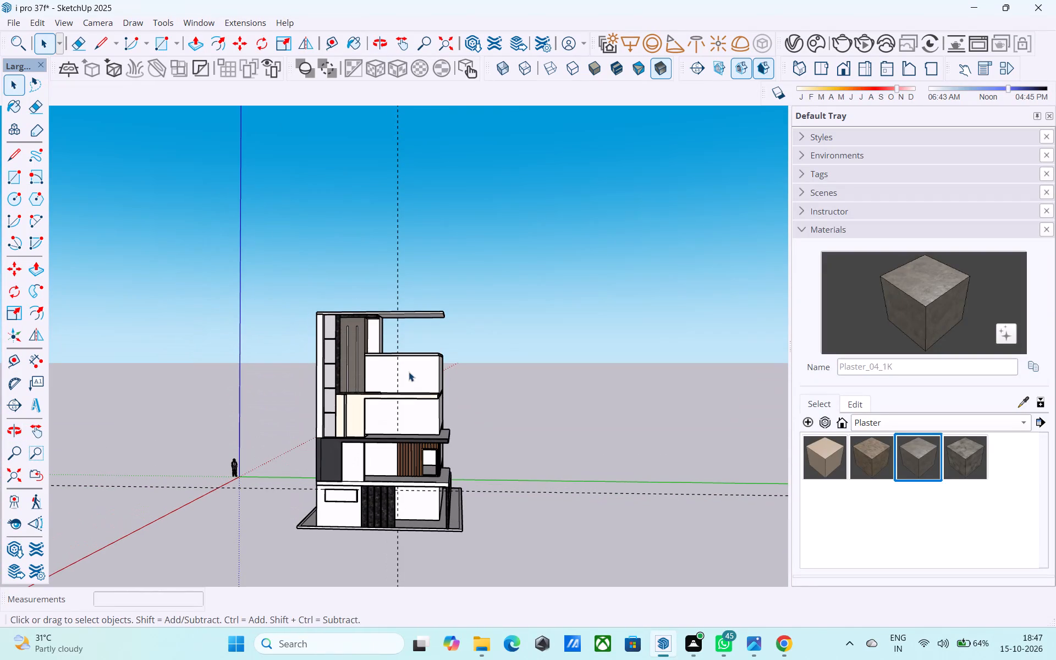
Save the model.
key(ctrl+s)
Examine the whole house's front and side from low, level and high viewpoints.
scroll(346, 360, up, 8)
scroll(346, 360, down, 6)
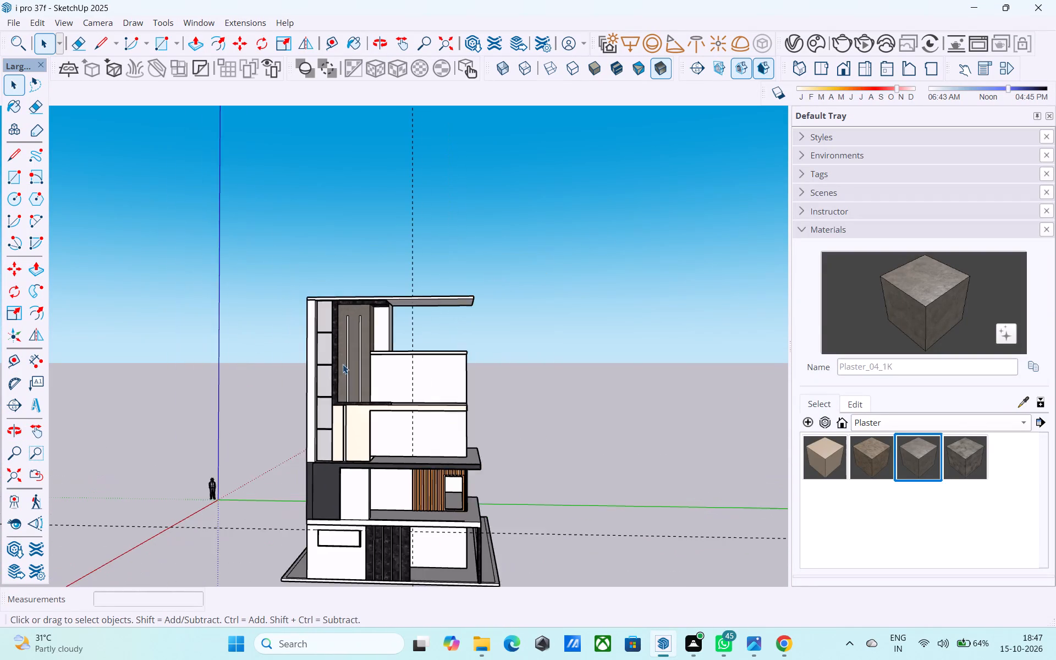
middle_drag(343, 366, 348, 335)
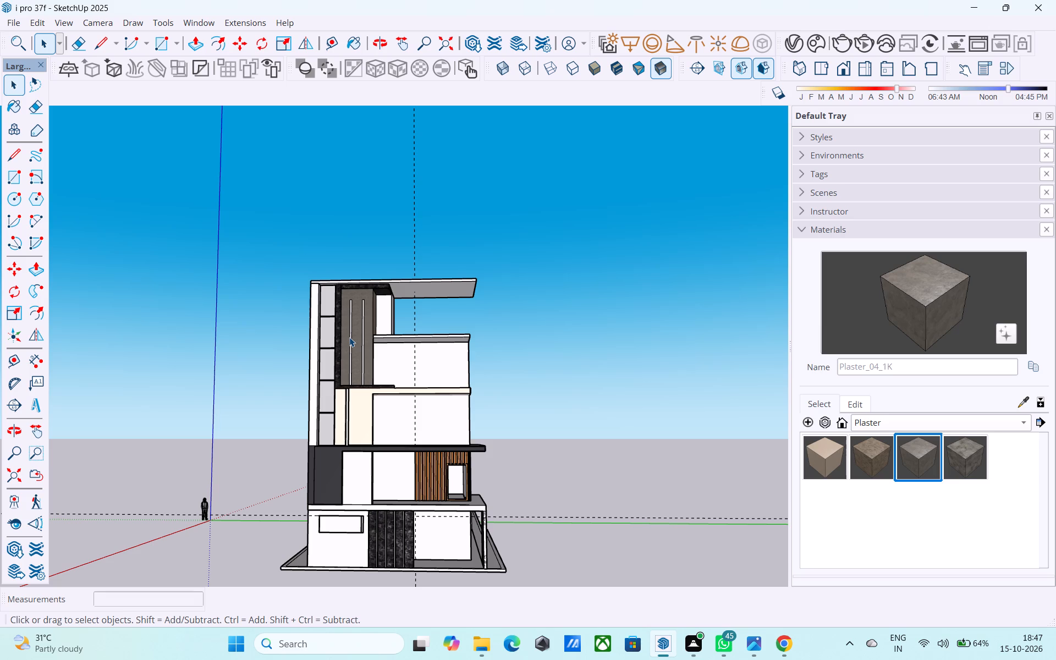
scroll(345, 357, down, 1)
middle_drag(344, 360, 268, 386)
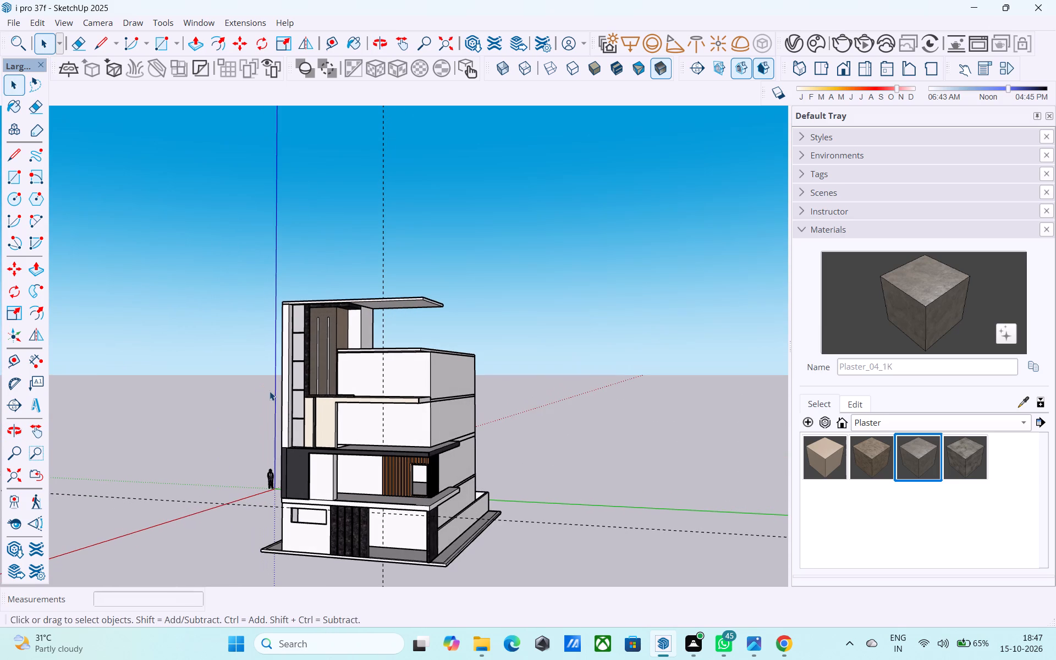
middle_drag(339, 443, 293, 416)
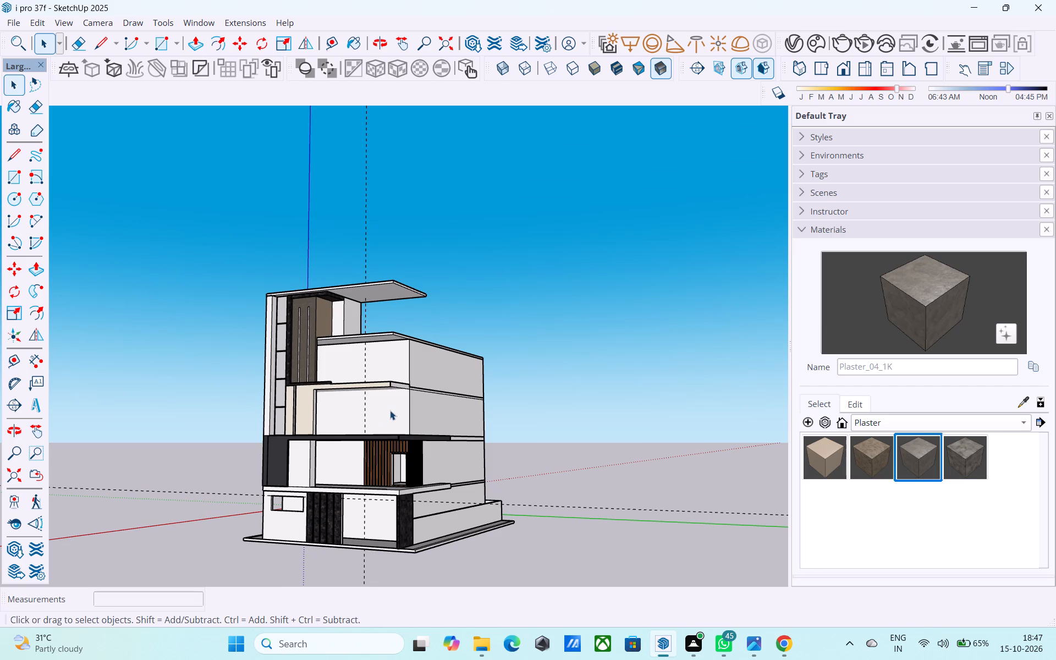
middle_drag(387, 386, 399, 278)
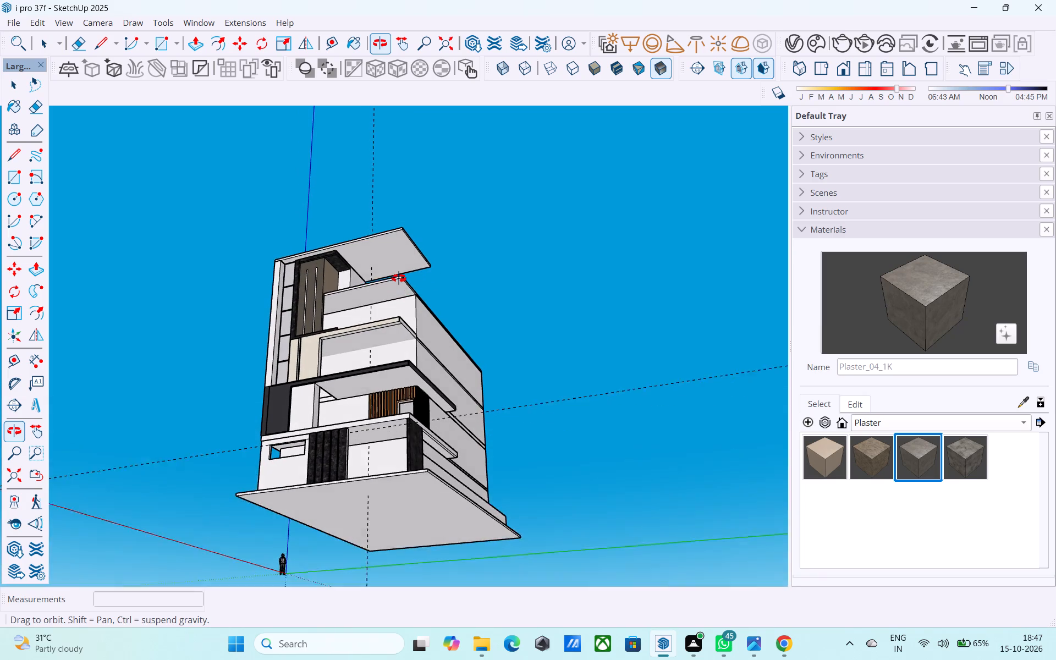
middle_drag(399, 278, 350, 467)
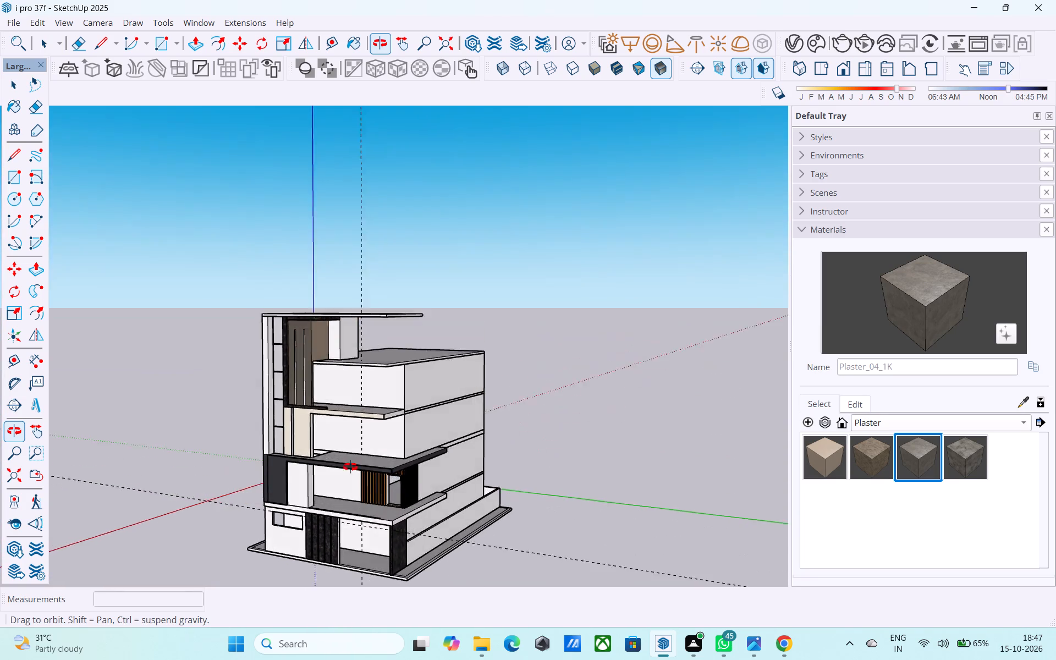
middle_drag(350, 467, 313, 555)
Open the group of the projecting slab above the white upper-floor front wall, beside the plaster wall, for editing.
scroll(328, 472, up, 3)
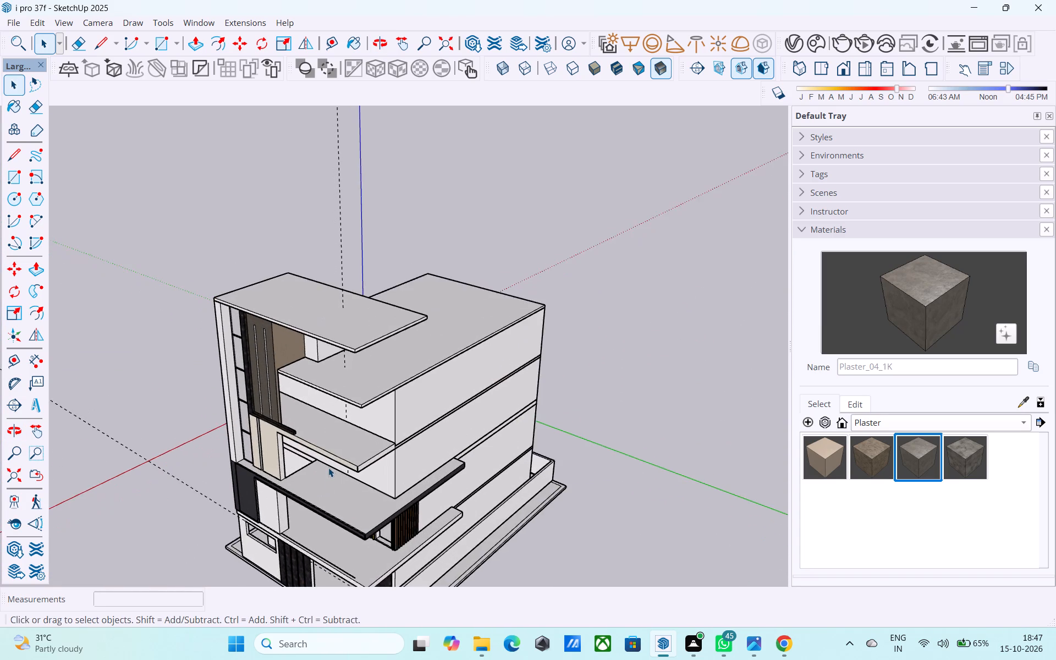
scroll(328, 468, up, 4)
scroll(345, 344, up, 2)
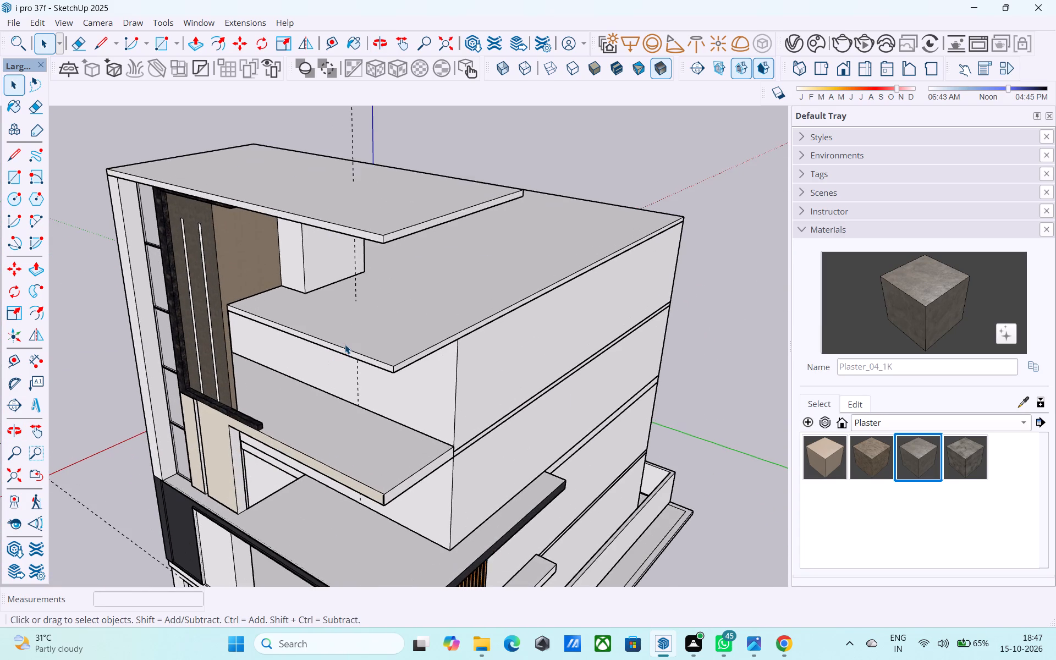
scroll(345, 344, up, 5)
middle_drag(344, 338, 411, 244)
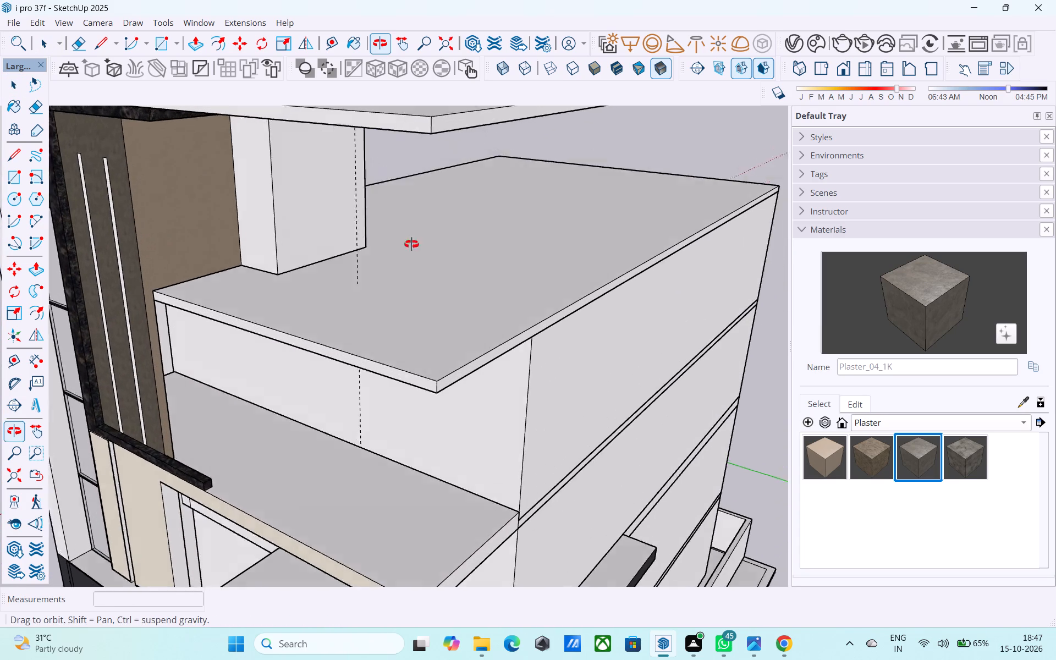
middle_drag(411, 244, 210, 87)
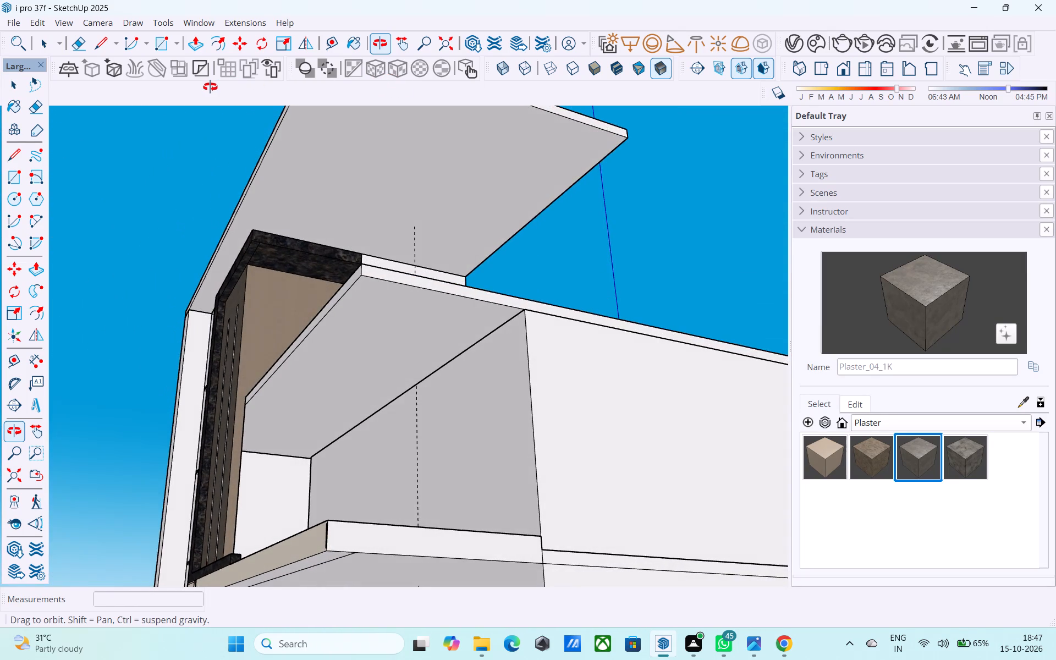
middle_drag(210, 87, 545, 60)
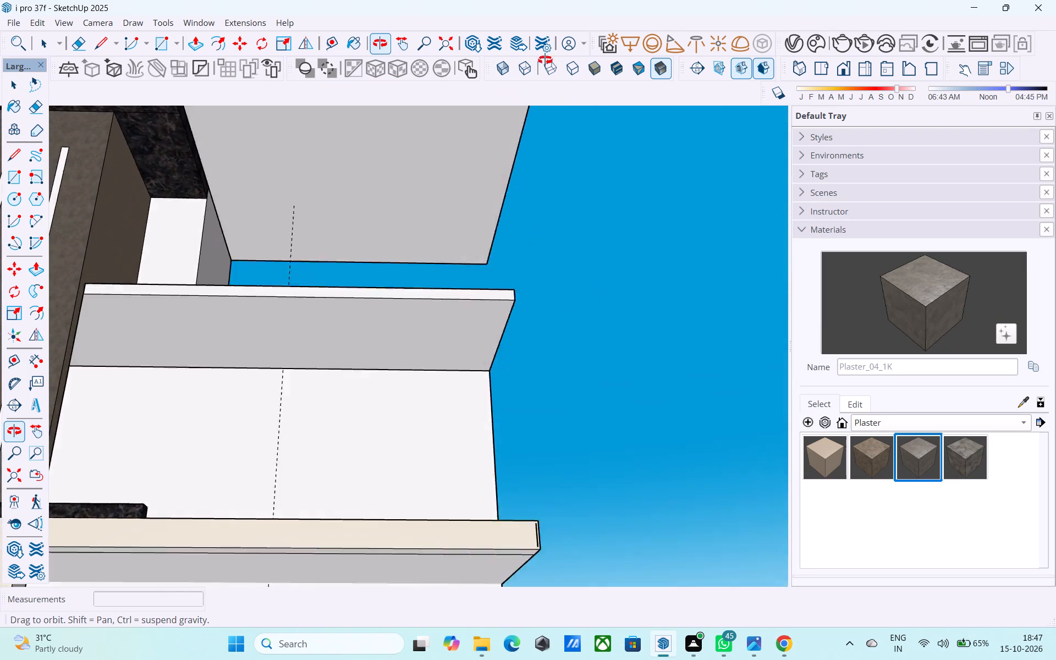
middle_drag(545, 60, 291, 142)
double_click(277, 367)
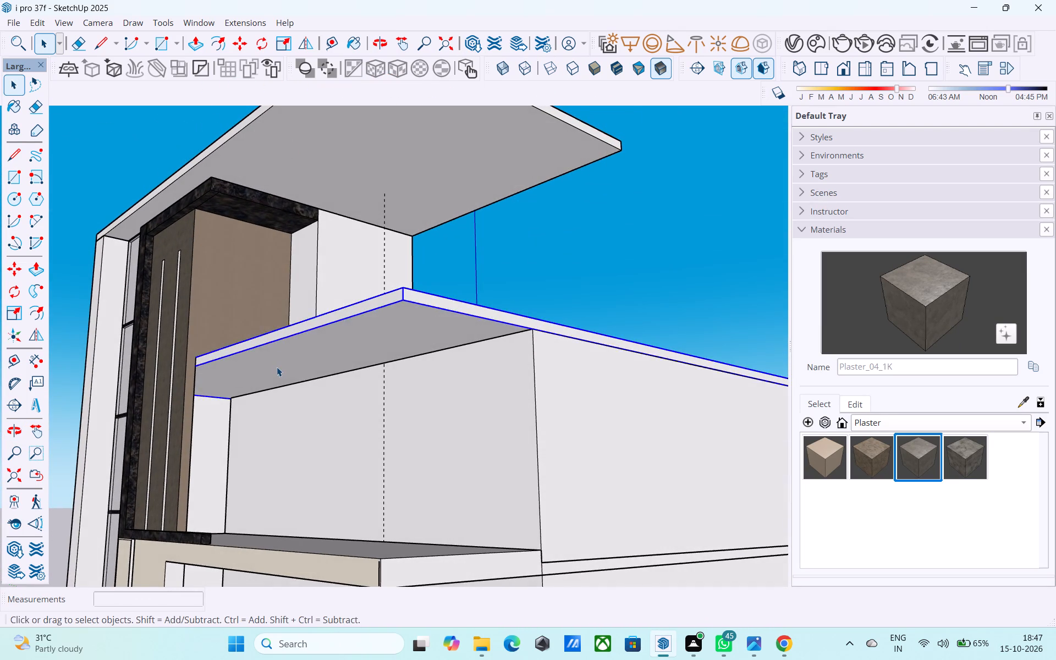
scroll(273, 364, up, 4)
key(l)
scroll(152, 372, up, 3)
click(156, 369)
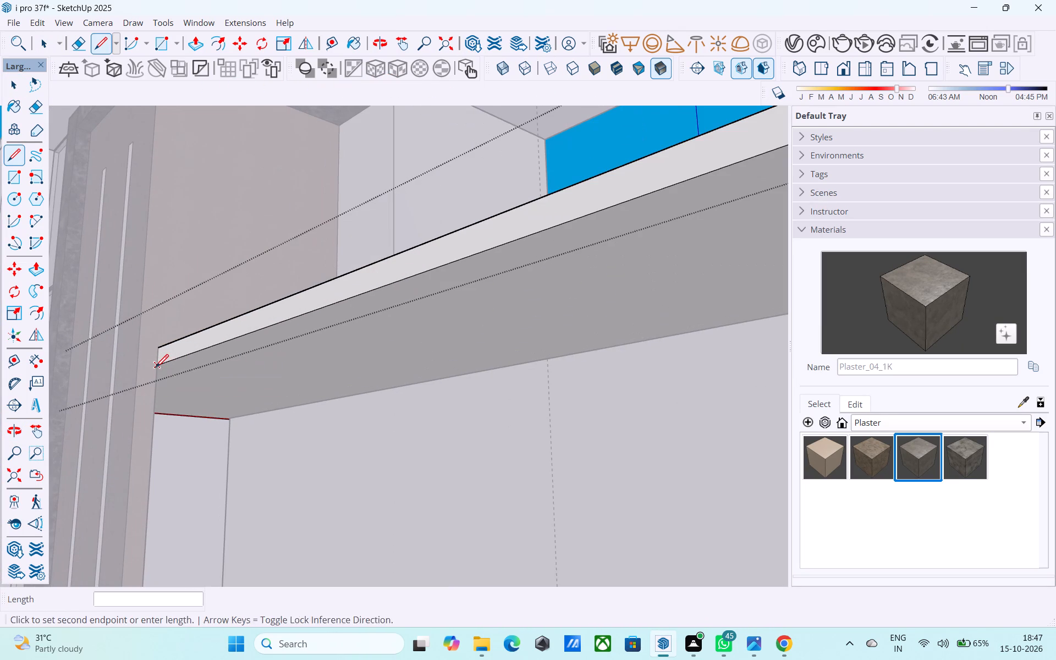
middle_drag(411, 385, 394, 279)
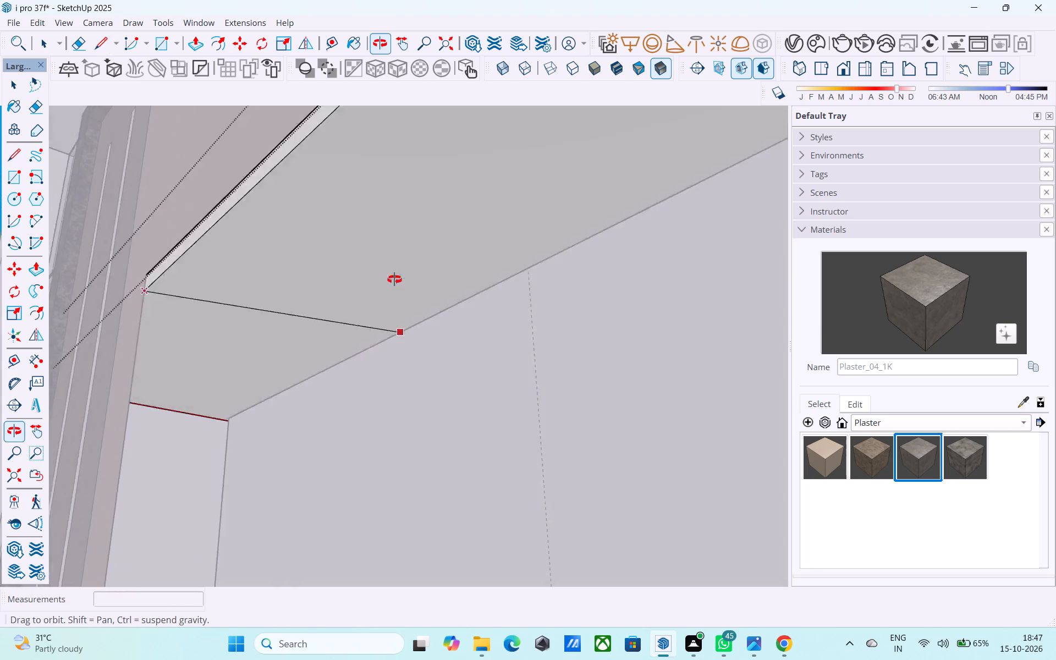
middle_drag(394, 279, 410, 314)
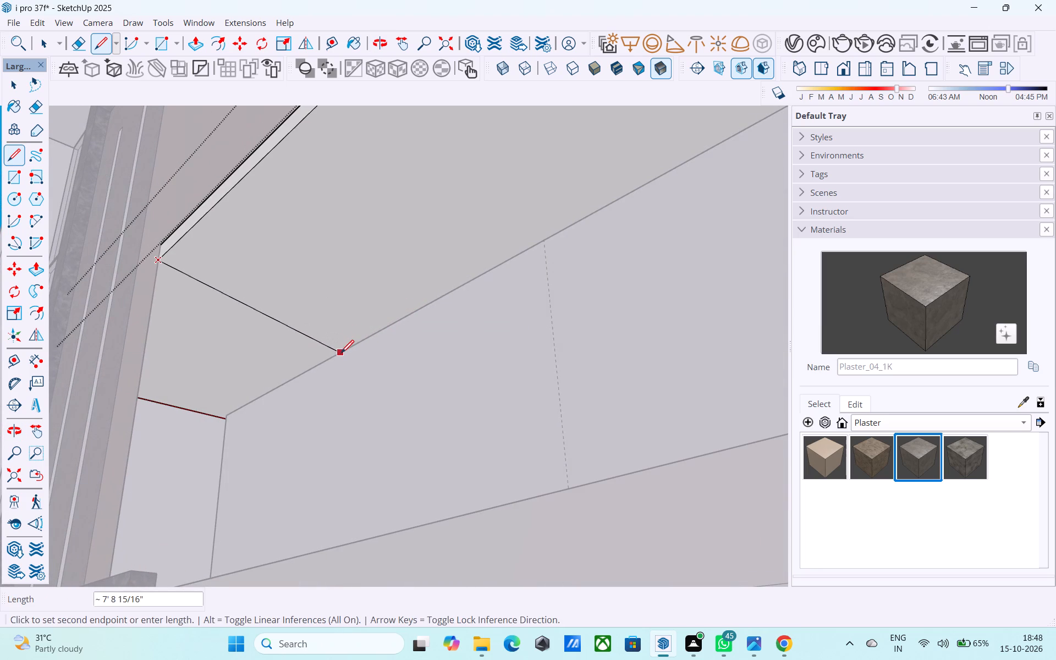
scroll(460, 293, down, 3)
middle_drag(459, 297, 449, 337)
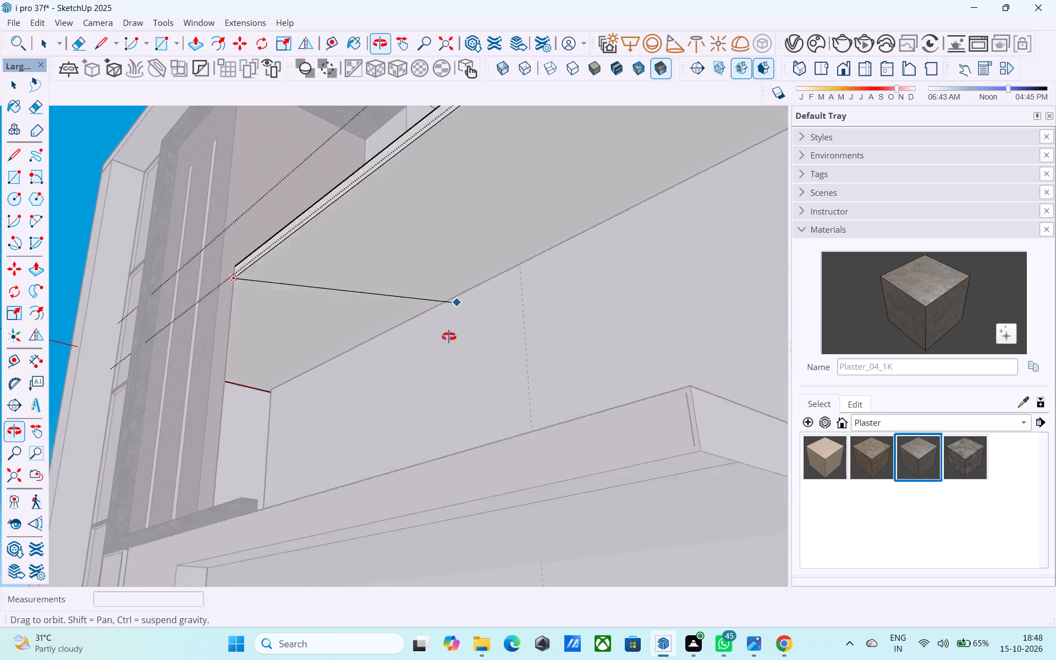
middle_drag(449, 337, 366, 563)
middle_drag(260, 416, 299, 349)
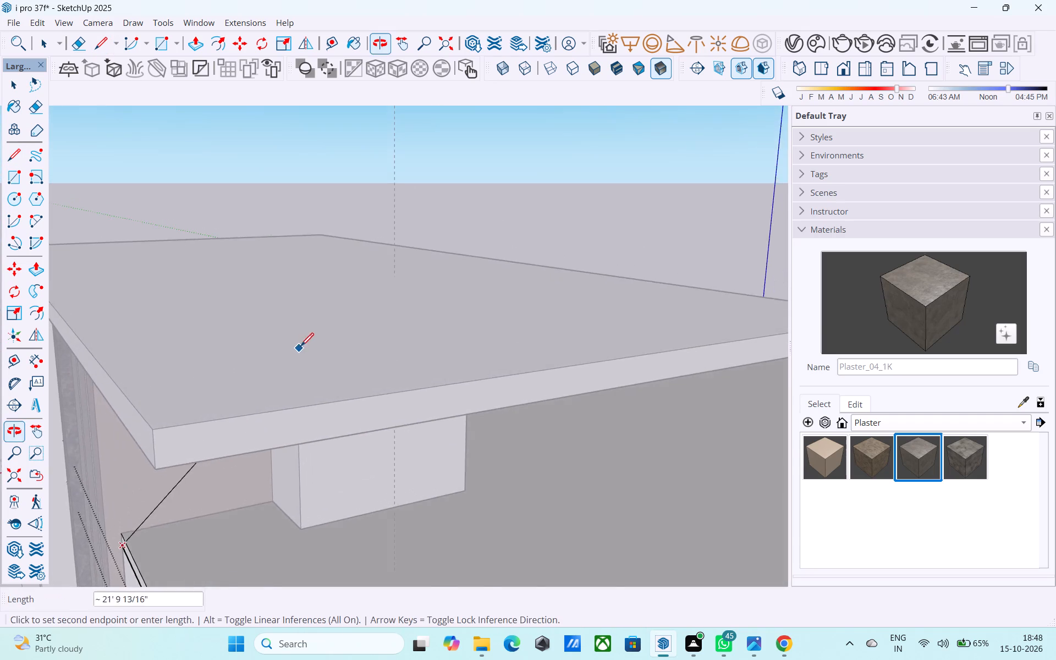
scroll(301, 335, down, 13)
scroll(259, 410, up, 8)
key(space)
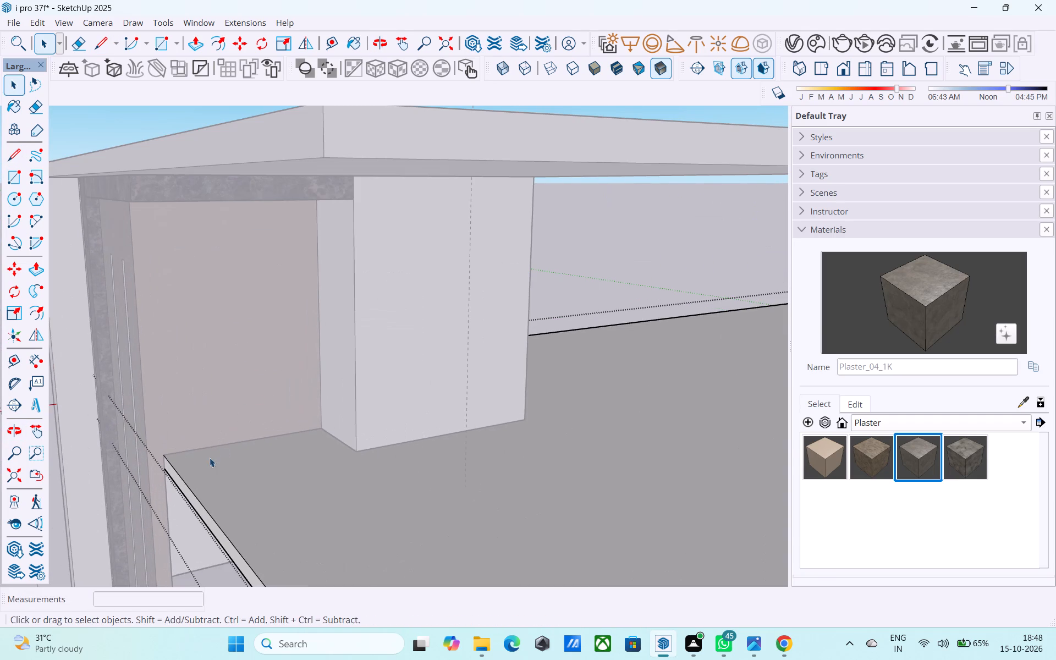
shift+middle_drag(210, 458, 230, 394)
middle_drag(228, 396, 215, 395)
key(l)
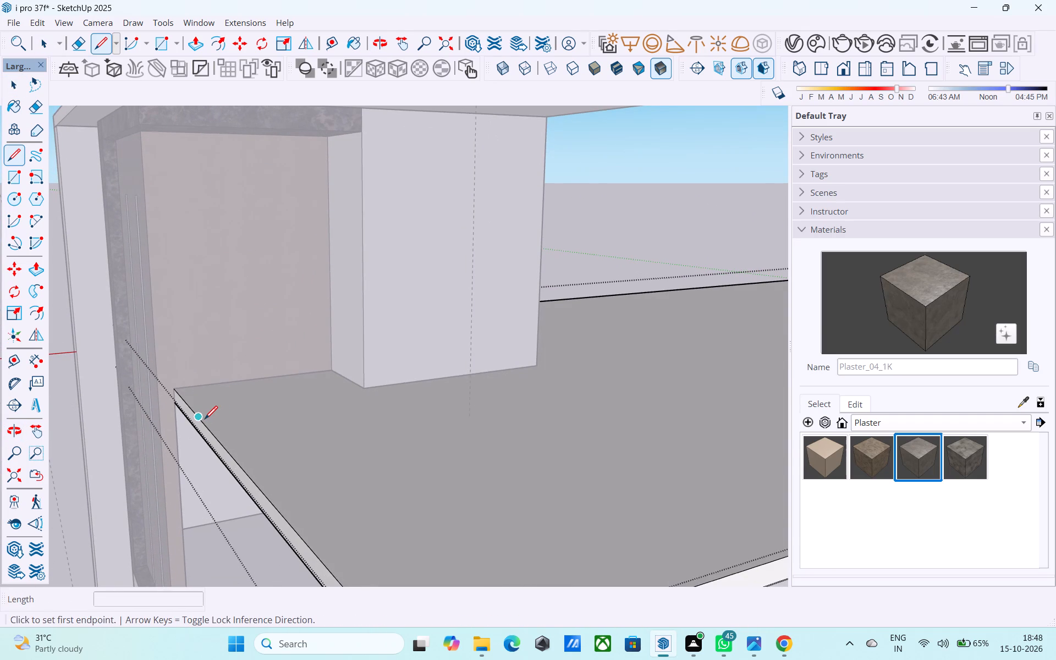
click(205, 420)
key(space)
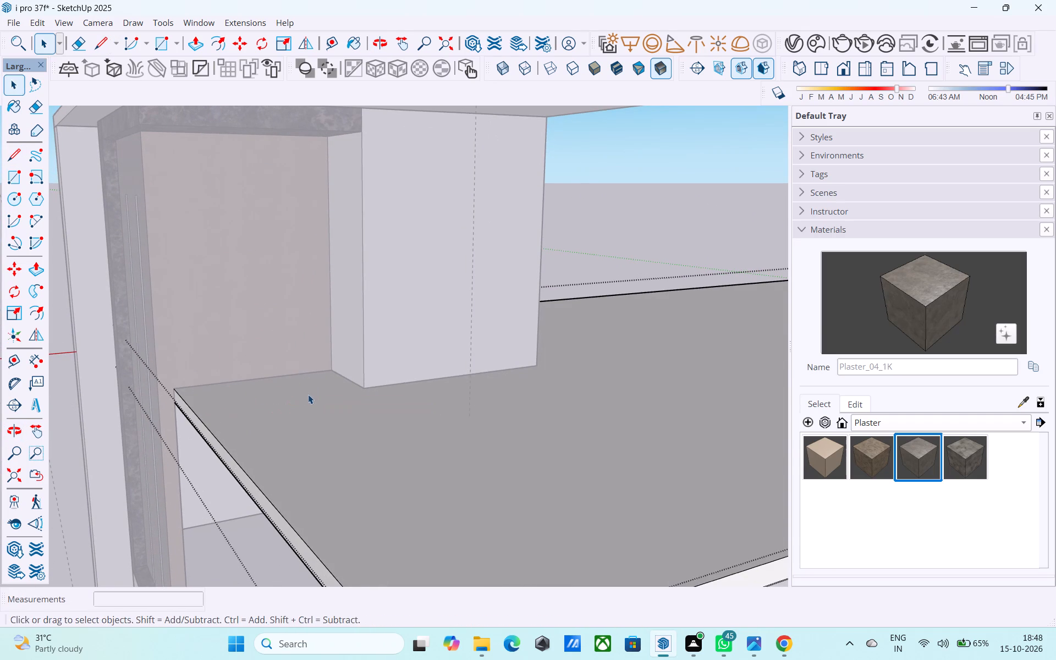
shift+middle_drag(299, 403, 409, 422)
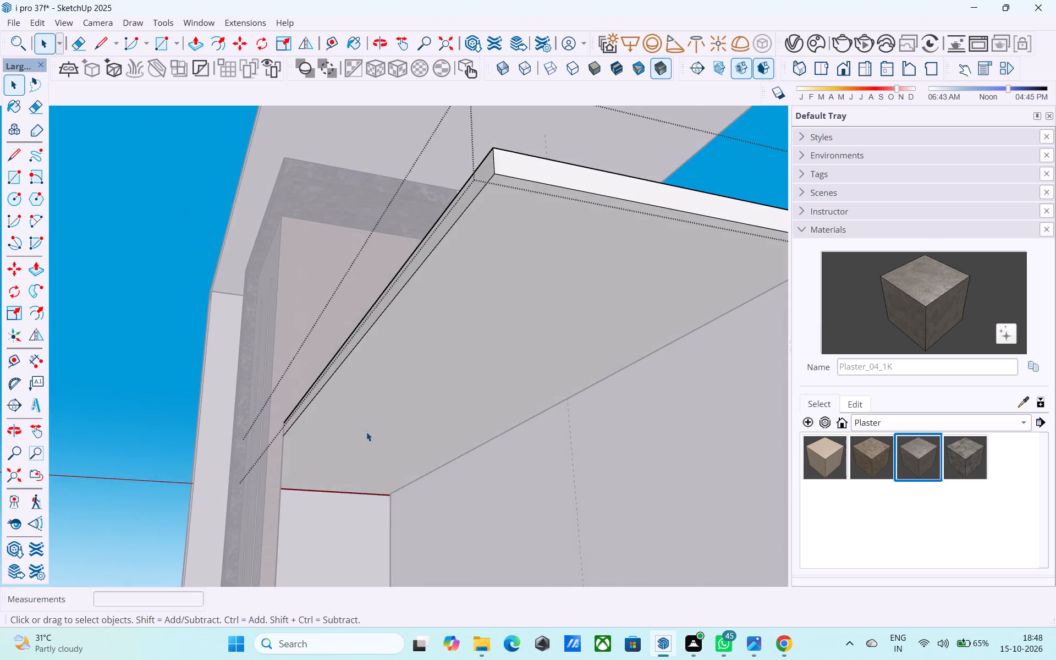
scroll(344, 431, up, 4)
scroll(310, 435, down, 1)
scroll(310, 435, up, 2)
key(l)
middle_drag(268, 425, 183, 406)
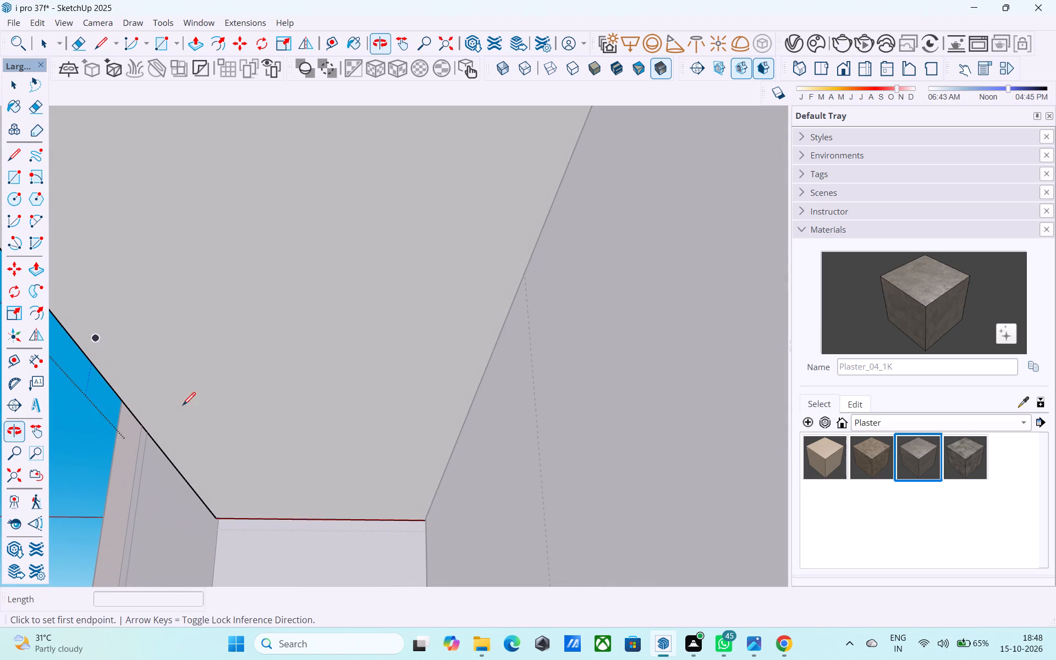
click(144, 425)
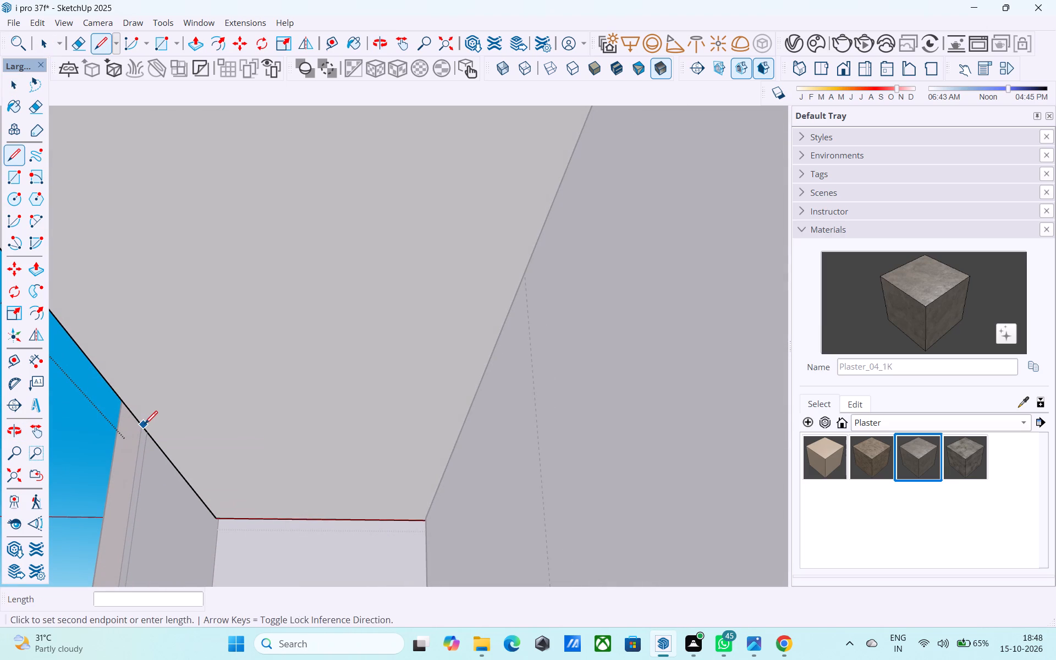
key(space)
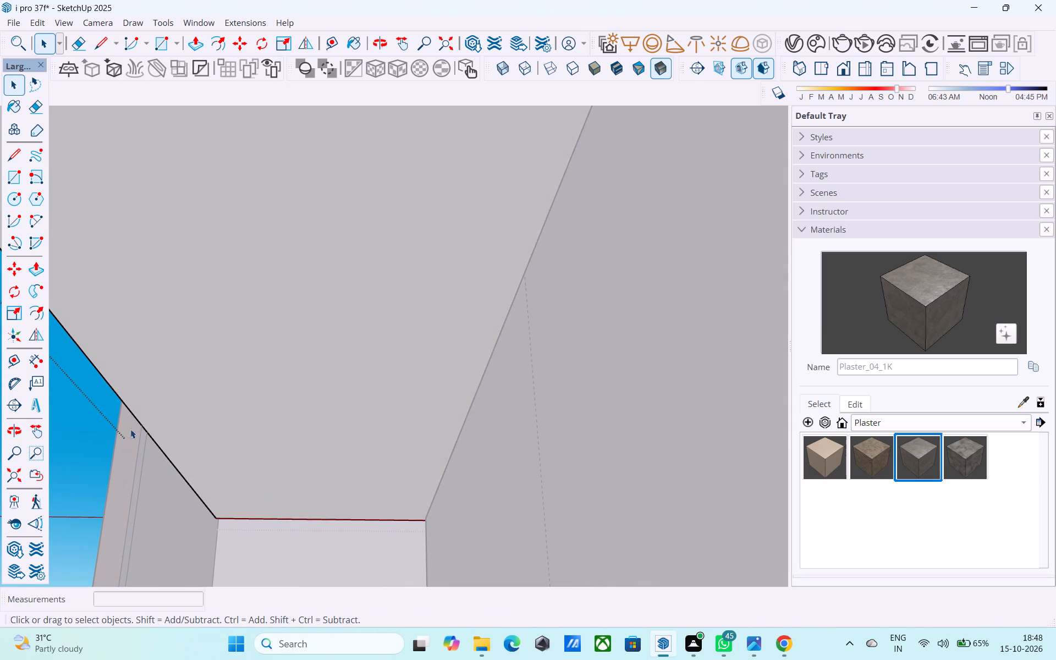
Draw a 6" vertical line down the slab's front edge where it meets the plaster wall.
key(l)
middle_drag(123, 425, 282, 409)
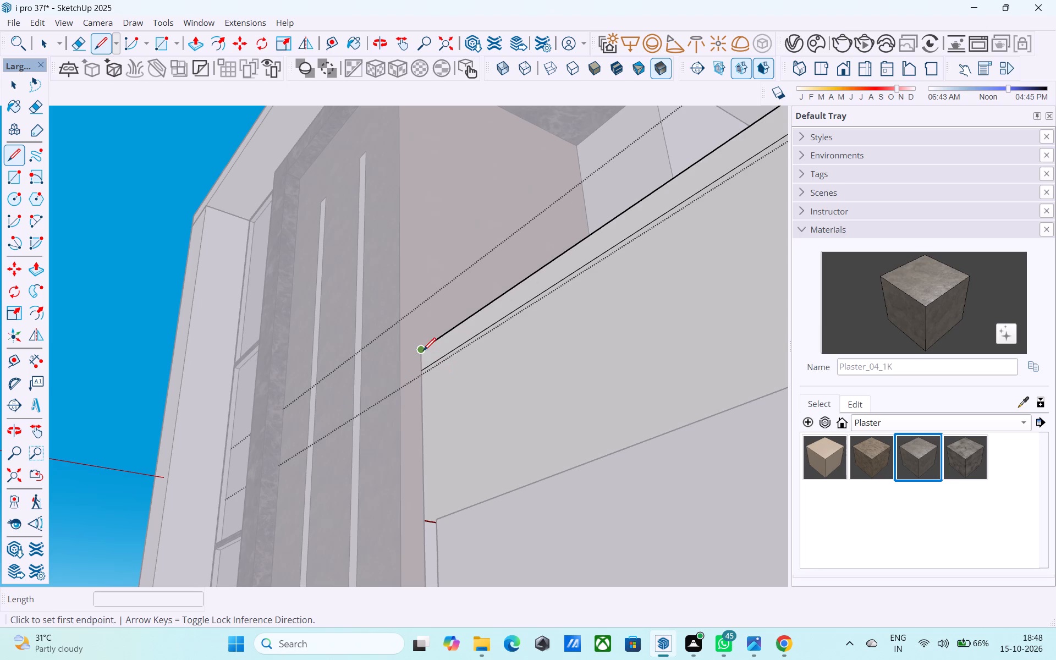
click(423, 352)
middle_drag(421, 366, 423, 421)
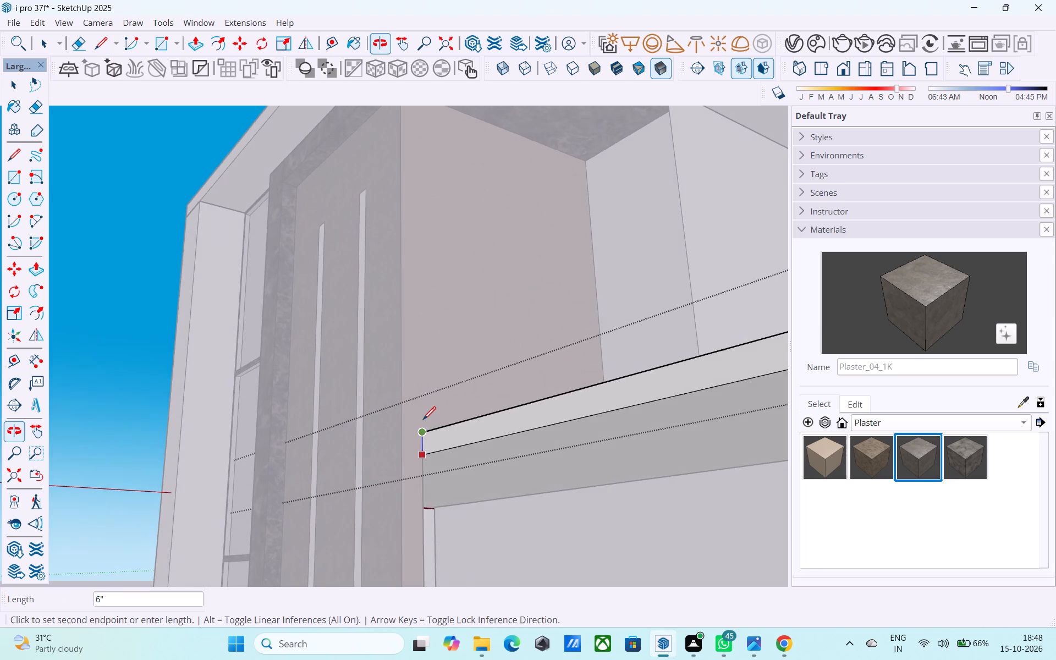
scroll(423, 421, up, 5)
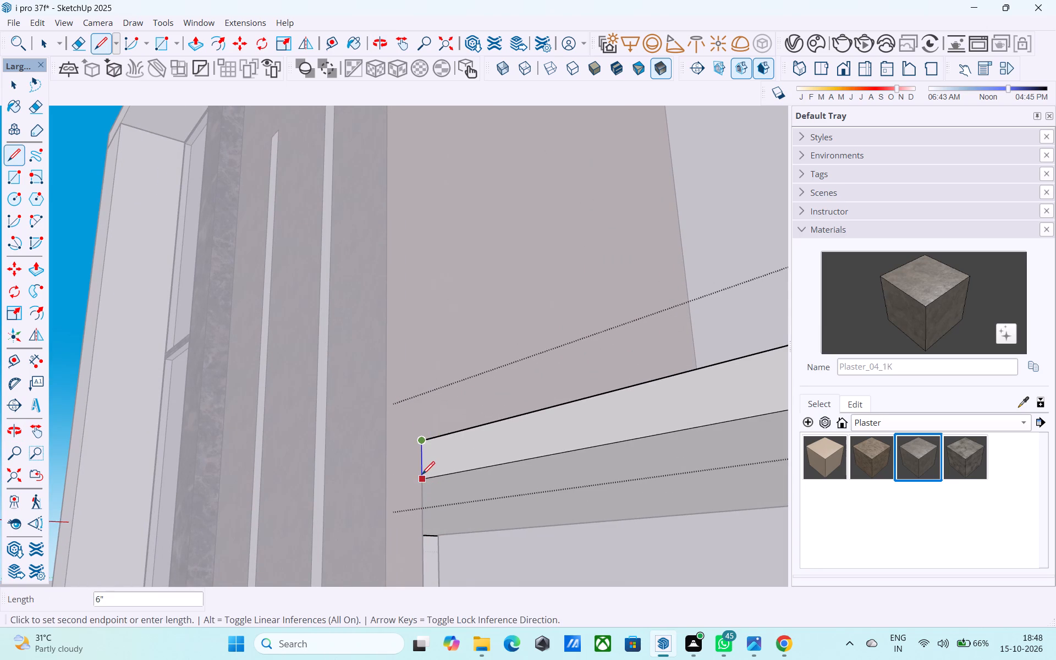
click(422, 476)
Draw a slanted line about 7' 6" long across the slab's underside, from its lower front corner to the wall edge.
middle_drag(437, 499, 409, 481)
click(359, 437)
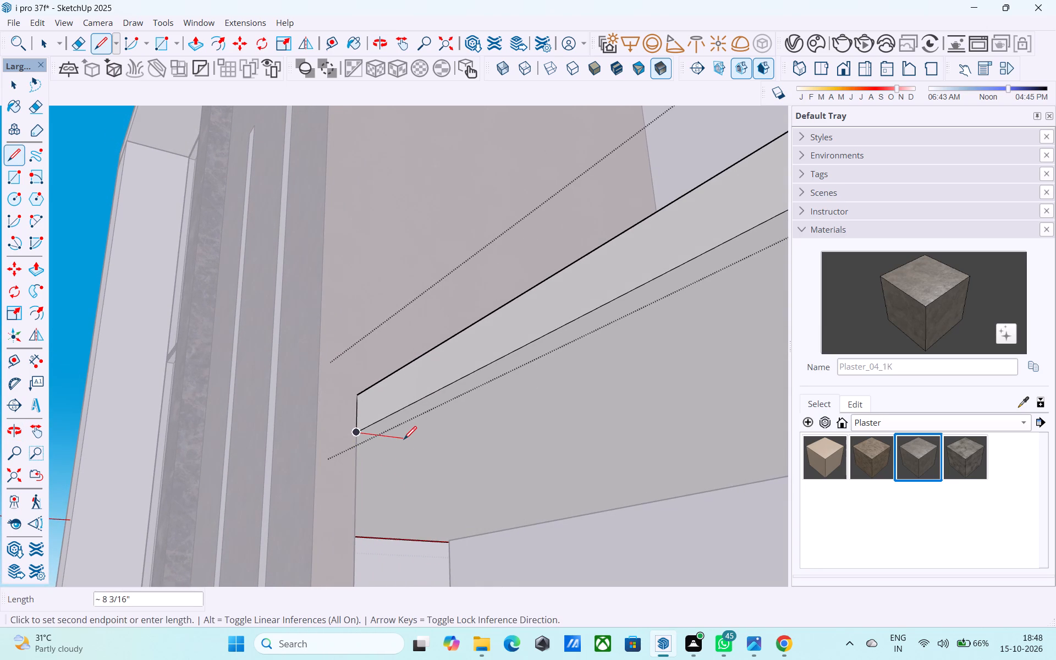
shift+middle_drag(404, 441, 273, 388)
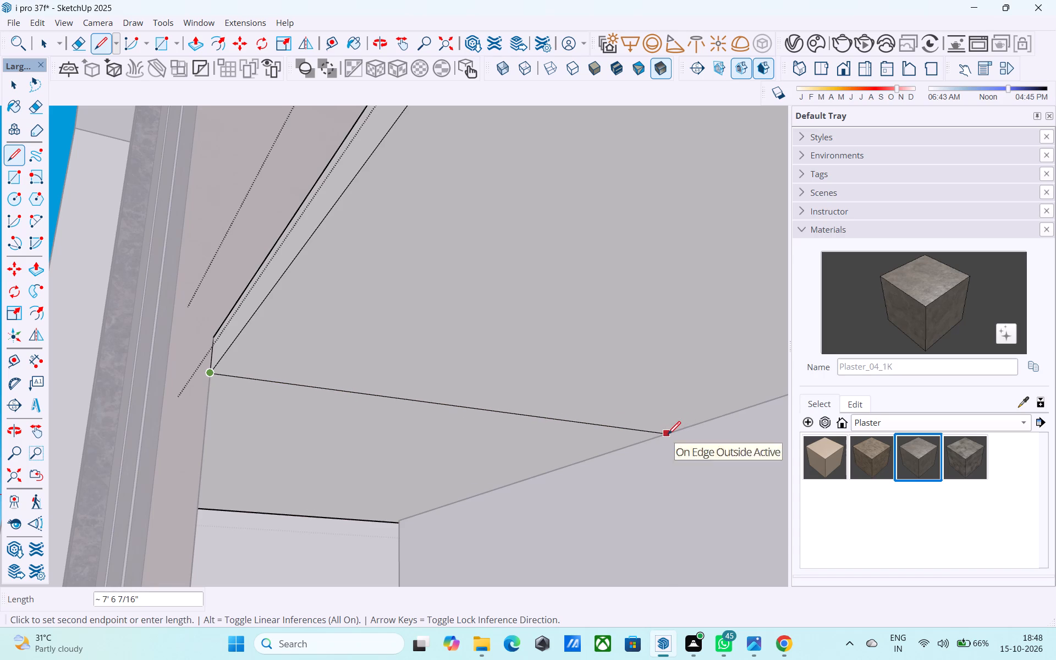
click(660, 438)
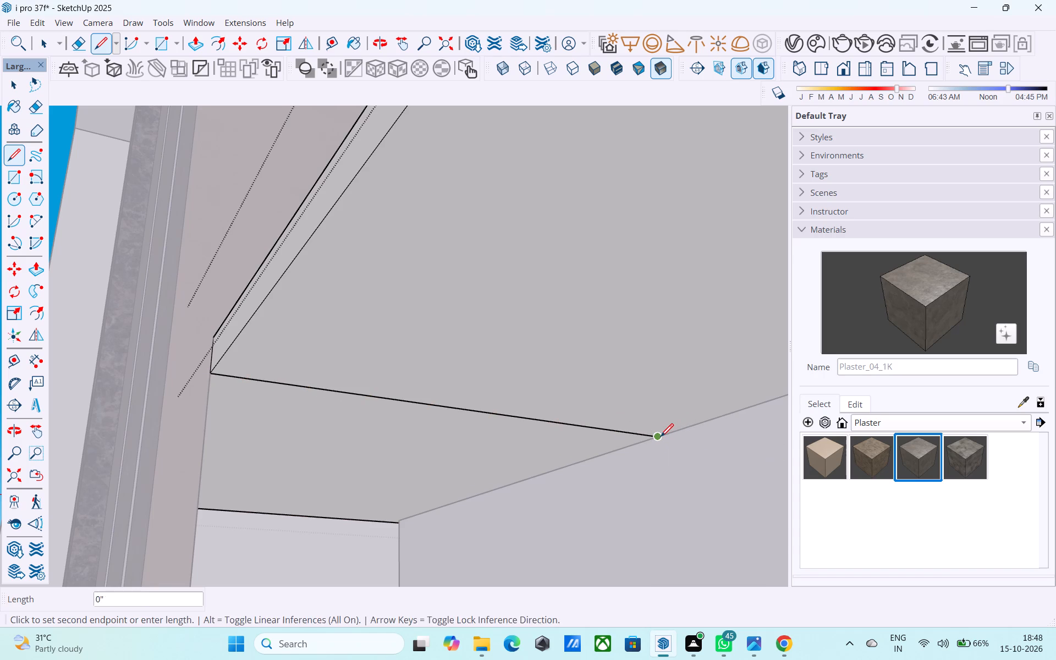
key(space)
Draw a line along the wall from the slanted line's end to the outer wall corner, and select the larger underside face.
middle_drag(368, 432, 516, 480)
scroll(343, 436, down, 6)
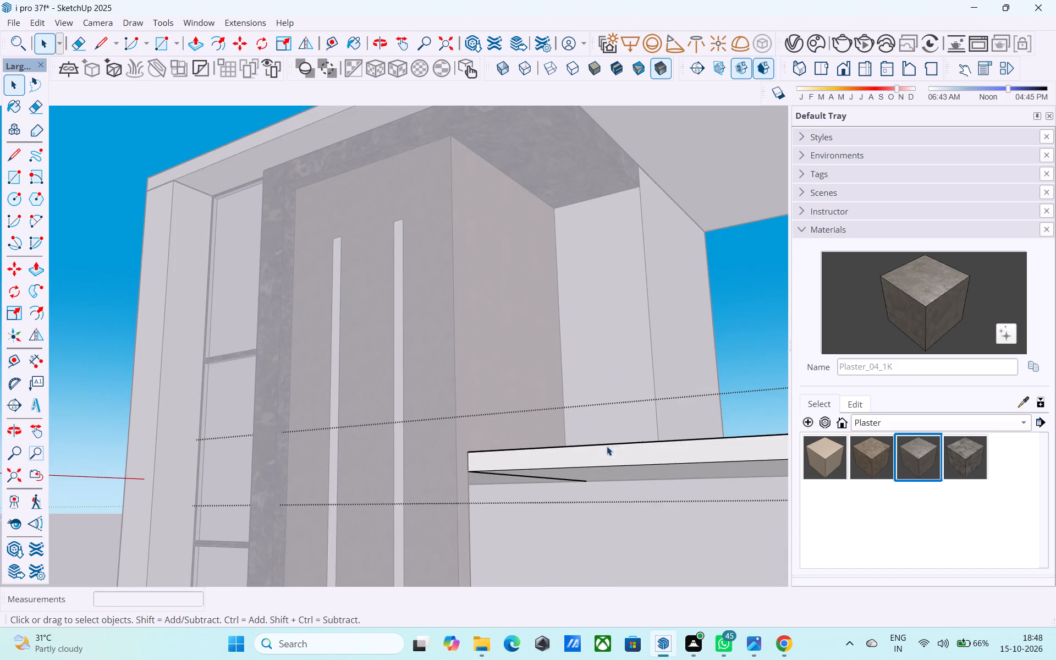
middle_drag(607, 446, 456, 330)
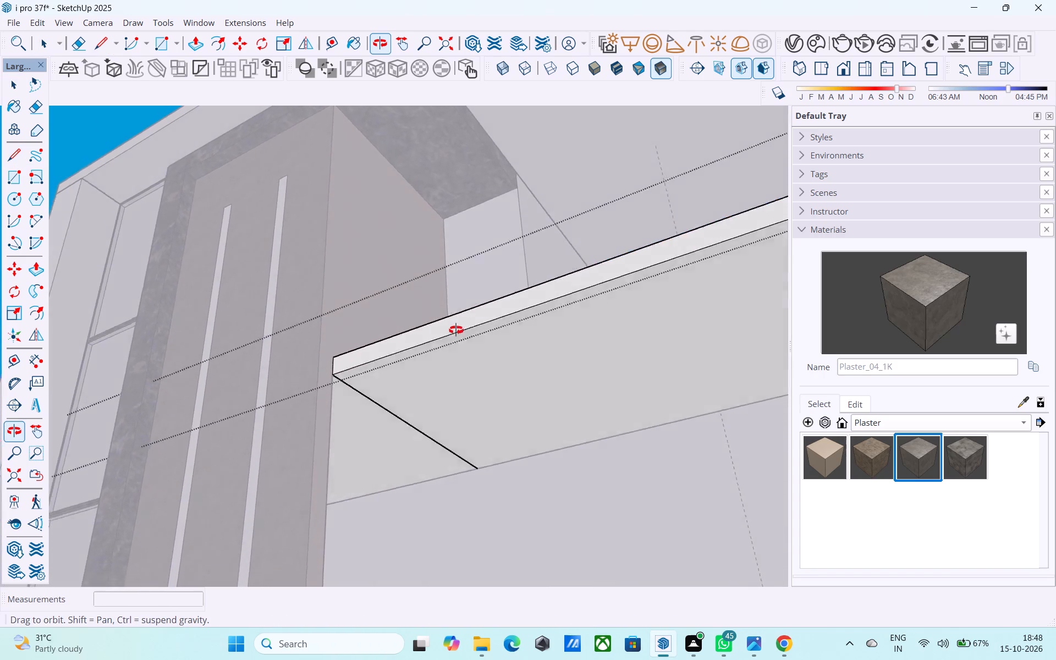
middle_drag(456, 330, 348, 305)
scroll(306, 313, down, 5)
shift+middle_drag(355, 328, 308, 392)
shift+scroll(350, 330, down, 1)
click(324, 393)
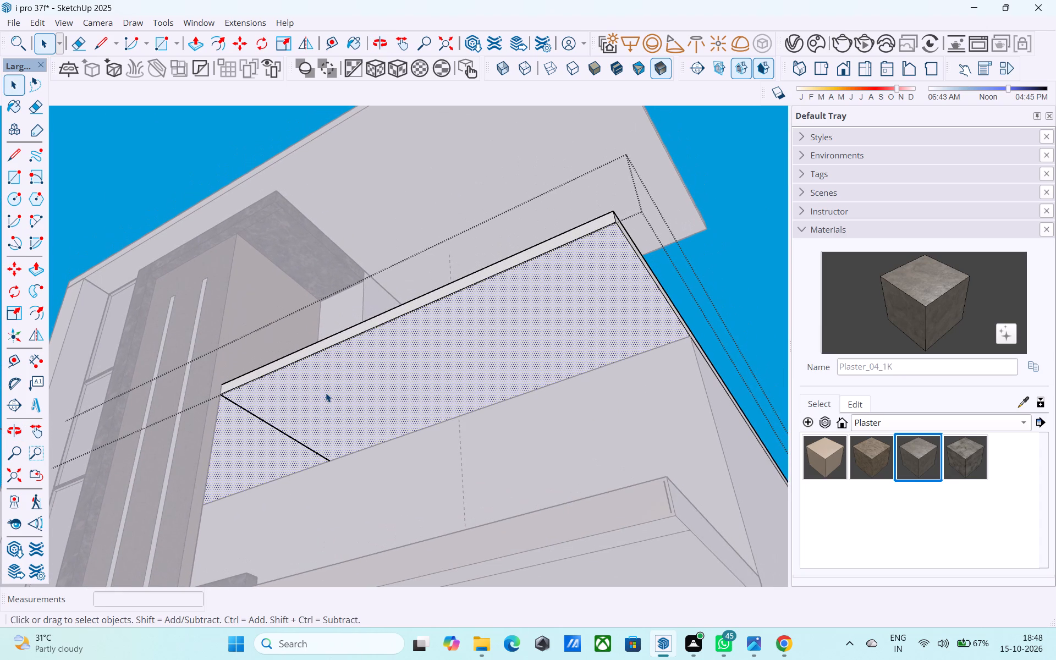
key(l)
click(331, 457)
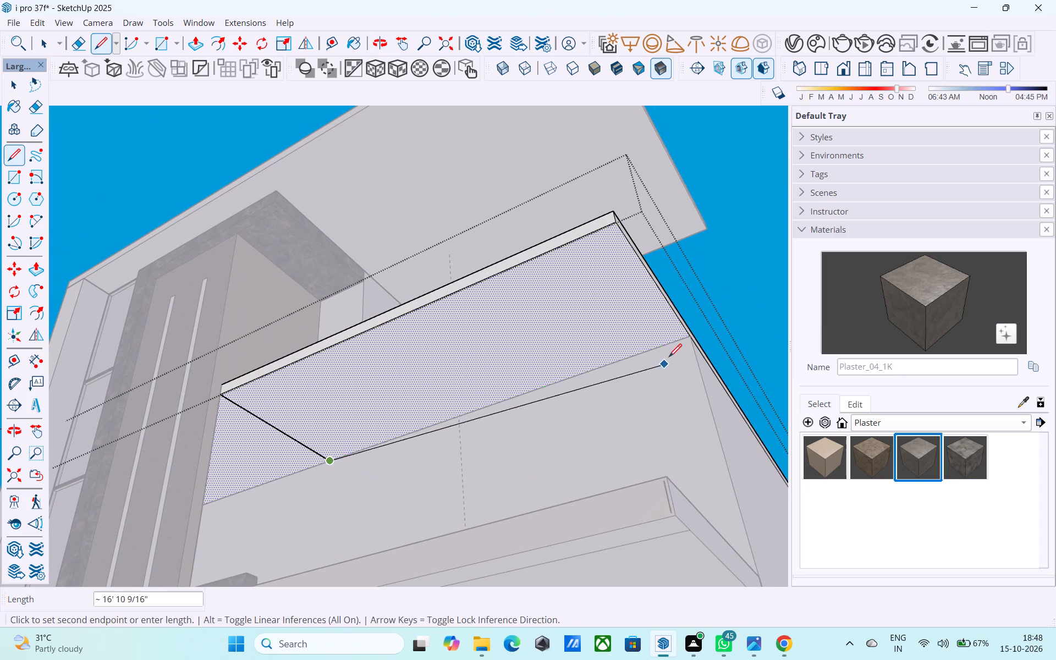
click(689, 340)
key(space)
click(474, 315)
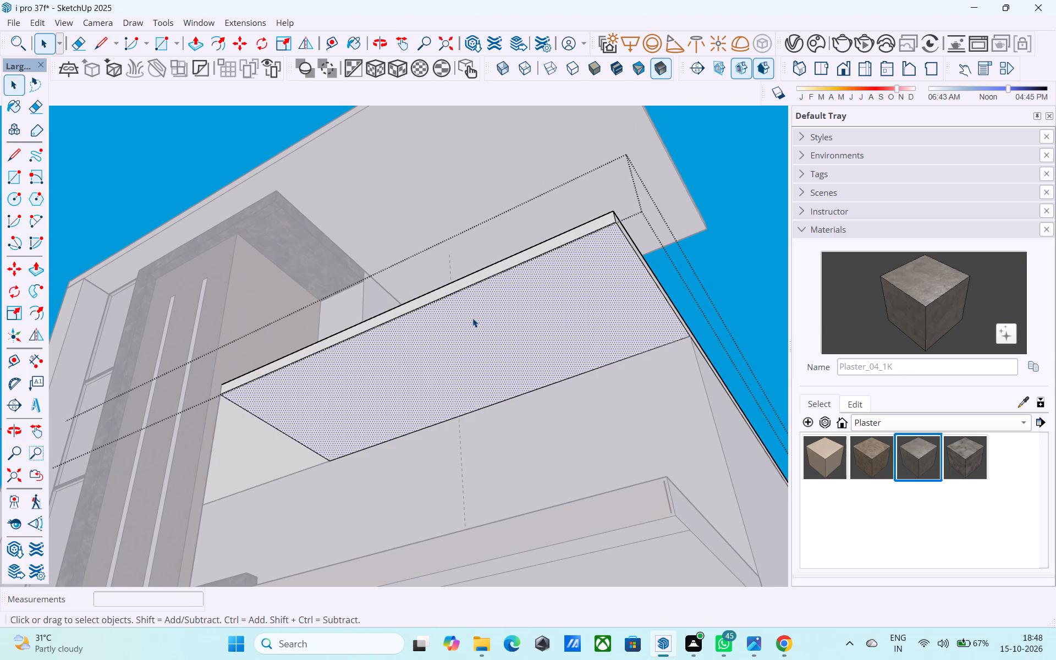
Offset the outline of the slab's larger underside face inward by 6".
key(f)
click(472, 330)
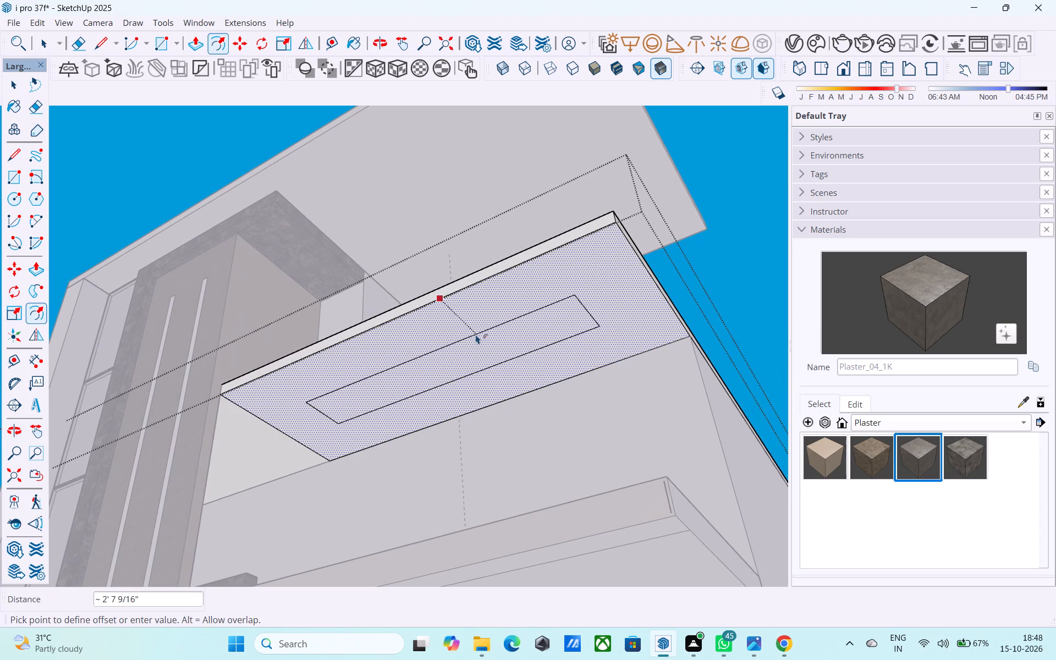
text(6")
key(Return)
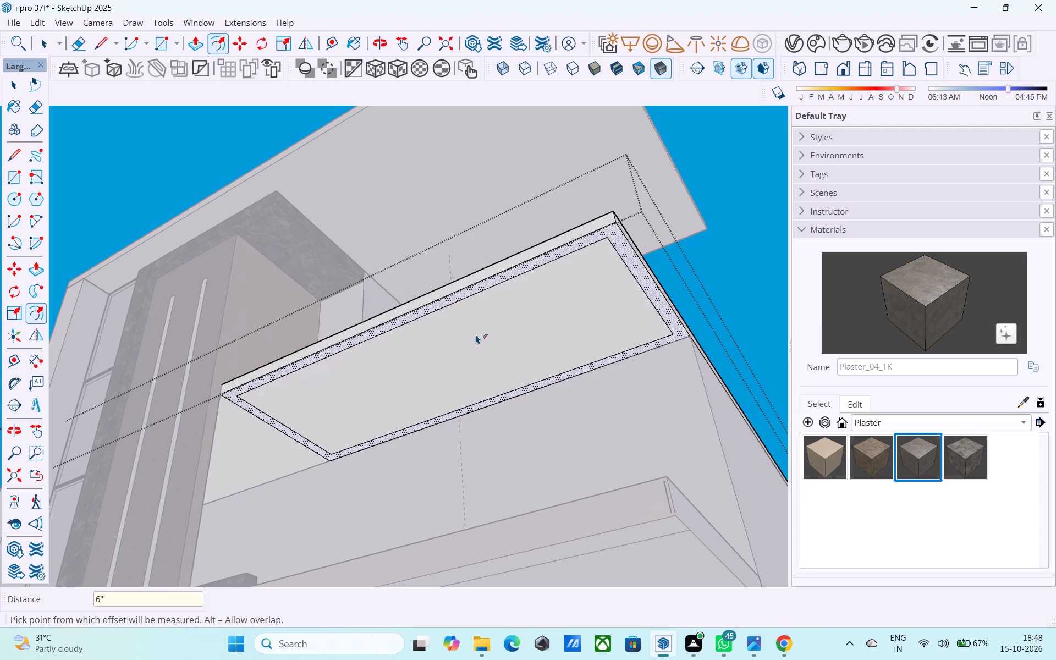
Offset the inner underside face inward again by 4", making a narrow band inside the border.
key(space)
click(486, 340)
key(f)
click(487, 343)
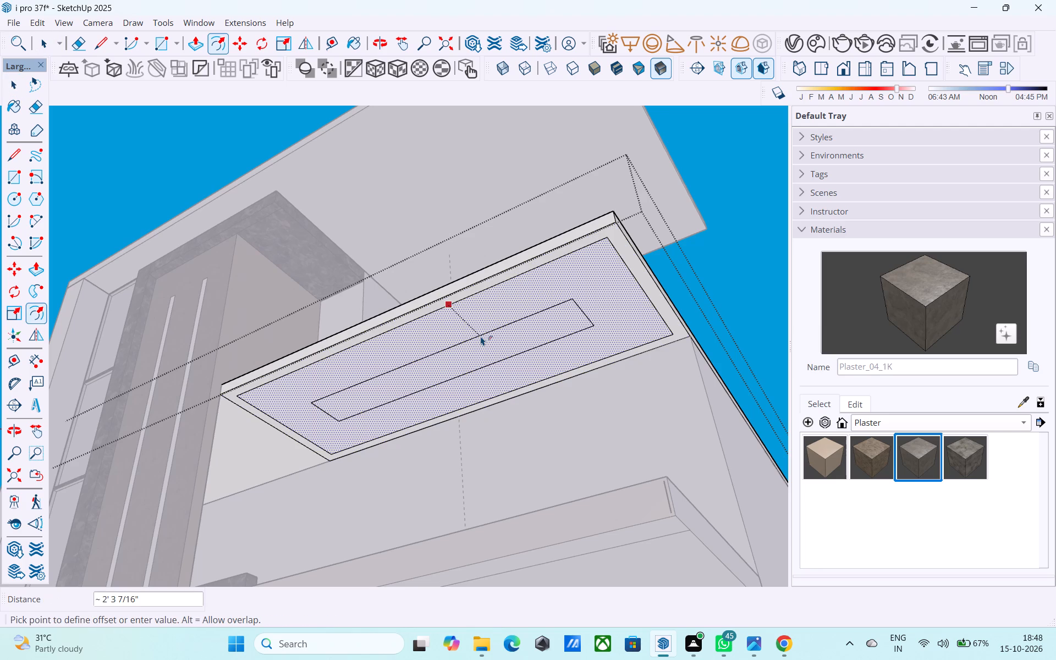
text(4")
key(Return)
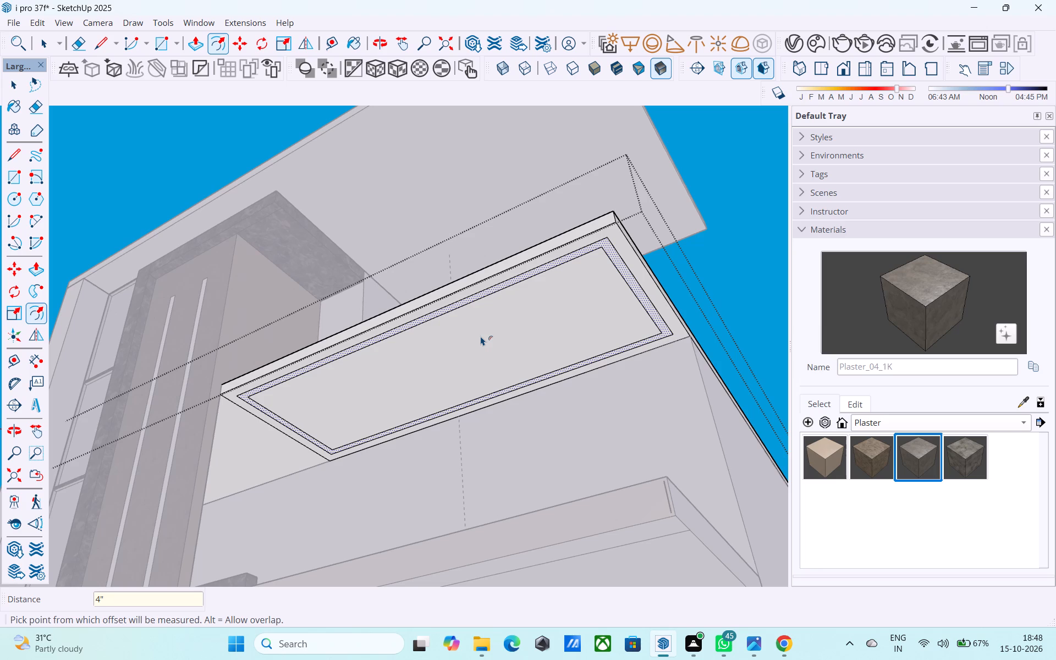
At the outer wall corner, extend both offset outlines to the wall edge, with a 10" line from the inner one.
key(l)
scroll(652, 332, up, 6)
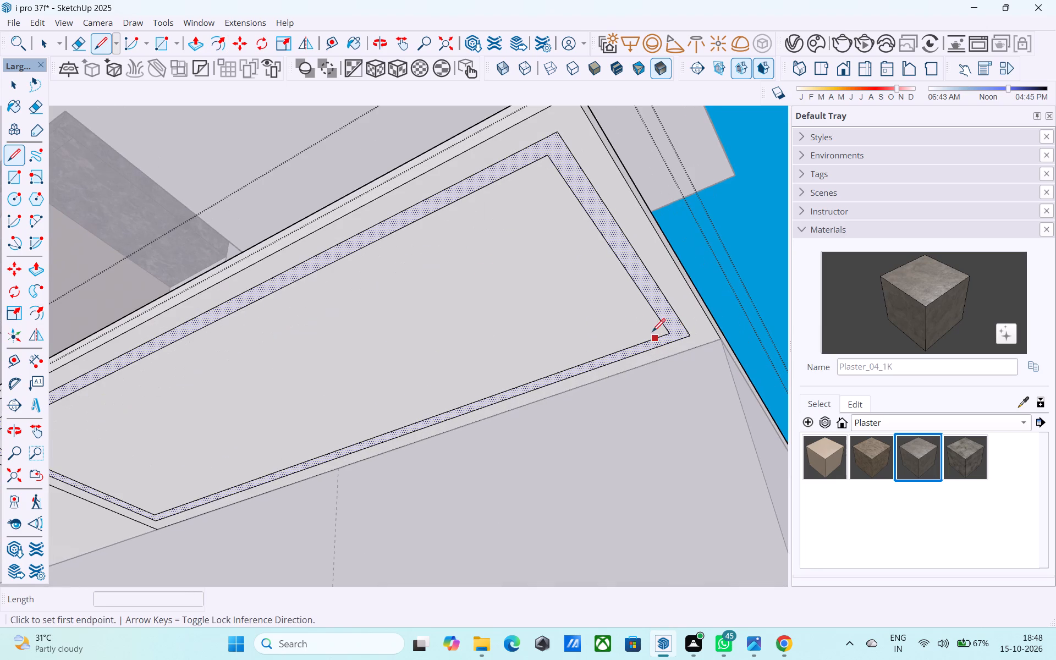
click(664, 331)
click(679, 356)
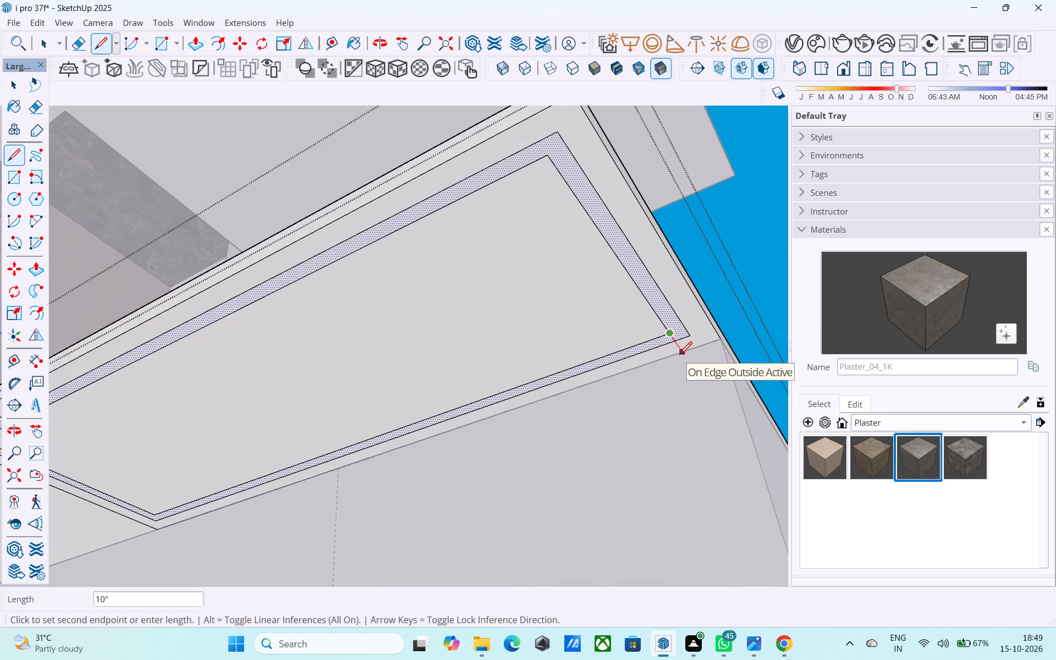
key(l)
click(692, 339)
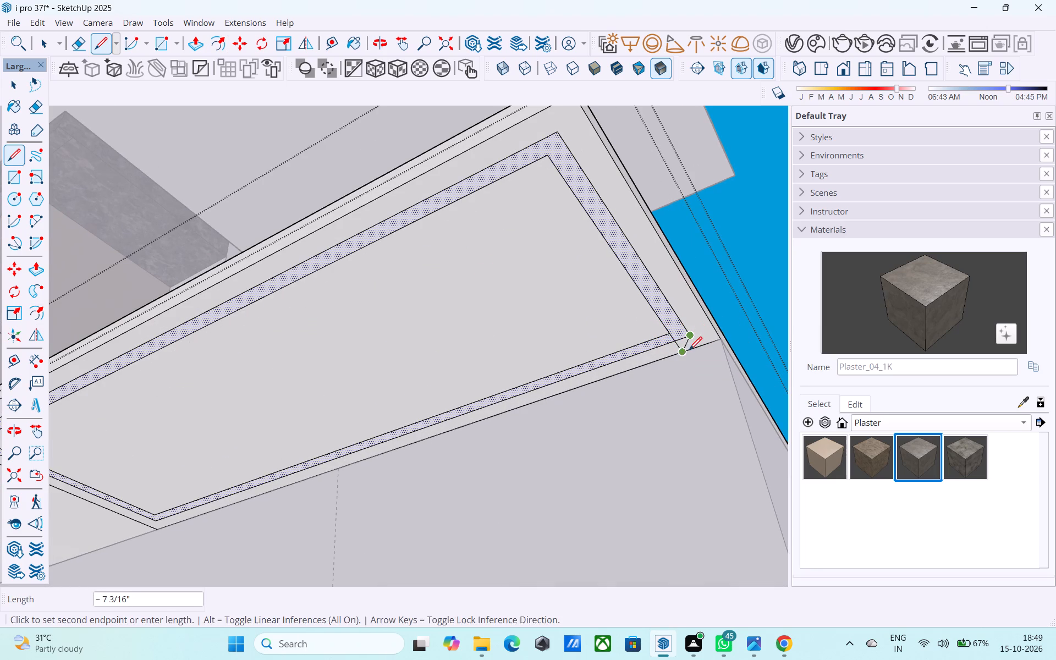
click(692, 353)
Erase the offset segments running along the wall and the leftover crossing piece between the two extended lines.
key(e)
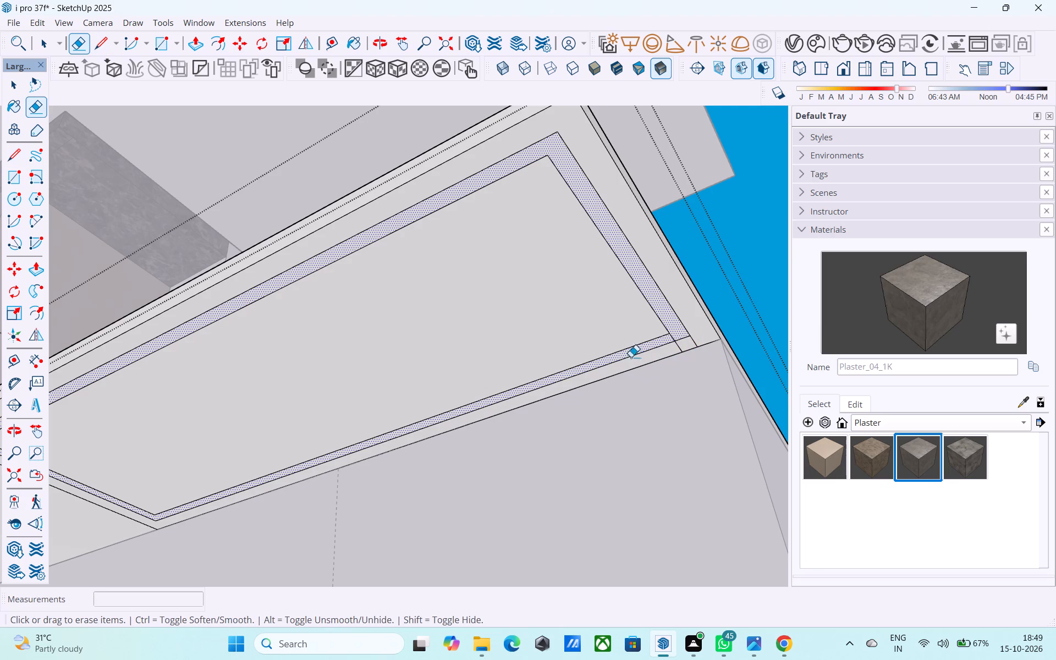
drag(625, 345, 640, 355)
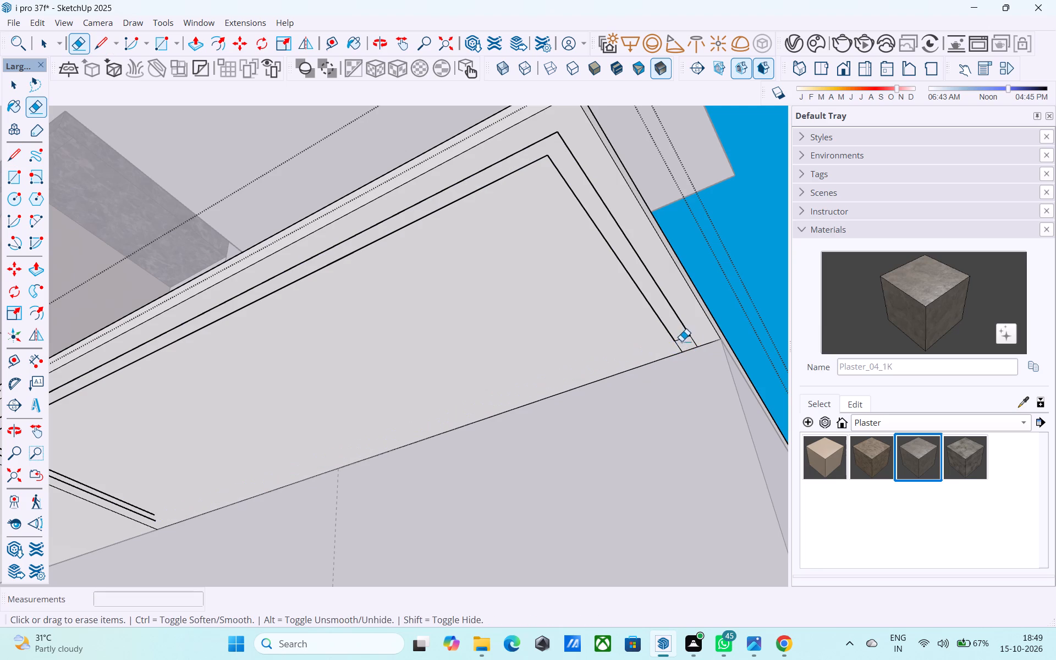
drag(685, 338, 686, 343)
Extend both offset outlines to the wall edge at the slanted end, with a 6" line from the outer one.
shift+middle_drag(239, 414, 544, 323)
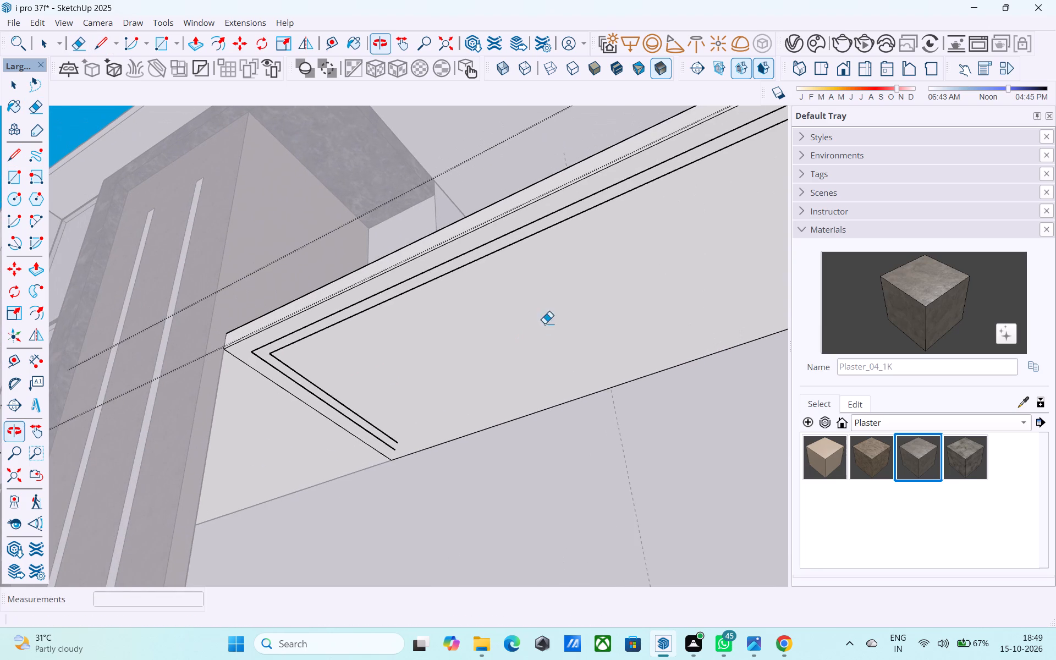
scroll(377, 449, up, 4)
key(l)
click(403, 437)
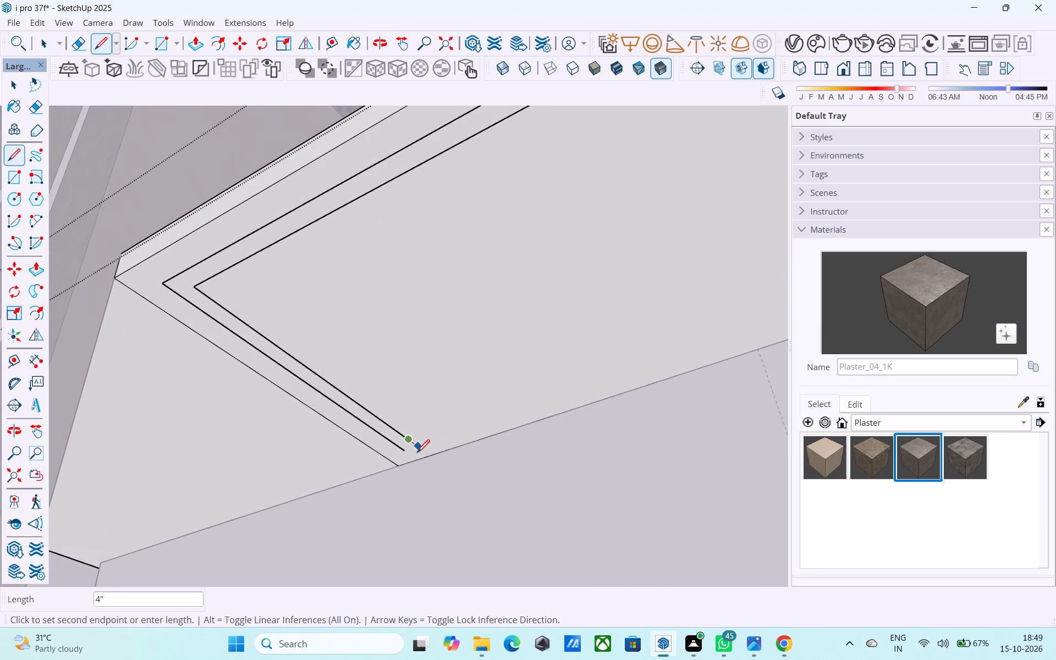
click(424, 460)
click(407, 451)
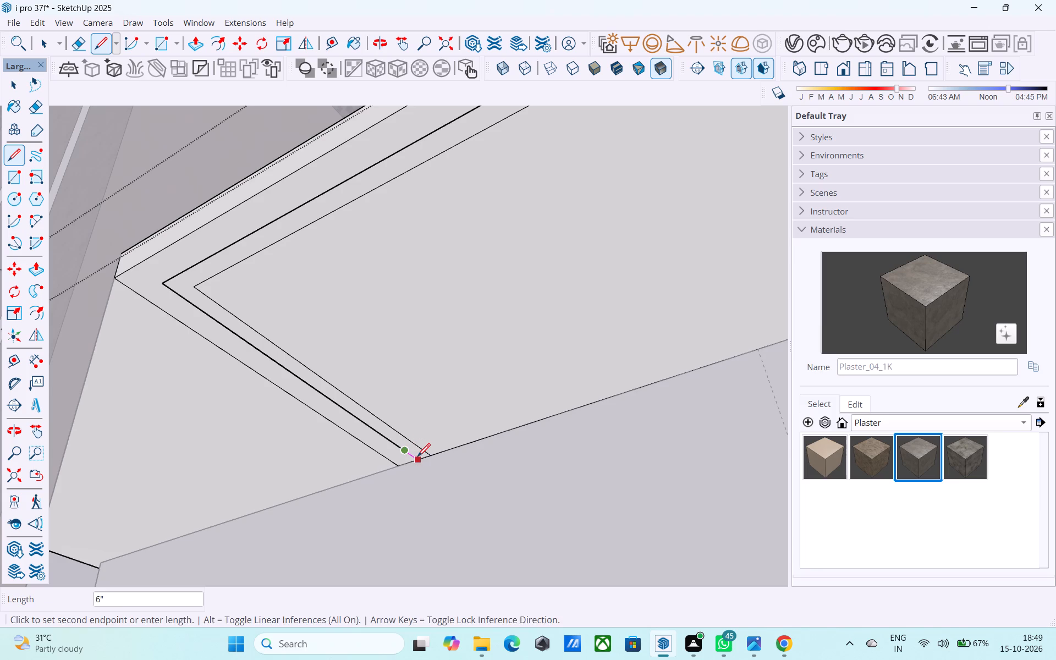
click(417, 458)
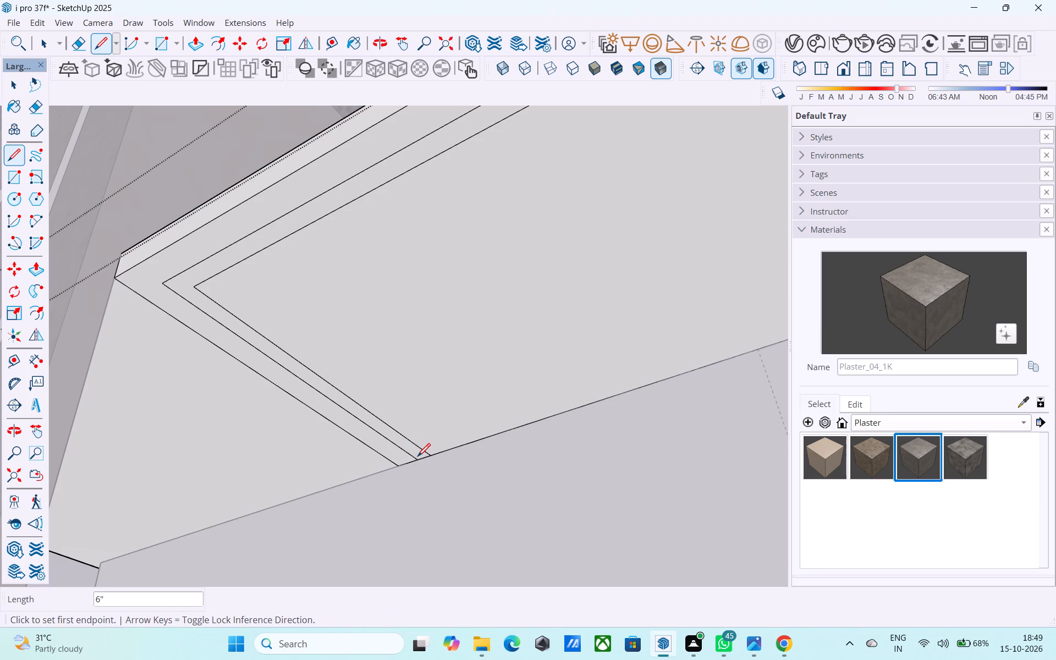
Paint the large inner underside panel with the Plywood_08_1K wood material.
key(space)
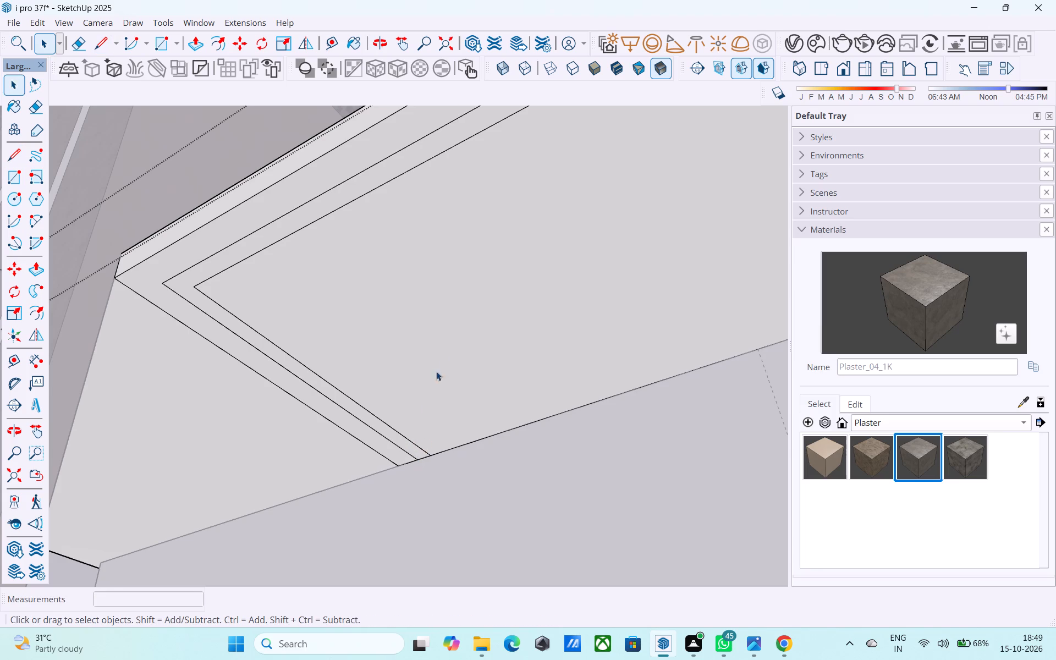
click(442, 357)
click(890, 418)
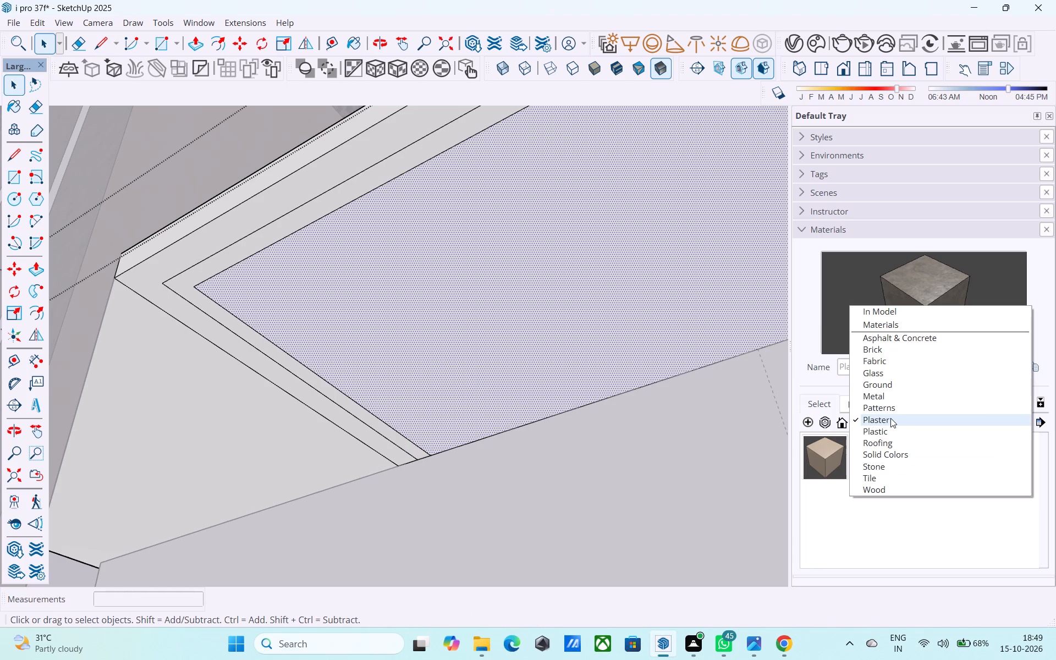
click(900, 490)
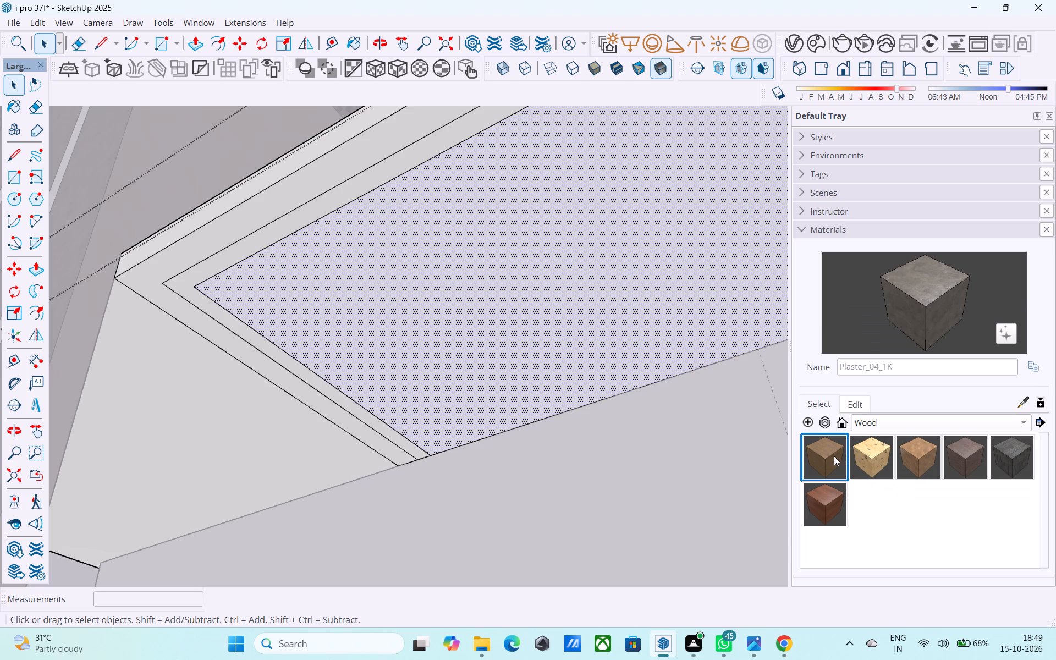
click(834, 456)
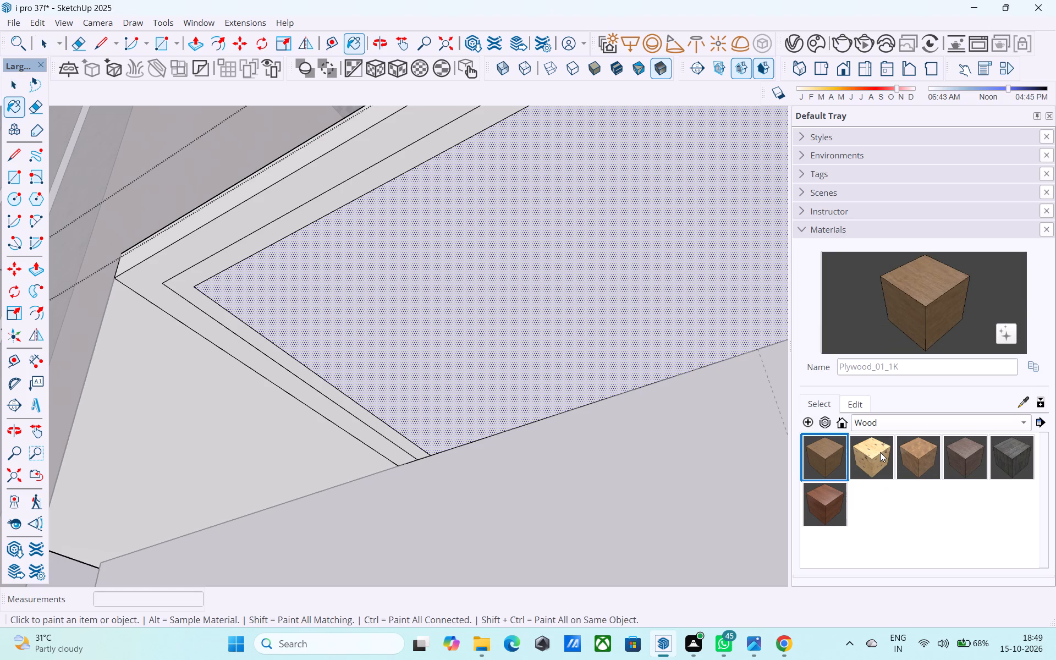
click(880, 452)
click(608, 312)
scroll(375, 382, down, 4)
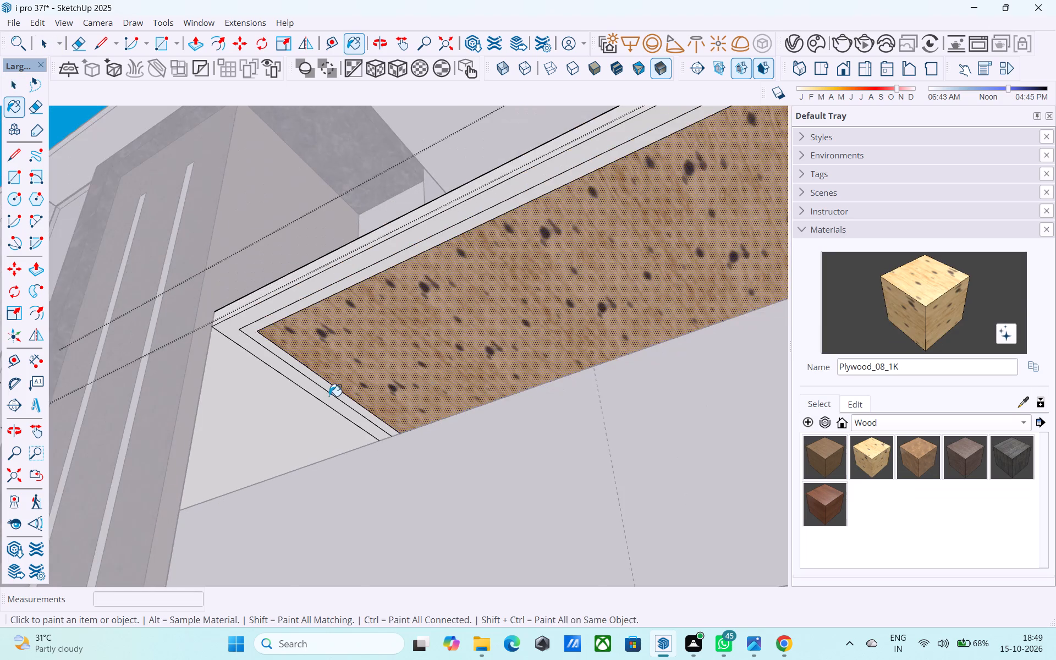
scroll(329, 396, down, 3)
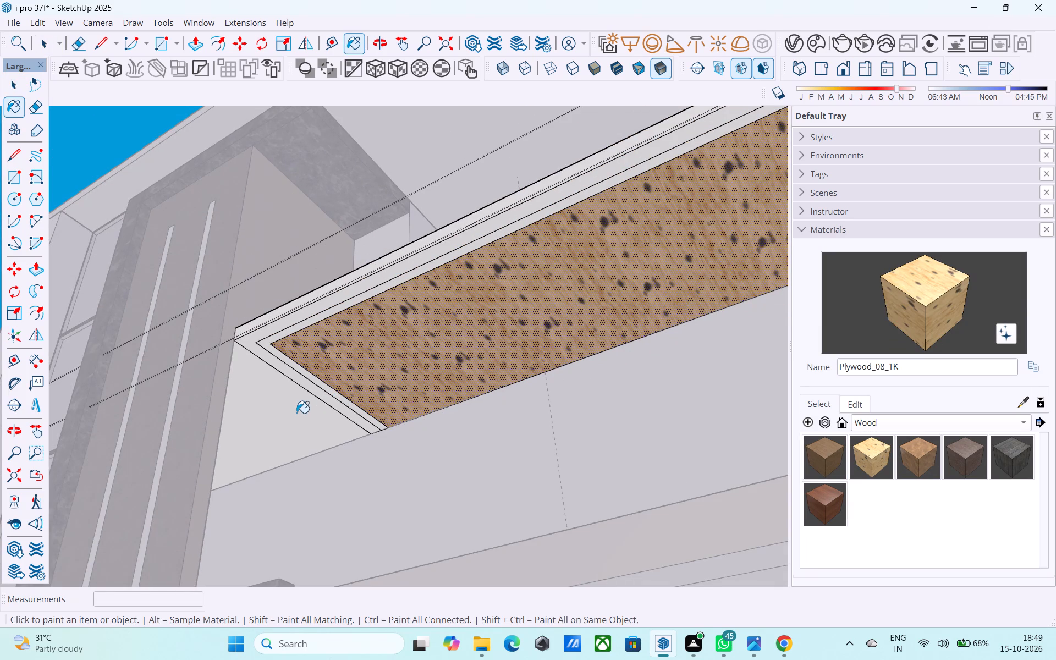
Examine the border strip, the slab's top and the walls standing under the roof canopy from several sides.
key(space)
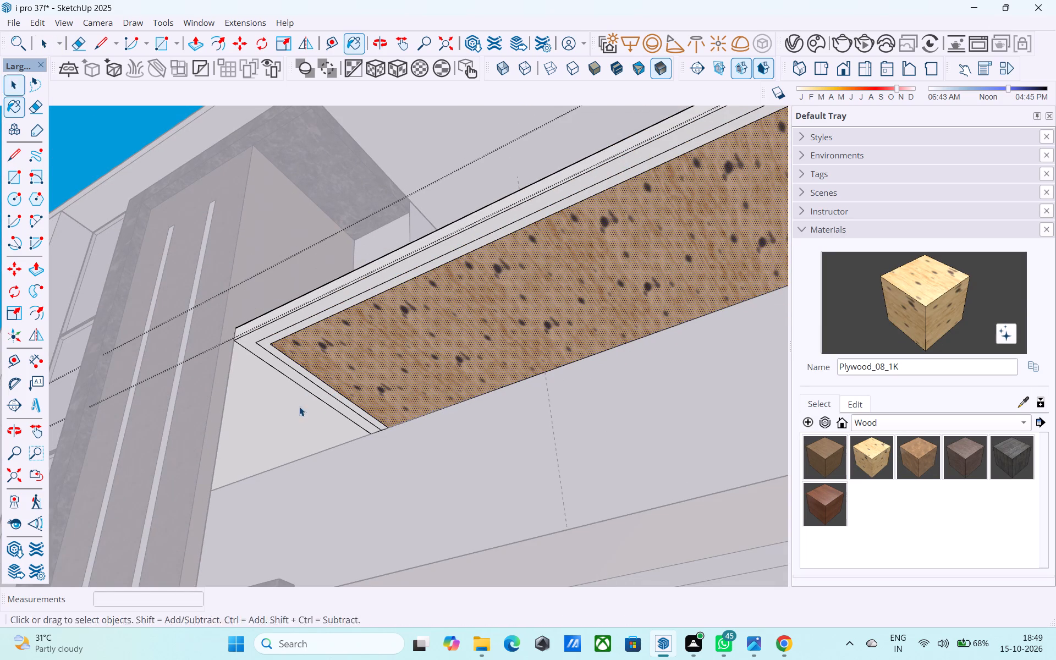
click(269, 328)
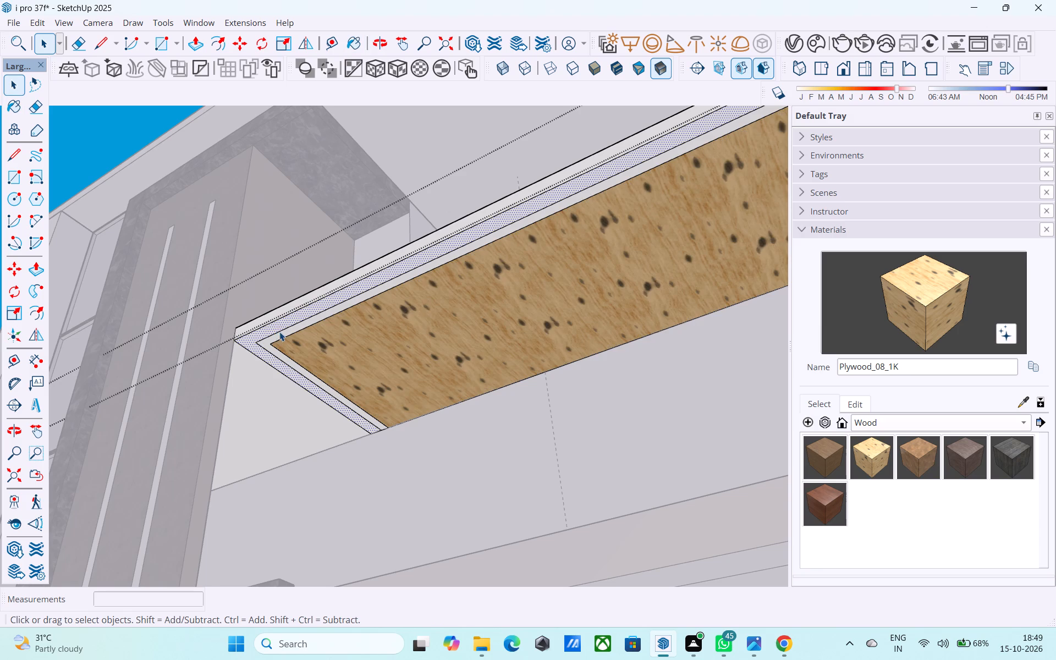
scroll(279, 332, down, 3)
middle_drag(279, 332, 216, 642)
click(358, 413)
scroll(359, 413, down, 5)
middle_drag(501, 441, 369, 418)
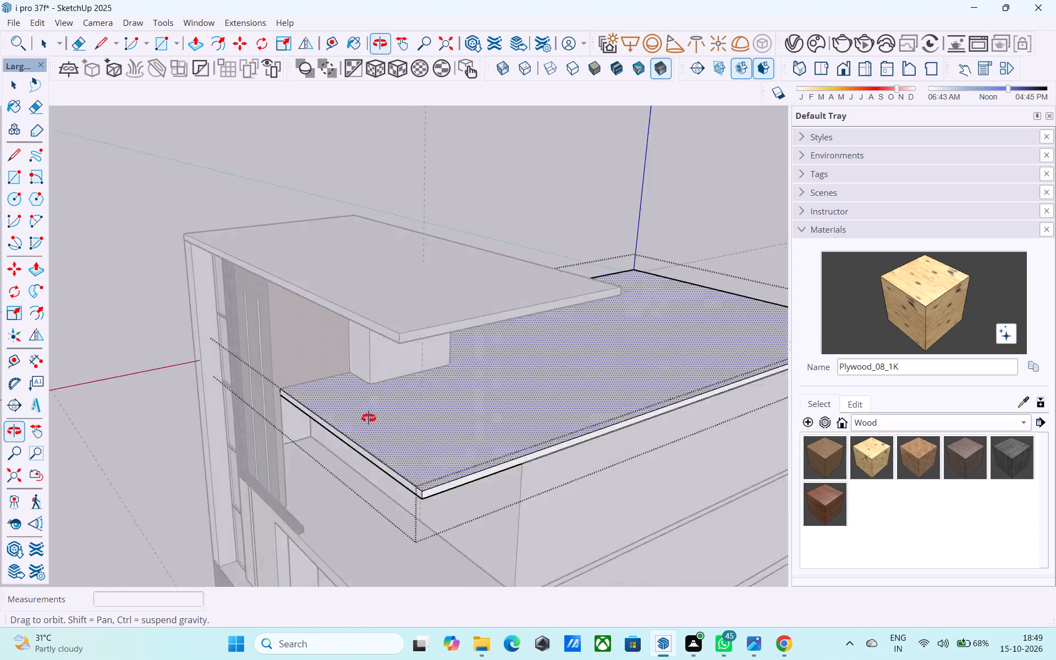
middle_drag(369, 418, 0, 429)
middle_drag(409, 400, 203, 388)
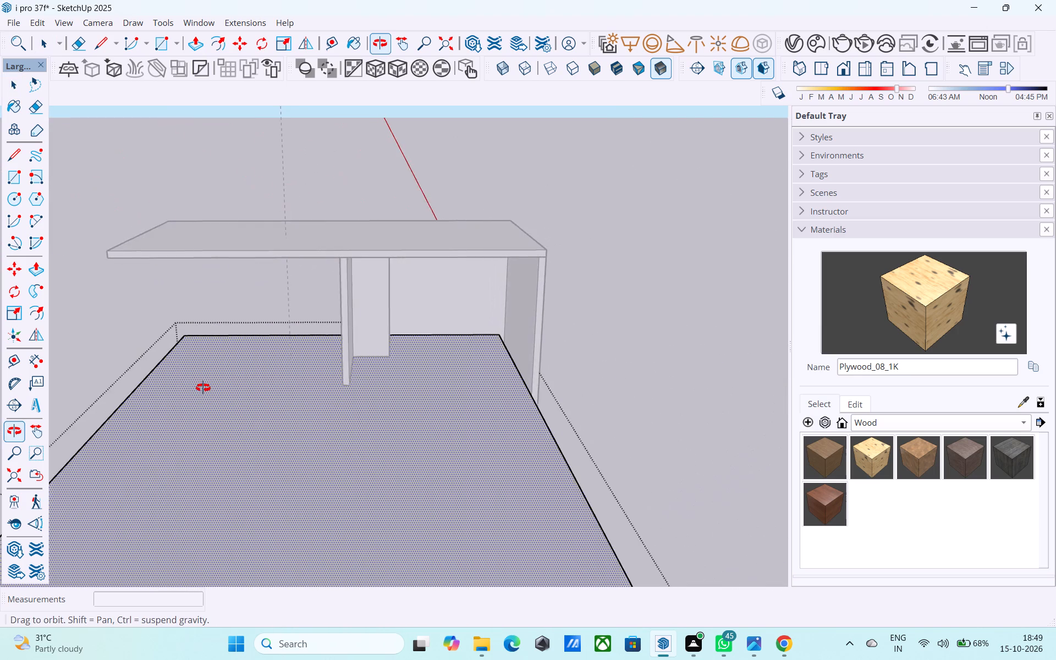
middle_drag(203, 388, 161, 369)
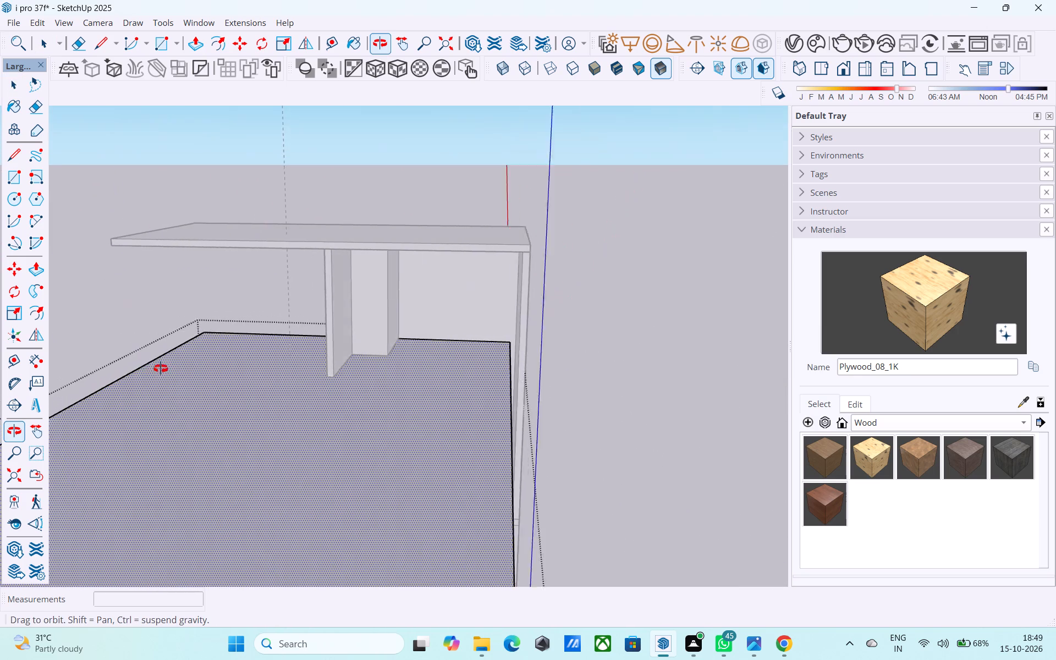
middle_drag(161, 369, 359, 342)
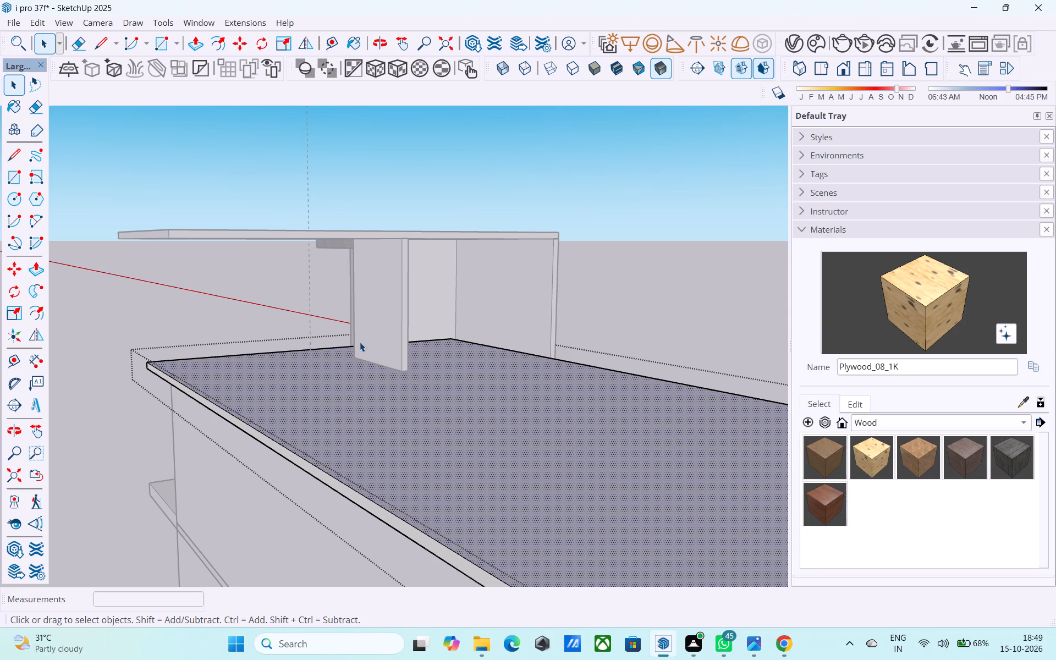
middle_drag(383, 320, 374, 330)
Leave the slab group and open the group of the walls under the roof canopy for editing.
click(431, 291)
middle_drag(485, 266, 456, 274)
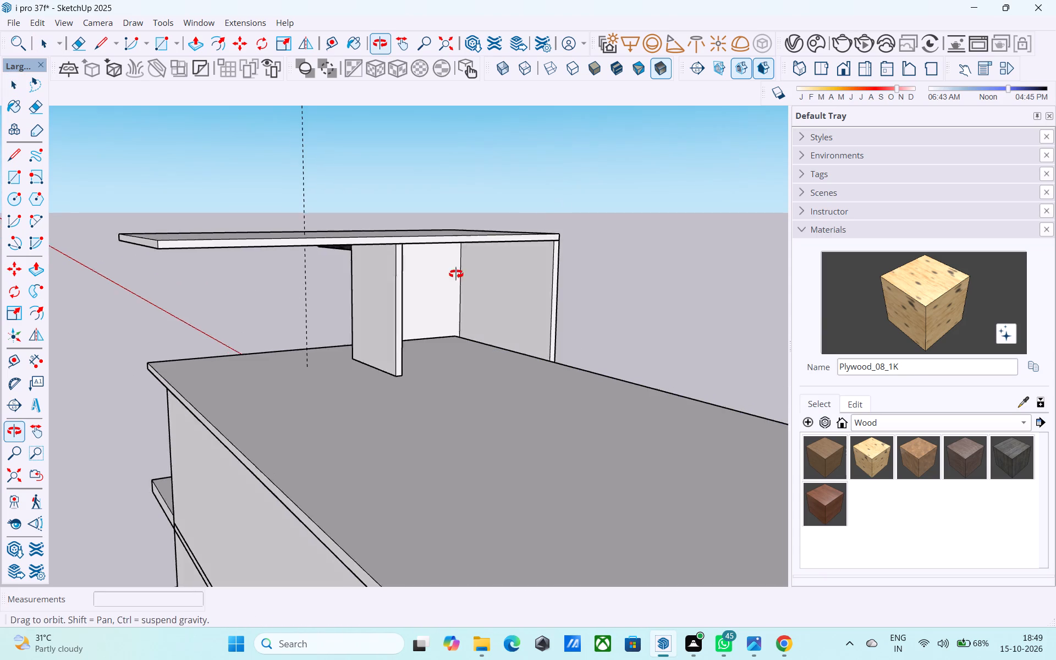
middle_drag(456, 274, 133, 294)
scroll(298, 289, up, 3)
click(302, 288)
scroll(304, 287, up, 4)
double_click(301, 284)
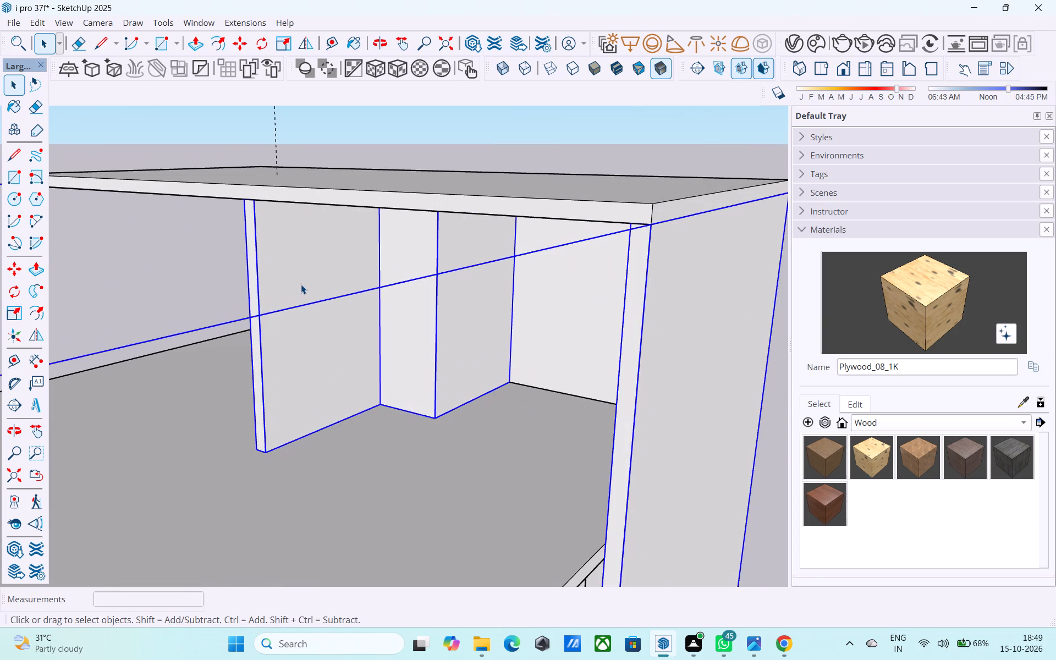
Examine the free end and both sides of the wall projecting under the roof canopy.
middle_drag(305, 281, 682, 280)
scroll(442, 302, down, 5)
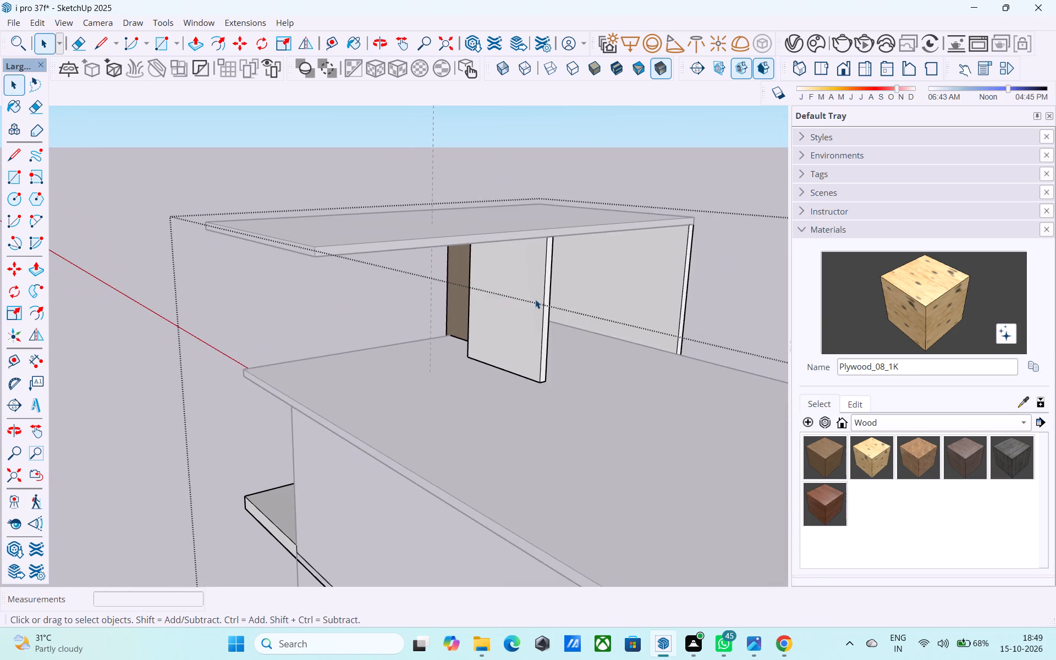
middle_drag(559, 299, 429, 269)
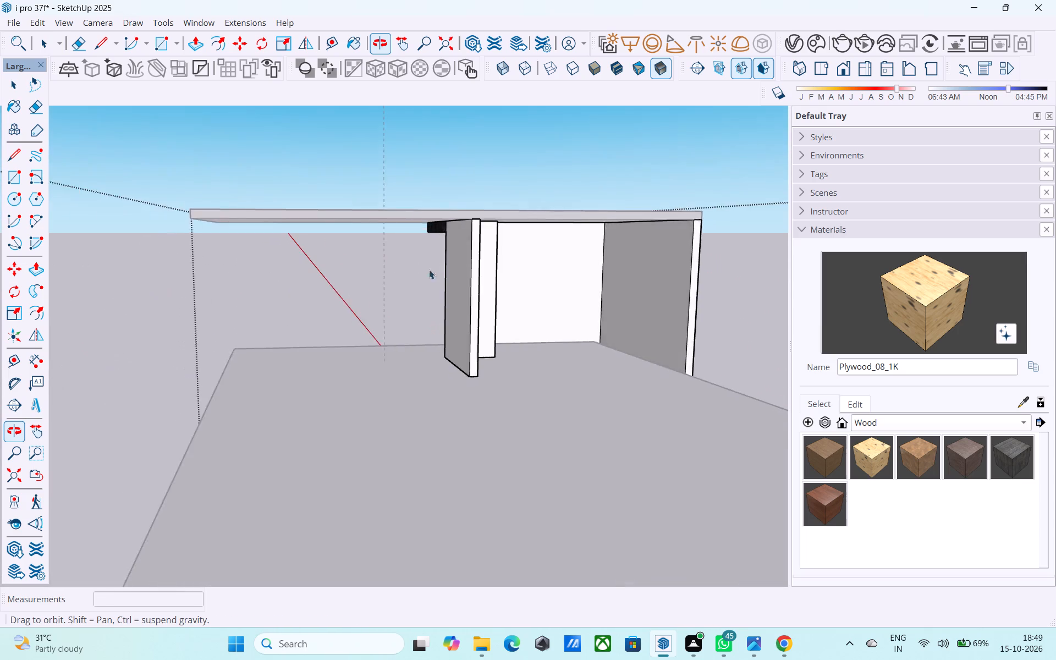
middle_drag(429, 269, 424, 269)
scroll(449, 278, up, 4)
click(477, 280)
scroll(477, 279, up, 4)
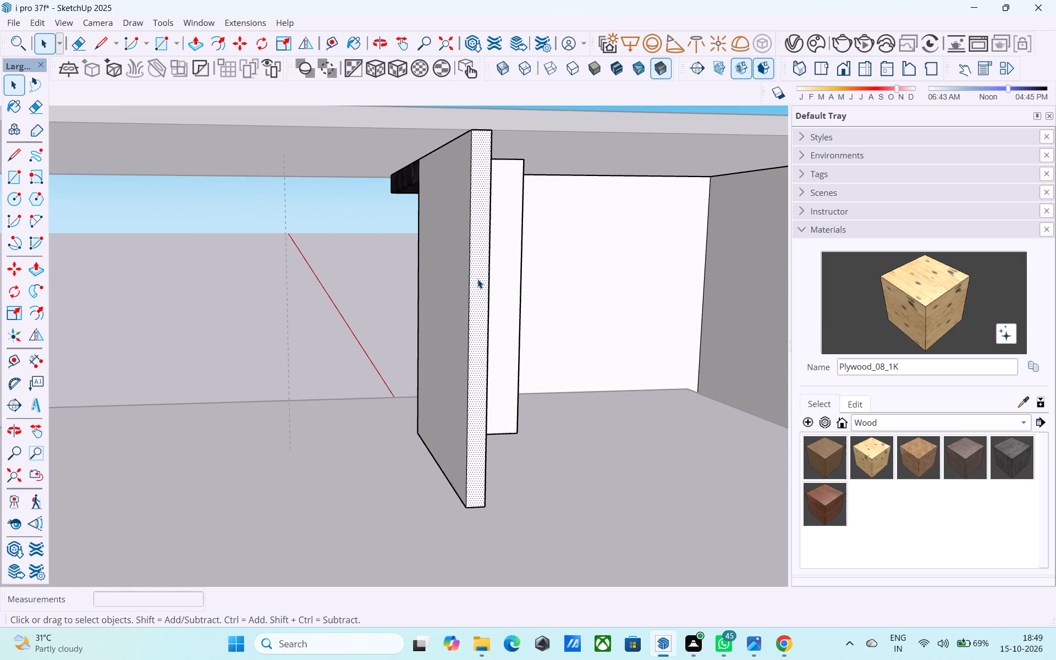
scroll(476, 278, down, 5)
middle_drag(476, 278, 365, 258)
scroll(366, 258, down, 3)
middle_drag(366, 258, 221, 315)
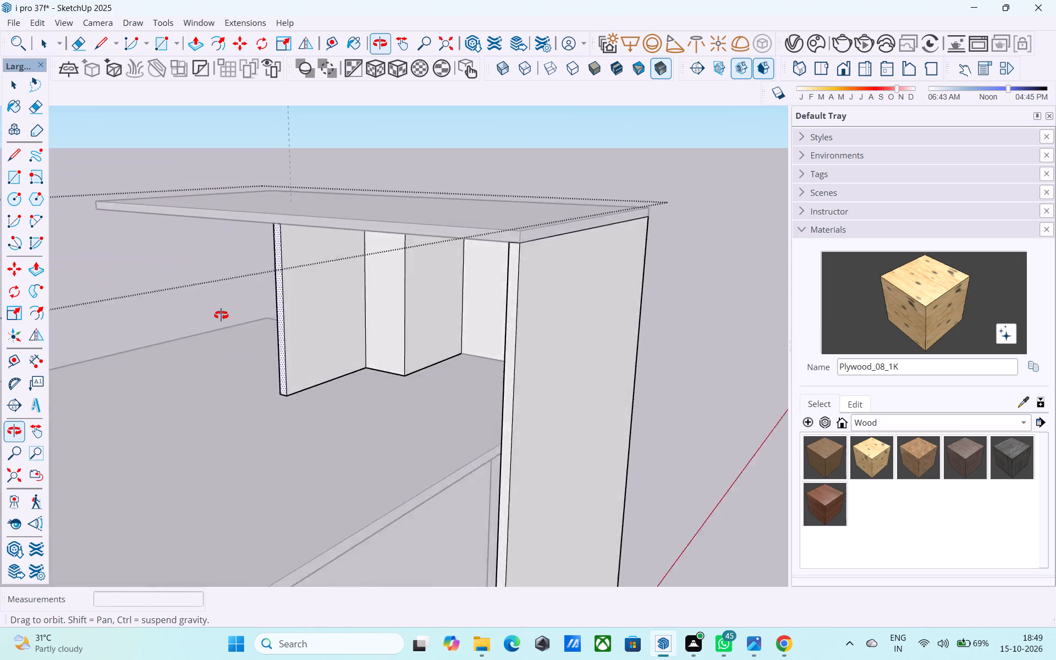
middle_drag(221, 315, 143, 321)
Copy the vertical edge at the projecting wall's free end a short distance along its face, marking off a narrow strip.
scroll(204, 302, up, 2)
click(249, 265)
scroll(250, 265, up, 2)
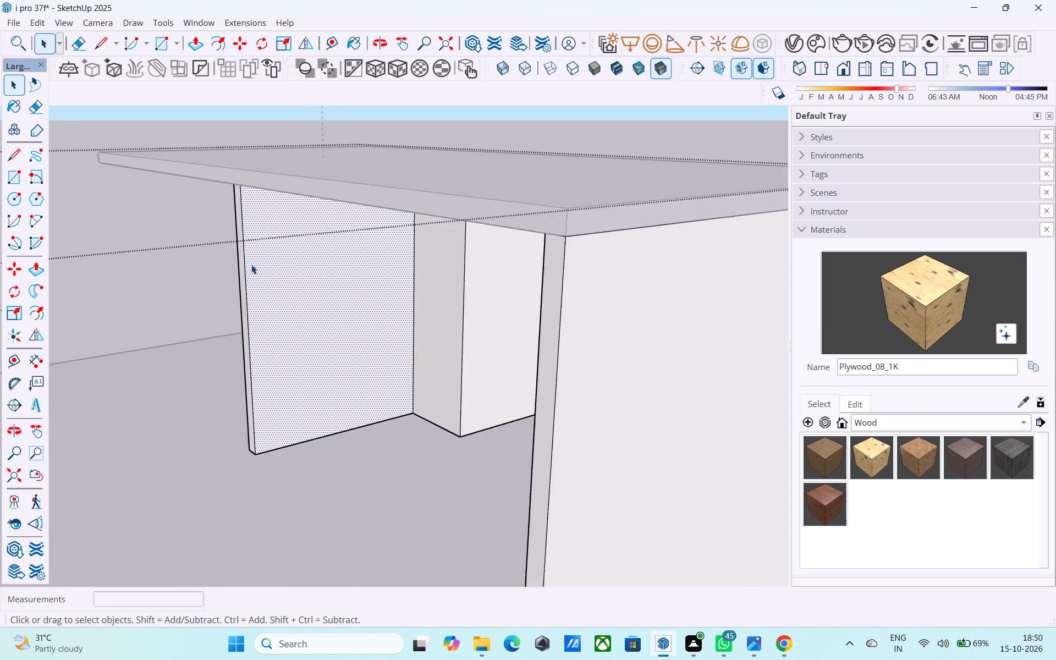
scroll(251, 265, up, 6)
click(246, 279)
key(m)
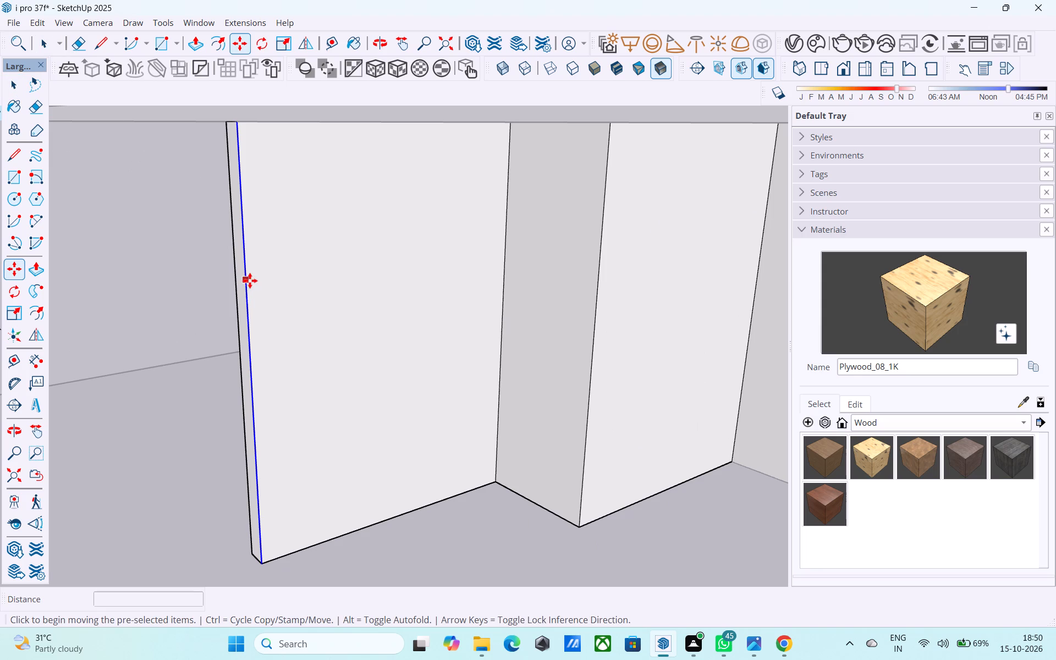
click(266, 564)
click(272, 563)
scroll(272, 563, up, 4)
key(space)
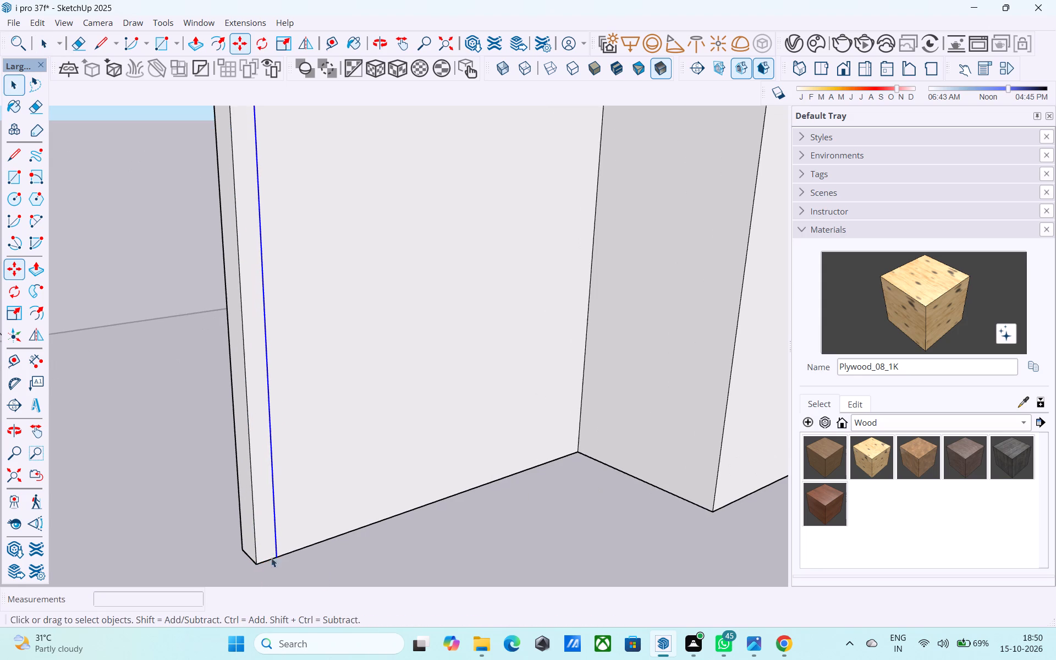
Push/pull the narrow strip at the projecting wall's free end 13' 6" across to the far side under the roof canopy.
click(268, 549)
key(p)
click(267, 538)
scroll(267, 538, down, 7)
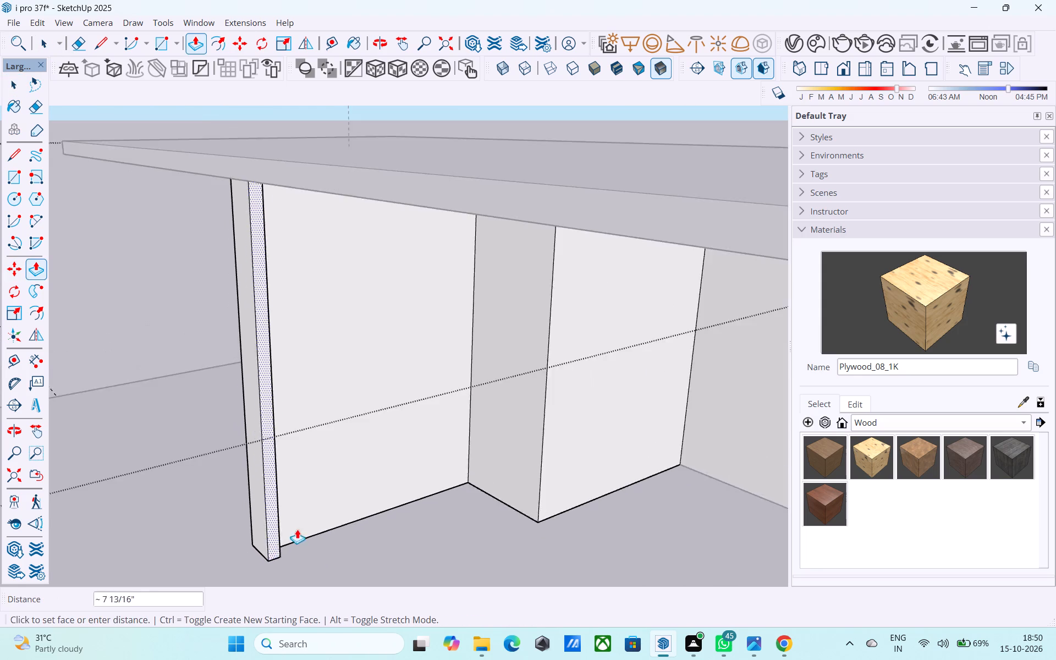
scroll(297, 529, down, 10)
middle_drag(415, 545, 683, 499)
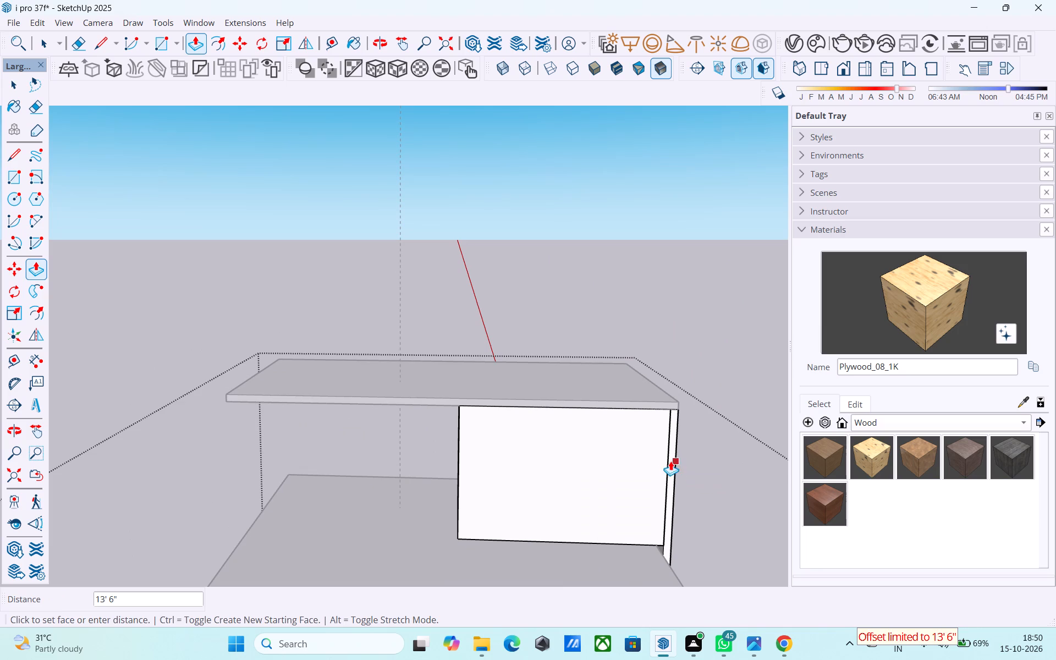
click(665, 457)
Leave the walls group and open the terrace slab group beneath the canopy walls for editing.
scroll(491, 499, down, 1)
middle_drag(422, 515, 768, 515)
middle_drag(529, 477, 566, 468)
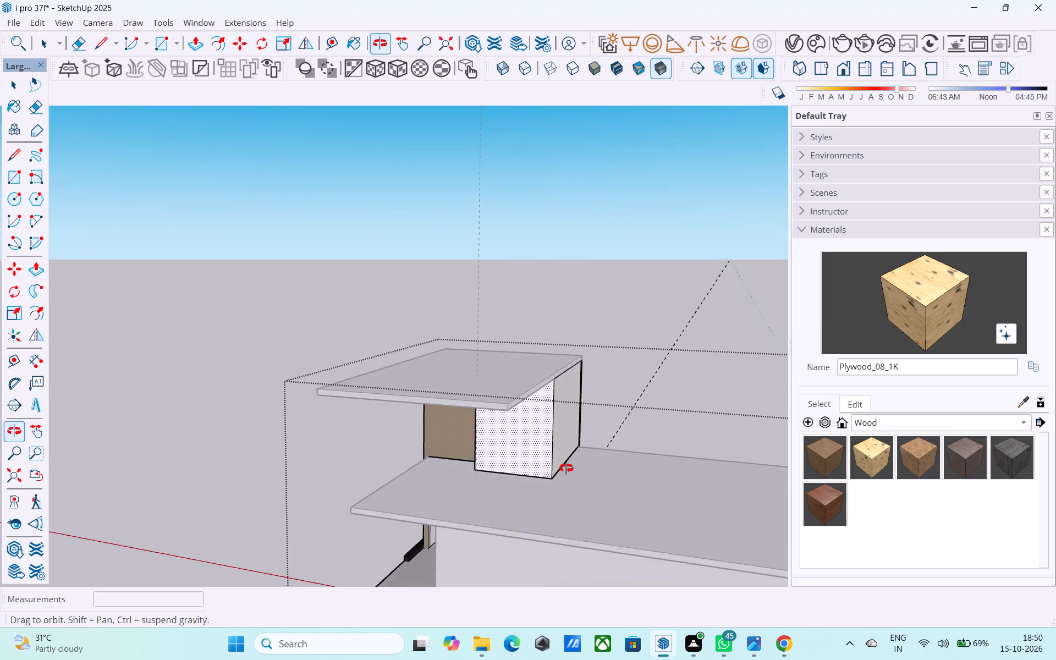
middle_drag(566, 468, 386, 476)
key(space)
click(410, 537)
middle_drag(405, 565, 383, 453)
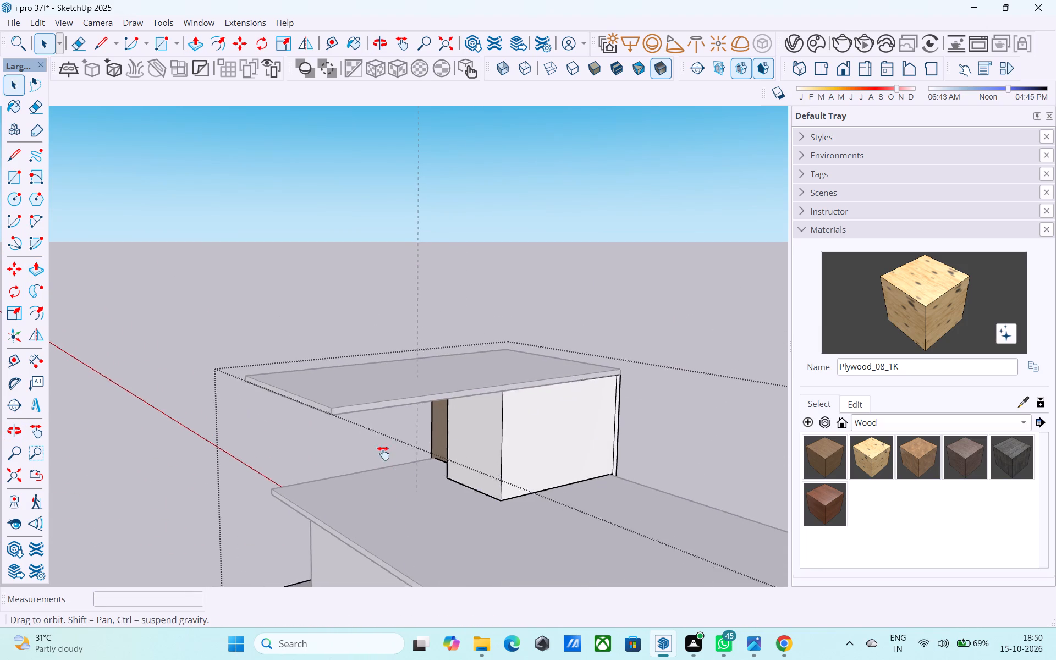
middle_drag(383, 453, 288, 490)
double_click(390, 464)
scroll(464, 424, up, 3)
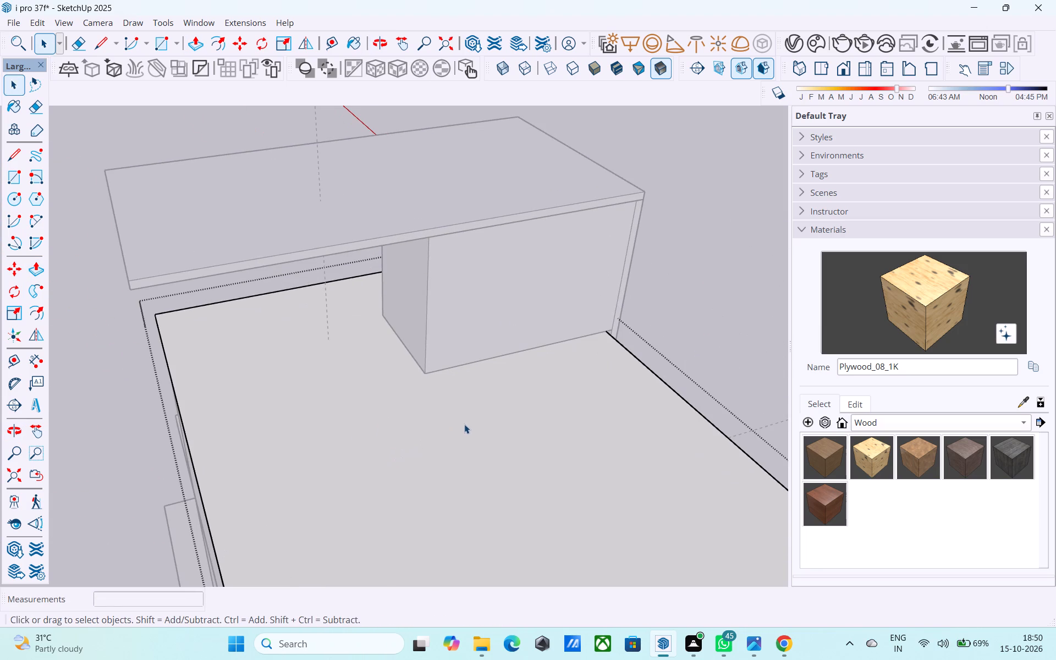
Draw a line on the slab's top along the canopy wall's base, continuing it to the slab's opposite edge.
key(l)
click(603, 334)
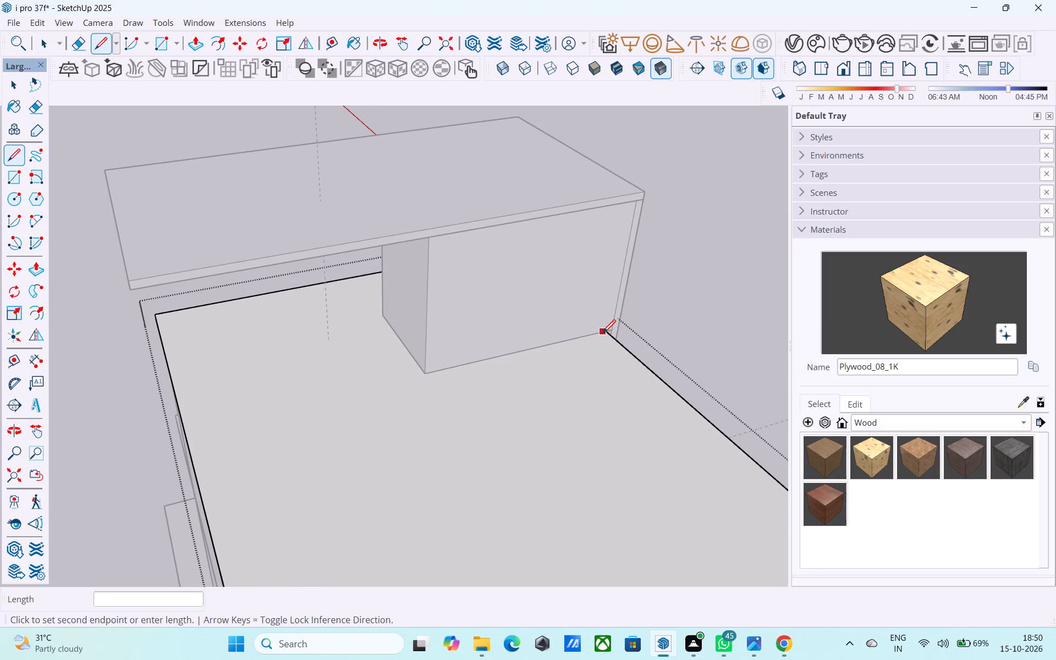
scroll(603, 334, up, 6)
key(l)
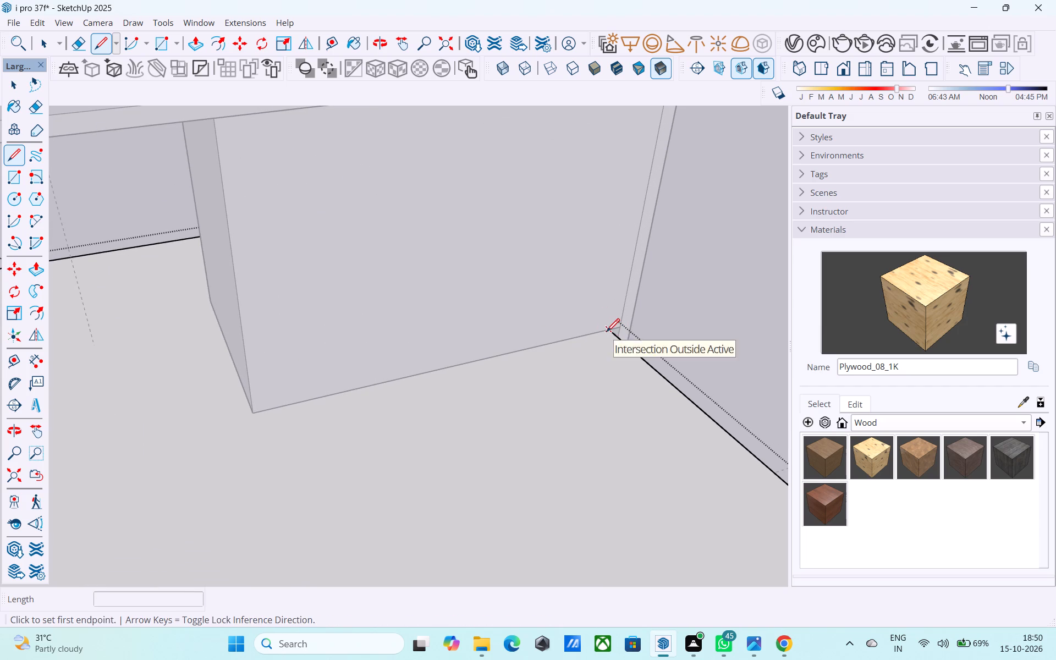
click(607, 333)
click(258, 411)
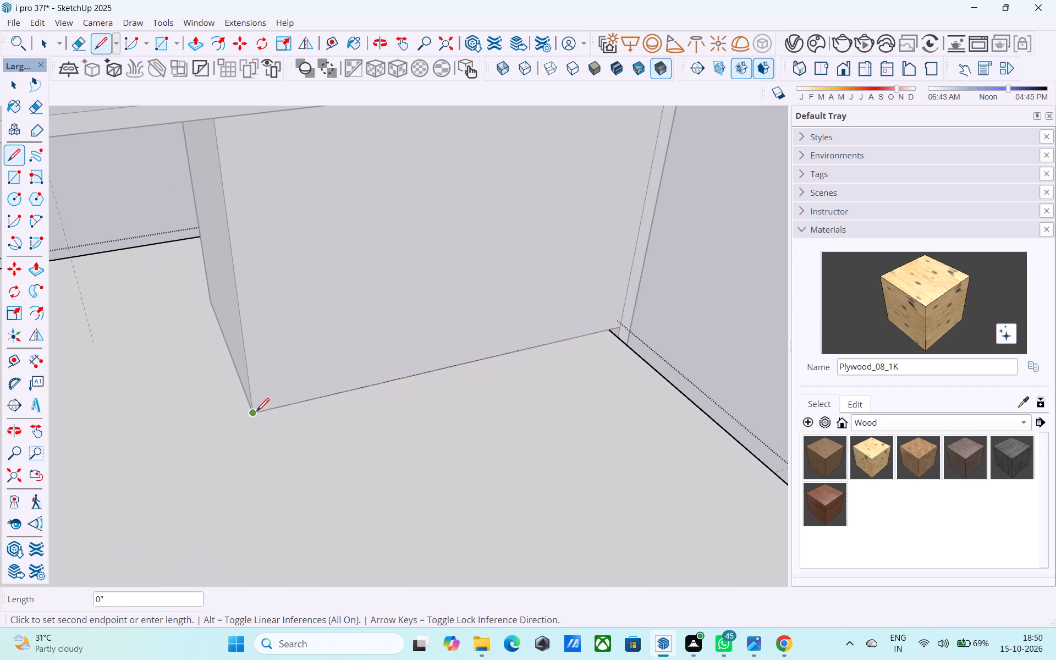
click(253, 413)
middle_drag(219, 291, 480, 229)
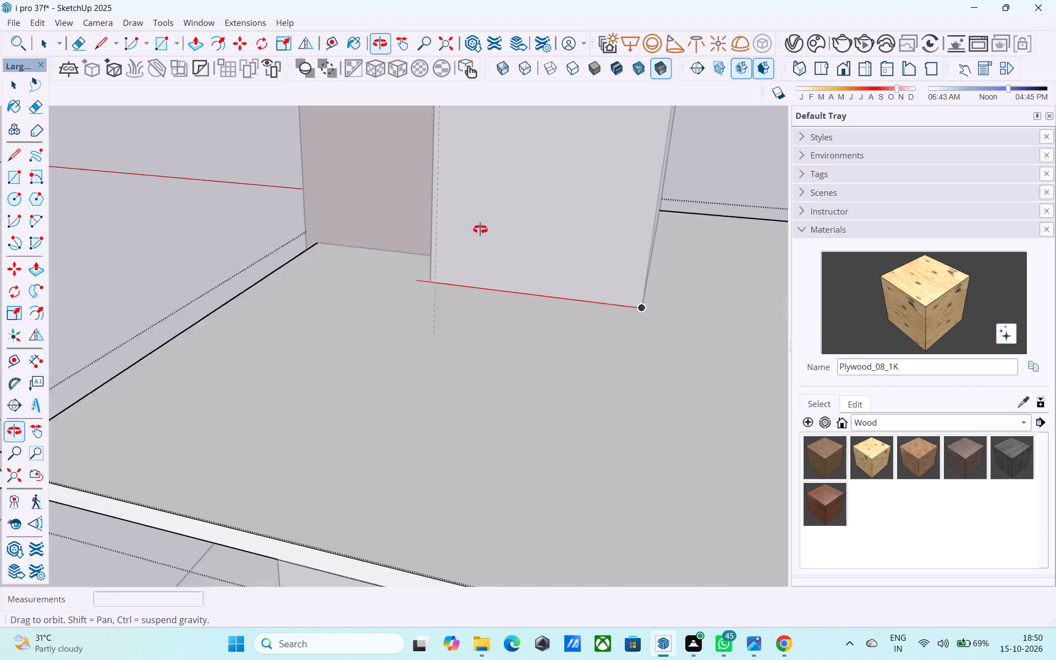
middle_drag(480, 229, 490, 257)
click(294, 273)
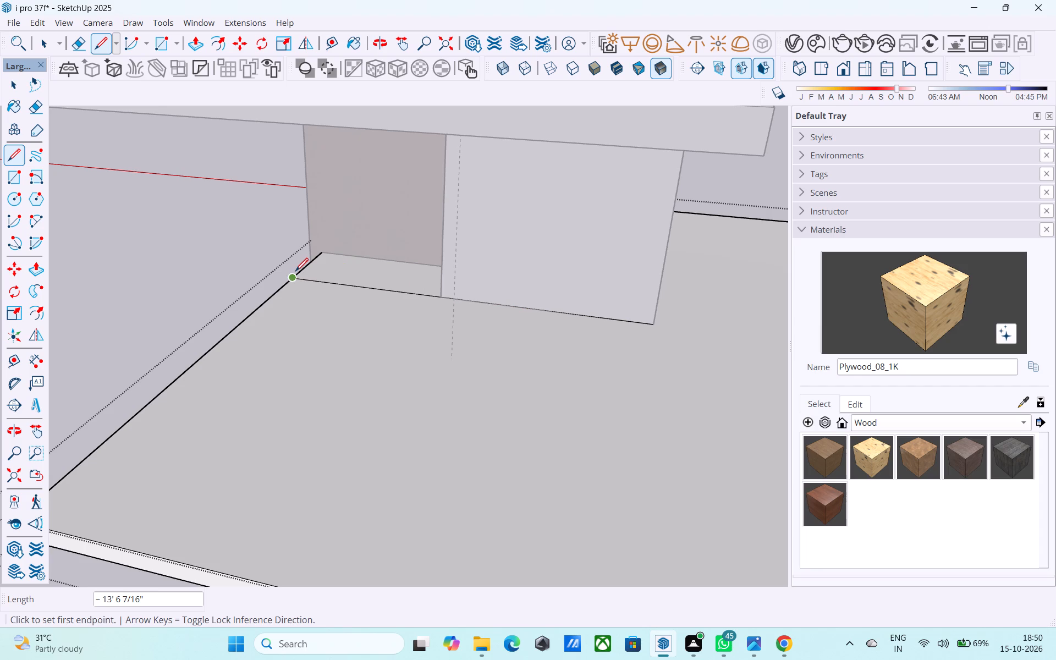
key(space)
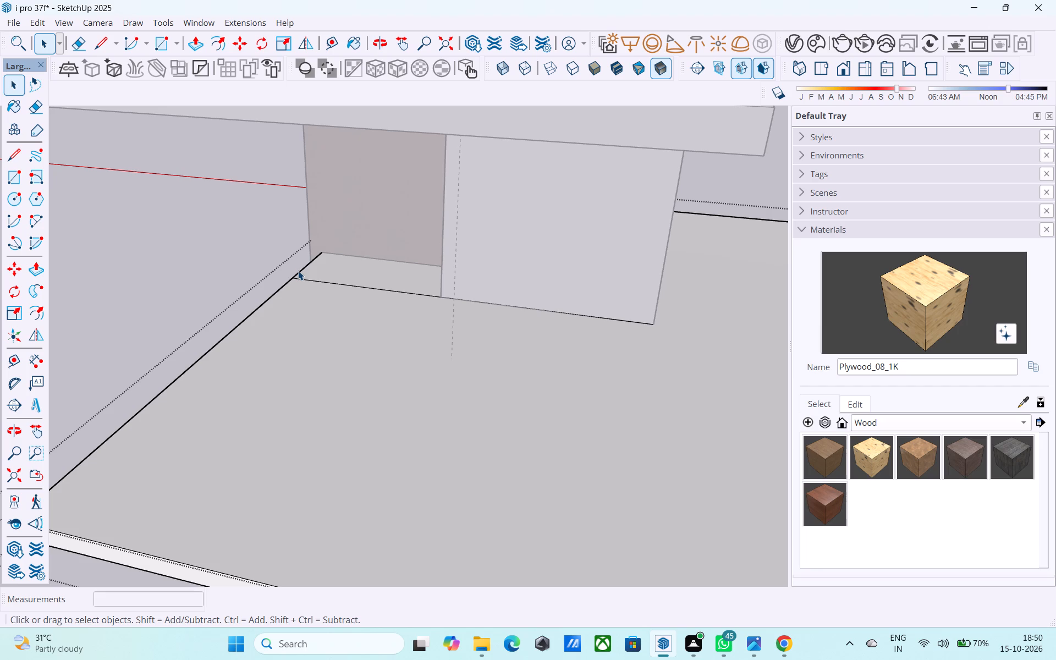
Offset the outline of the slab's large top face 6" inward to form a border strip.
scroll(265, 324, down, 1)
middle_drag(265, 324, 279, 302)
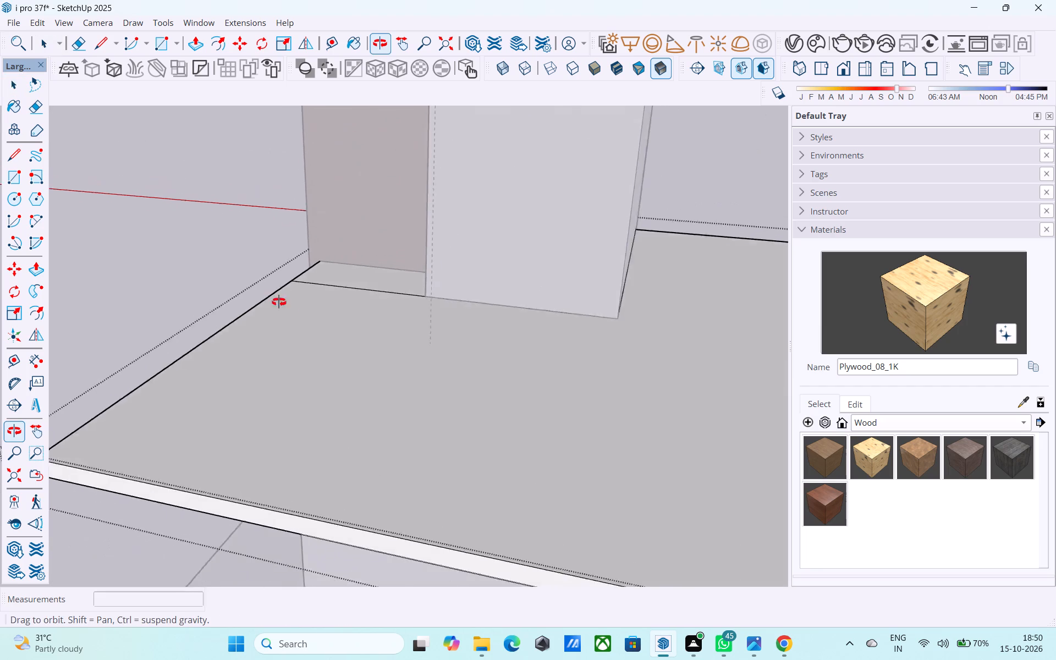
middle_drag(279, 302, 312, 311)
click(348, 333)
key(f)
click(349, 333)
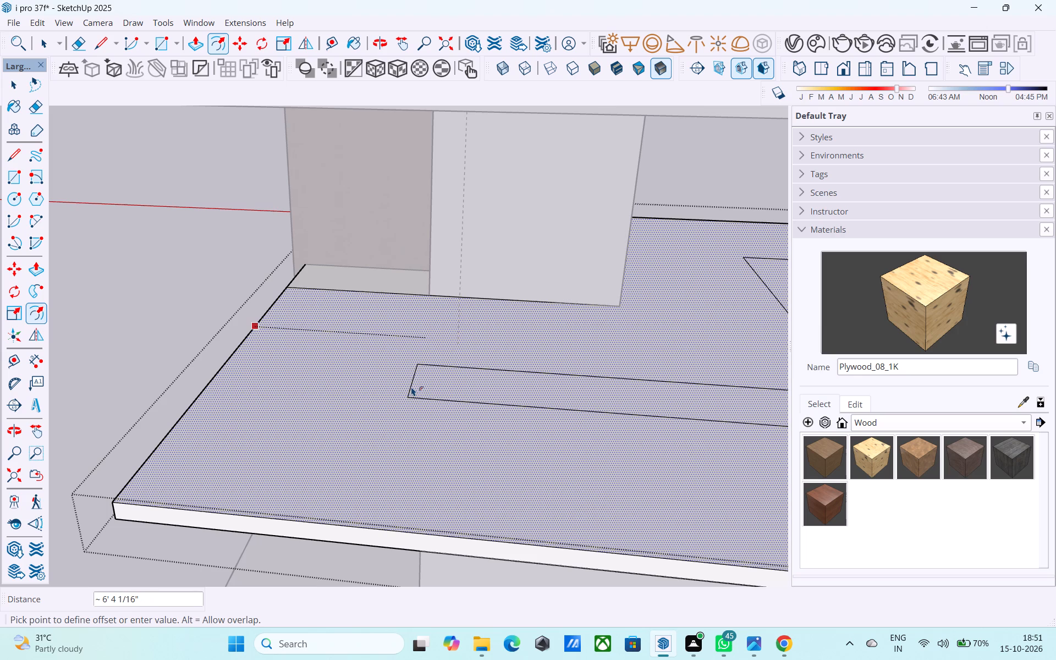
text(6")
key(Return)
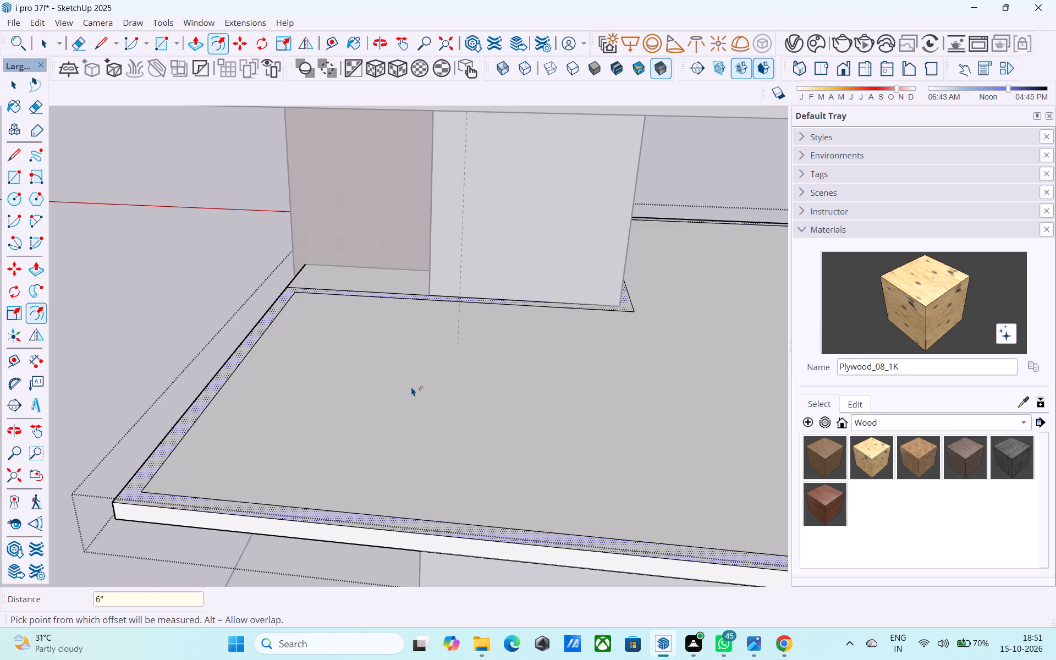
Extend the border's inner edge to the recess's back wall and trace the recess's back and side wall bases on the slab.
key(space)
key(l)
scroll(299, 270, up, 1)
middle_drag(301, 271, 338, 273)
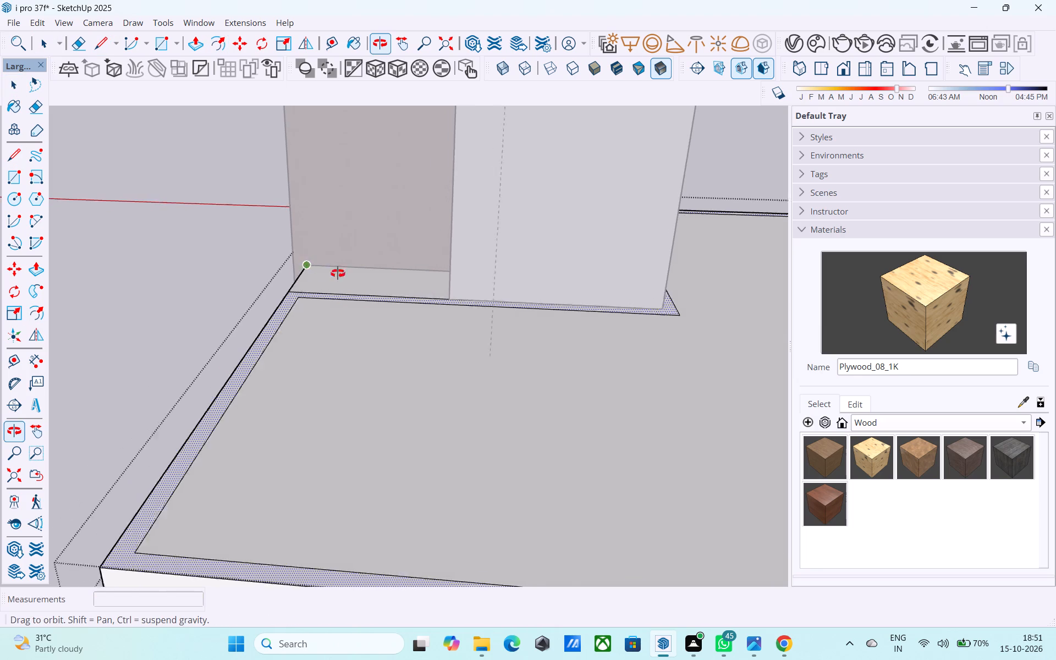
middle_drag(338, 273, 367, 309)
scroll(348, 325, up, 6)
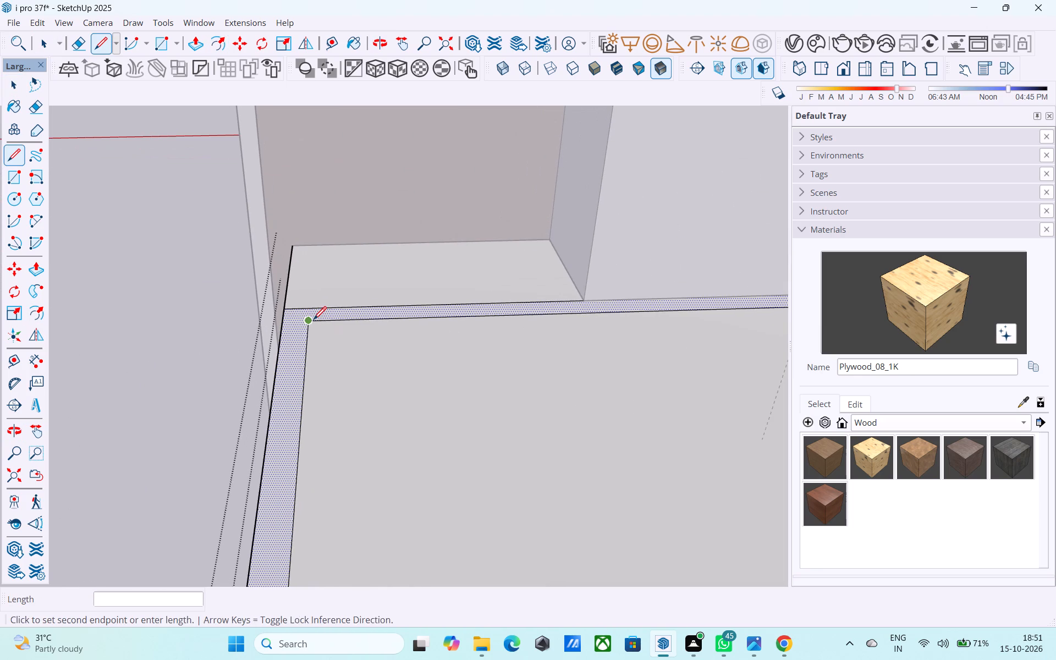
click(313, 321)
click(309, 240)
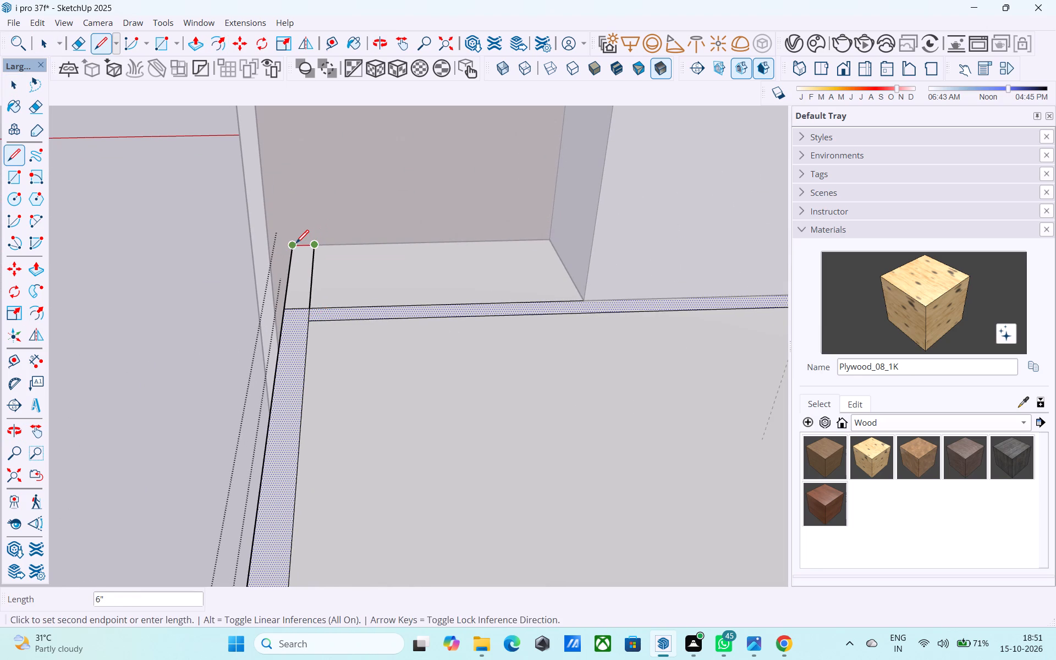
click(296, 244)
click(292, 247)
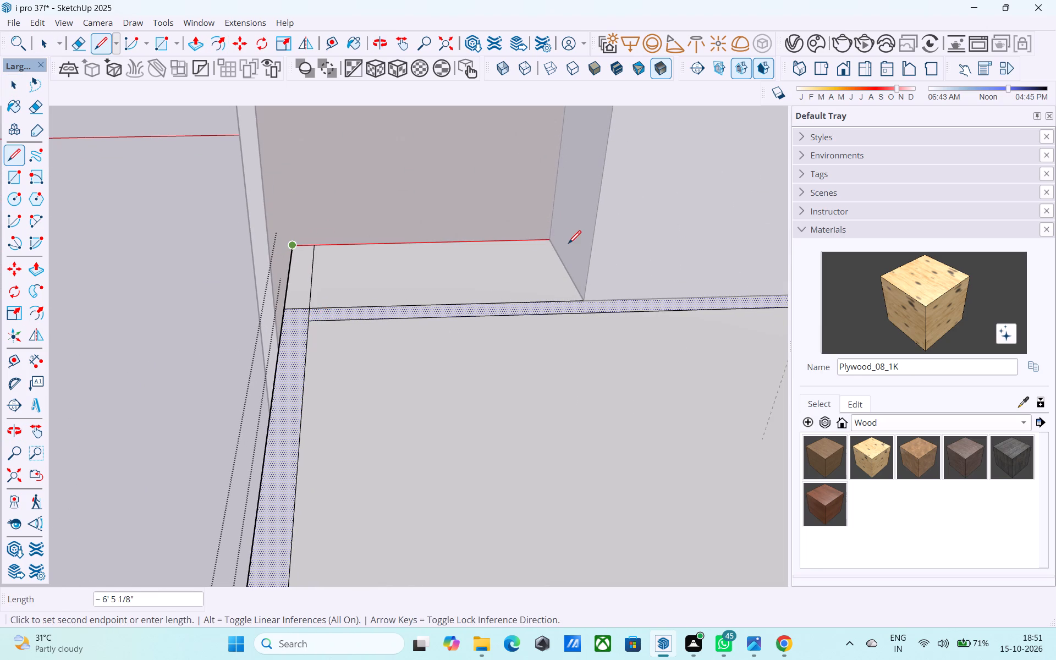
click(551, 243)
click(554, 239)
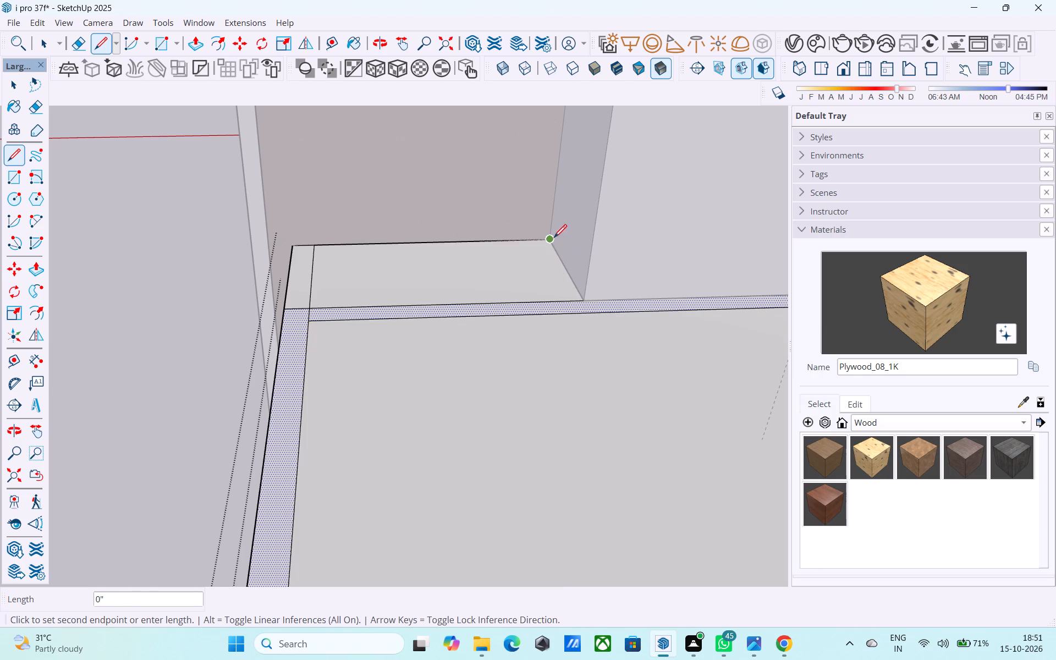
click(585, 298)
click(583, 300)
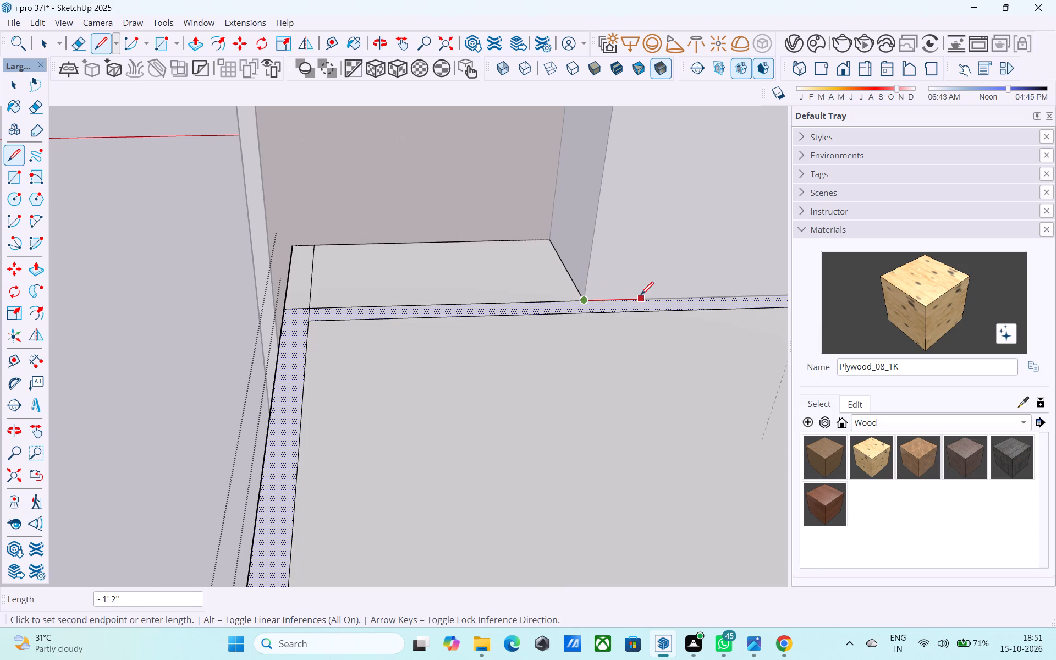
middle_drag(641, 296, 309, 275)
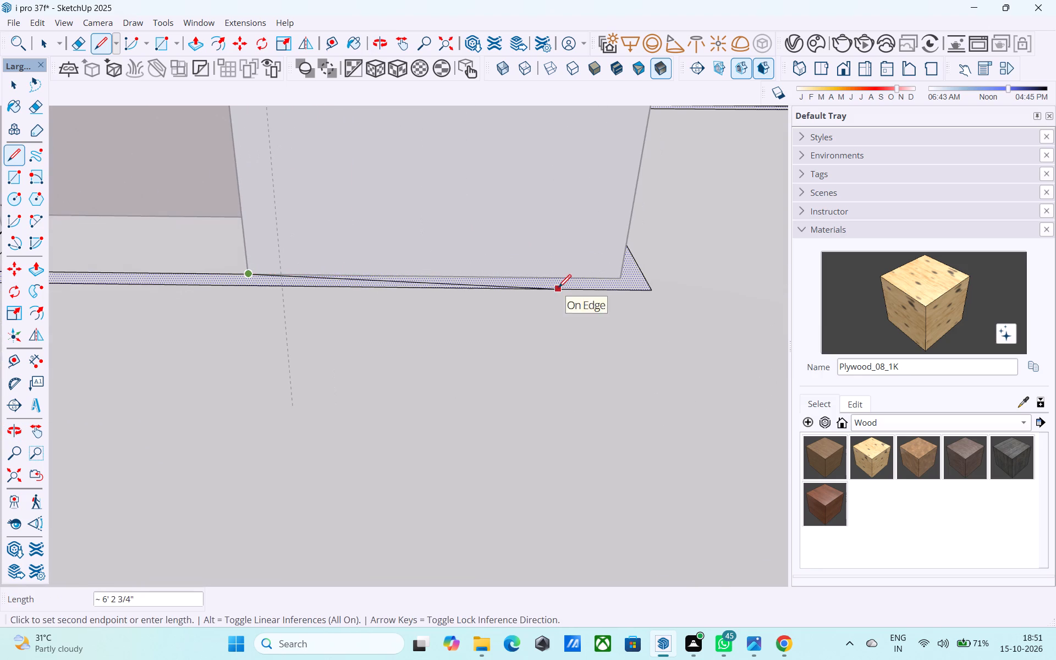
key(space)
Erase the line and its offset crossing the recess opening, including the short piece left between the border's edges.
shift+middle_drag(331, 310, 595, 304)
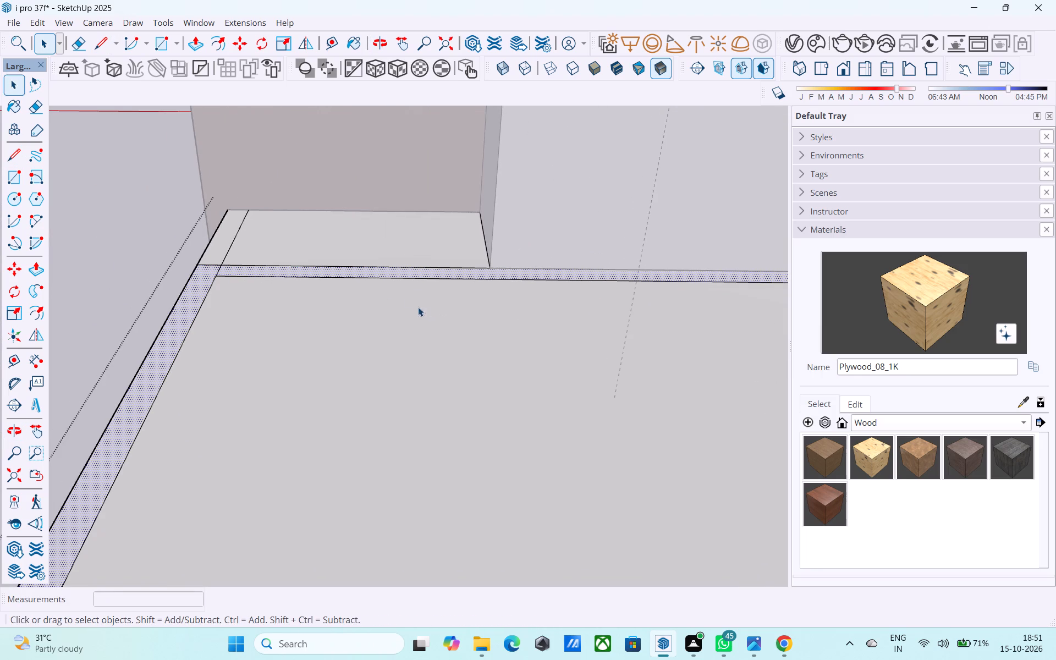
key(e)
drag(376, 261, 367, 312)
click(213, 264)
Extend the border's inner edge 6" to the wall base at the opposite corner and close the strip along the wall.
scroll(233, 265, down, 5)
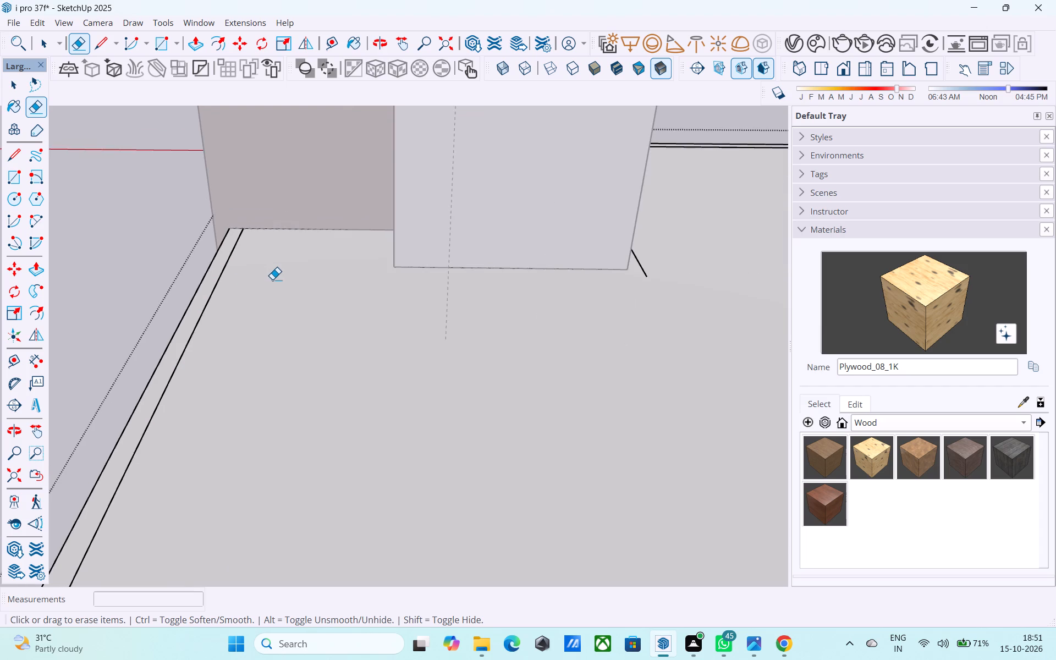
scroll(272, 279, down, 8)
middle_drag(478, 325, 279, 303)
middle_drag(560, 289, 129, 283)
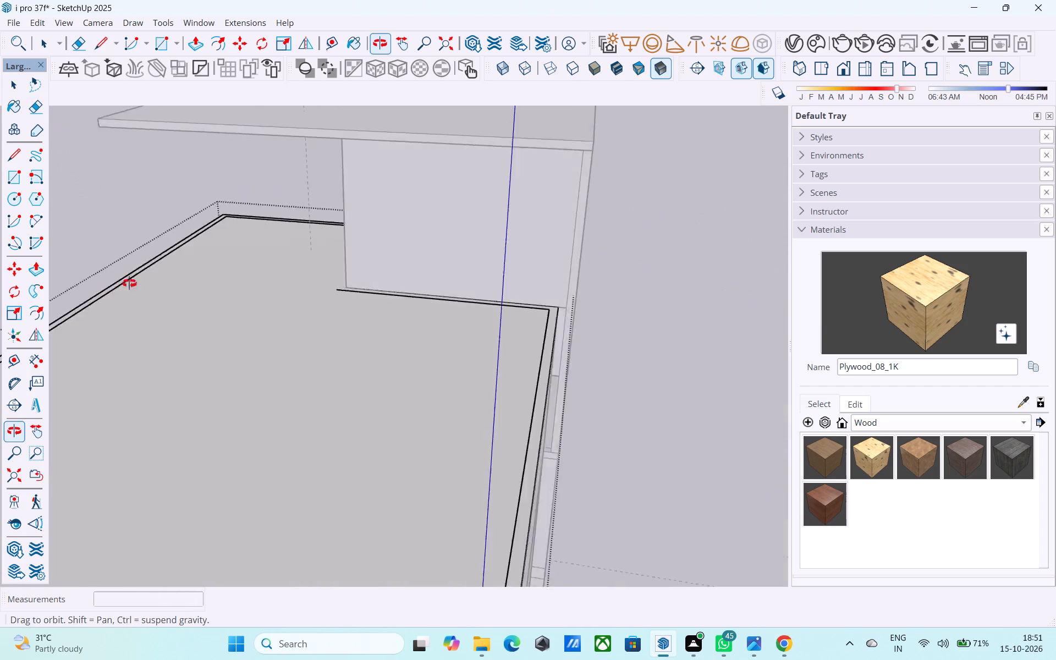
middle_drag(129, 283, 87, 283)
scroll(469, 339, up, 9)
key(l)
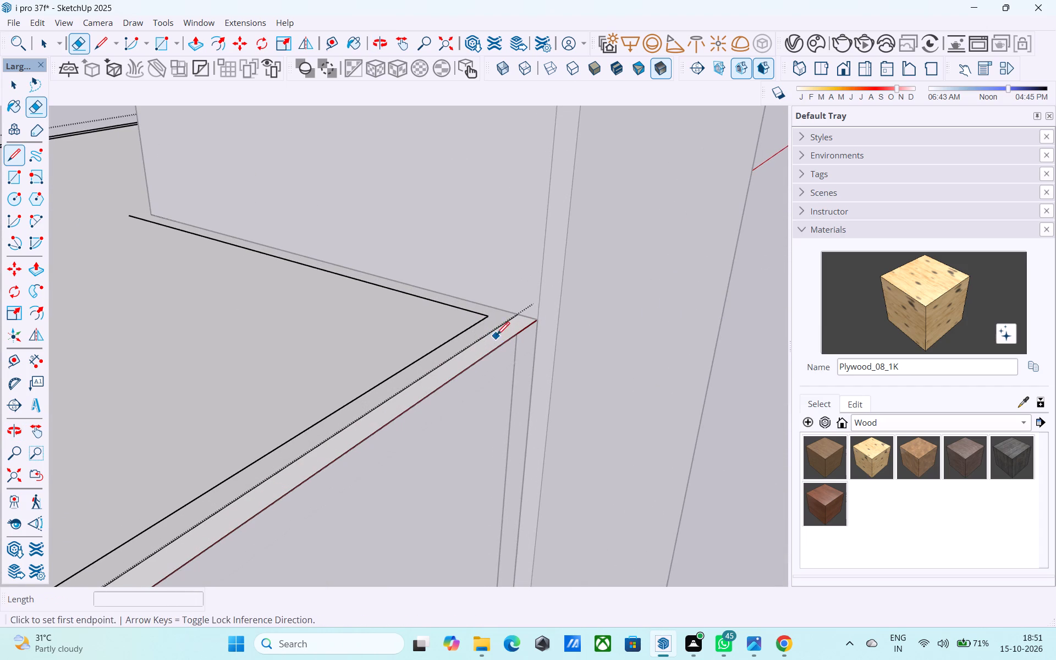
scroll(497, 332, up, 7)
click(477, 301)
middle_drag(478, 301, 641, 295)
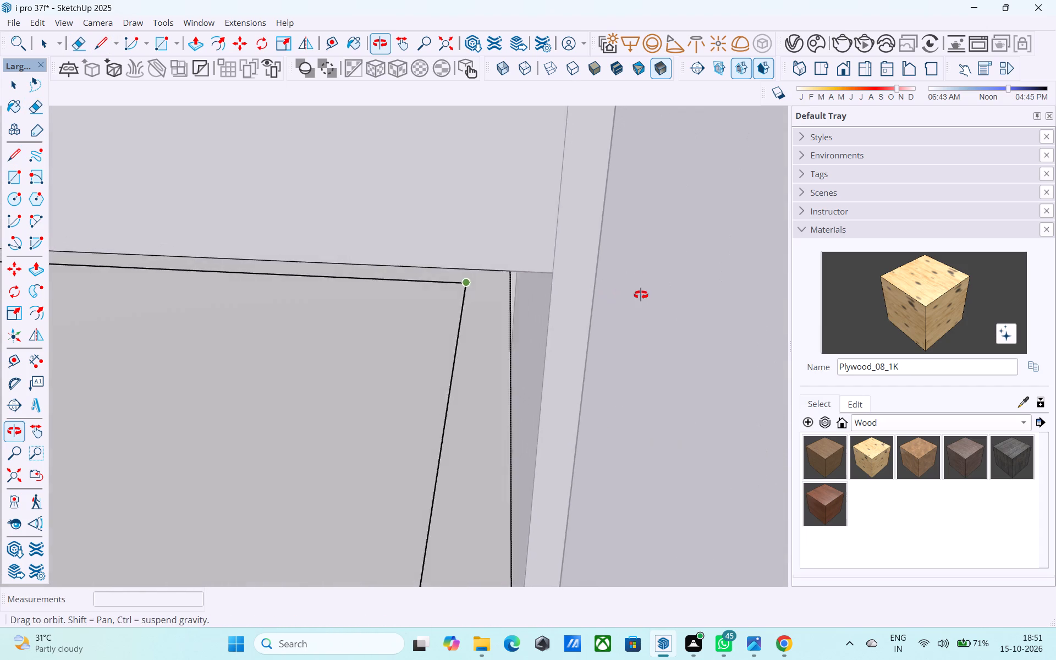
middle_drag(641, 295, 643, 296)
scroll(643, 296, up, 1)
scroll(472, 260, up, 4)
click(404, 263)
click(403, 262)
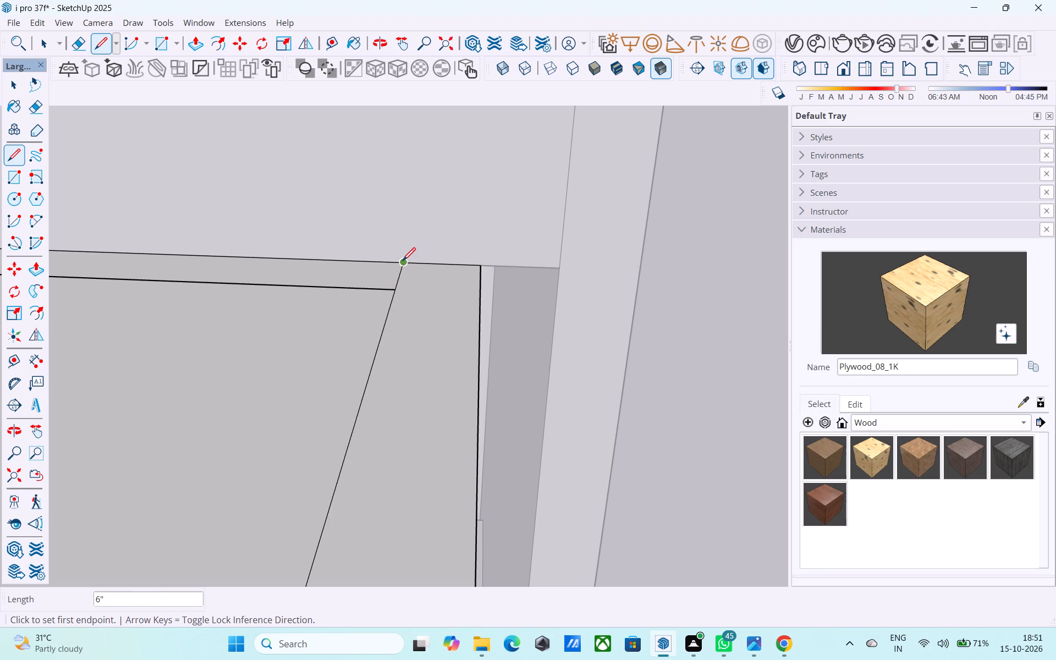
click(476, 264)
Erase the leftover offset line running parallel to the canopy wall's base.
key(e)
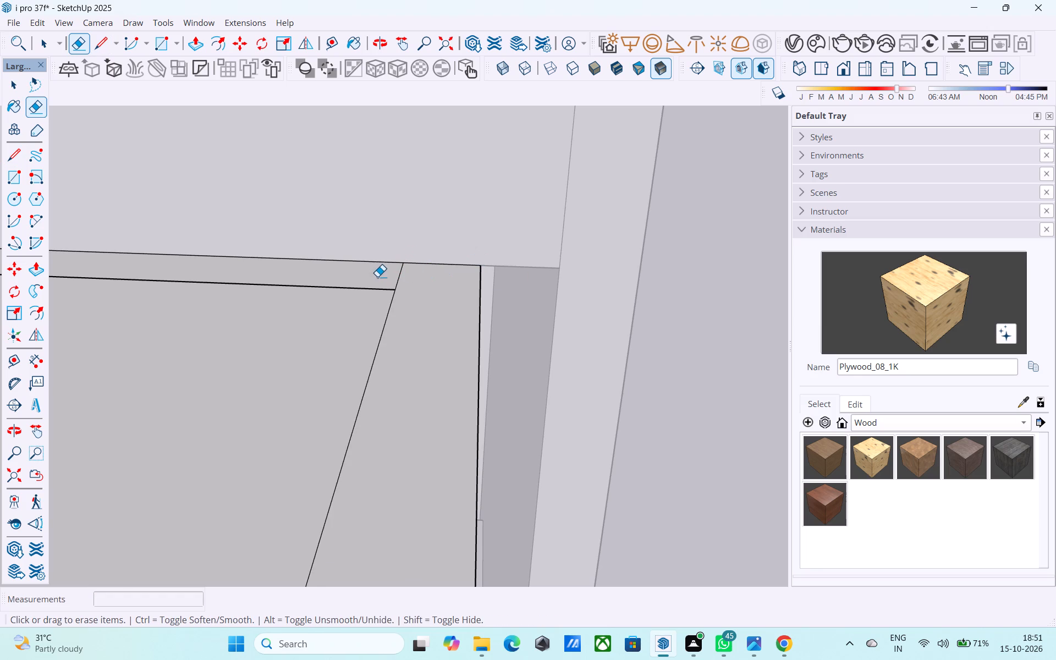
drag(377, 277, 364, 300)
scroll(392, 322, down, 15)
Push/pull the slab's border strip up 3.5' to form a parapet around the terrace.
key(space)
click(479, 336)
scroll(480, 338, down, 2)
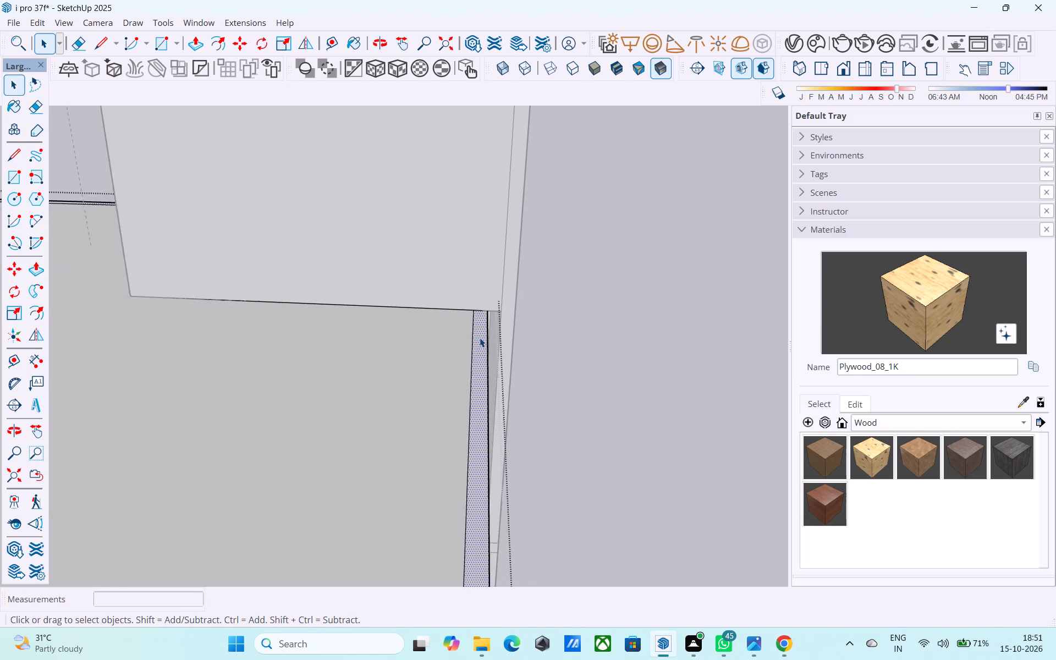
scroll(480, 338, down, 9)
key(p)
click(480, 338)
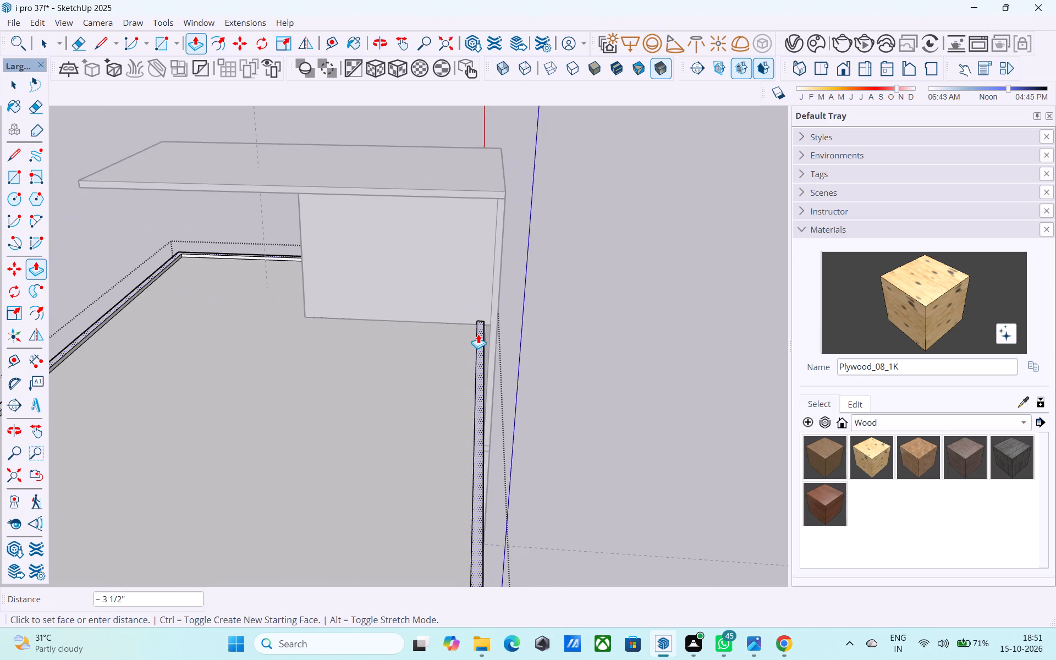
text(3.5')
key(Return)
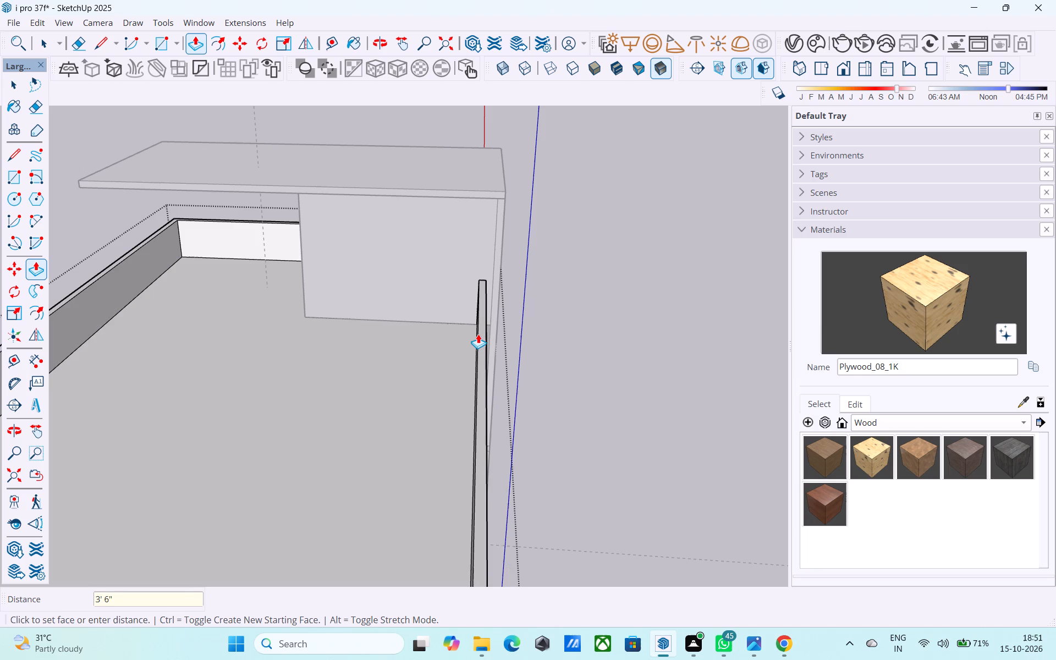
Change the parapet's extrusion height to 3'.
text(3')
key(Return)
key(space)
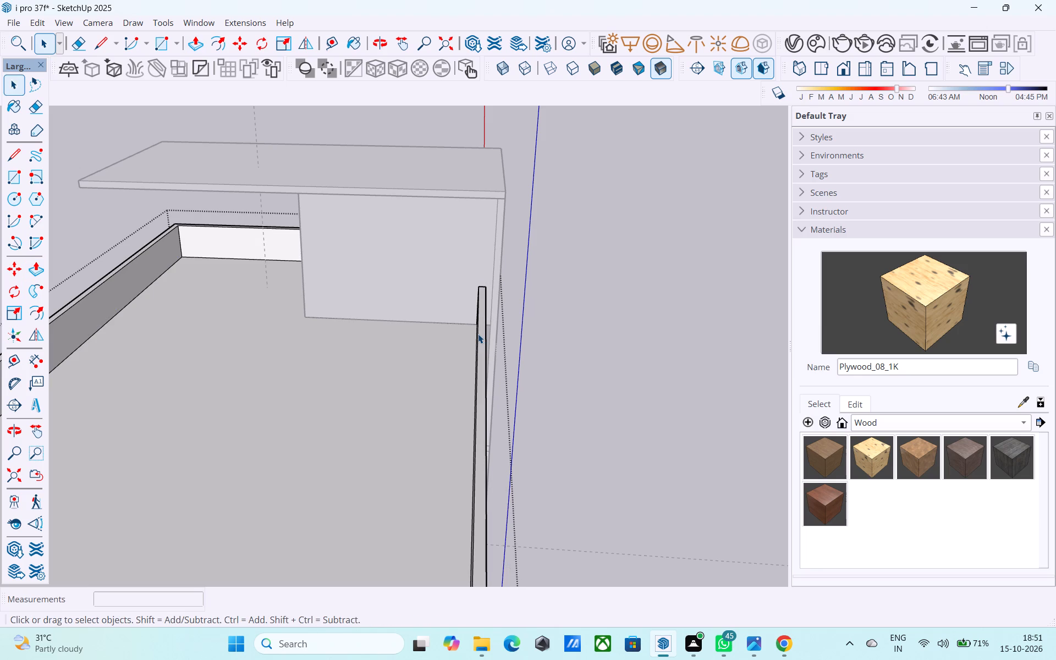
Copy the vertical end edge of the terrace's front parapet 18' along its outer face to the opposite corner.
scroll(478, 334, down, 5)
middle_drag(320, 365, 833, 289)
middle_drag(314, 304, 316, 305)
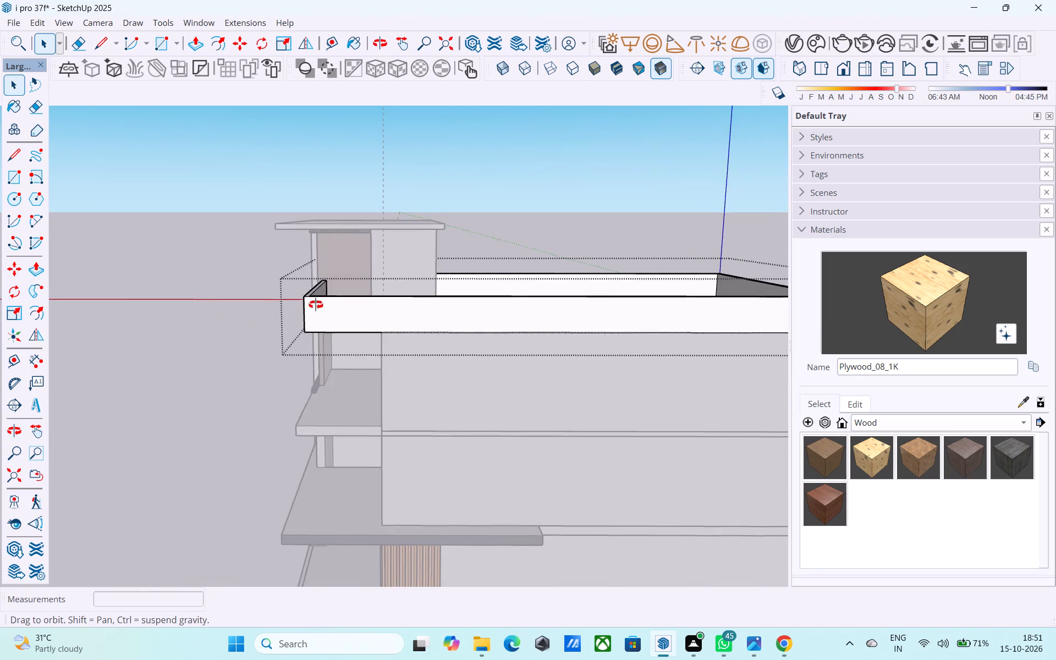
middle_drag(316, 305, 685, 299)
scroll(333, 307, up, 11)
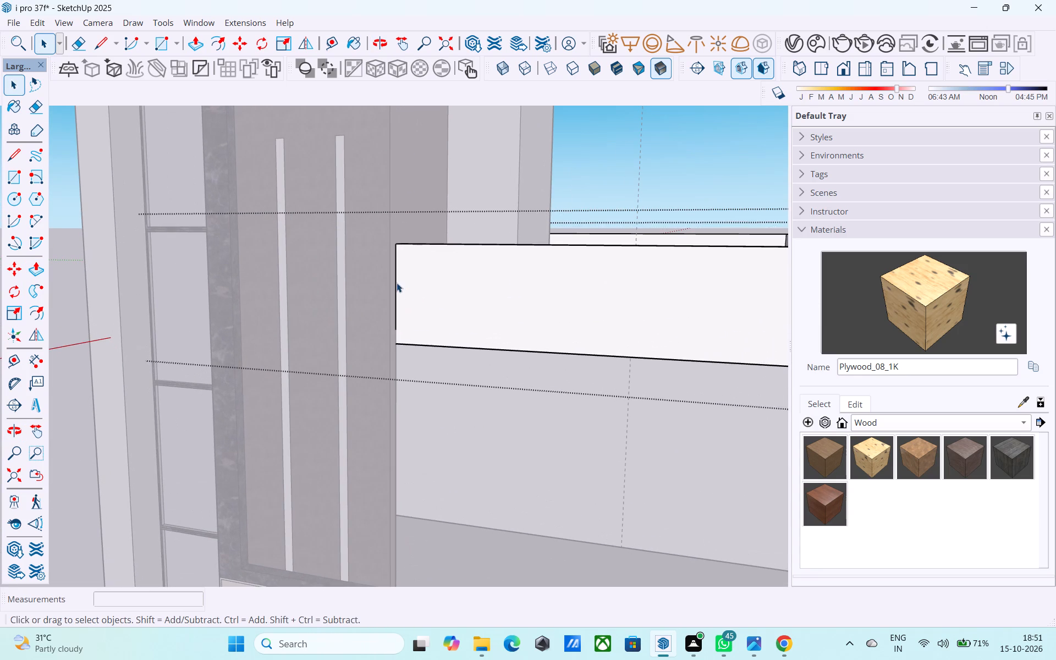
click(396, 283)
middle_drag(397, 283, 335, 289)
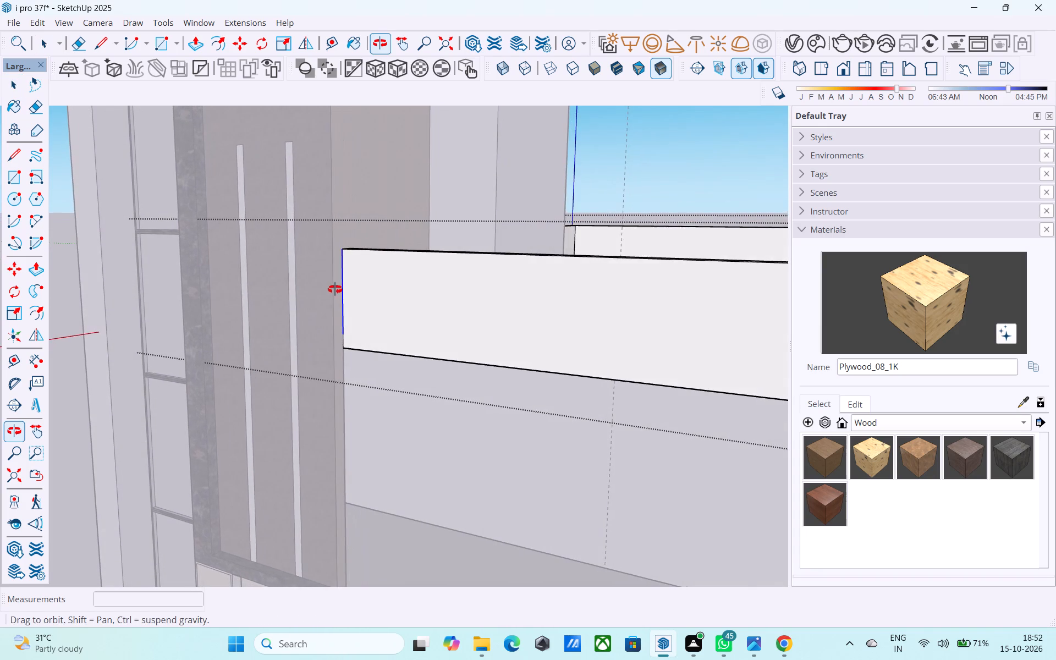
middle_drag(335, 289, 336, 291)
scroll(342, 346, up, 8)
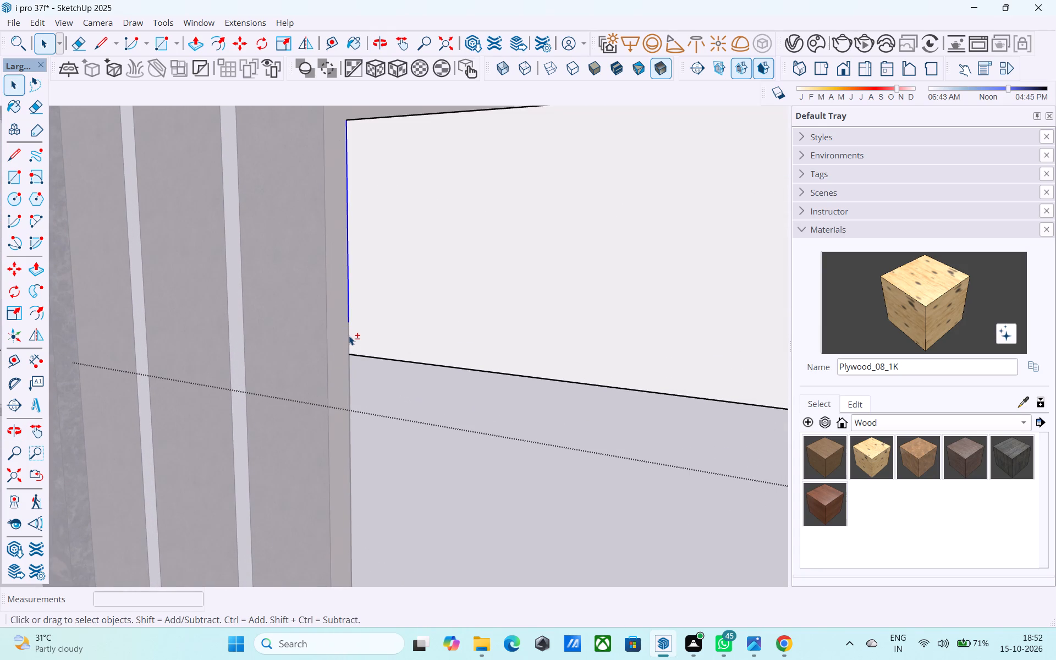
shift+click(349, 335)
key(m)
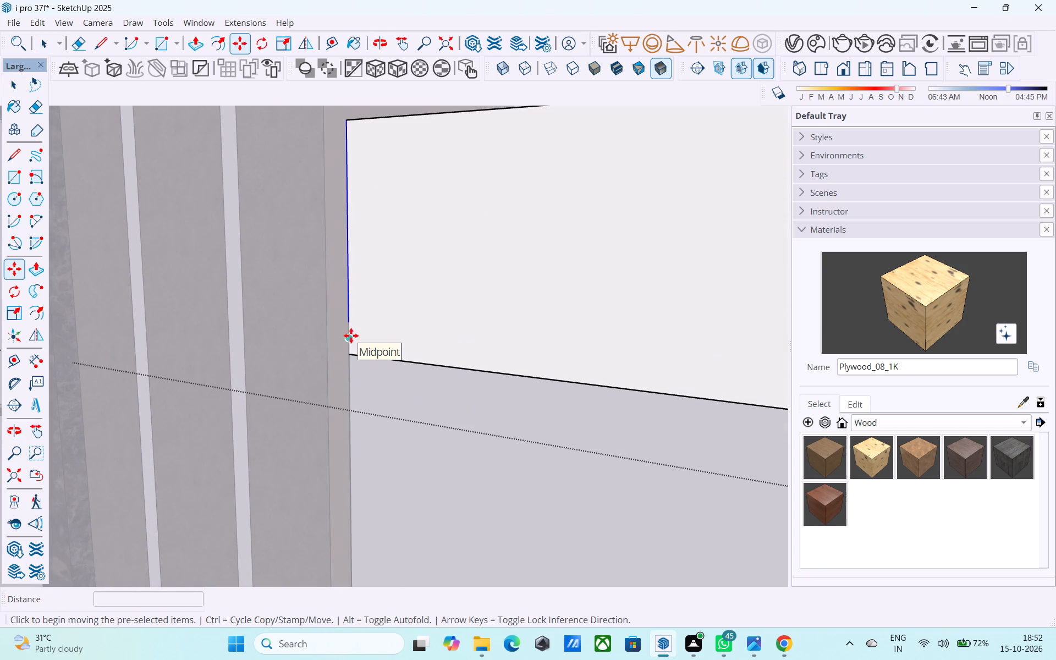
scroll(354, 302, down, 4)
scroll(354, 302, up, 1)
scroll(354, 302, down, 1)
click(349, 177)
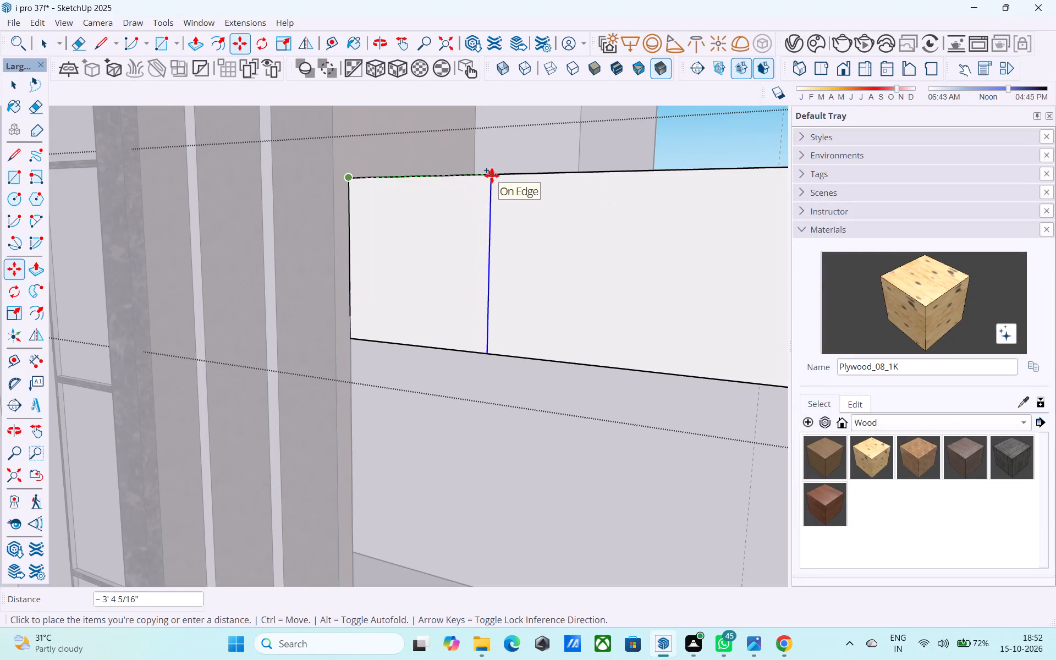
scroll(490, 175, down, 12)
shift+middle_drag(558, 221, 289, 293)
scroll(359, 296, up, 3)
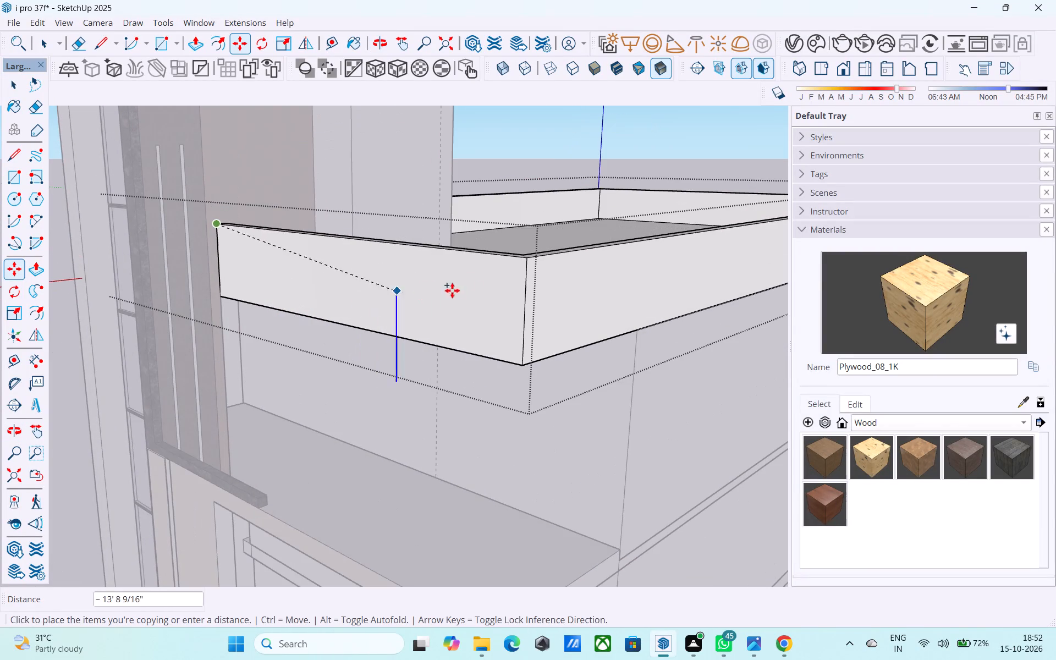
click(525, 261)
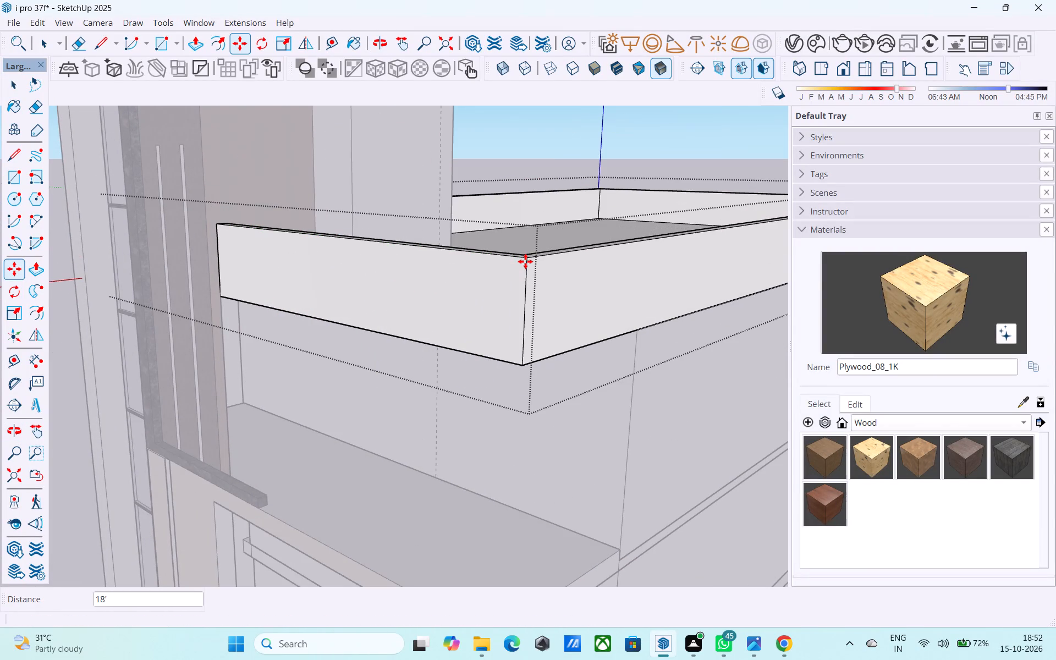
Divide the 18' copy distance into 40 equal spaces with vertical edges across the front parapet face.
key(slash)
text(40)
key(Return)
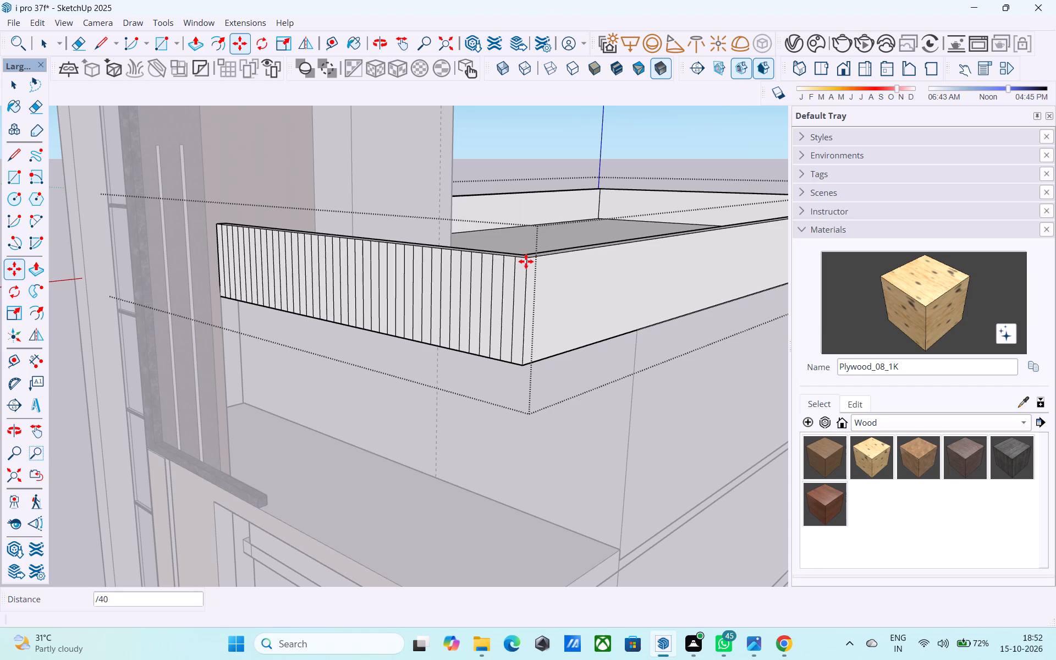
Set the copied vertical edges to divide the front parapet face into 80 equal spaces.
key(slash)
text(80)
key(Return)
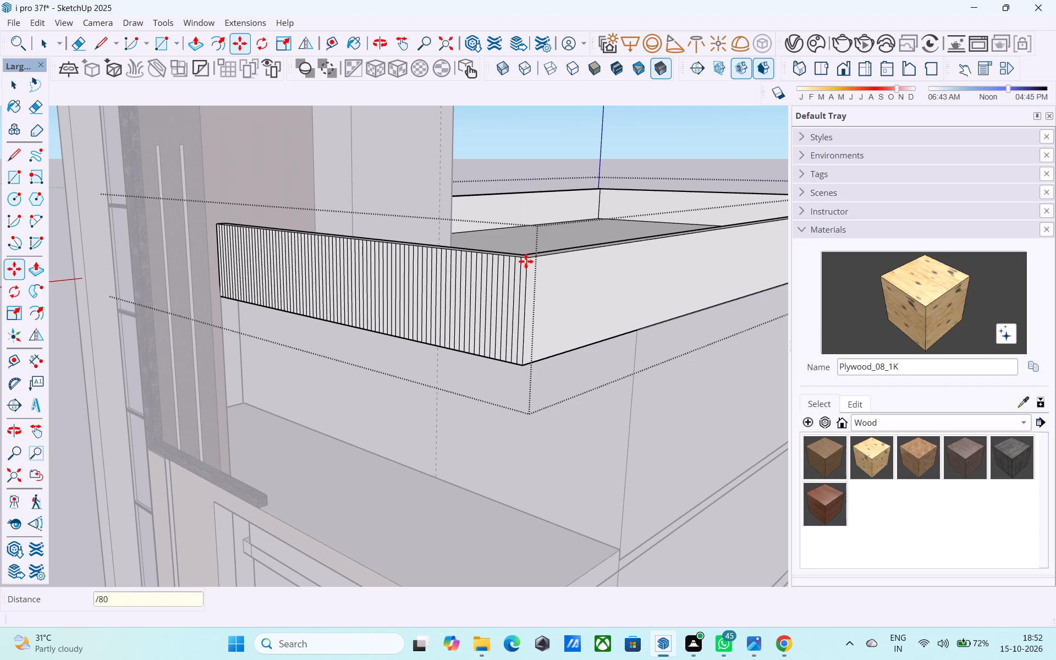
drag(526, 261, 532, 241)
key(ctrl+z)
scroll(515, 273, up, 4)
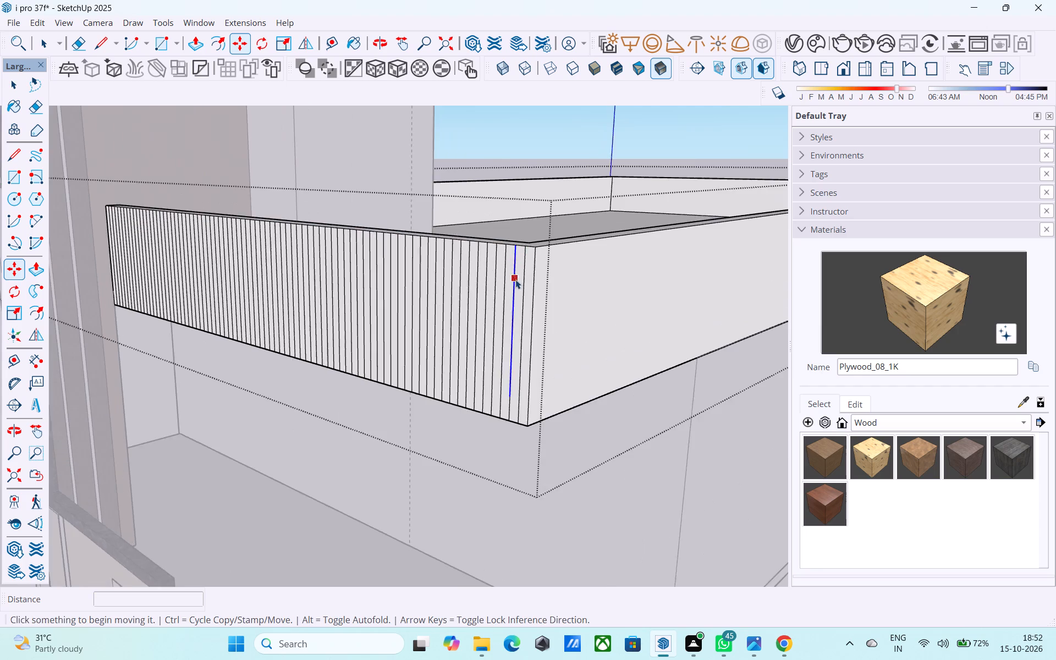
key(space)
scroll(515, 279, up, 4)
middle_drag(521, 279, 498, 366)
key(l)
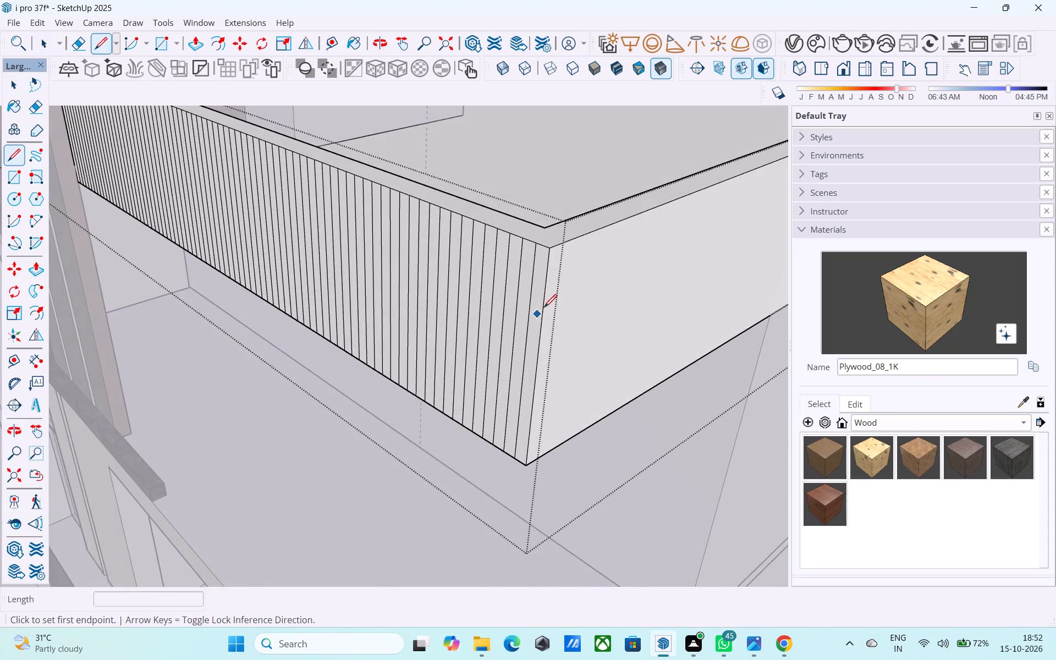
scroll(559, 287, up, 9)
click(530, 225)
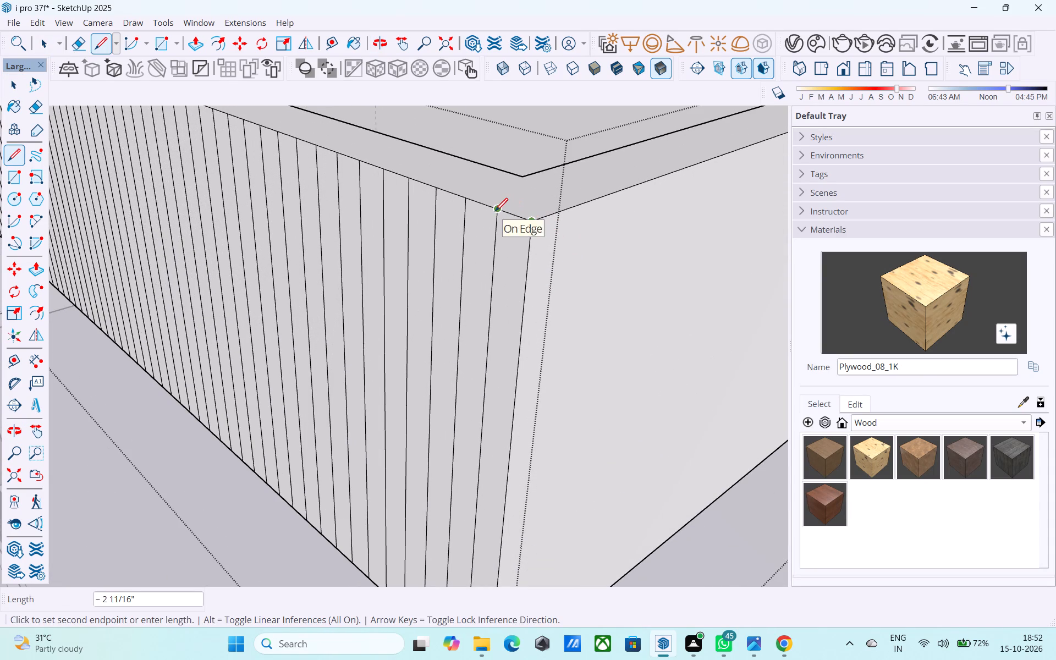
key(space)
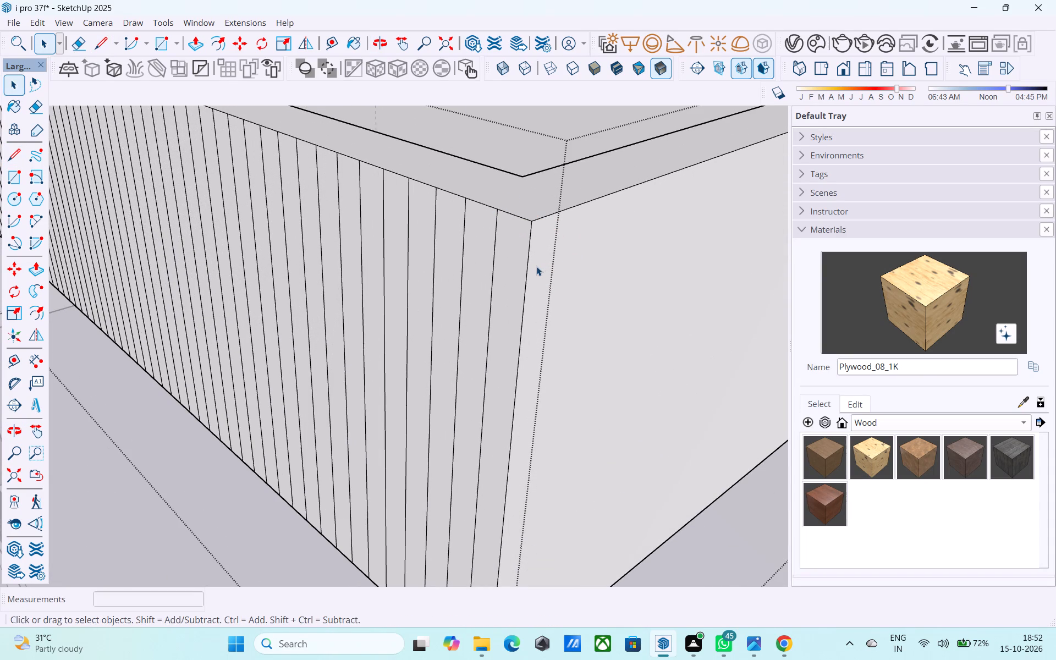
Examine the long side of the parapet and the floor slabs projecting below it from the side of the building.
scroll(536, 267, down, 4)
middle_drag(555, 320, 498, 289)
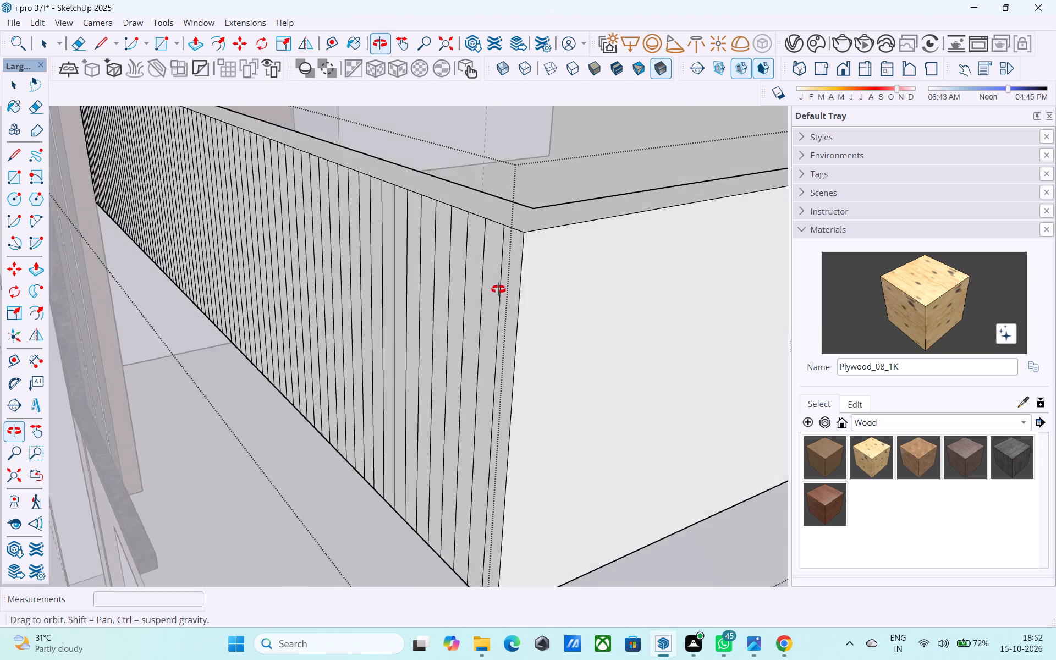
middle_drag(498, 289, 458, 281)
scroll(441, 278, down, 20)
scroll(441, 278, down, 3)
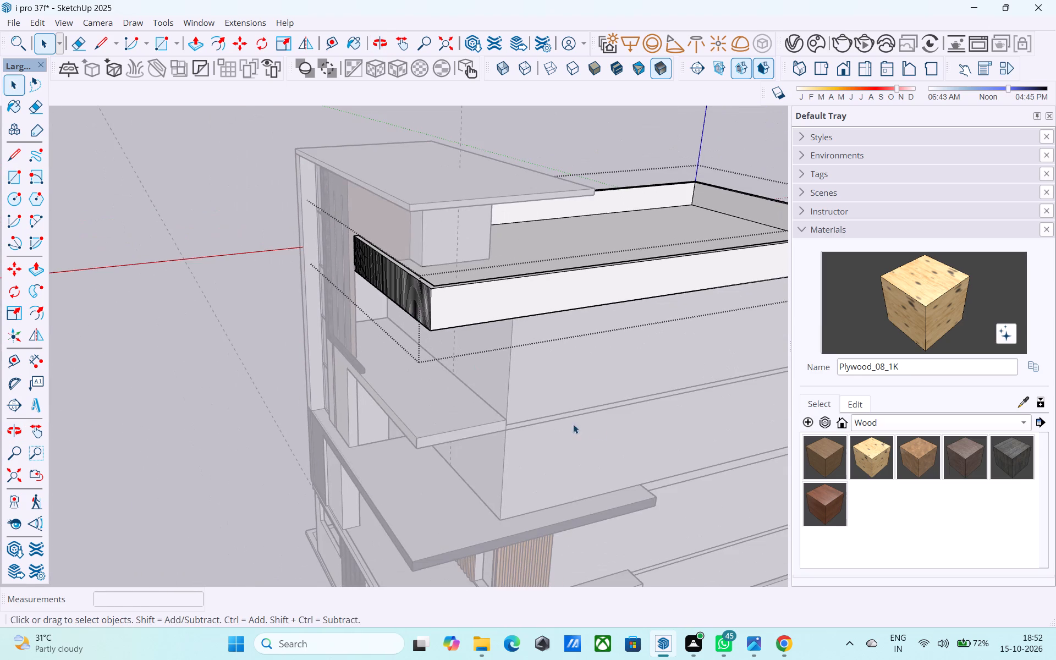
middle_drag(604, 432, 489, 363)
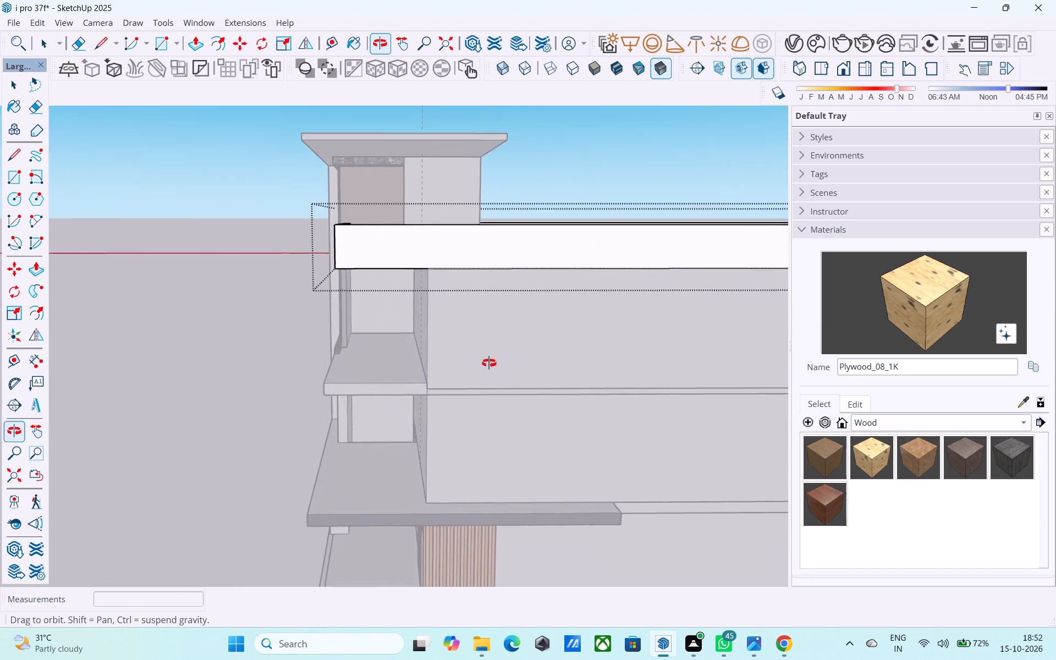
middle_drag(489, 363, 475, 358)
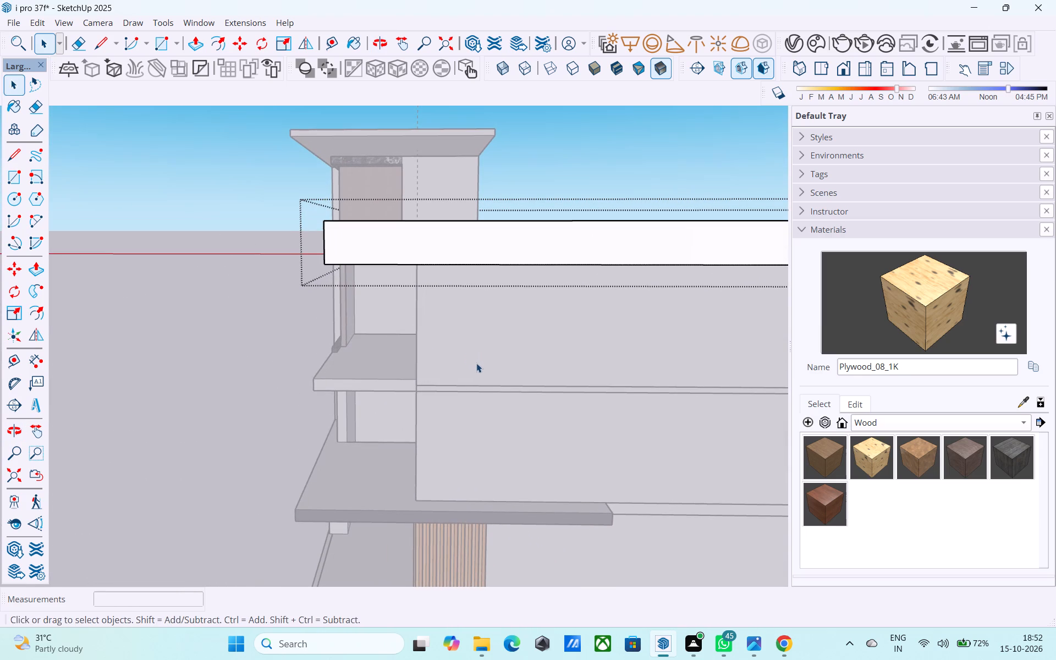
scroll(484, 360, down, 5)
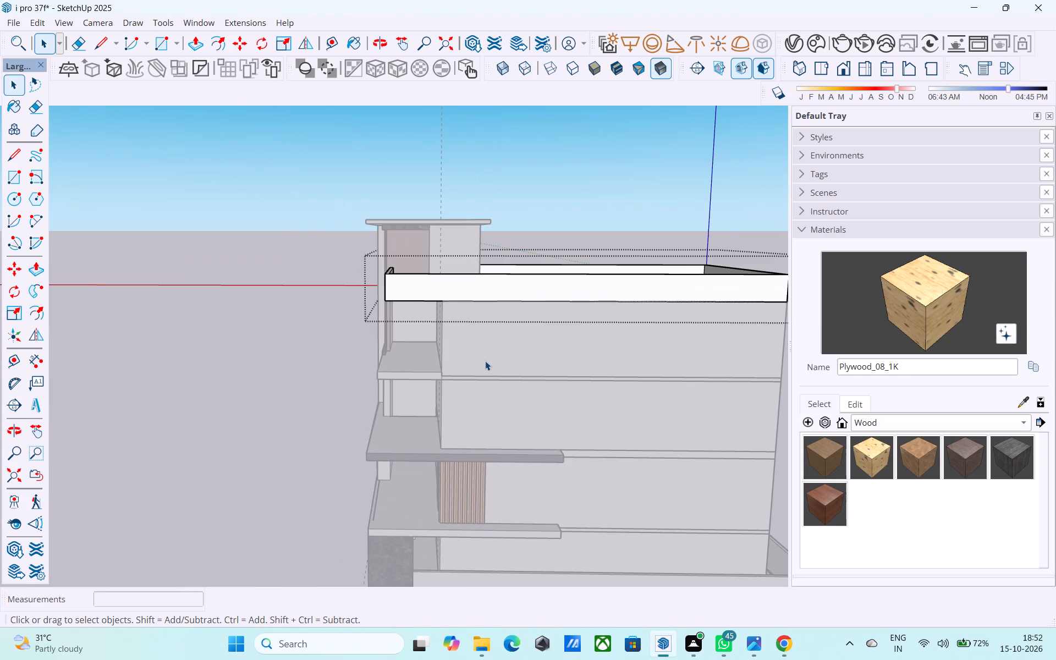
middle_drag(485, 361, 458, 353)
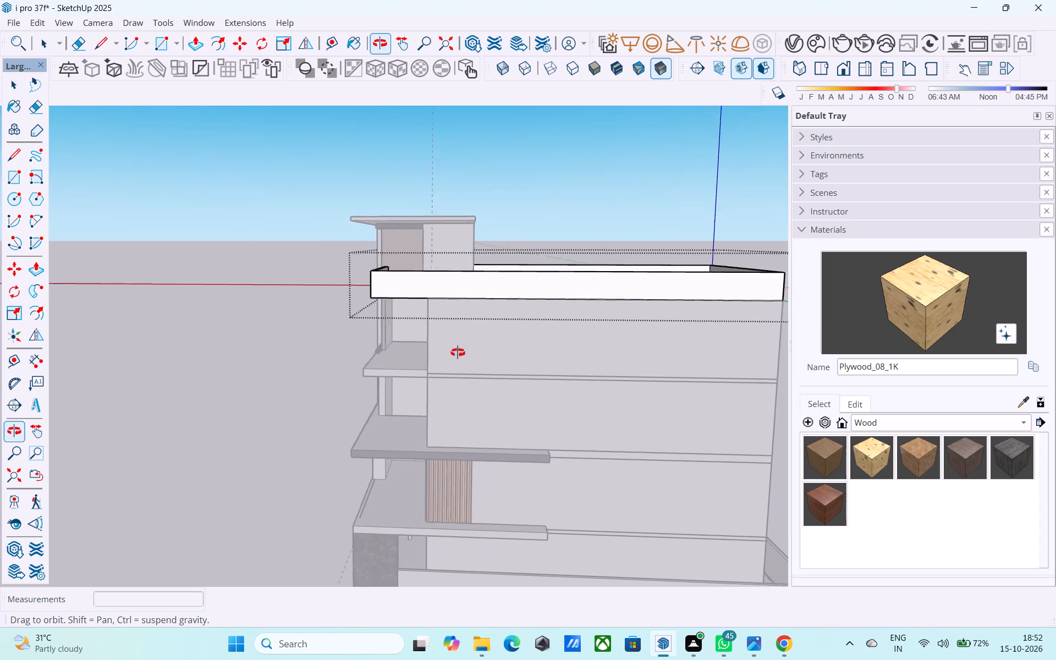
middle_drag(458, 353, 449, 342)
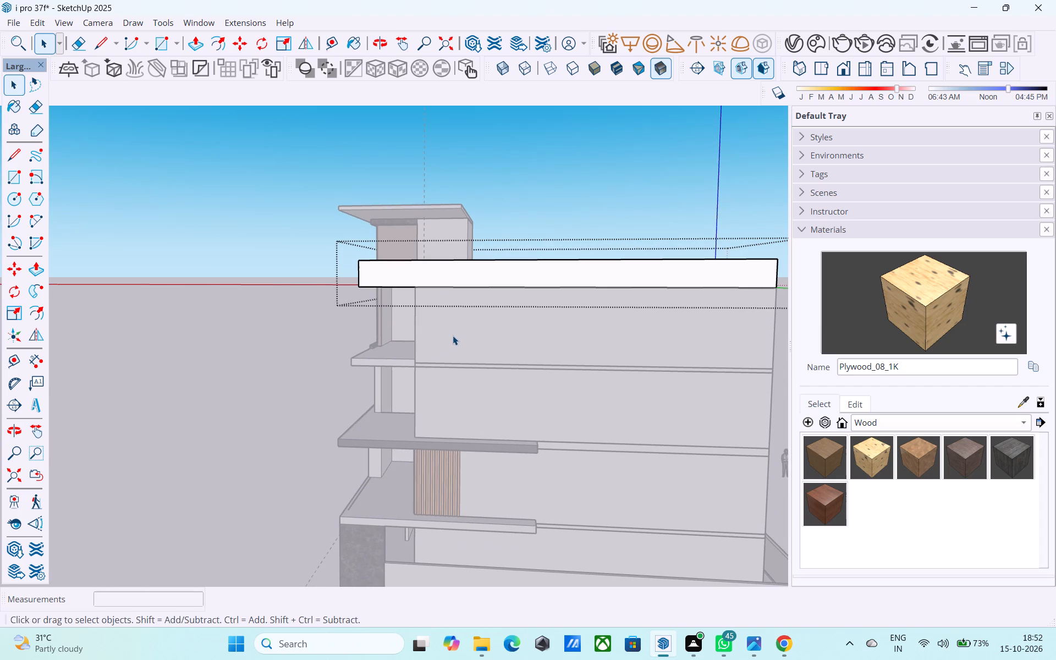
middle_drag(452, 335, 406, 331)
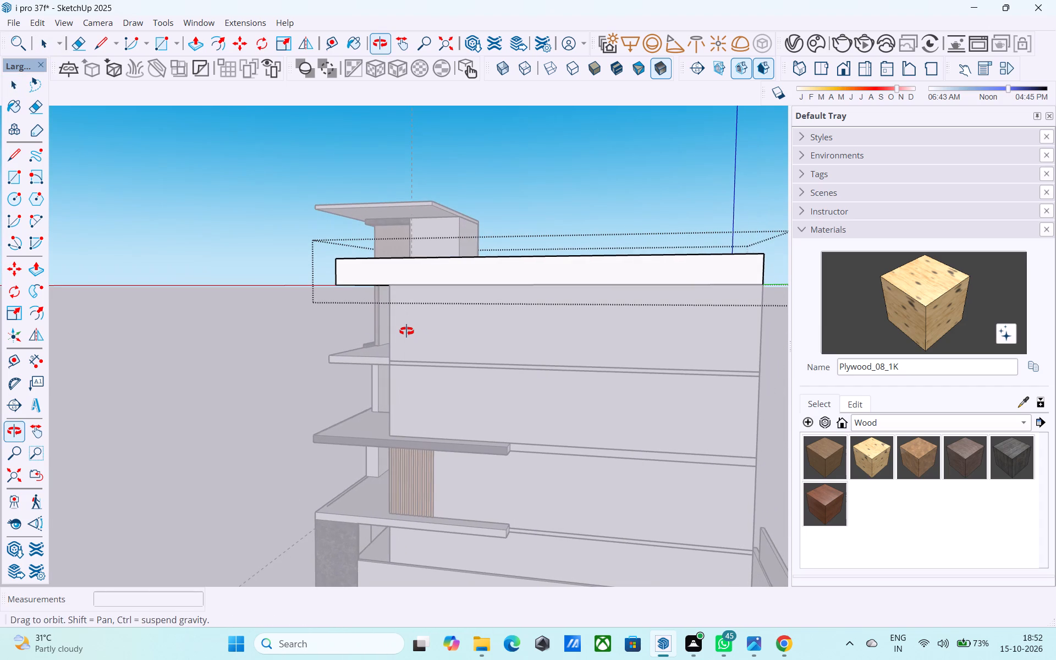
middle_drag(406, 331, 384, 326)
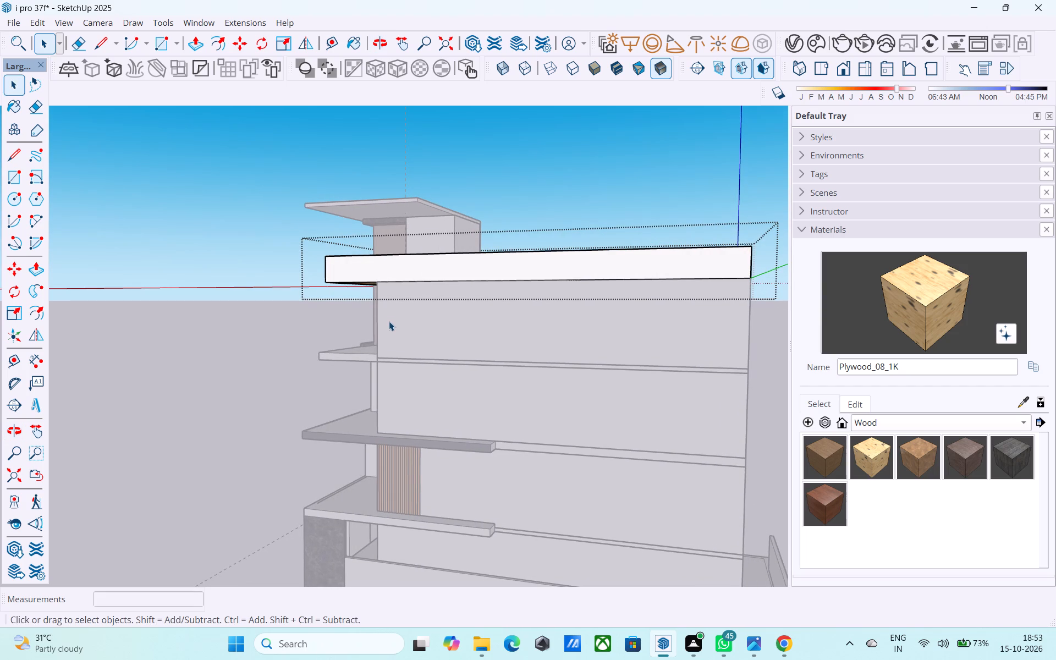
scroll(395, 318, down, 4)
middle_drag(395, 318, 439, 312)
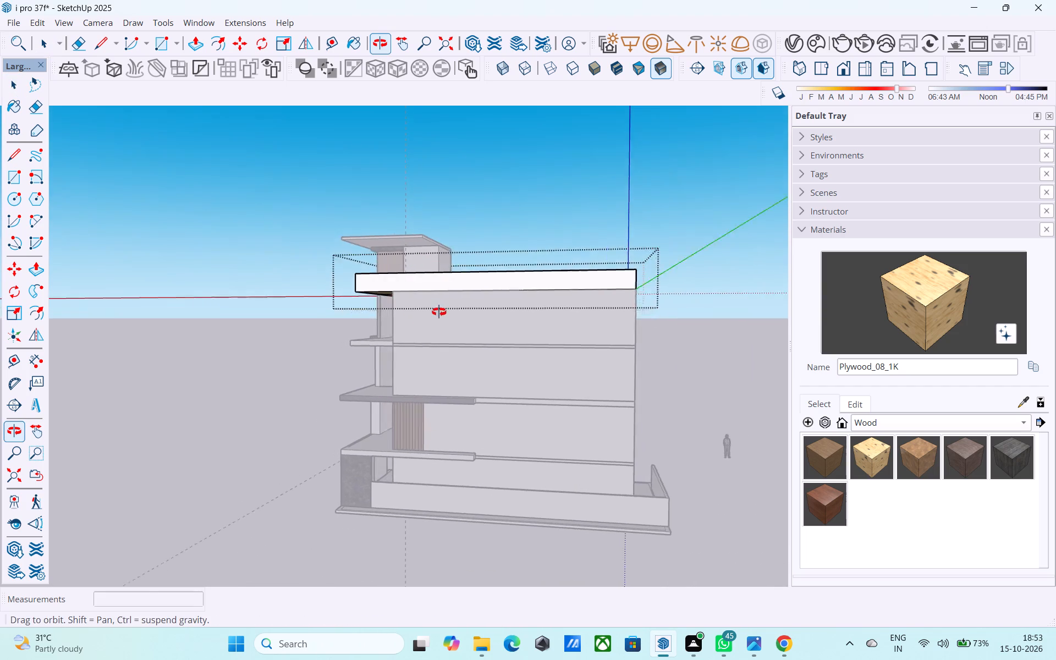
middle_drag(439, 312, 435, 290)
scroll(435, 290, up, 4)
scroll(435, 290, down, 4)
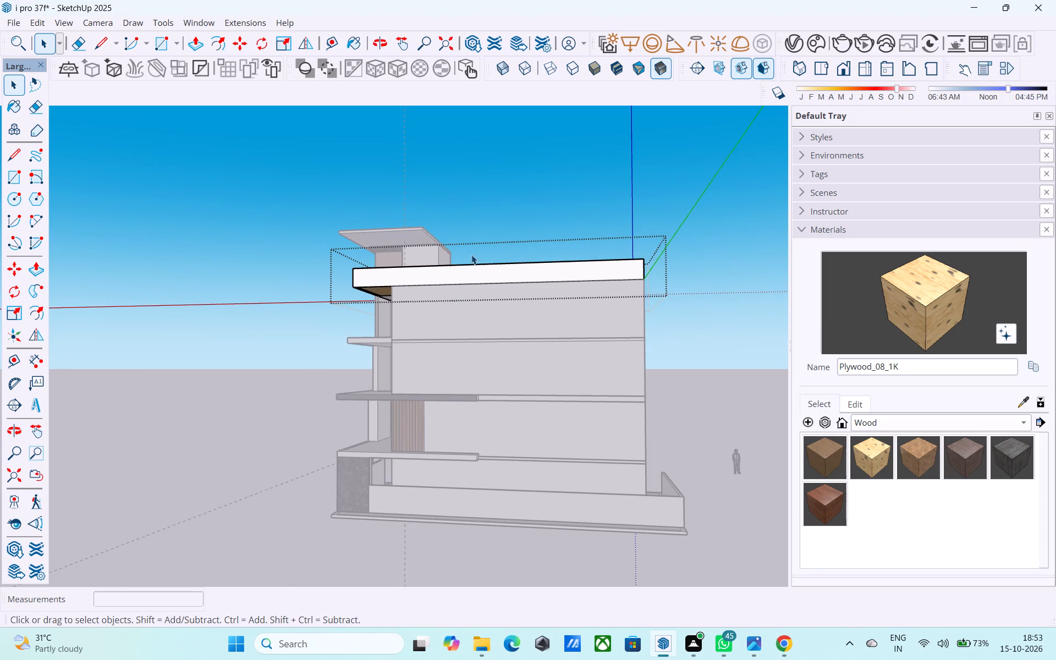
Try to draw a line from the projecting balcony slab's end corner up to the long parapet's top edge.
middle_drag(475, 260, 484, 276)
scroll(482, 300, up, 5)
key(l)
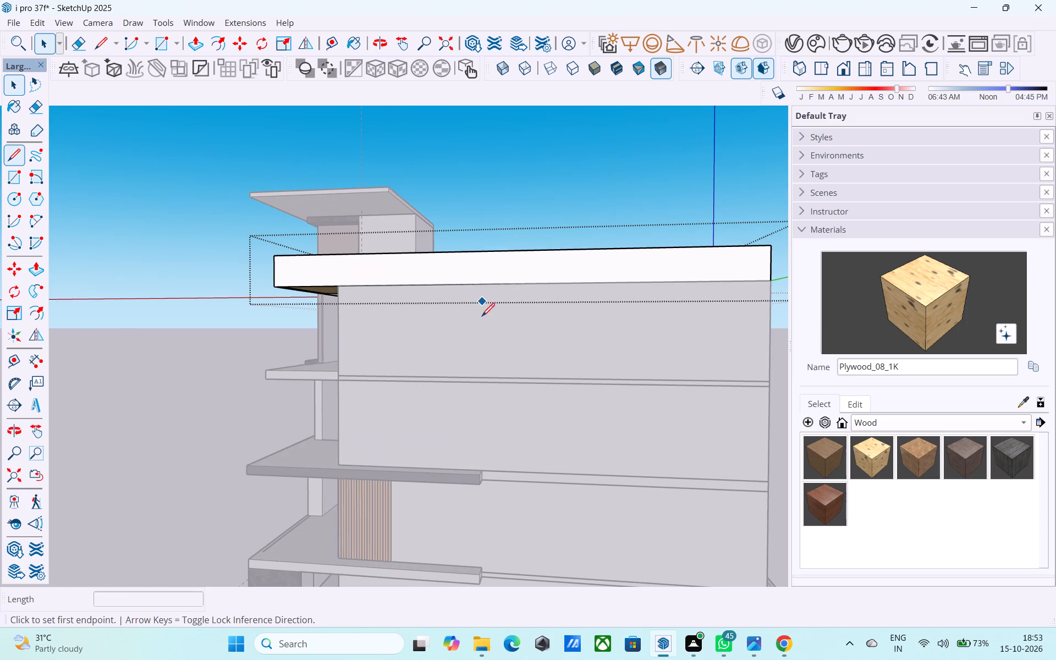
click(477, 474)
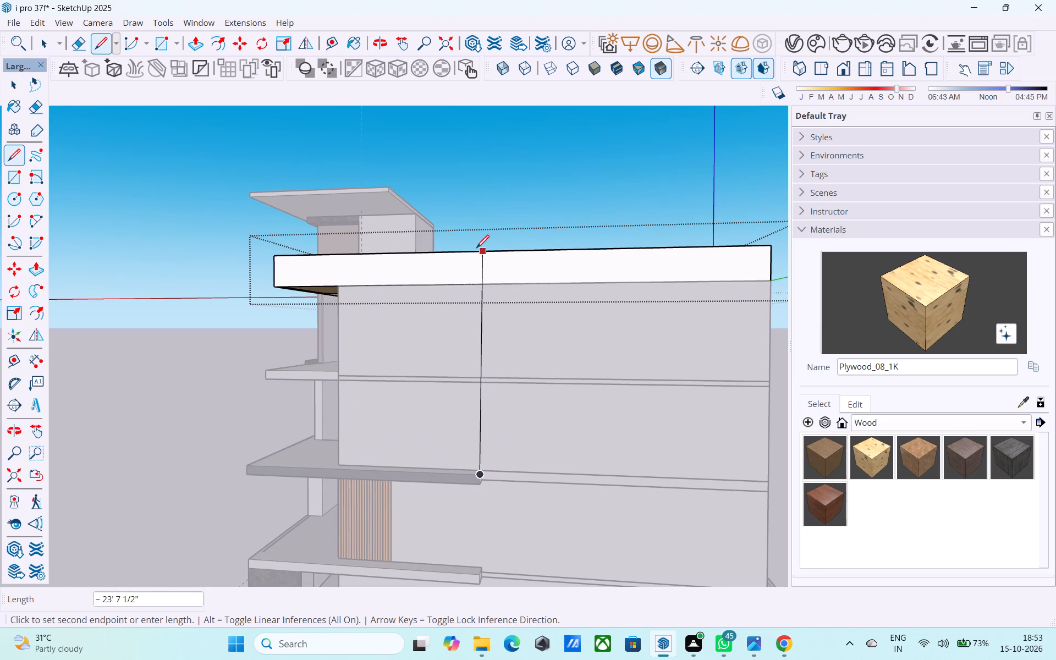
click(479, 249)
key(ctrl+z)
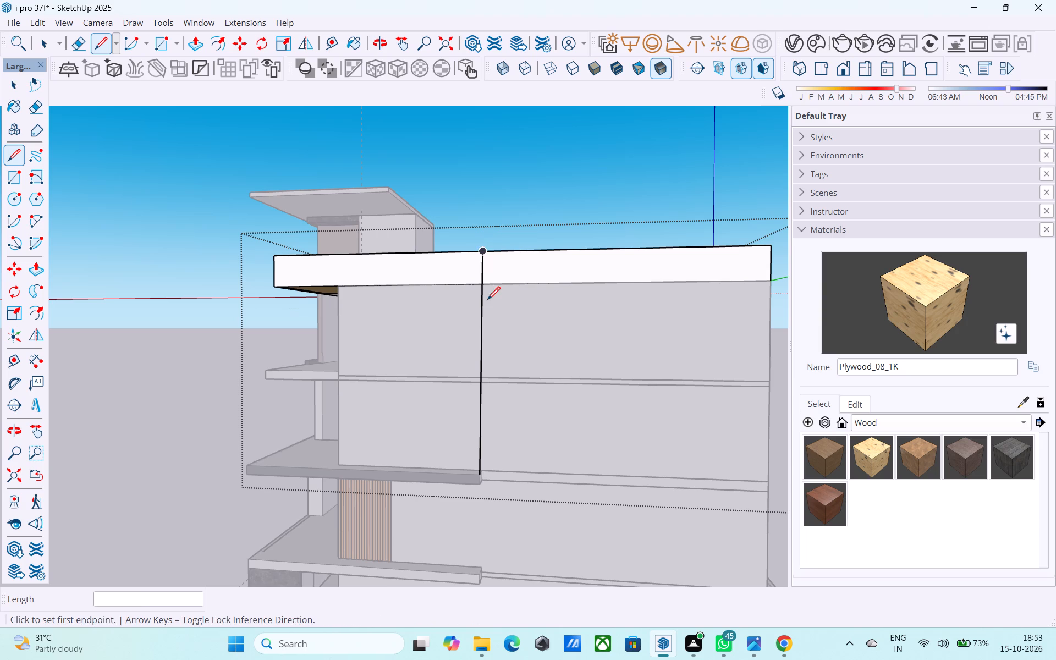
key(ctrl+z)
Draw a guide line from the projecting slab's end corner up above the long parapet, then across over its top.
middle_drag(490, 363, 453, 473)
click(448, 527)
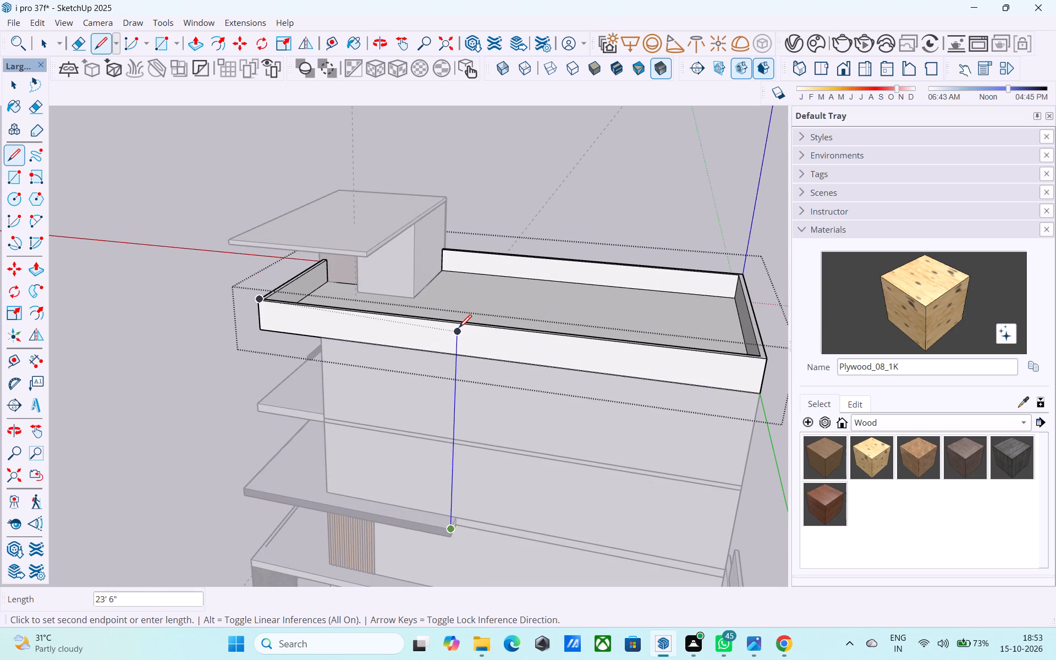
scroll(459, 329, up, 6)
middle_drag(459, 329, 233, 395)
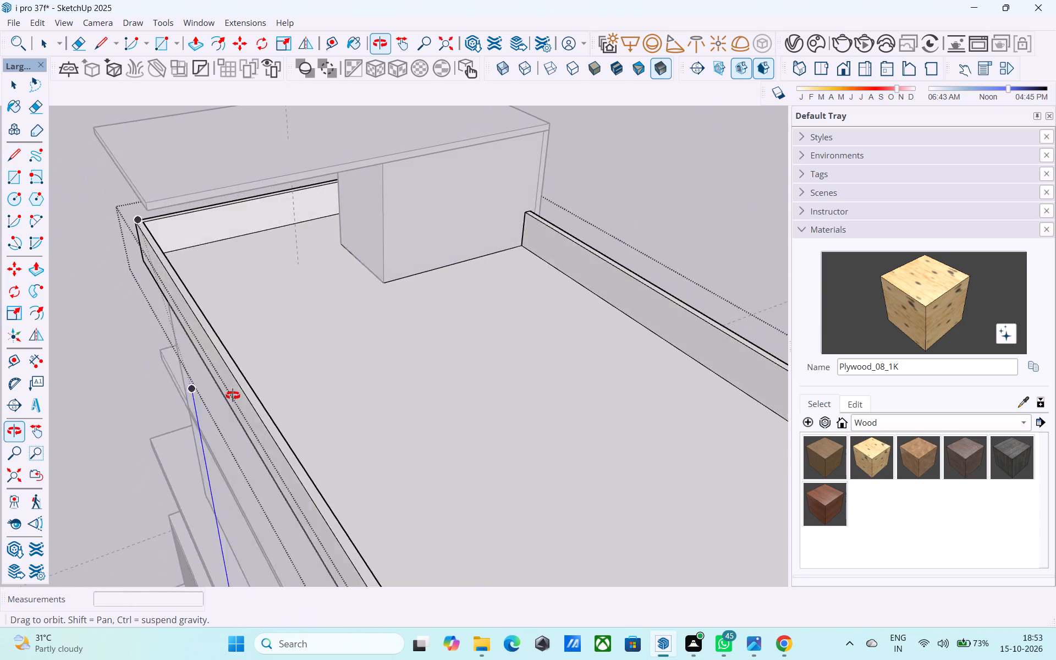
middle_drag(233, 395, 195, 389)
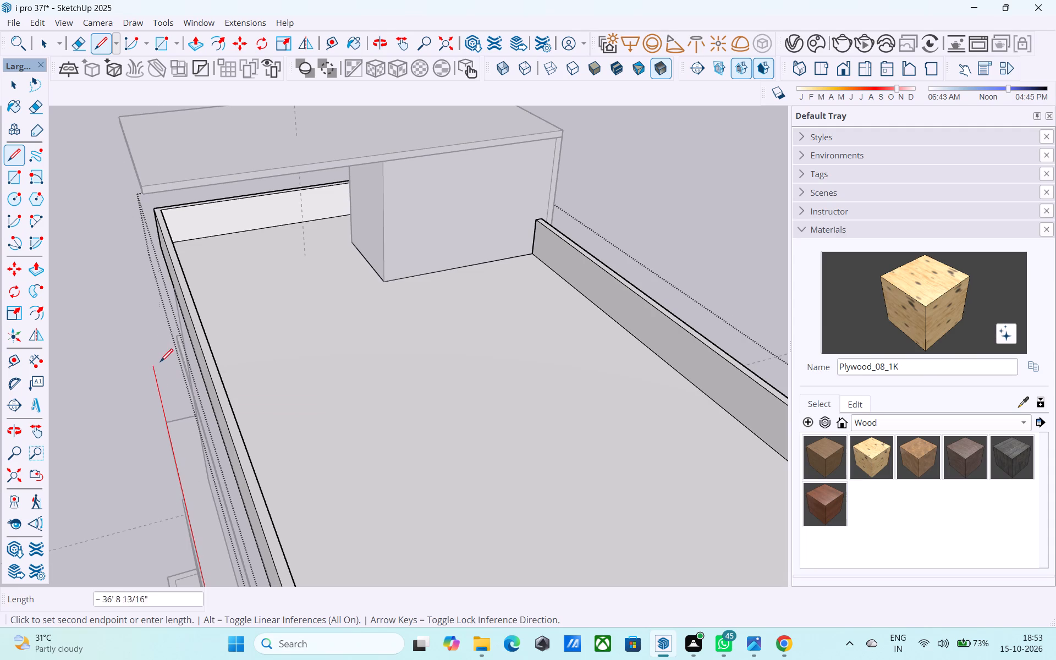
click(163, 358)
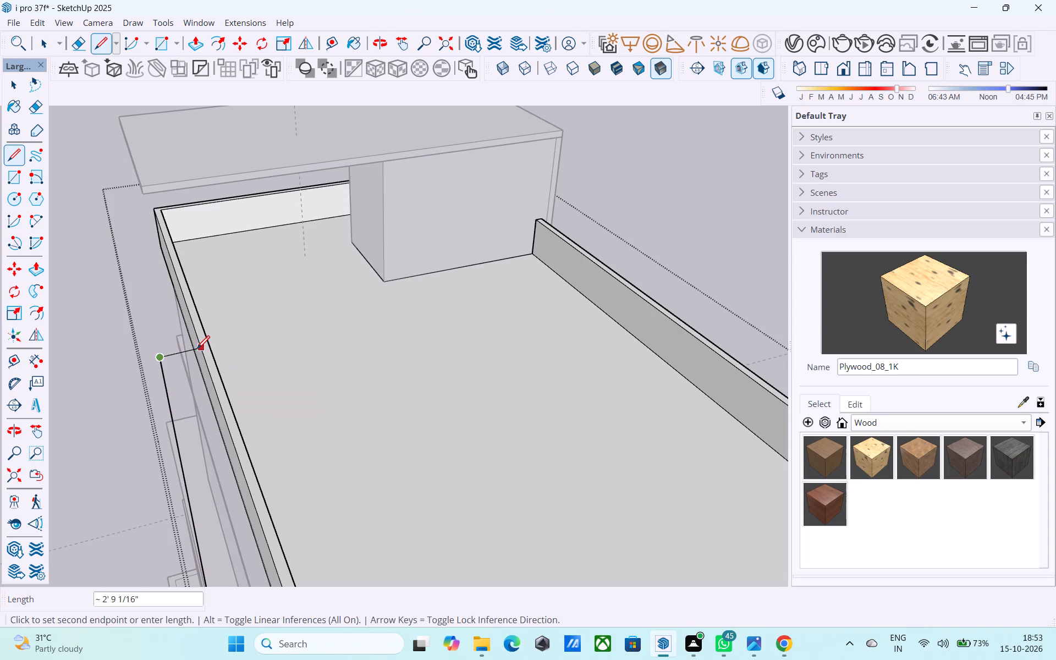
click(202, 354)
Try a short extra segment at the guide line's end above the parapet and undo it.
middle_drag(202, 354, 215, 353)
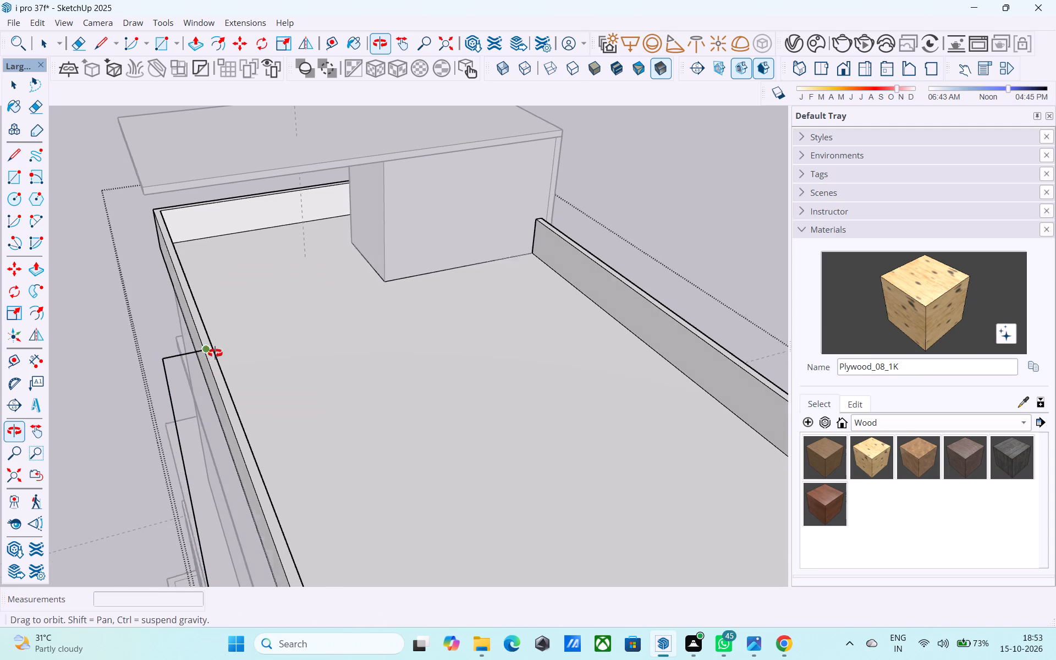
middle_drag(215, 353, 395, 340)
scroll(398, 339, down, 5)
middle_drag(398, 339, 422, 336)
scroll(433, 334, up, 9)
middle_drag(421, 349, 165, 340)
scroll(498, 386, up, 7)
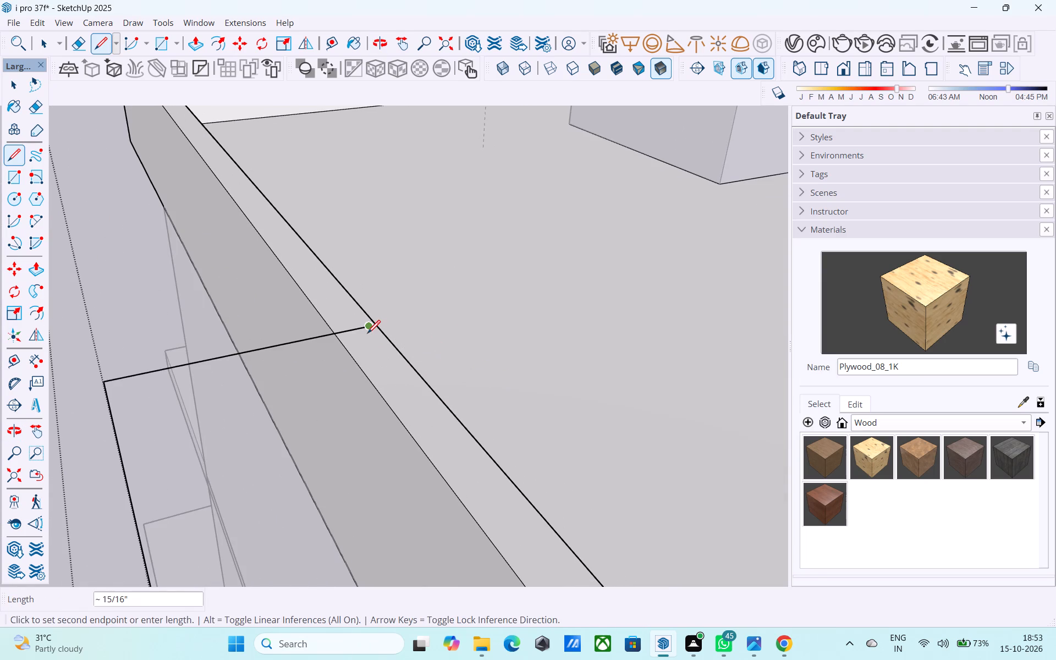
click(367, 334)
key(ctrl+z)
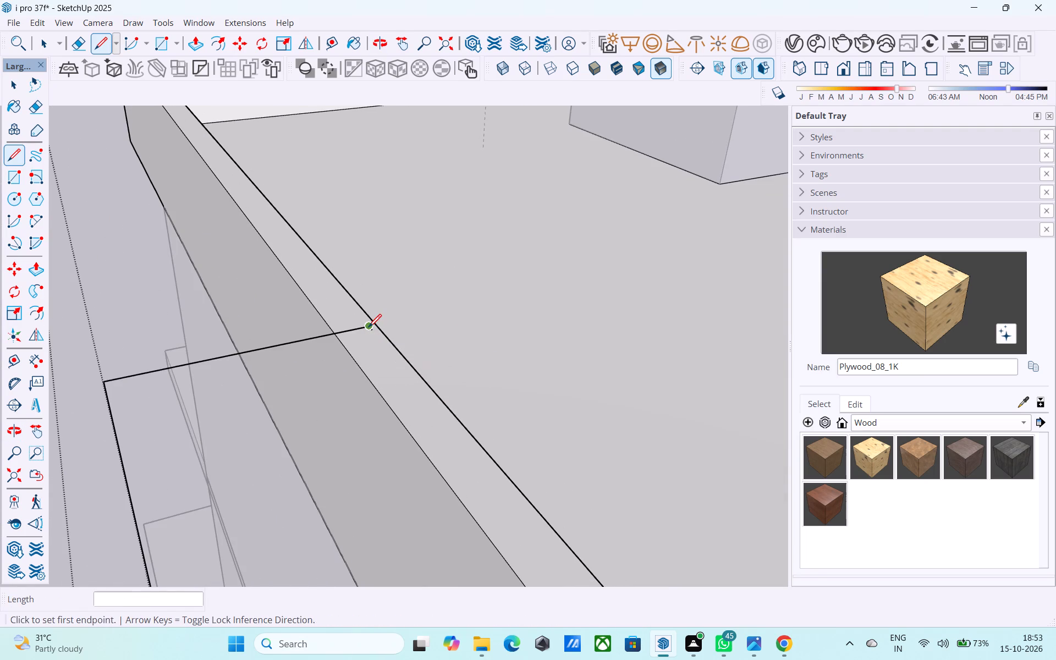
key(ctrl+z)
Continue the guide line down to the long parapet's outer top edge and draw a 3' 6" vertical edge down its outer face.
click(367, 327)
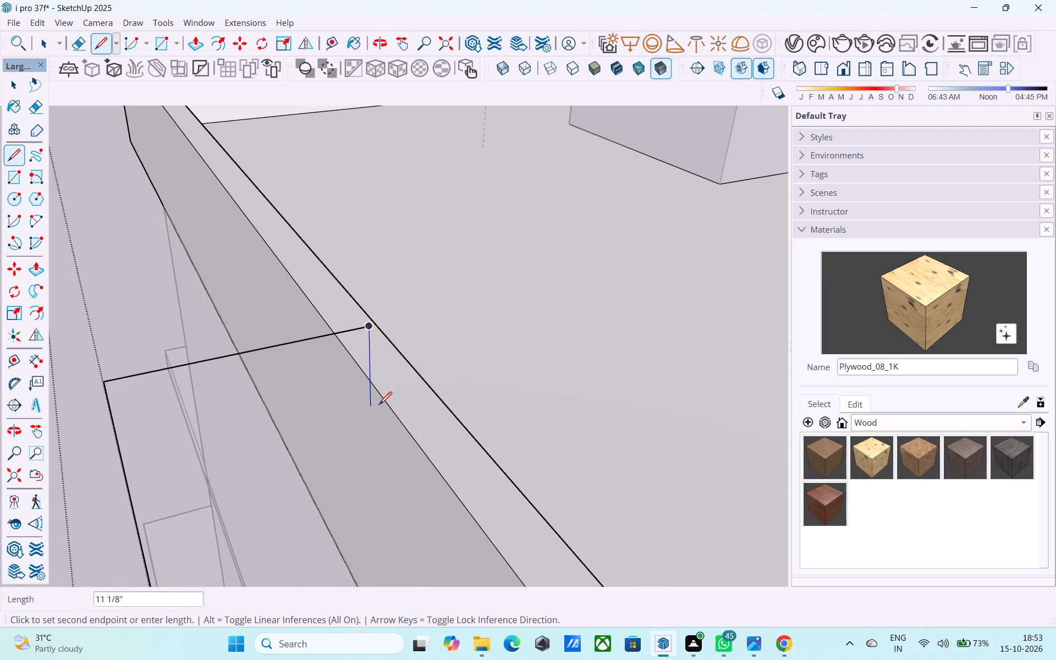
click(370, 387)
middle_drag(370, 387, 899, 342)
scroll(424, 404, up, 1)
click(401, 383)
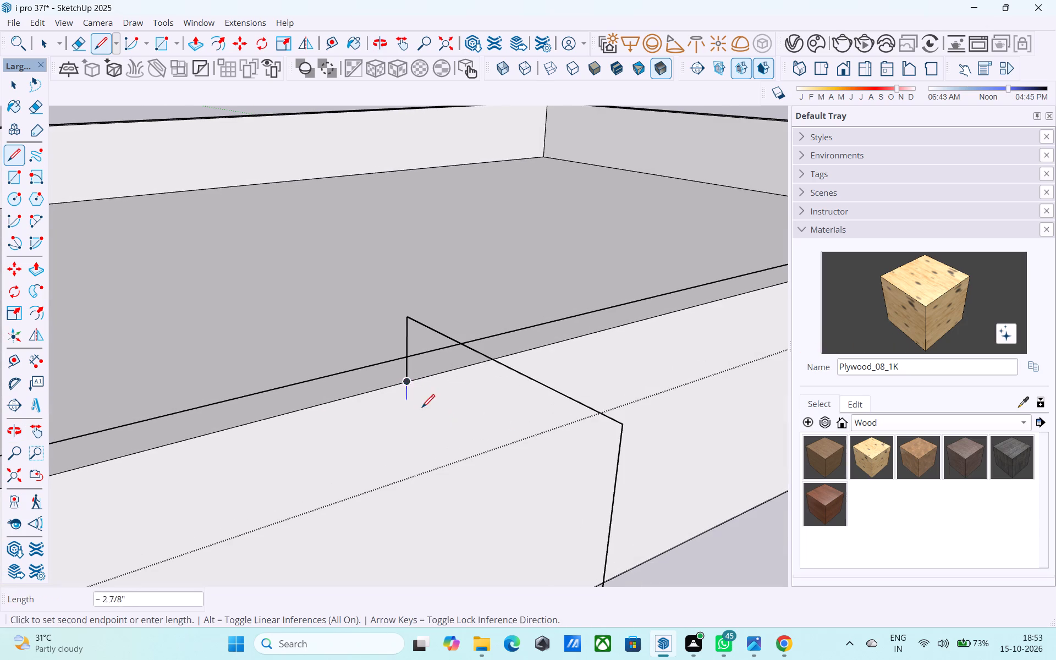
shift+middle_drag(433, 482, 459, 320)
scroll(458, 317, down, 5)
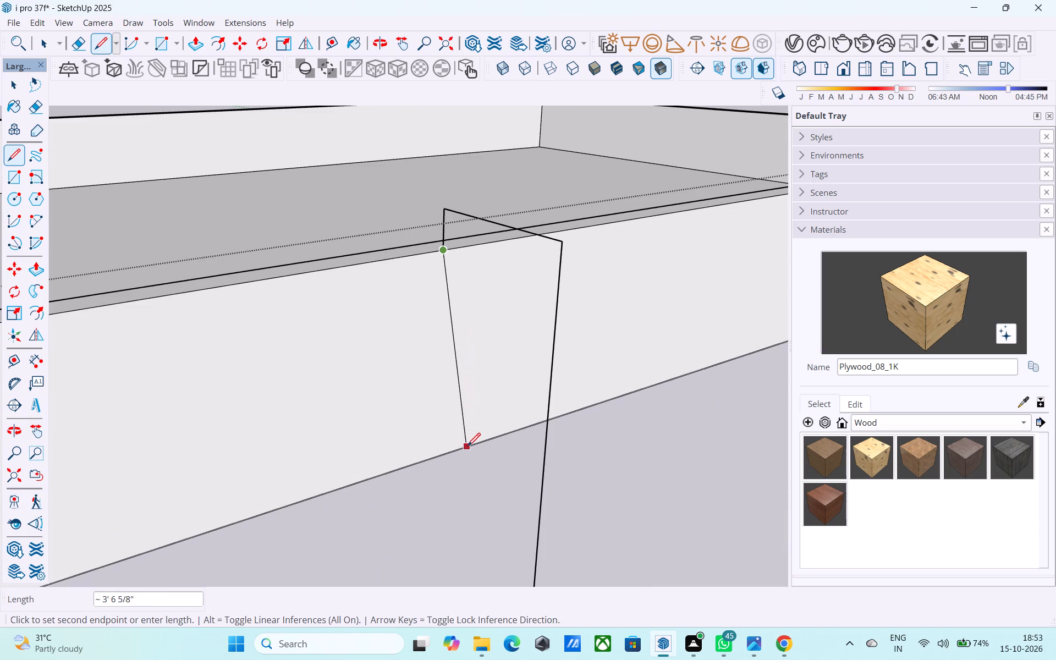
middle_drag(461, 449, 150, 436)
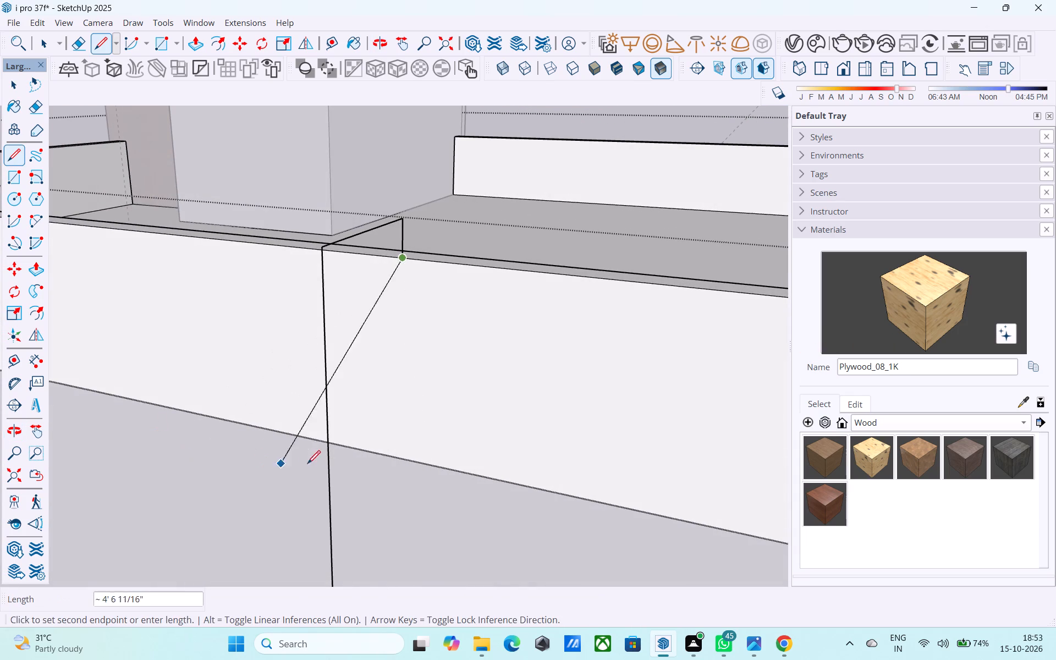
click(397, 458)
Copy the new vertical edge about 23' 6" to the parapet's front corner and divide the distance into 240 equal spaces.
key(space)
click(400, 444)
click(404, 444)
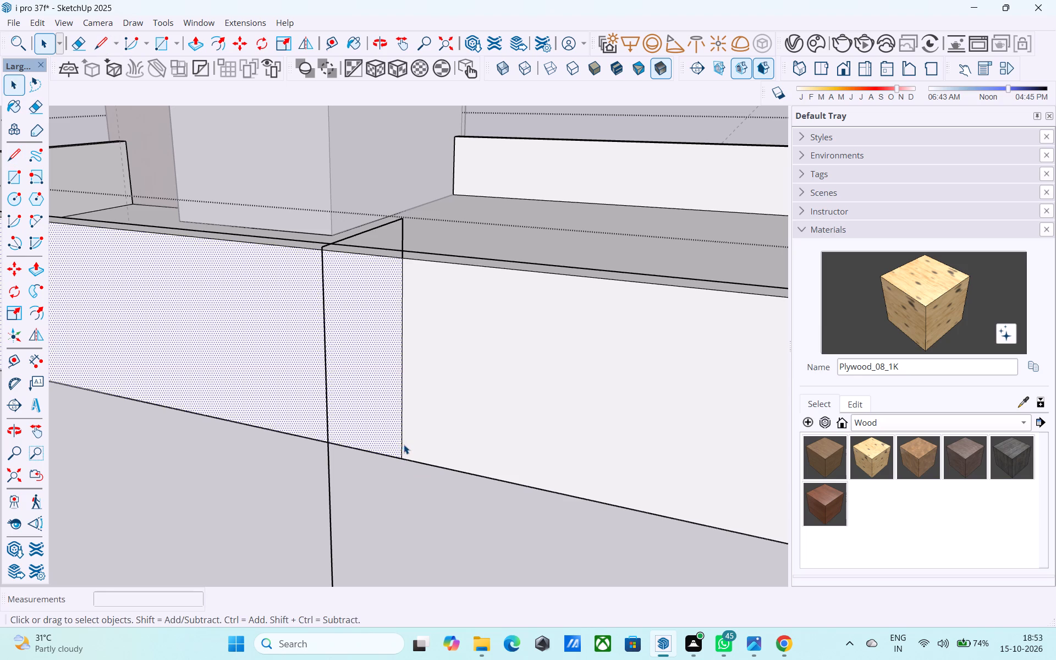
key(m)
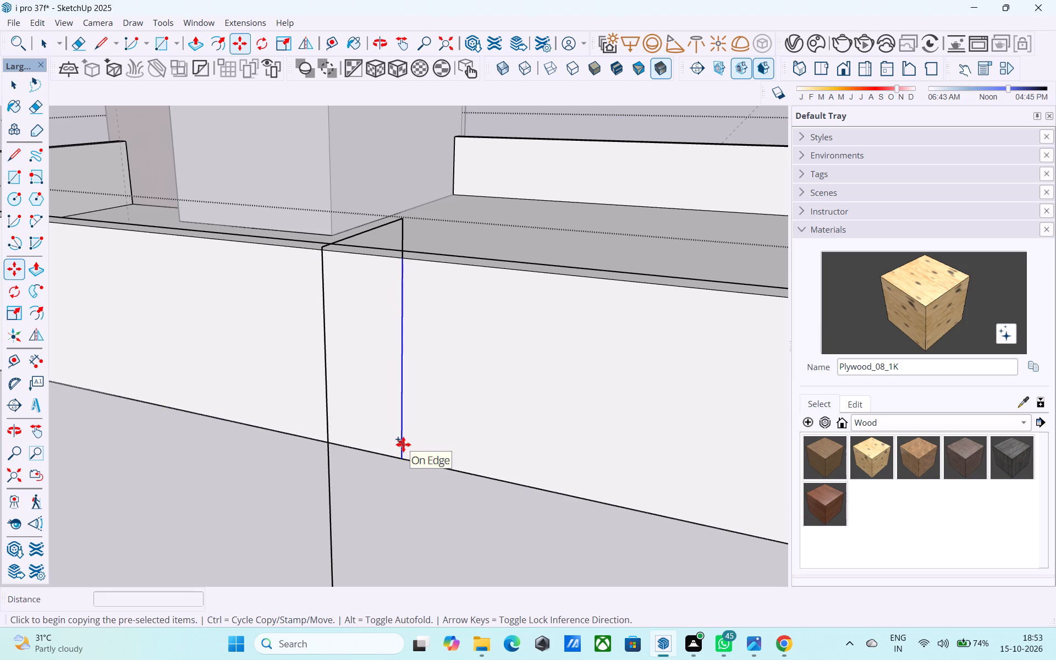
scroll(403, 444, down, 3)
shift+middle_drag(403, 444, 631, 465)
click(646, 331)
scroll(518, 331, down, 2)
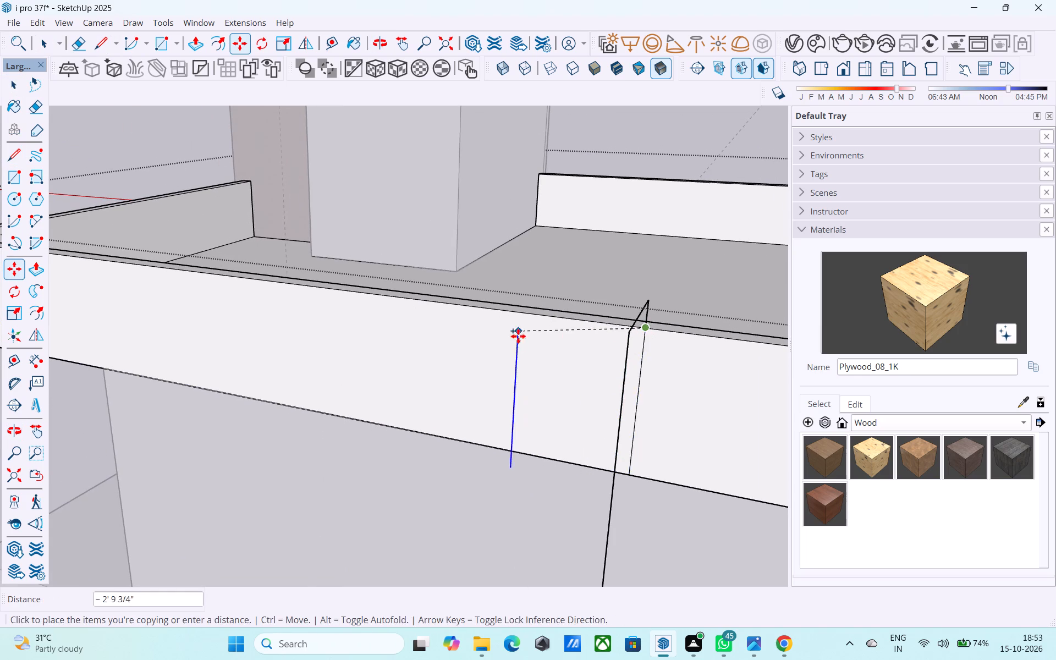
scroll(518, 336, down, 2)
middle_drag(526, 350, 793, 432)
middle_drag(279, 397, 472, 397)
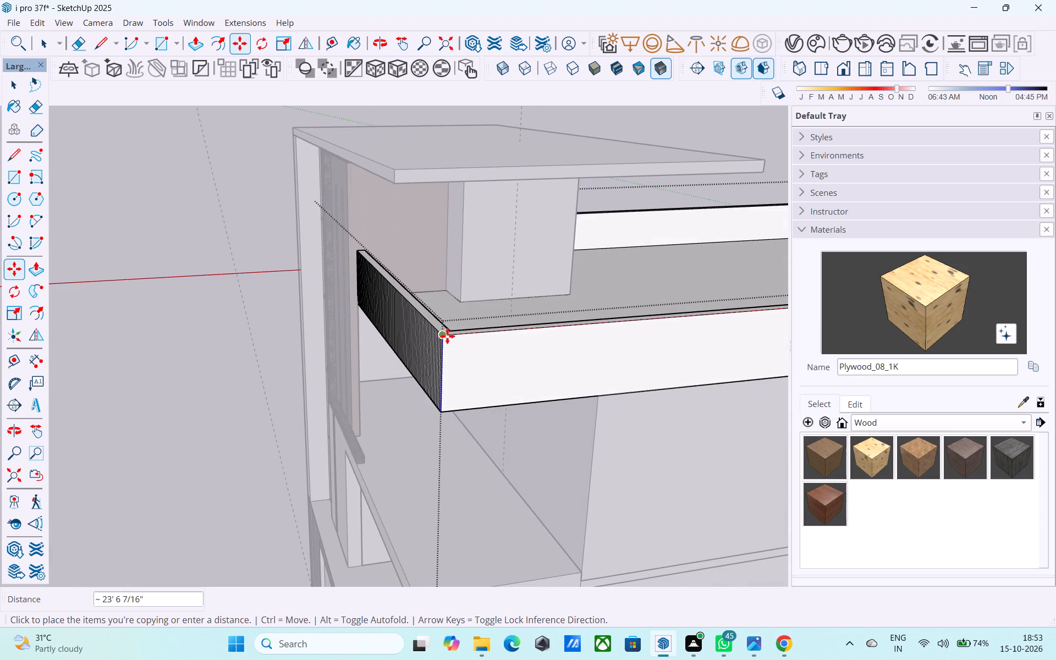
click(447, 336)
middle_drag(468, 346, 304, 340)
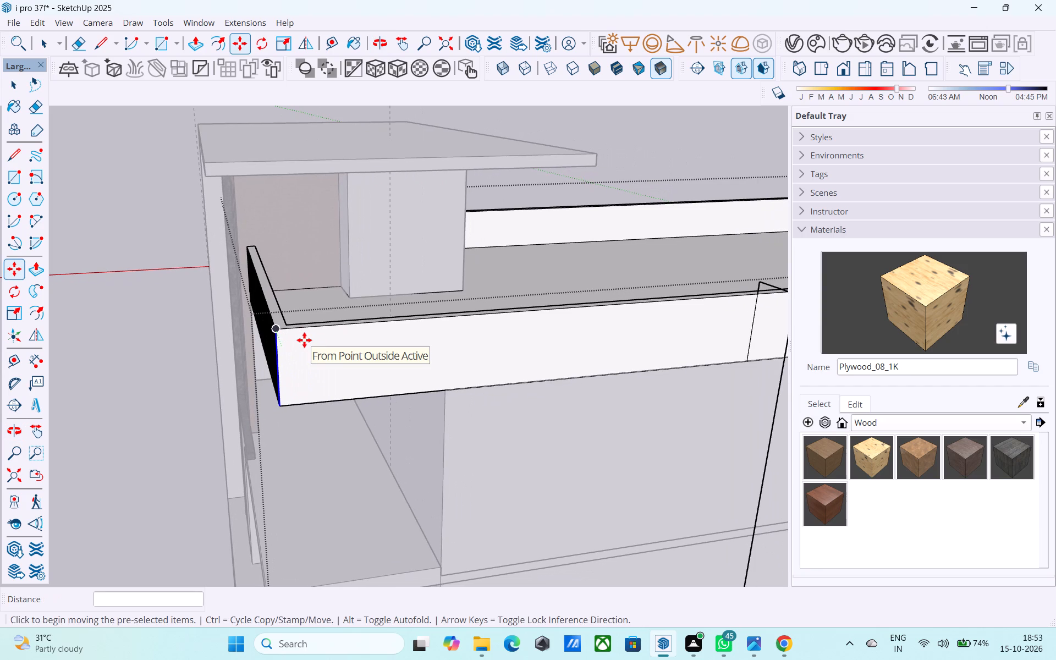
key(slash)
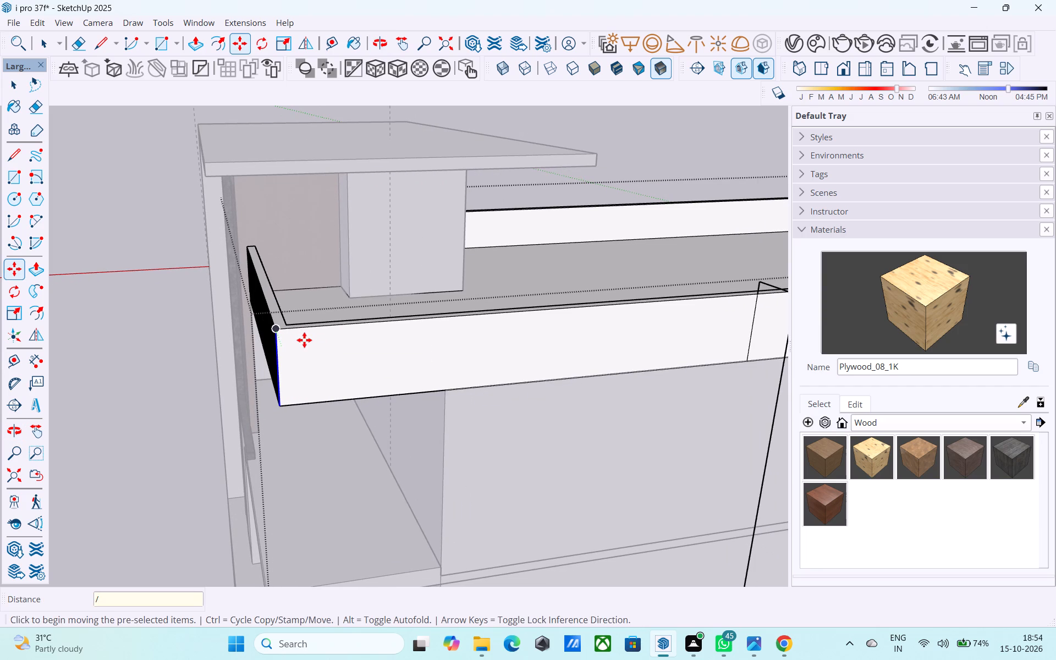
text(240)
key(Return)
Check the strip widths on both sides of the parapet's front corner with the Line tool.
middle_drag(419, 339, 534, 330)
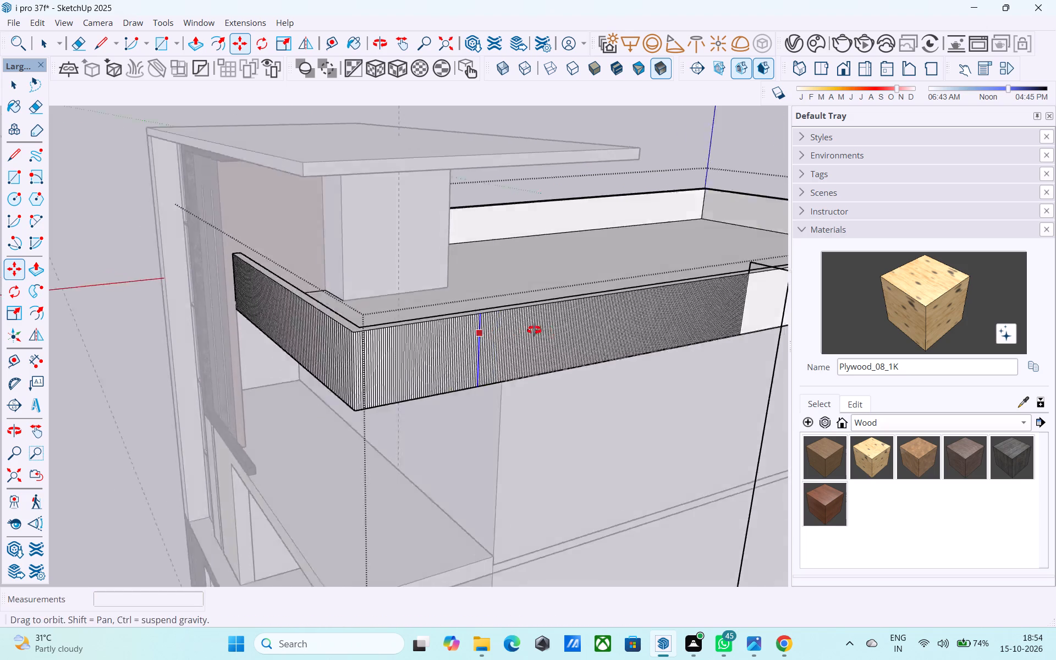
middle_drag(534, 330, 553, 325)
scroll(467, 338, up, 15)
middle_drag(399, 349, 352, 394)
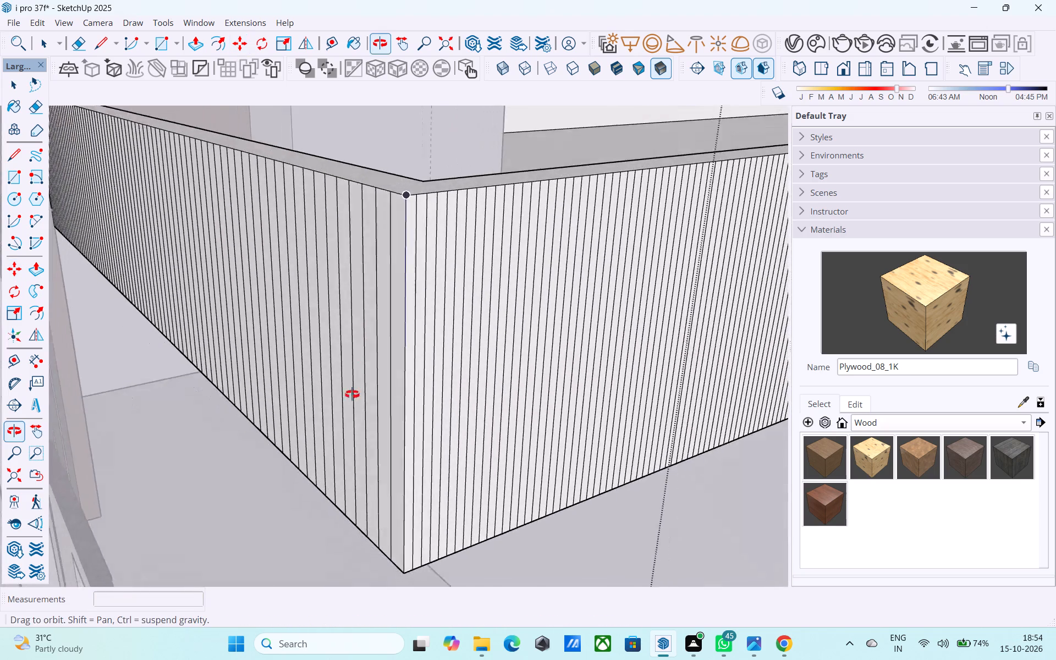
middle_drag(352, 394, 355, 401)
scroll(400, 237, up, 5)
key(l)
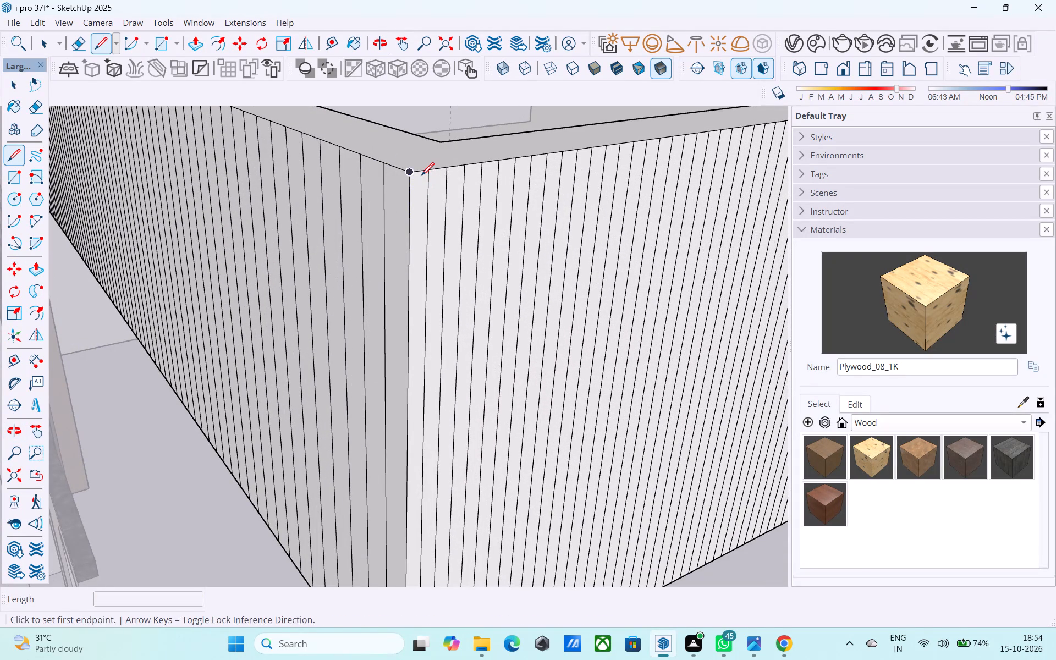
click(421, 177)
key(l)
click(425, 172)
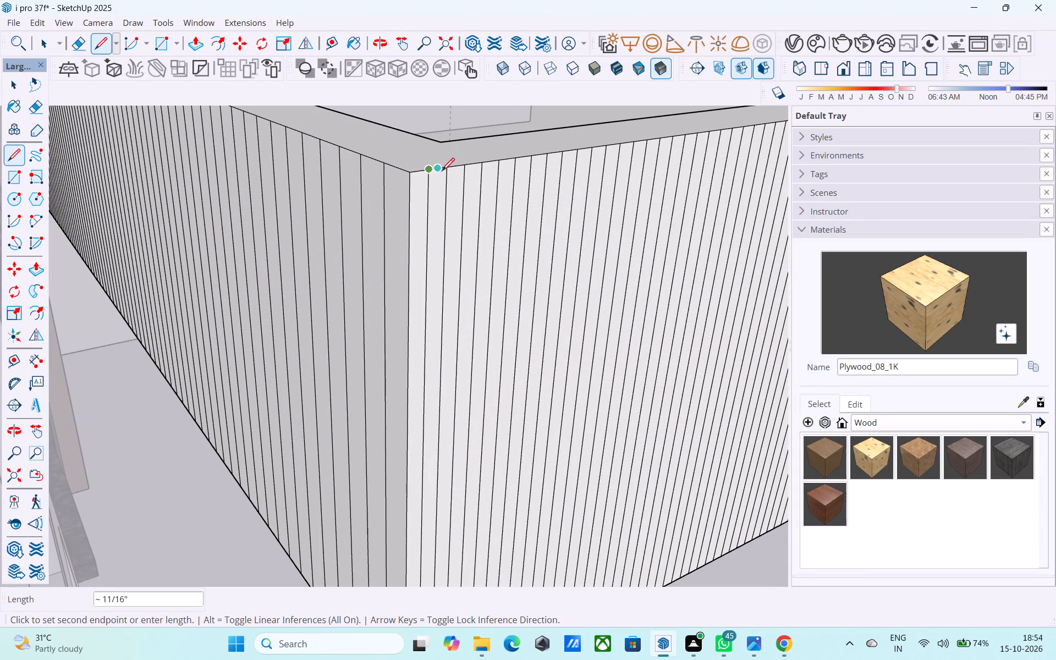
key(space)
key(l)
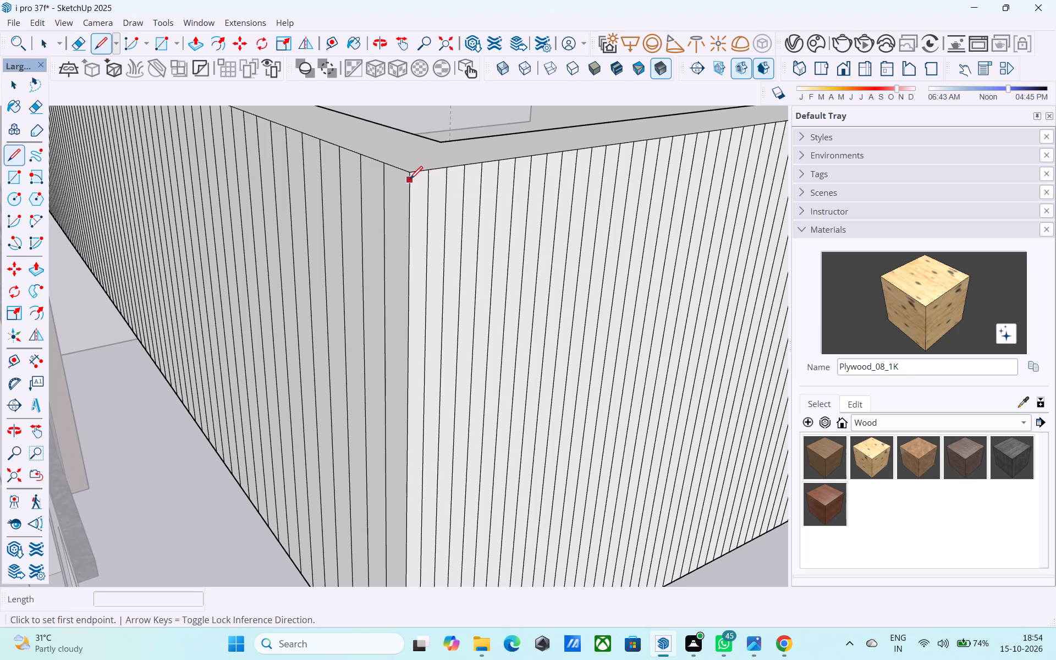
click(410, 180)
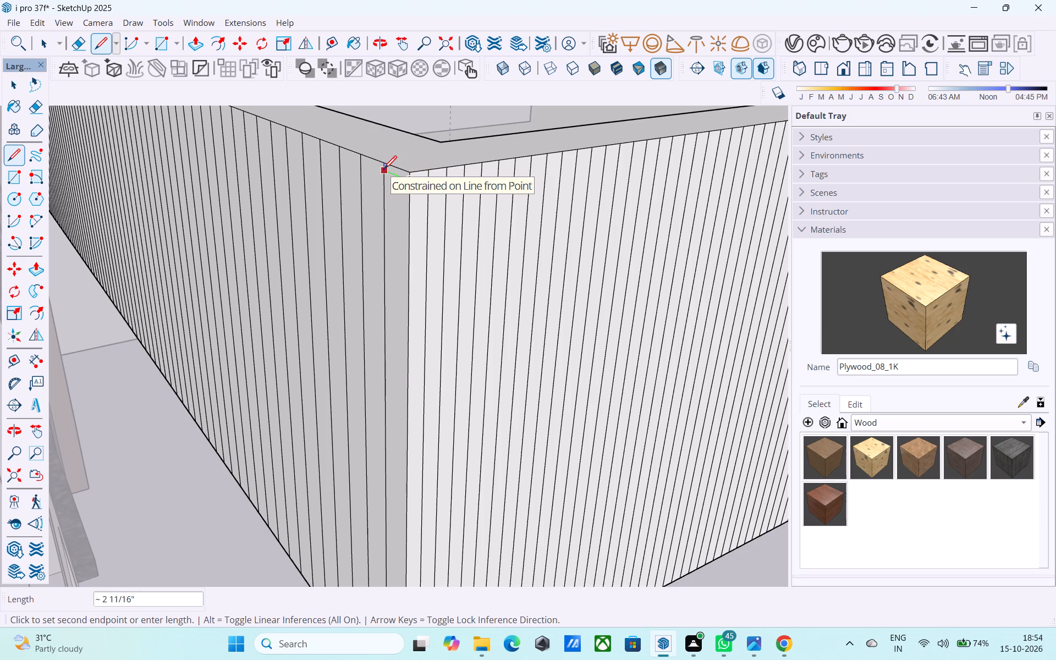
key(space)
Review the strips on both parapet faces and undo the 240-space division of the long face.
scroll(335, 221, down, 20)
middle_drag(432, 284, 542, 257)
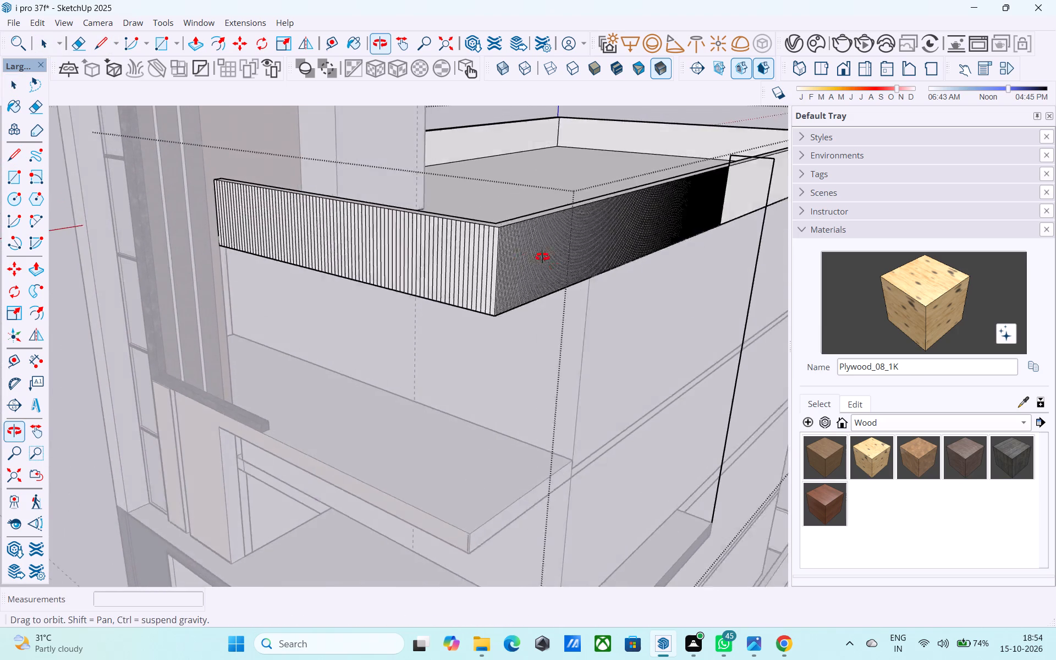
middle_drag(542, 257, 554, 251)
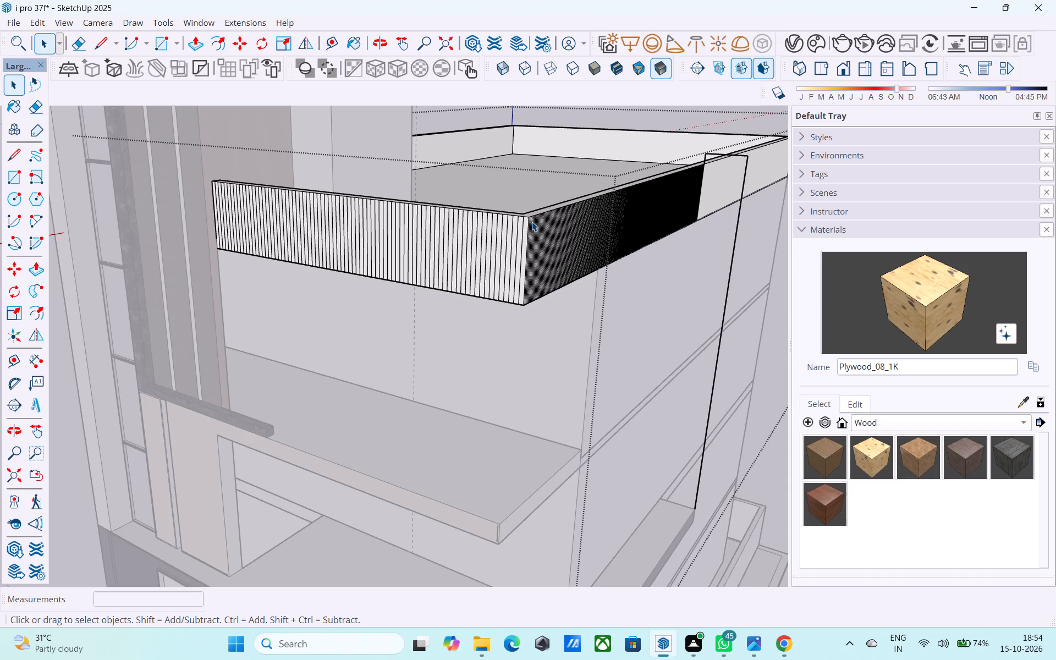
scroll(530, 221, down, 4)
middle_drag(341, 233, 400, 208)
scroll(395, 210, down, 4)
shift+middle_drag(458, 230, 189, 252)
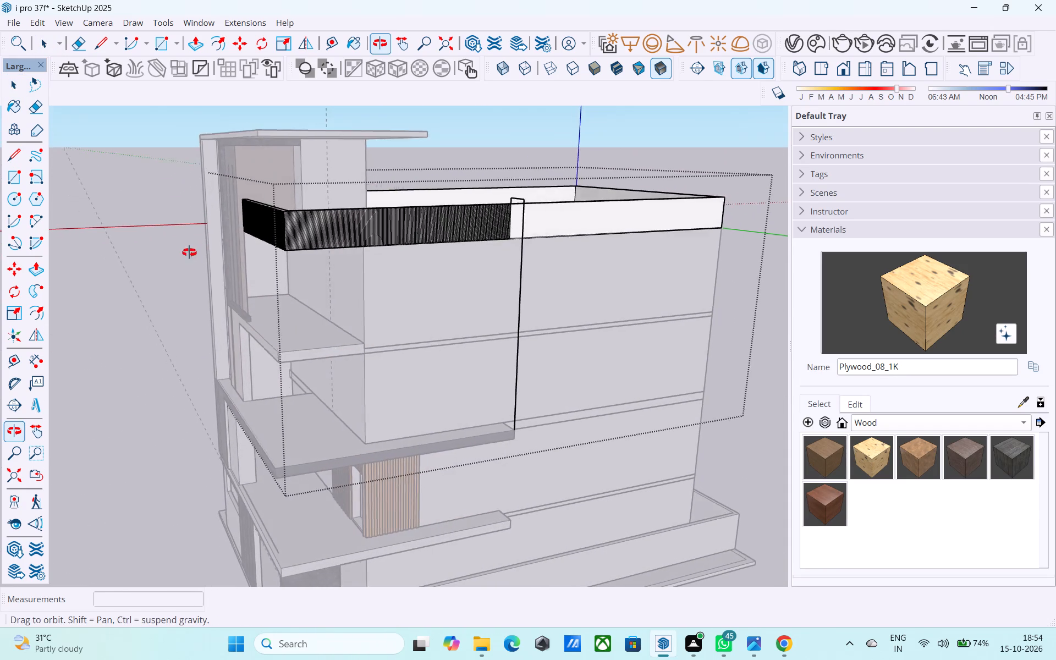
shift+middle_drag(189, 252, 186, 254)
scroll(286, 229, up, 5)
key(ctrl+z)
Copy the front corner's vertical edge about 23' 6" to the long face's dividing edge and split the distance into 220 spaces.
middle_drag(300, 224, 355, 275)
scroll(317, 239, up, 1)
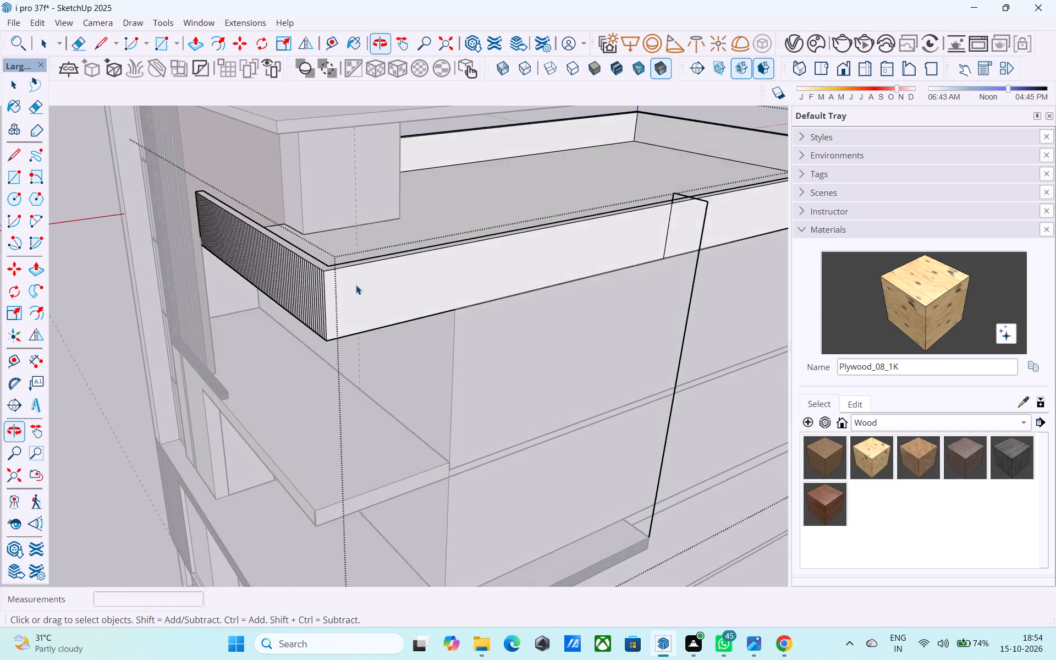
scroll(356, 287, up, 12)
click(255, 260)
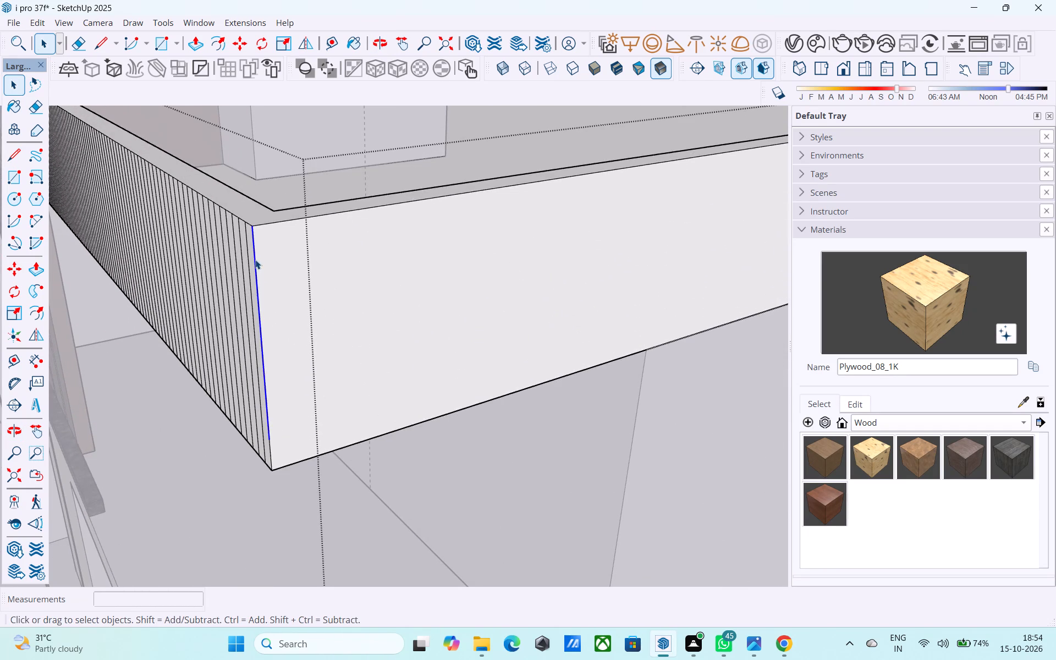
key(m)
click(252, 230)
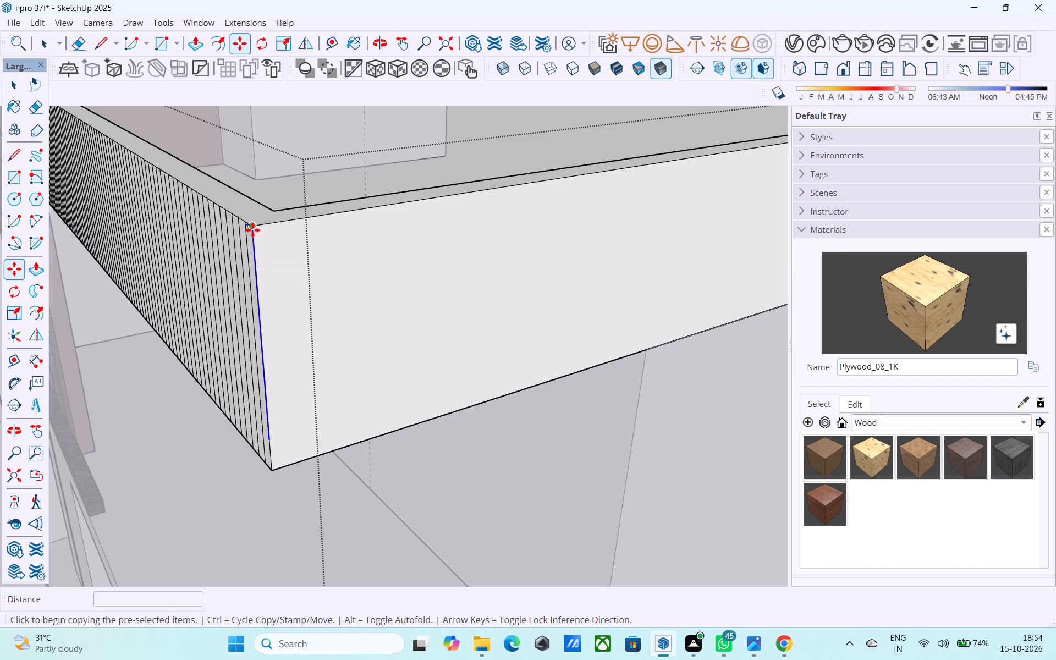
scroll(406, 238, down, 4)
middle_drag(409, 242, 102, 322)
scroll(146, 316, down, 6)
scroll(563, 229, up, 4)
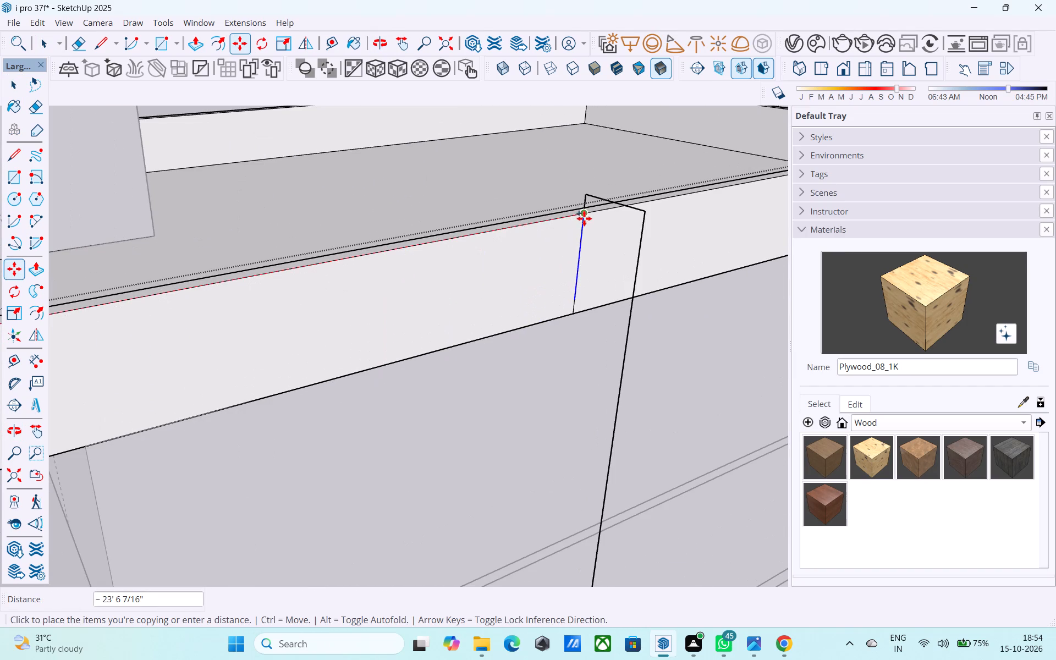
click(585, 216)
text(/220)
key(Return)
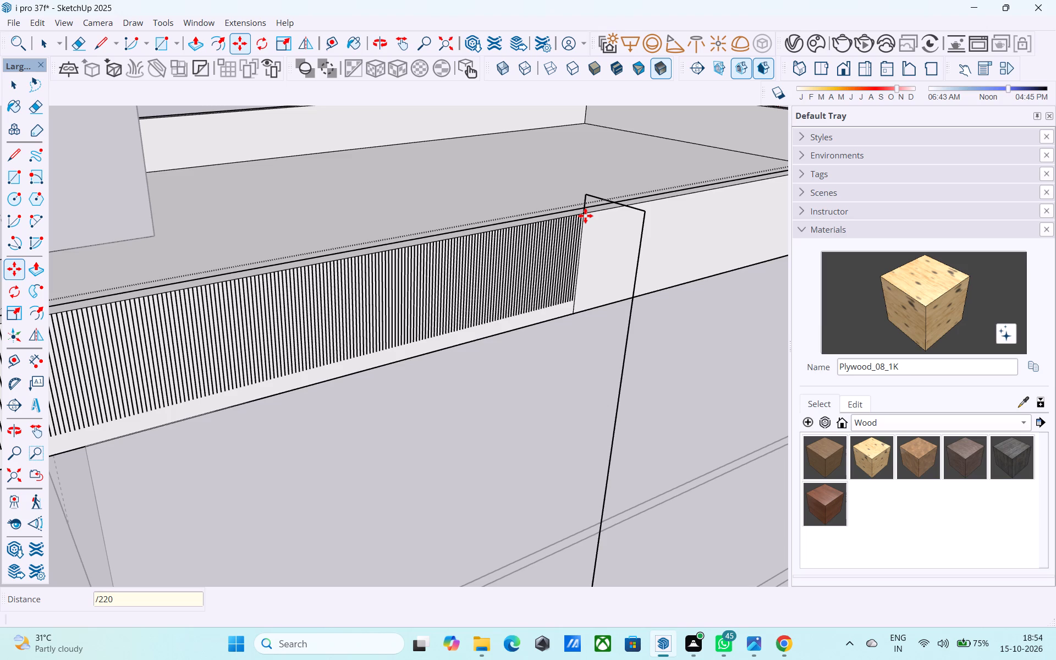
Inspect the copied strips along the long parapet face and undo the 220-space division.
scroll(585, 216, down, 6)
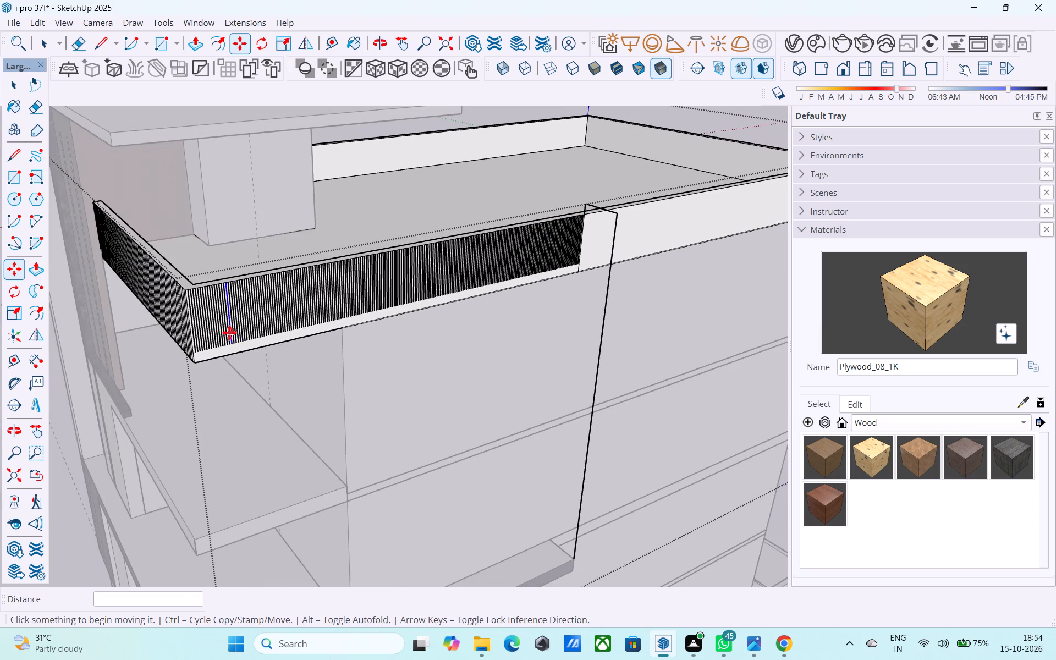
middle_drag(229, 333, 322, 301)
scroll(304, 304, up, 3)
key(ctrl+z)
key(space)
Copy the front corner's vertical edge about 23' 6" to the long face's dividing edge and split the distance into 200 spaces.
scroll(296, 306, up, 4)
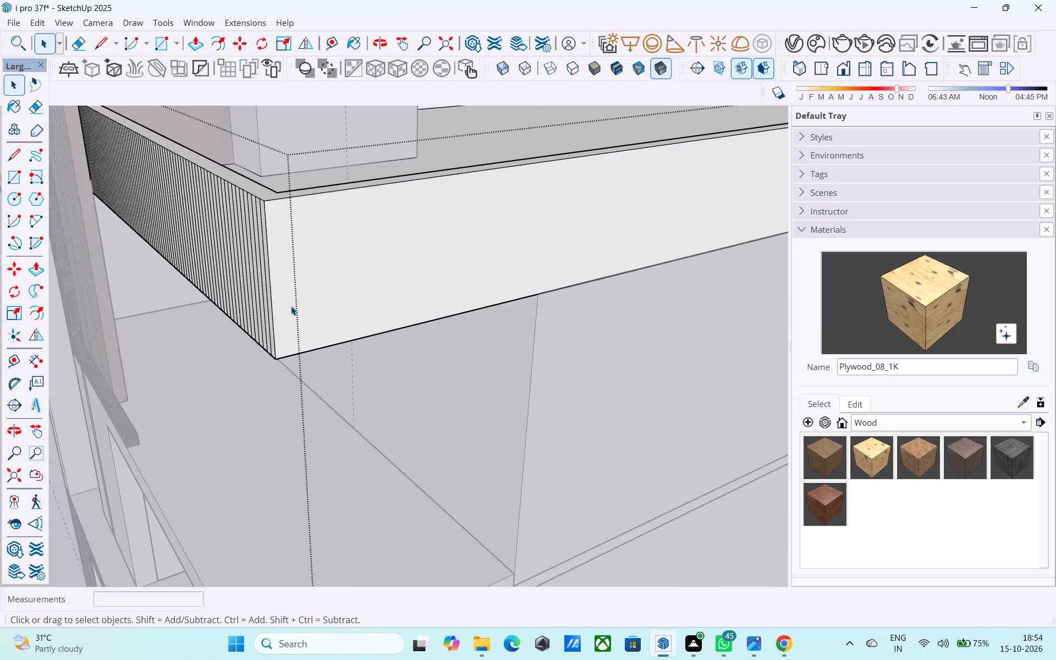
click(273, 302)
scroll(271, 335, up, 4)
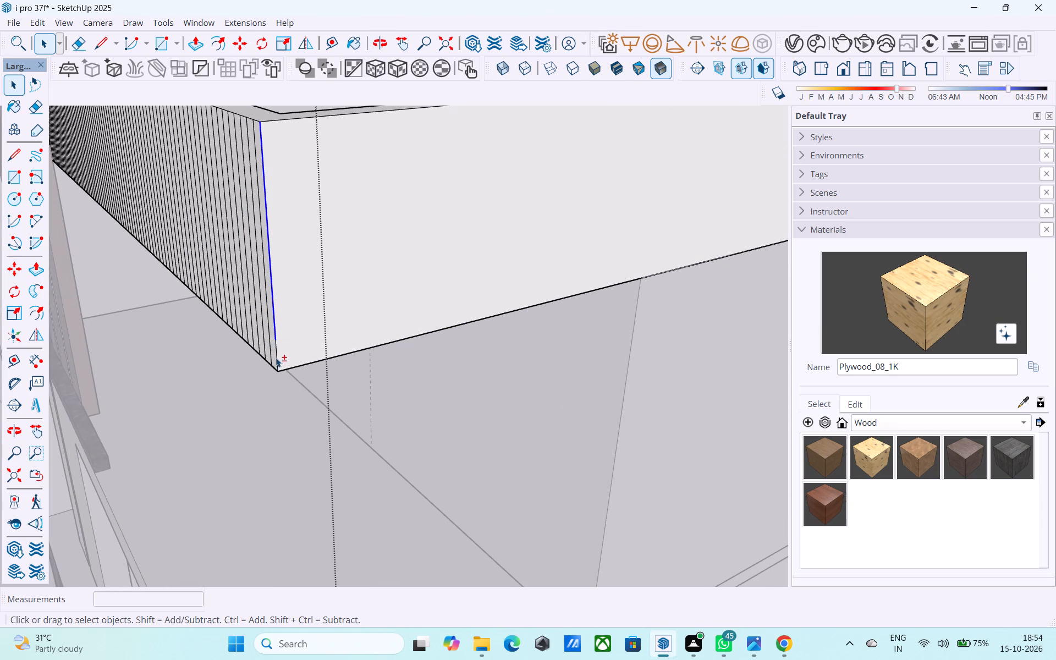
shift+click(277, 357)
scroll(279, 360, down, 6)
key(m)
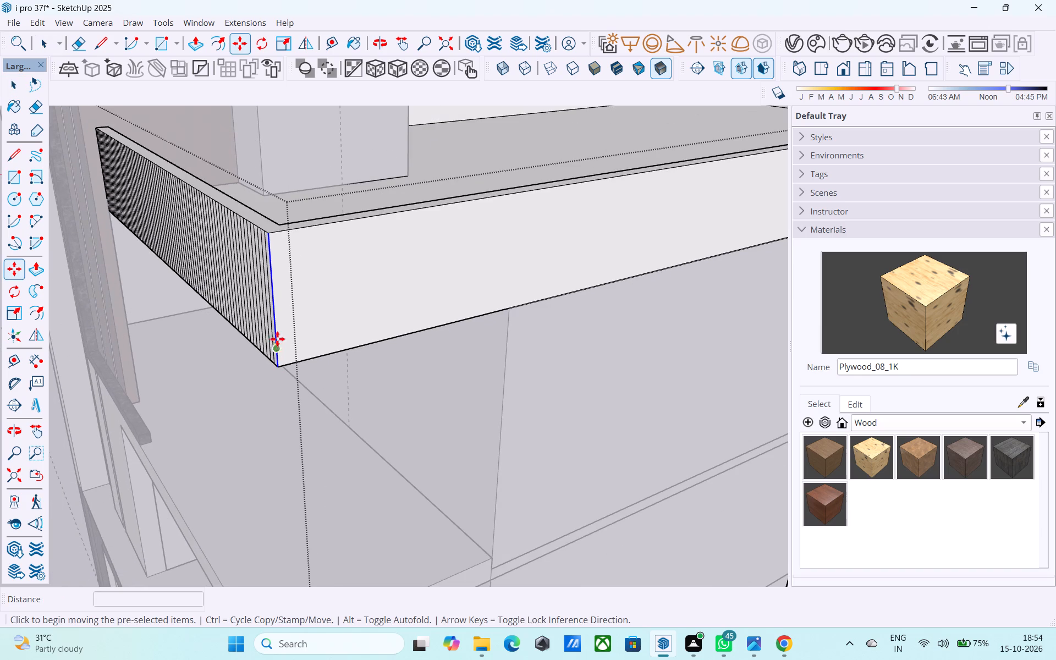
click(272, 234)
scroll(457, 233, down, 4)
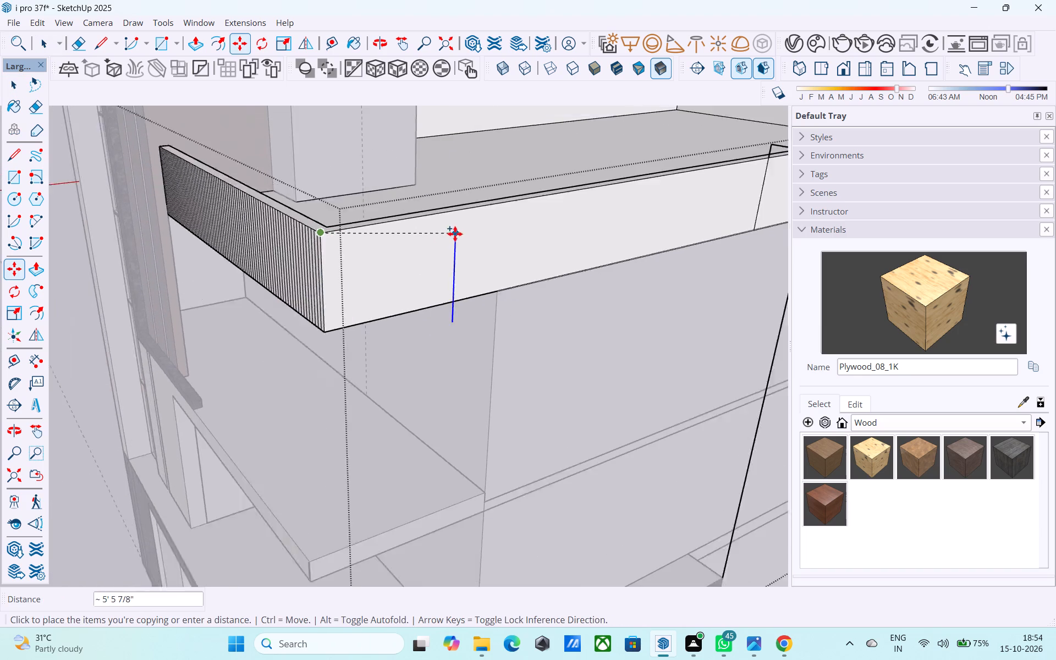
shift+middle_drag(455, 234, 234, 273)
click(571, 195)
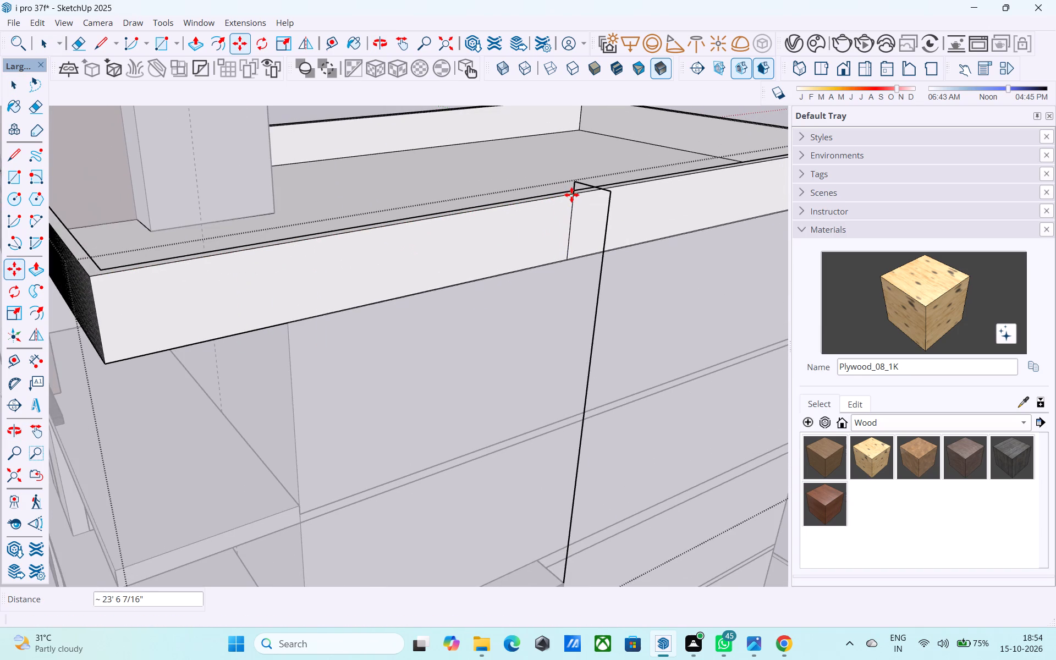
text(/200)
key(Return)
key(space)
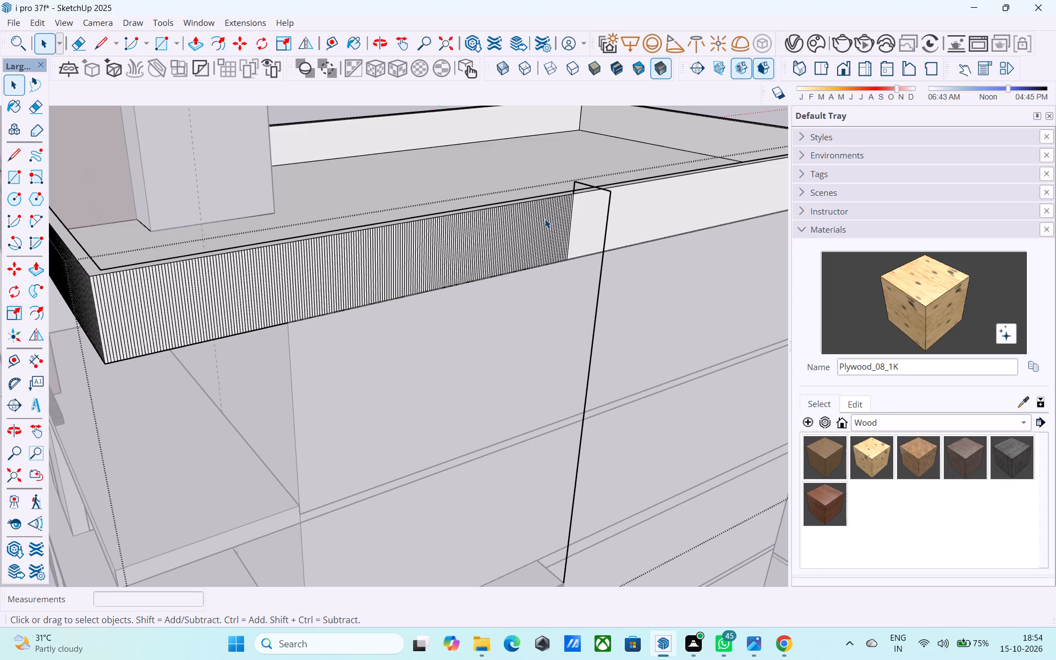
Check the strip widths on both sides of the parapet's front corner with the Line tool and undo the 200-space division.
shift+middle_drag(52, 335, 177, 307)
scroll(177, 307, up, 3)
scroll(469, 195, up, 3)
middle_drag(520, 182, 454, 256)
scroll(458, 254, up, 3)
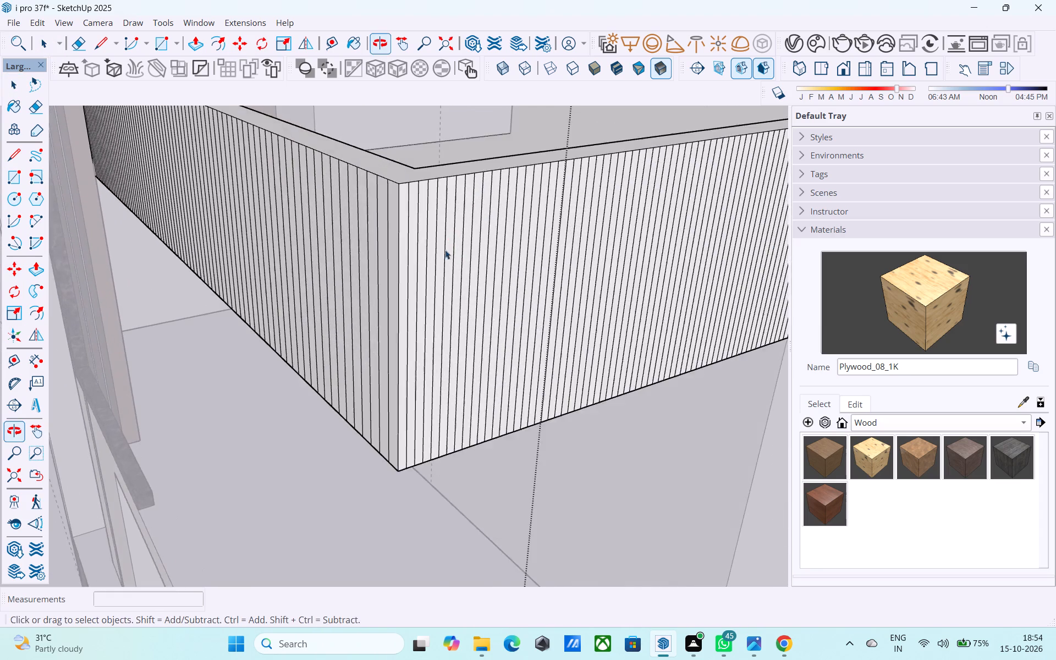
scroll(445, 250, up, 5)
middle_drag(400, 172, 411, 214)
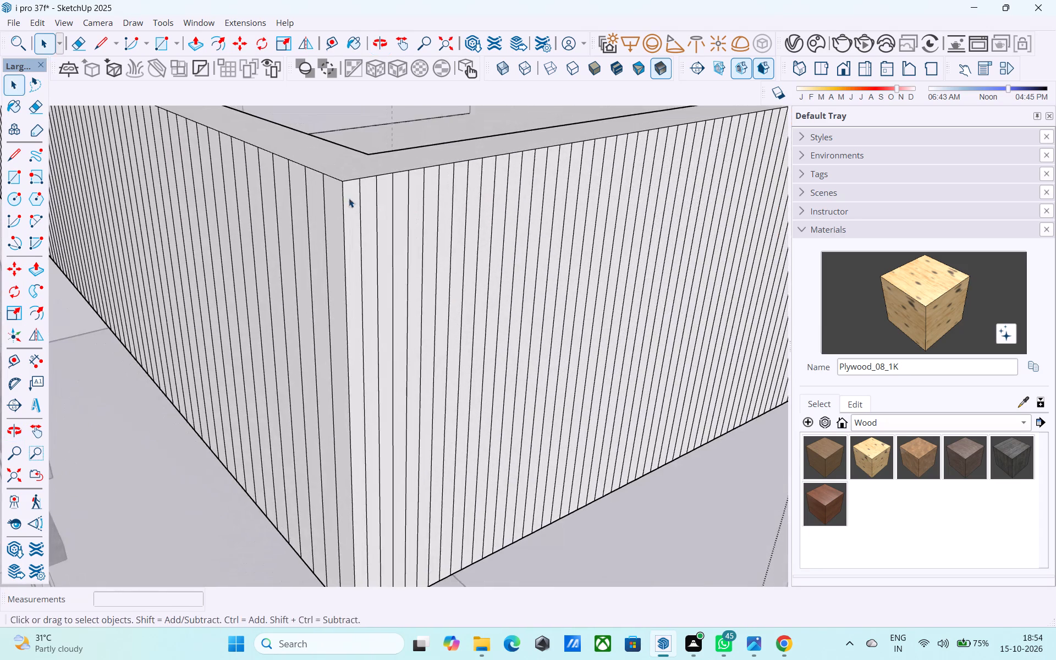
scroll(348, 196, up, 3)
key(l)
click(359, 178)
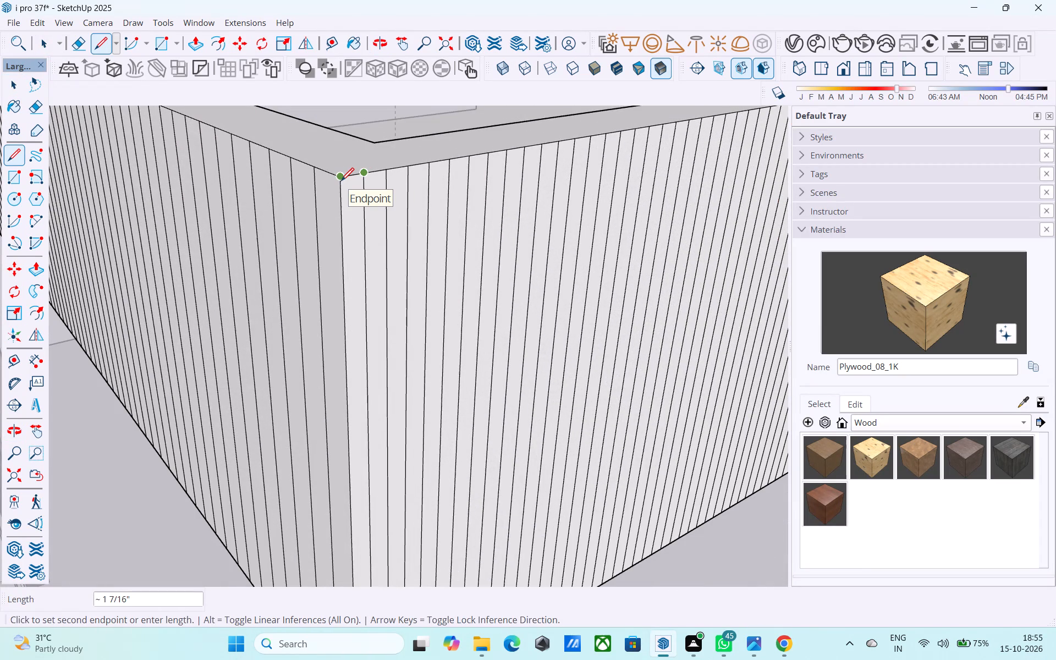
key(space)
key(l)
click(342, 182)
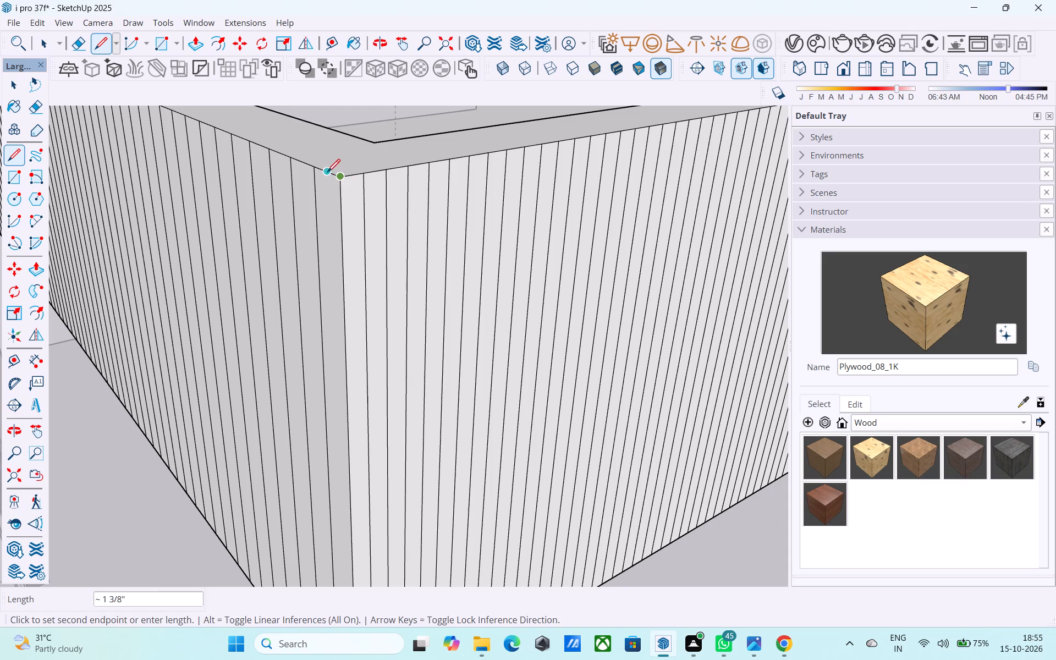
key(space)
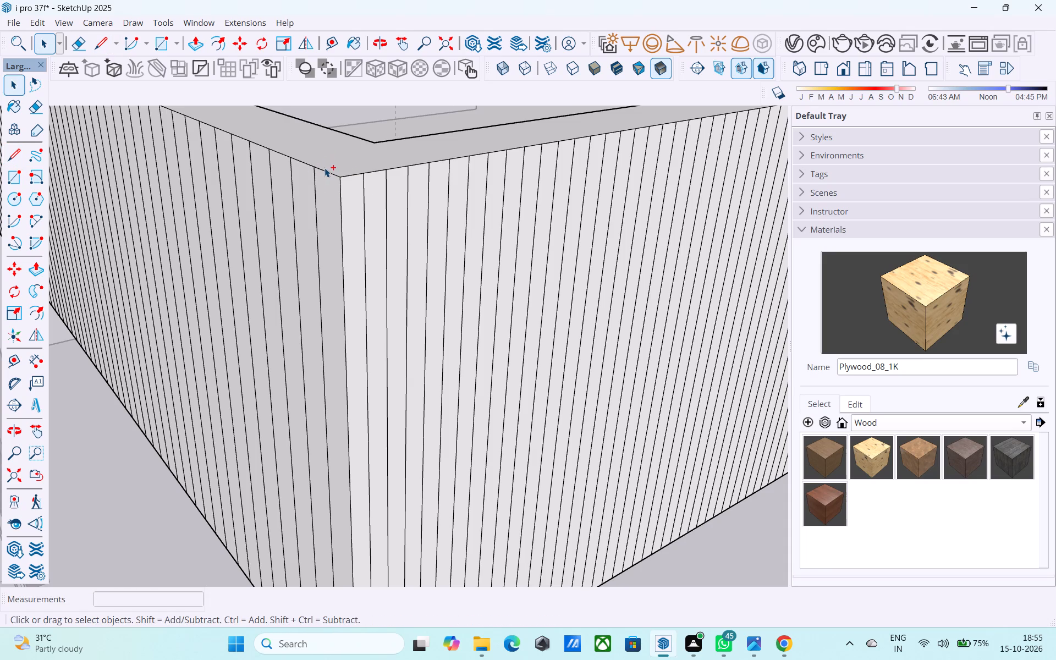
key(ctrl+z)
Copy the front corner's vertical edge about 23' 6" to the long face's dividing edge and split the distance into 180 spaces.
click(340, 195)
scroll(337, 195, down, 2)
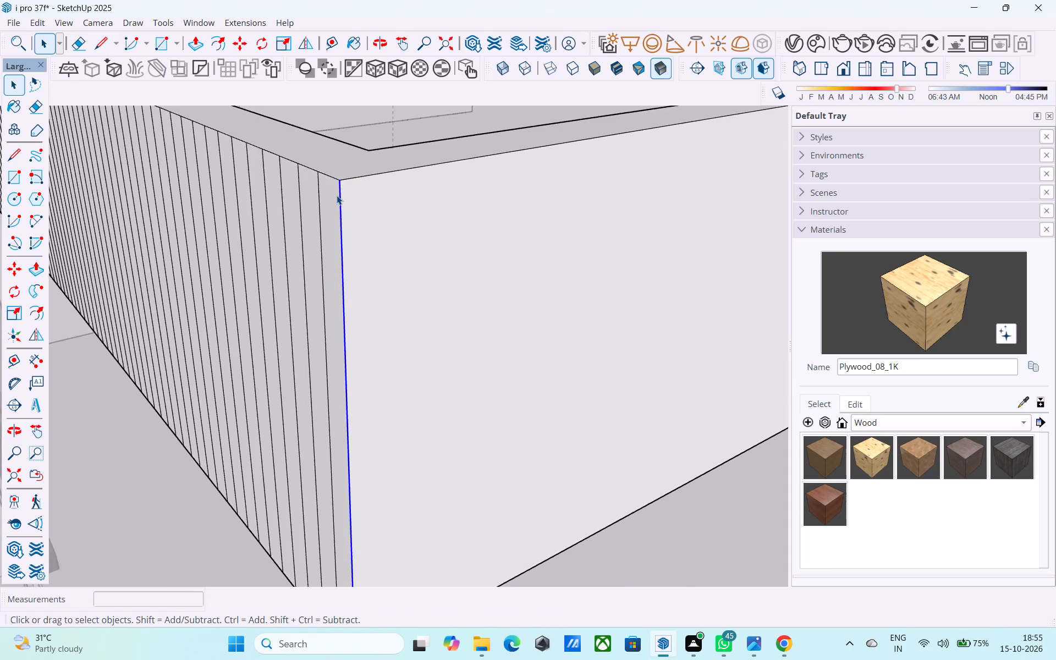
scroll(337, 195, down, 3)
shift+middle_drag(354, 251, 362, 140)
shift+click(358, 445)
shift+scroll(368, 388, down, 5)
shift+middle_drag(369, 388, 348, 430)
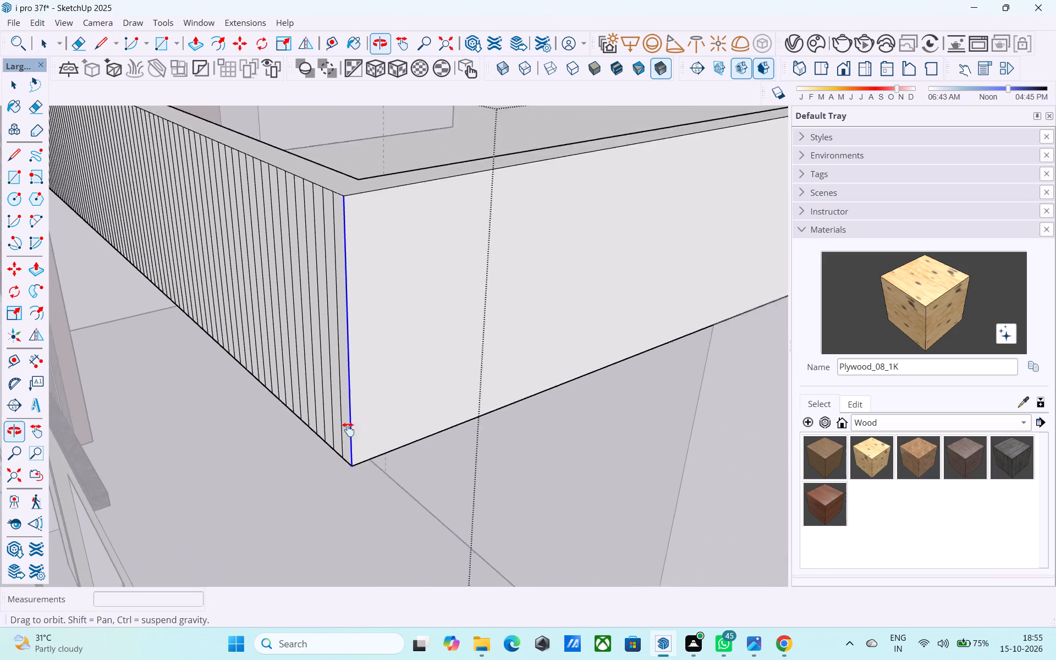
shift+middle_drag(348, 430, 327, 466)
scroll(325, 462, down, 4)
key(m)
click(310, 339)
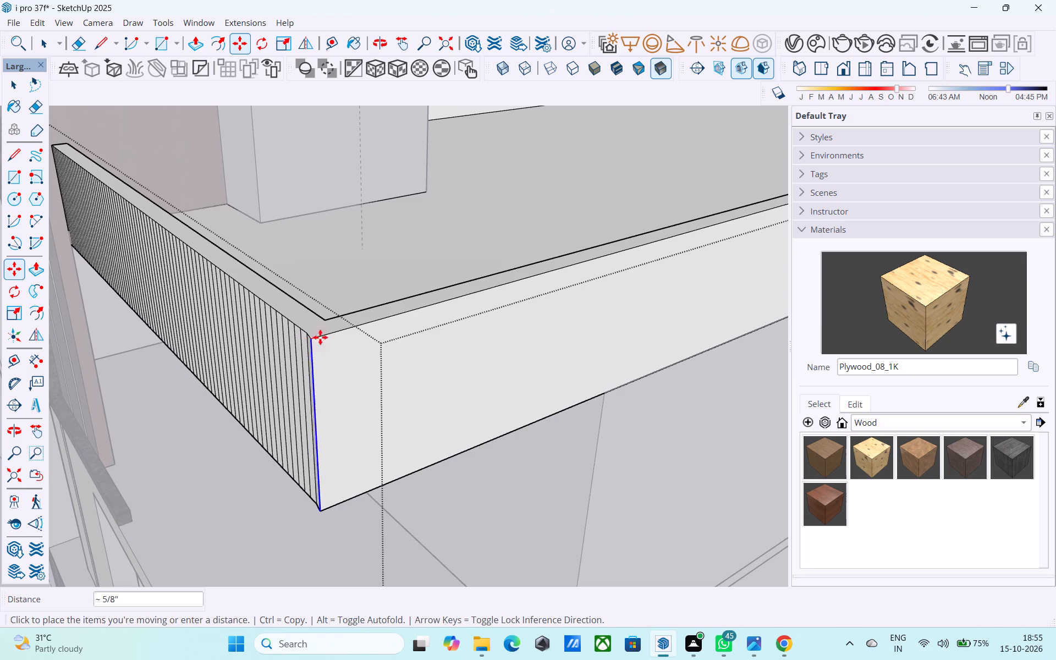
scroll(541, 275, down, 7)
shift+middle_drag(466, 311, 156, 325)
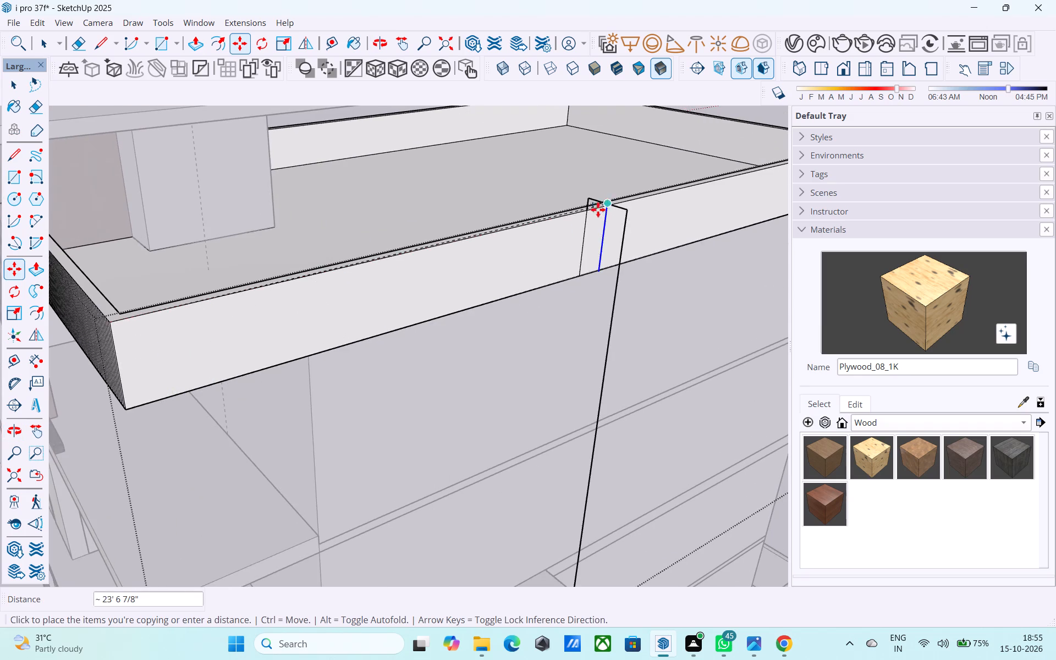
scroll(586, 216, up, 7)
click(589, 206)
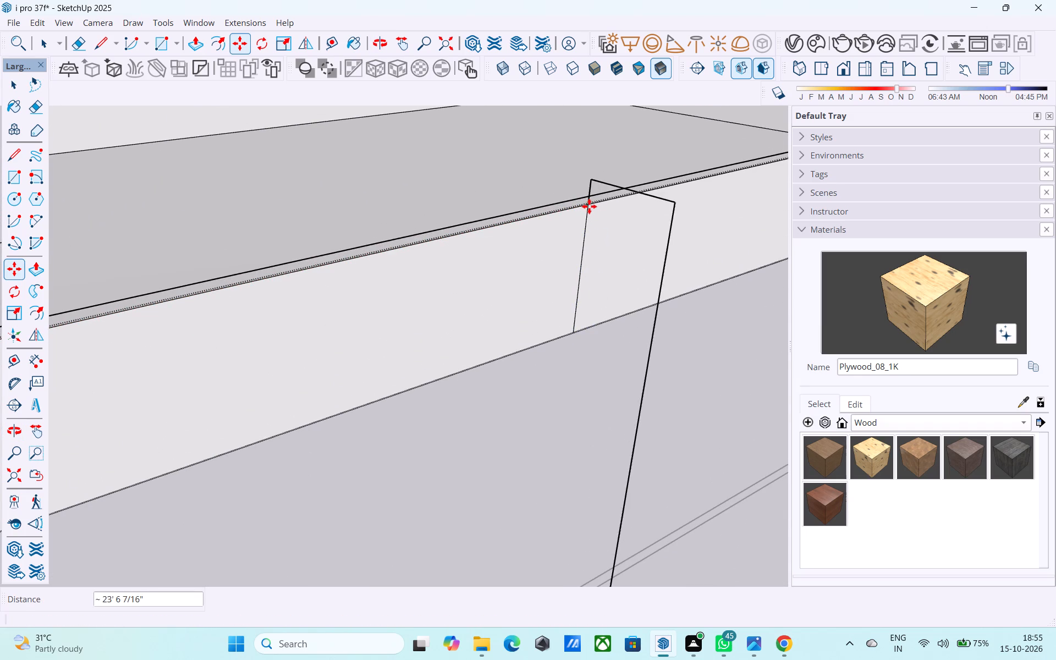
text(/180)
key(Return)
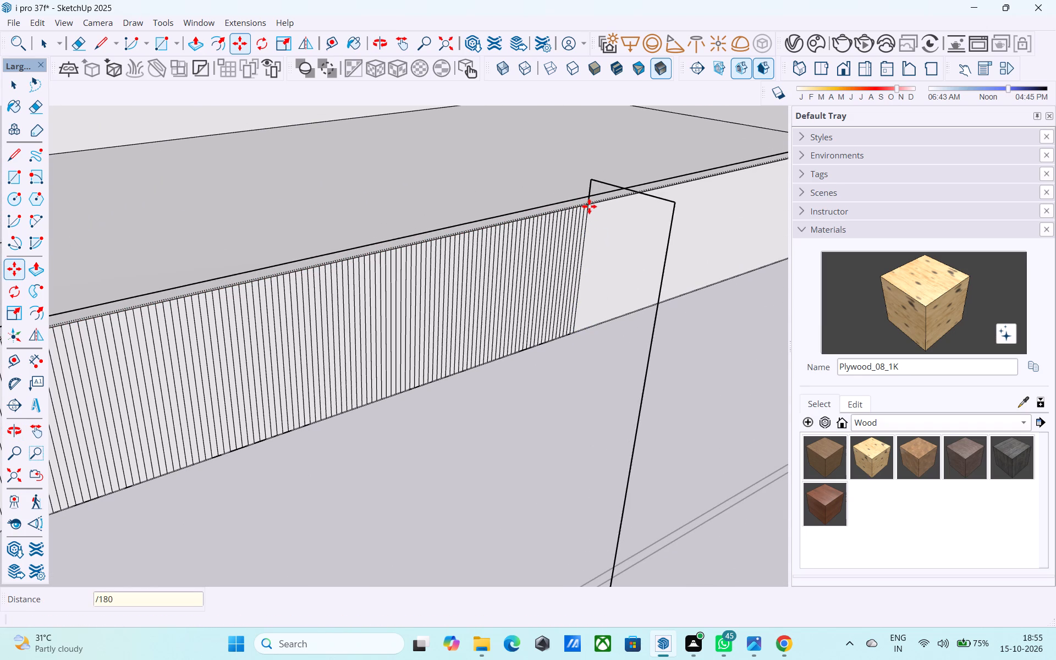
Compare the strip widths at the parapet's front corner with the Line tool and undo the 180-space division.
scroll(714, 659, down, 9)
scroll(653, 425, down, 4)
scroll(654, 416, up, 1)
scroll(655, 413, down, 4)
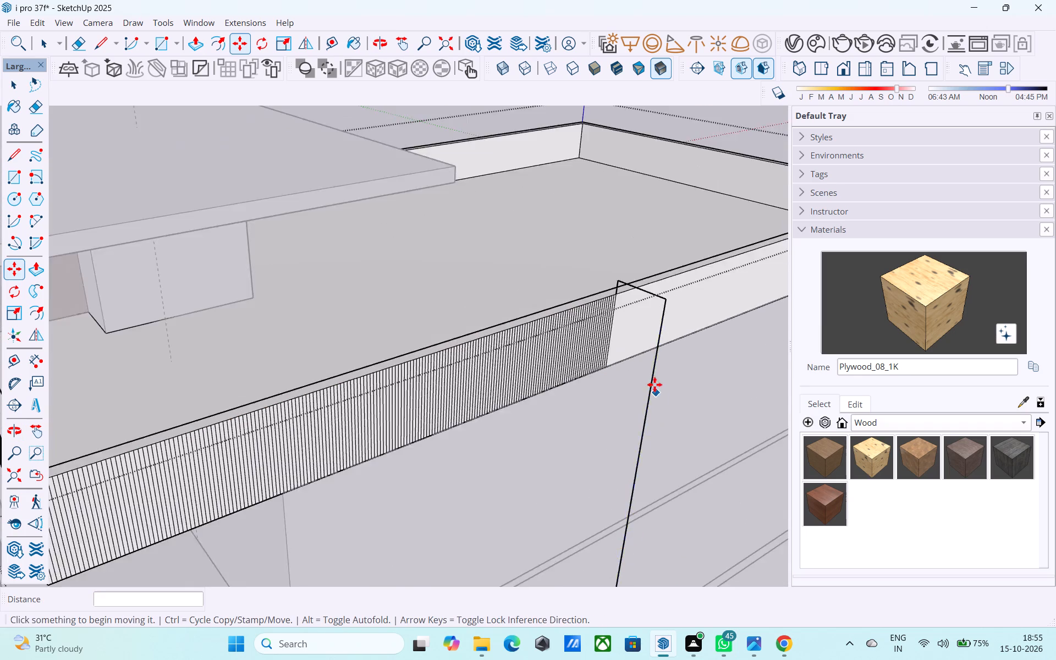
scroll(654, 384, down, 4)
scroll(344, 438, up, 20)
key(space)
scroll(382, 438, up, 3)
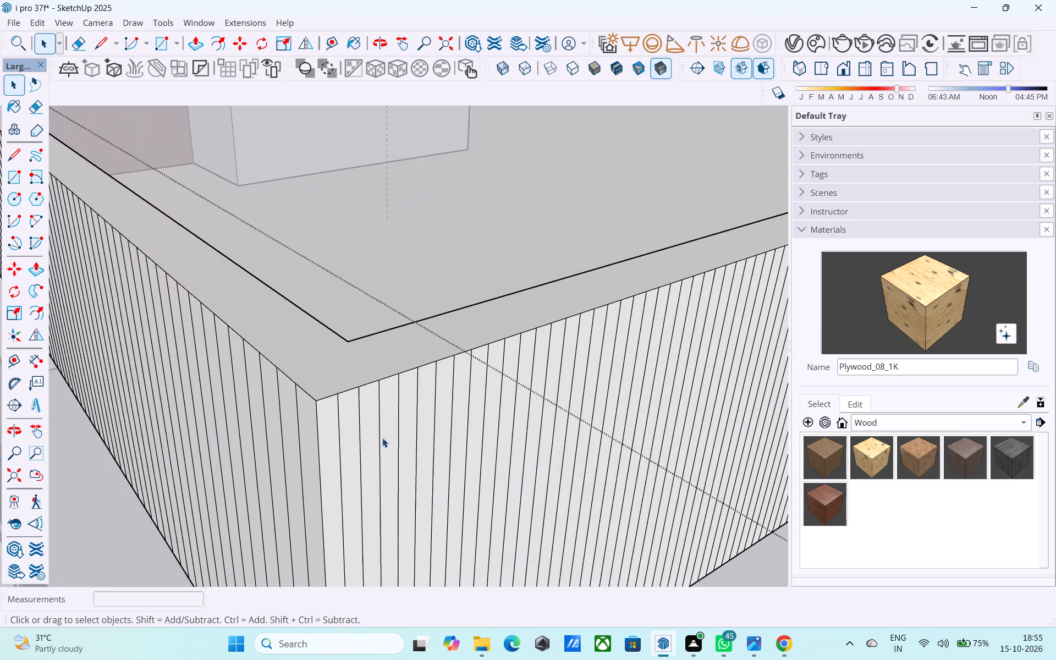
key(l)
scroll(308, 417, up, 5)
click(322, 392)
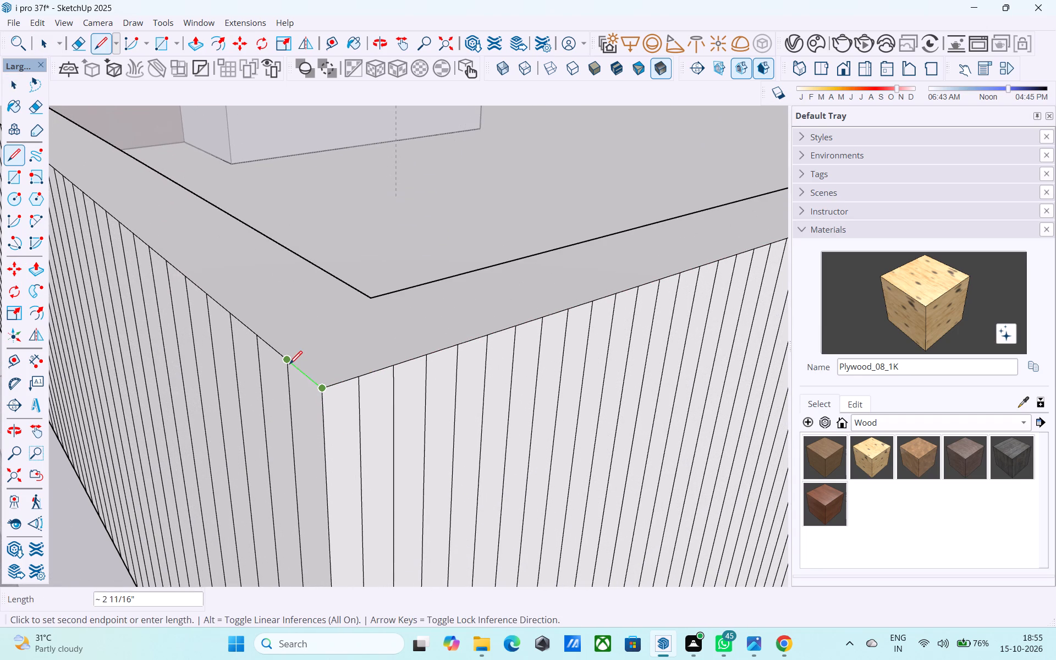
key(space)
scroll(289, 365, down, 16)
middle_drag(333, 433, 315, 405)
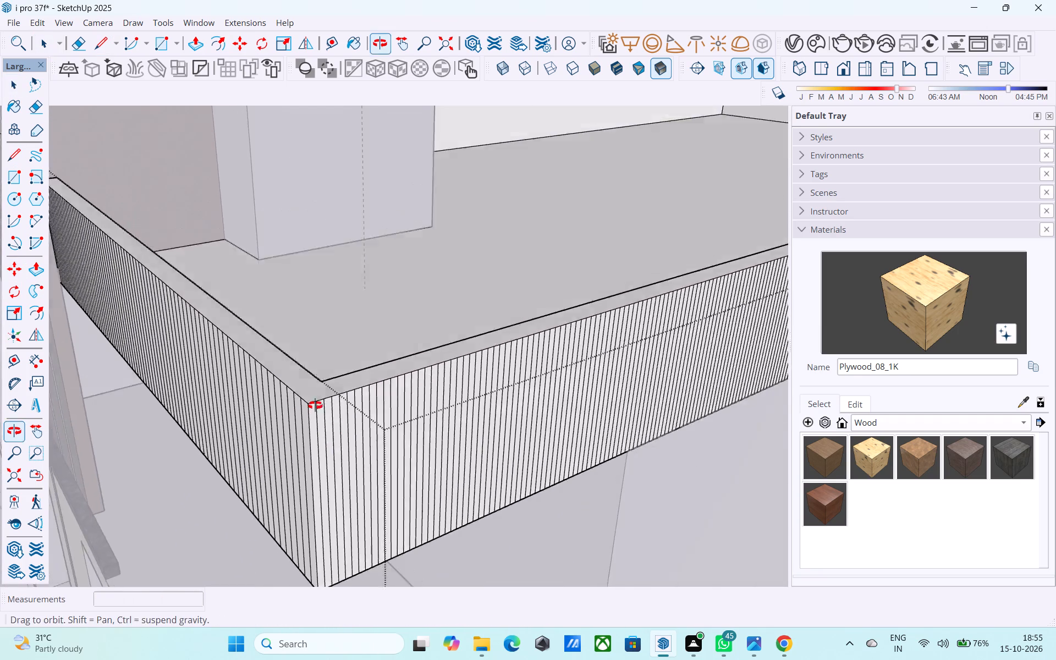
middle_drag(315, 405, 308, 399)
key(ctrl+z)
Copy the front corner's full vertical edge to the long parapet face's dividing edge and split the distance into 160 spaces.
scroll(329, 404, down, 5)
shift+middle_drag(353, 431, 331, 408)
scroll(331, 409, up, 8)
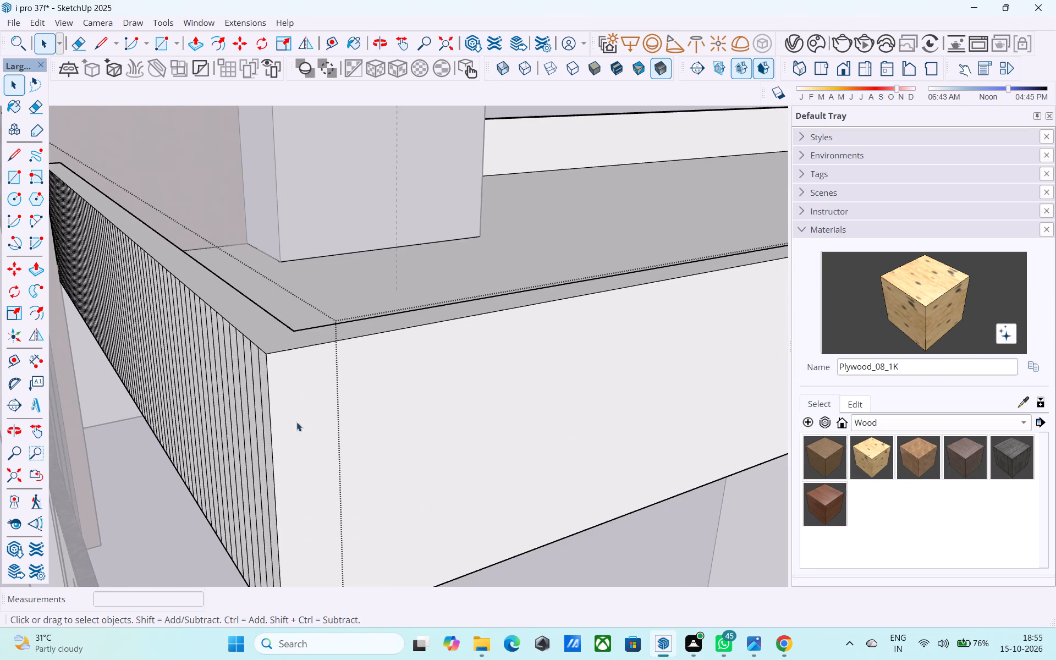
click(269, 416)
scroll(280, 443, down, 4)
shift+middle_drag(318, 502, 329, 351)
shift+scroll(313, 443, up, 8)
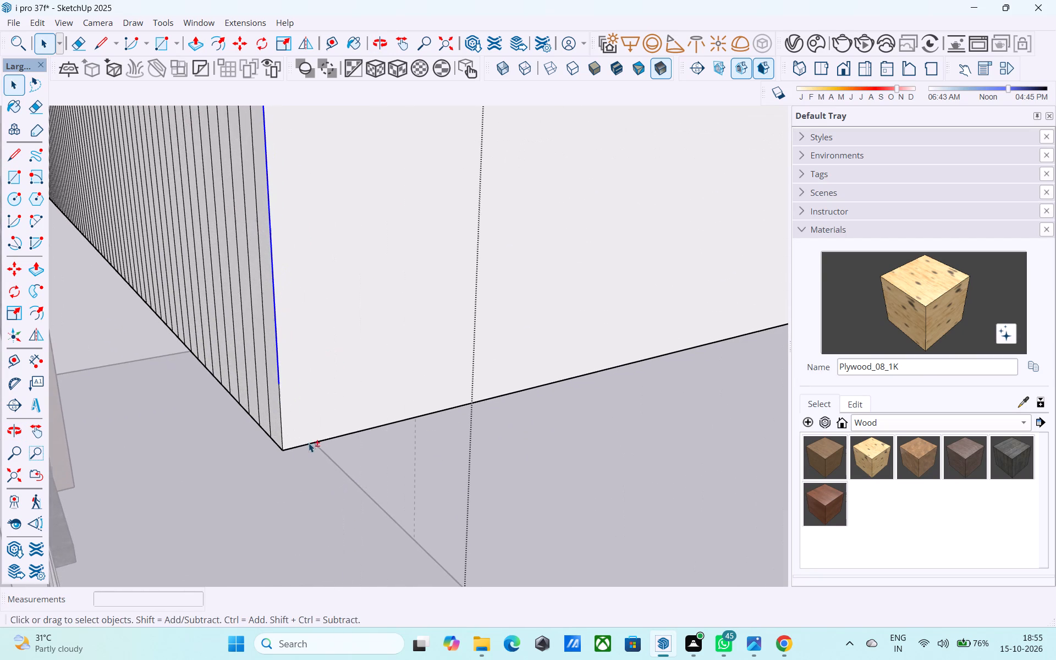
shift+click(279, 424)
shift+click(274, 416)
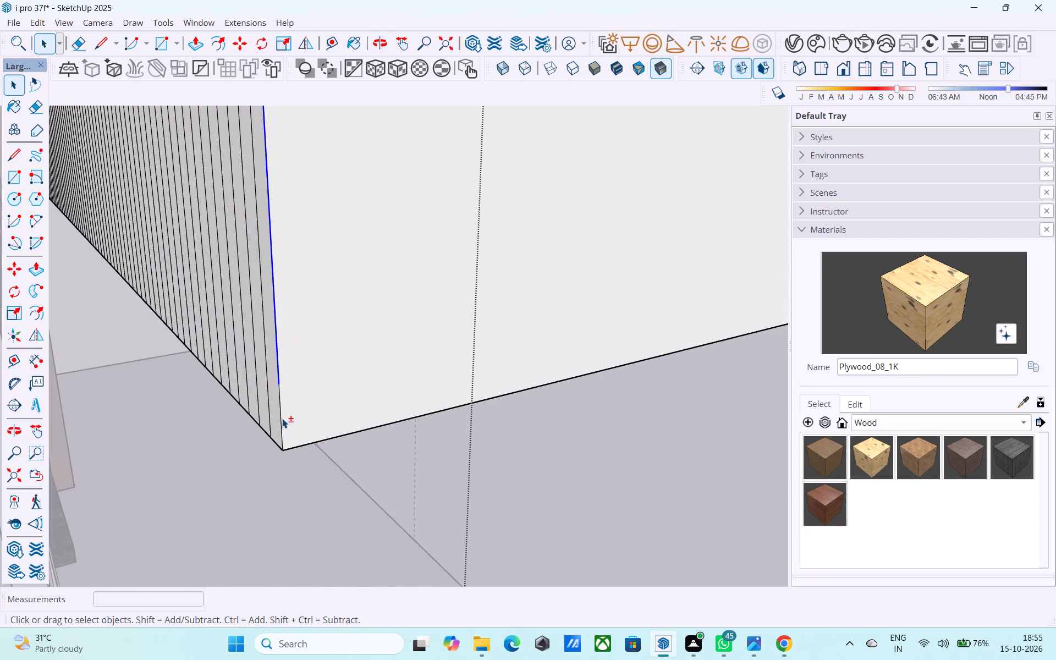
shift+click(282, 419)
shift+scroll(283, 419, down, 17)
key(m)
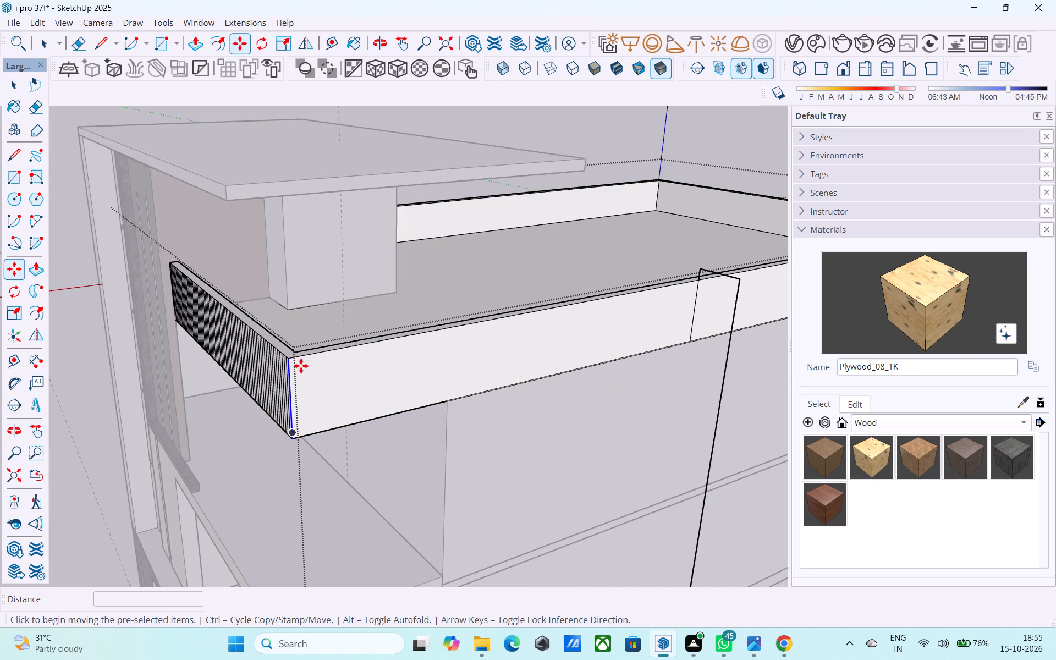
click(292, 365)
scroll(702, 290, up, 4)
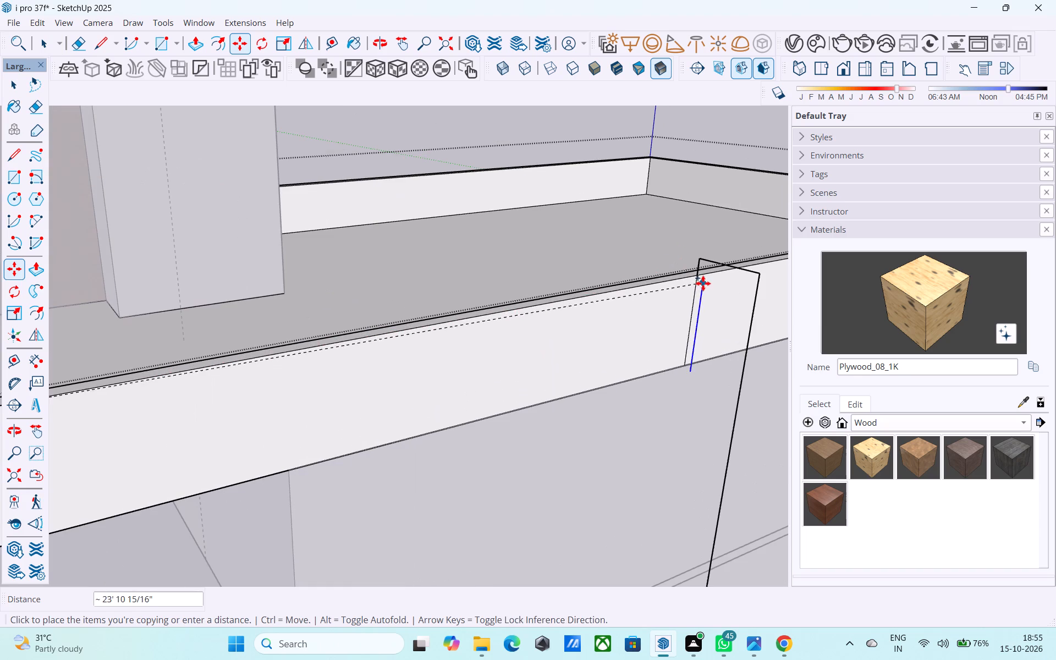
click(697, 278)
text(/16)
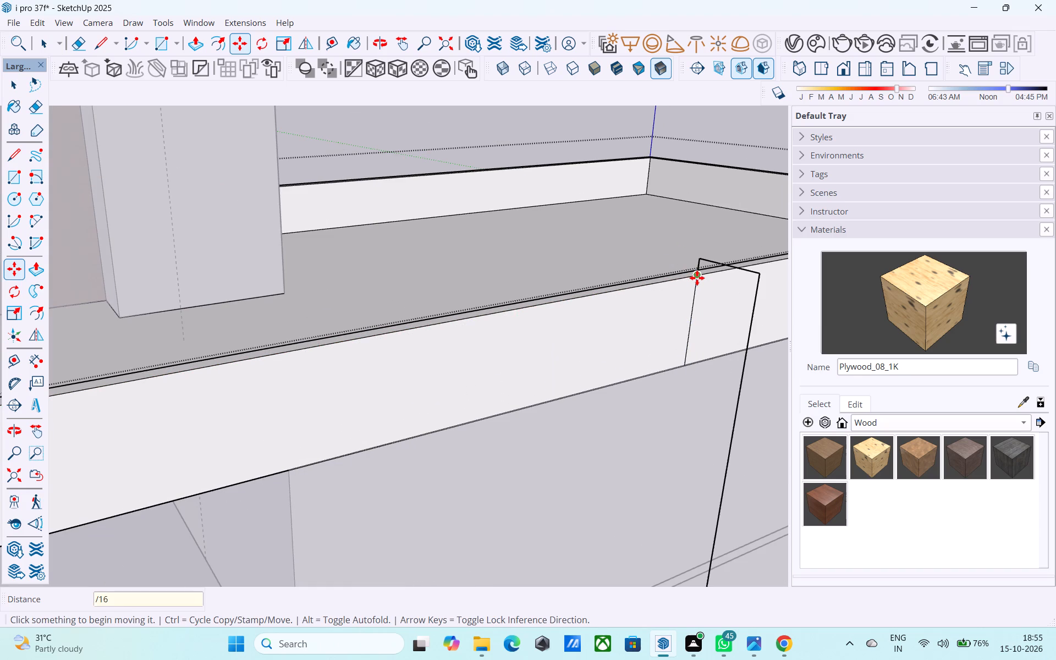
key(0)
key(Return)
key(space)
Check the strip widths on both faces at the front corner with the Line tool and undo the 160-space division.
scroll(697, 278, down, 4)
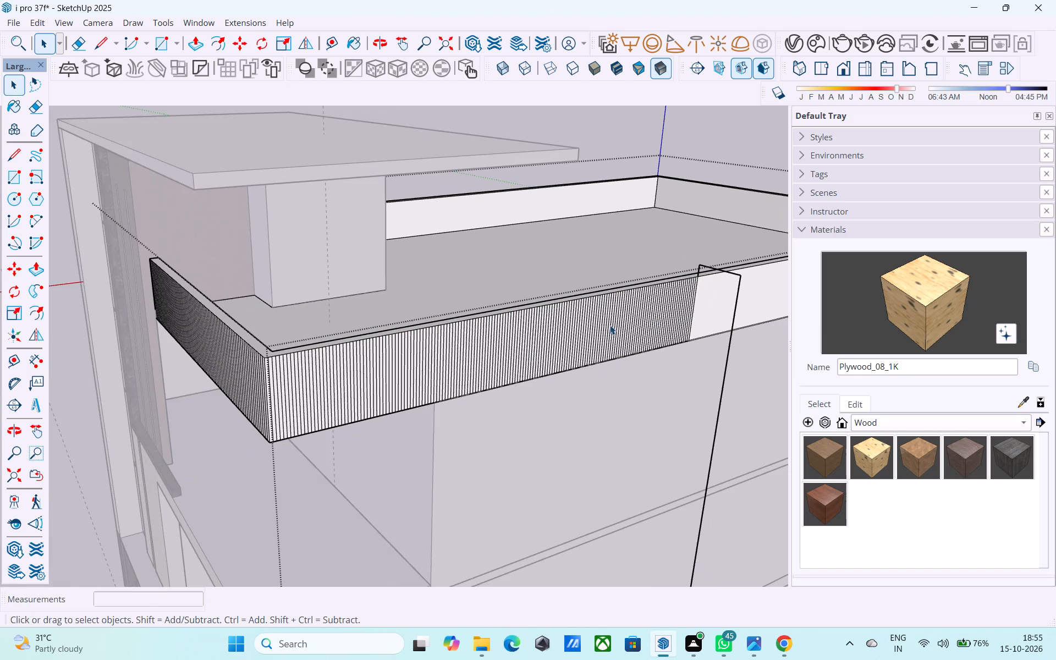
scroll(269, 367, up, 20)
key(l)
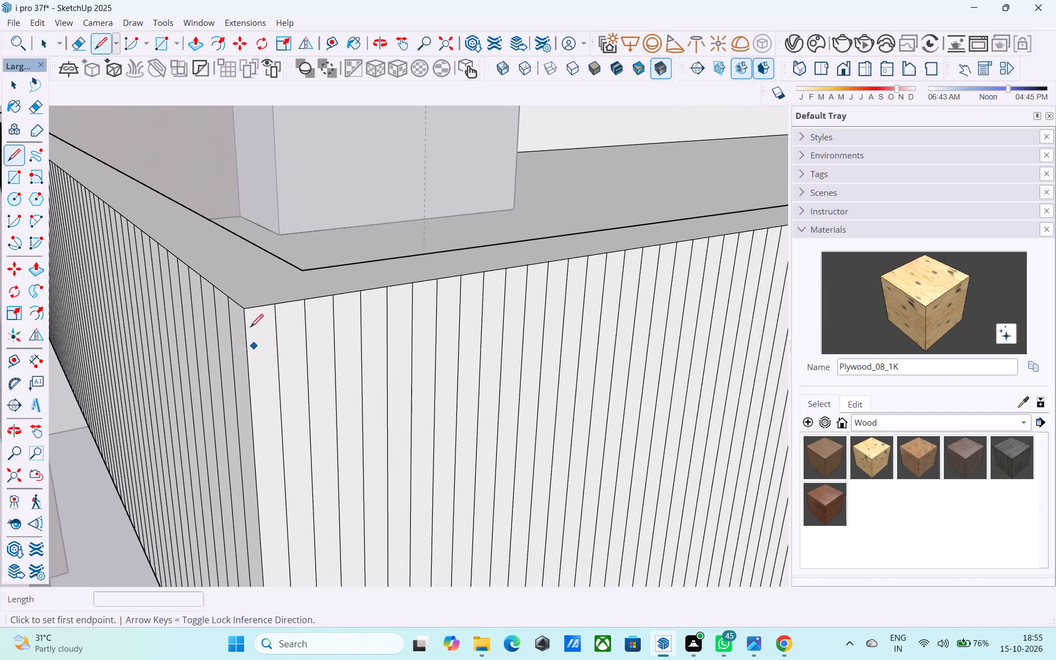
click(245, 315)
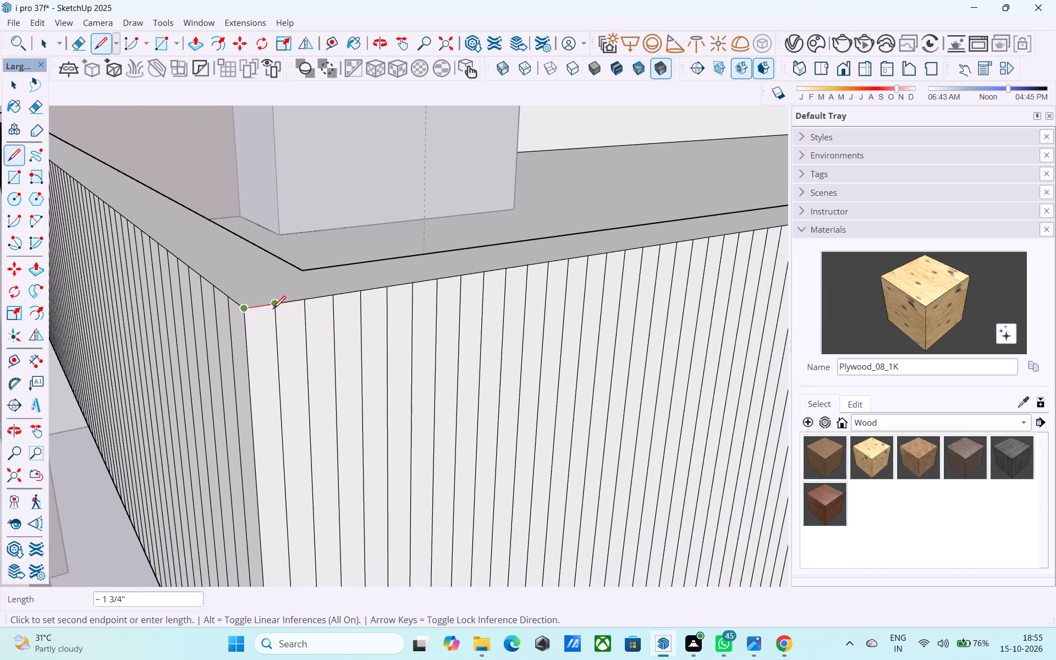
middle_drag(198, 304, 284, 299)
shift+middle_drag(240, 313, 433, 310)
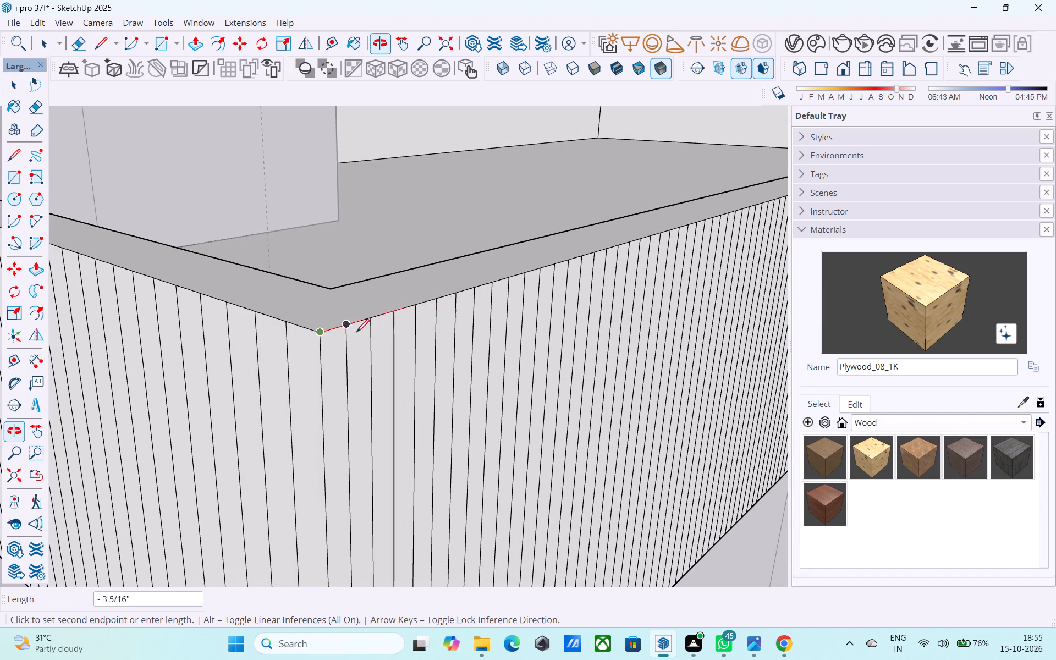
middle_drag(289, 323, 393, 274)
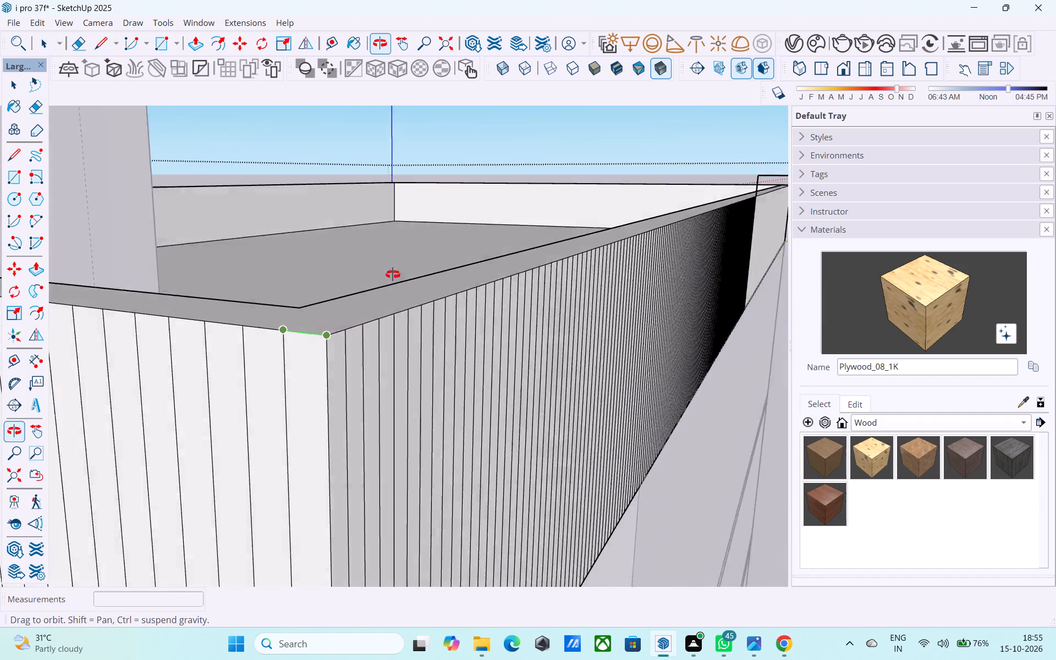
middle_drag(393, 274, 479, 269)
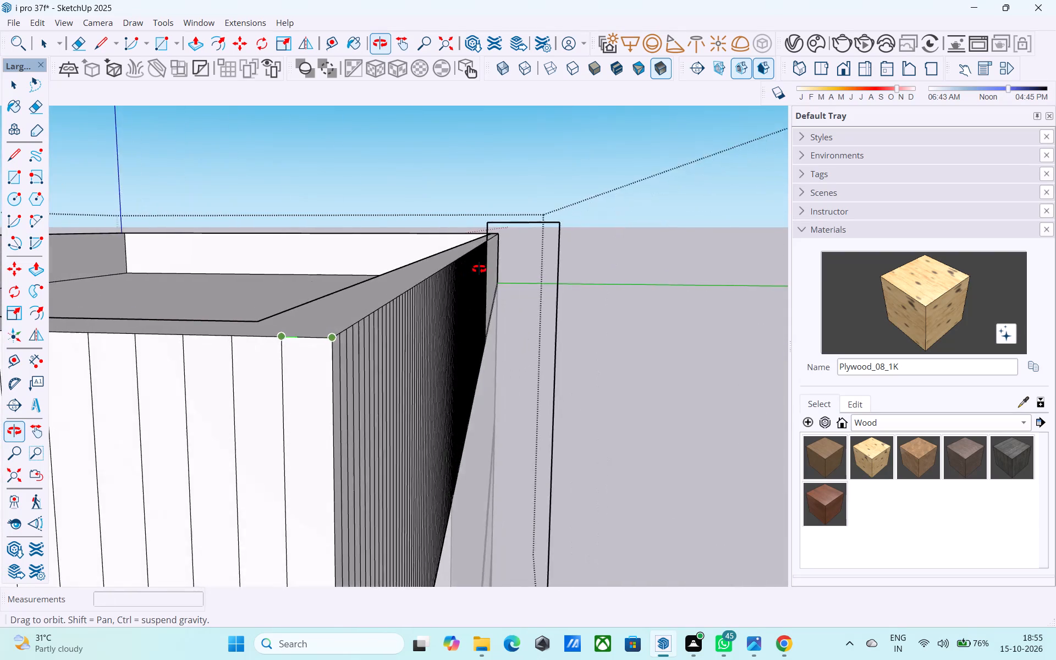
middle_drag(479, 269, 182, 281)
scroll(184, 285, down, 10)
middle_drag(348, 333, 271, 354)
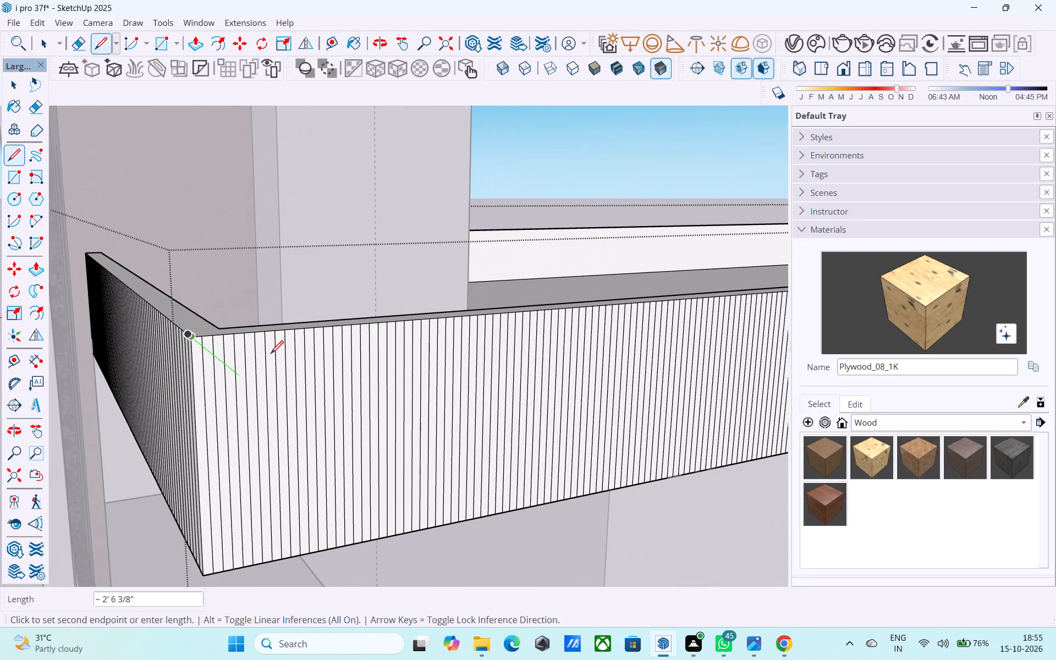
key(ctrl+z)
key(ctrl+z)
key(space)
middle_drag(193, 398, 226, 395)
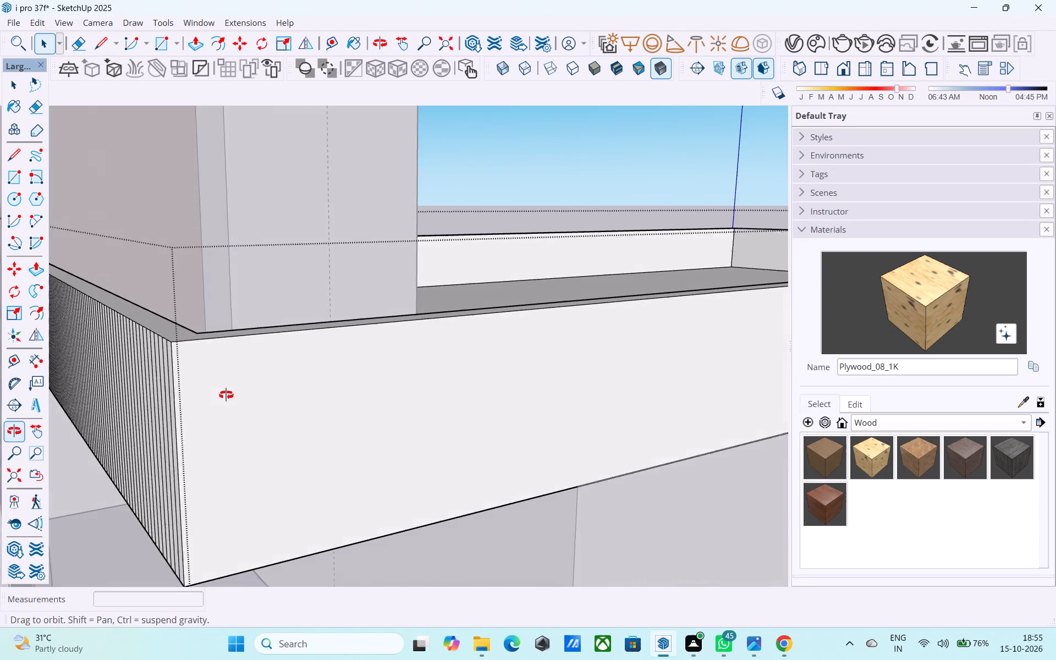
Copy the front corner's full vertical edge to the long parapet face's dividing edge and split the distance into 140 spaces.
middle_drag(226, 395, 227, 395)
scroll(194, 394, up, 1)
click(168, 394)
shift+middle_drag(202, 432, 292, 261)
shift+scroll(284, 447, up, 3)
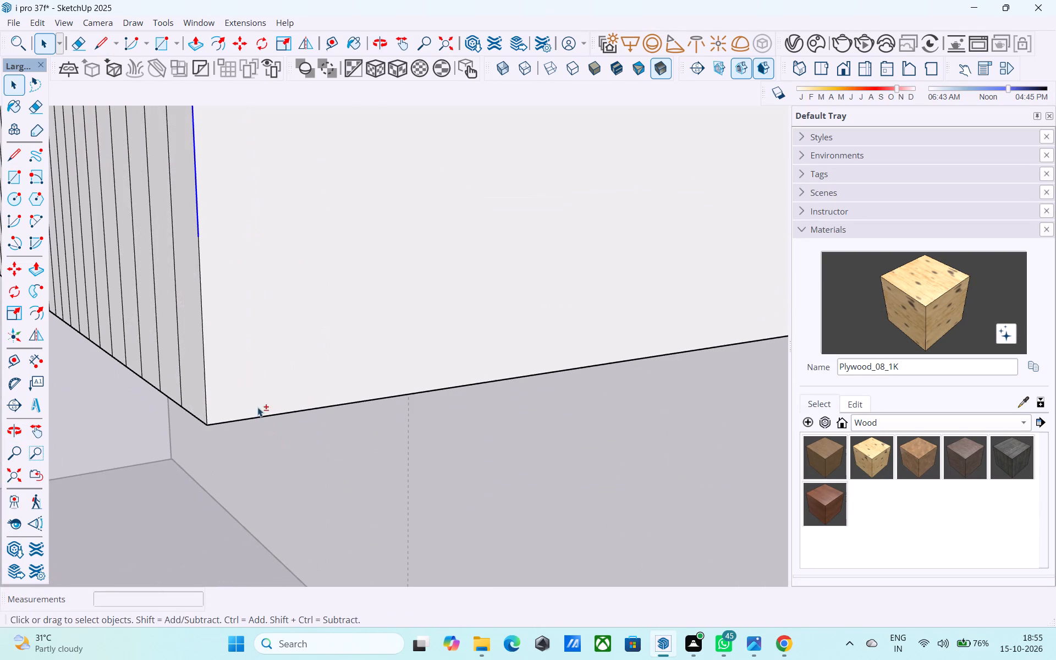
shift+click(204, 377)
shift+scroll(217, 375, down, 16)
shift+middle_drag(282, 380, 315, 492)
scroll(328, 363, down, 2)
middle_drag(328, 363, 340, 428)
key(m)
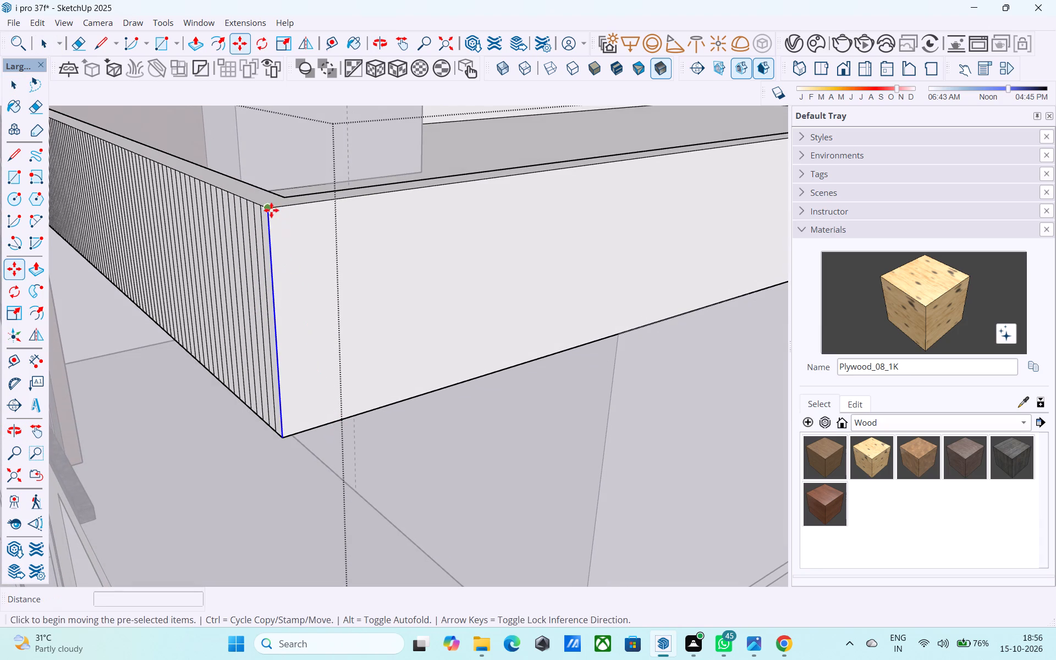
click(269, 208)
scroll(559, 168, down, 5)
shift+middle_drag(577, 180, 265, 340)
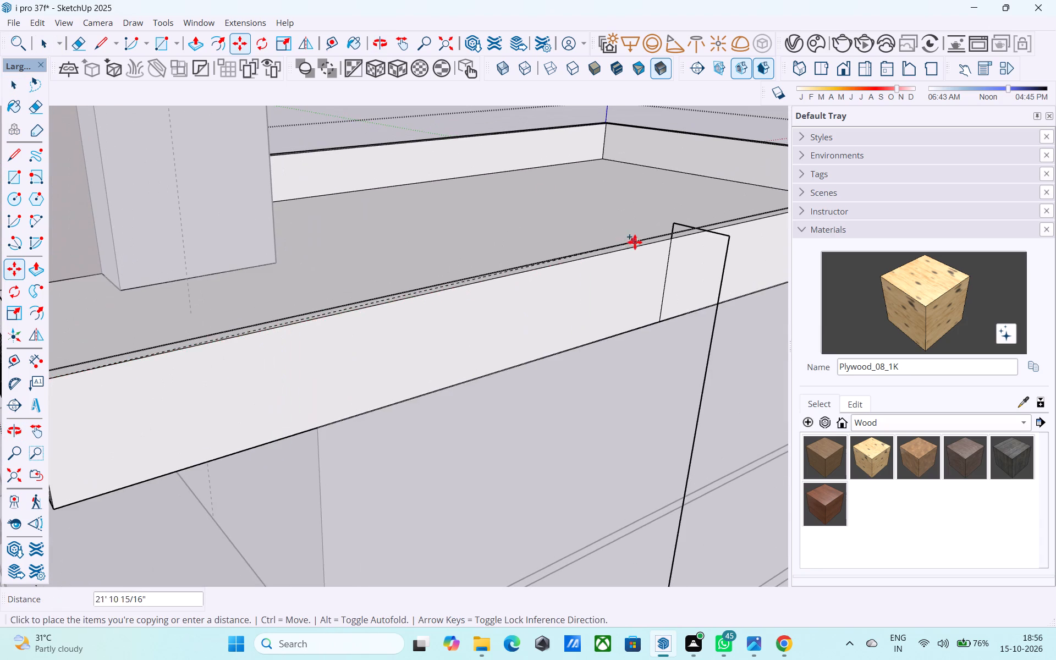
scroll(658, 250, up, 6)
click(678, 232)
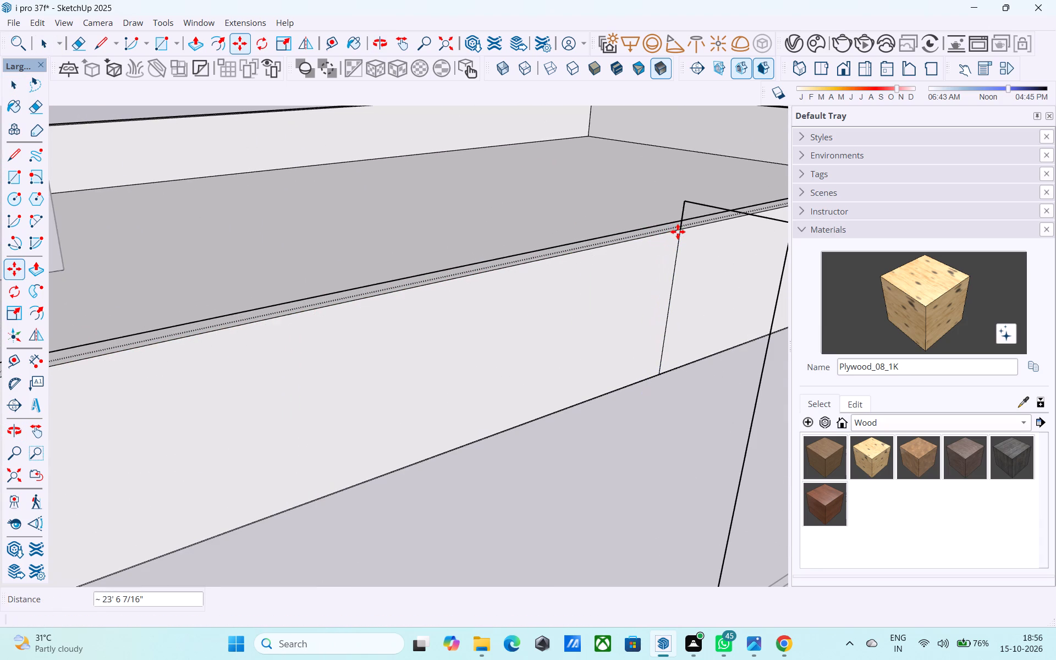
text(/140)
key(Return)
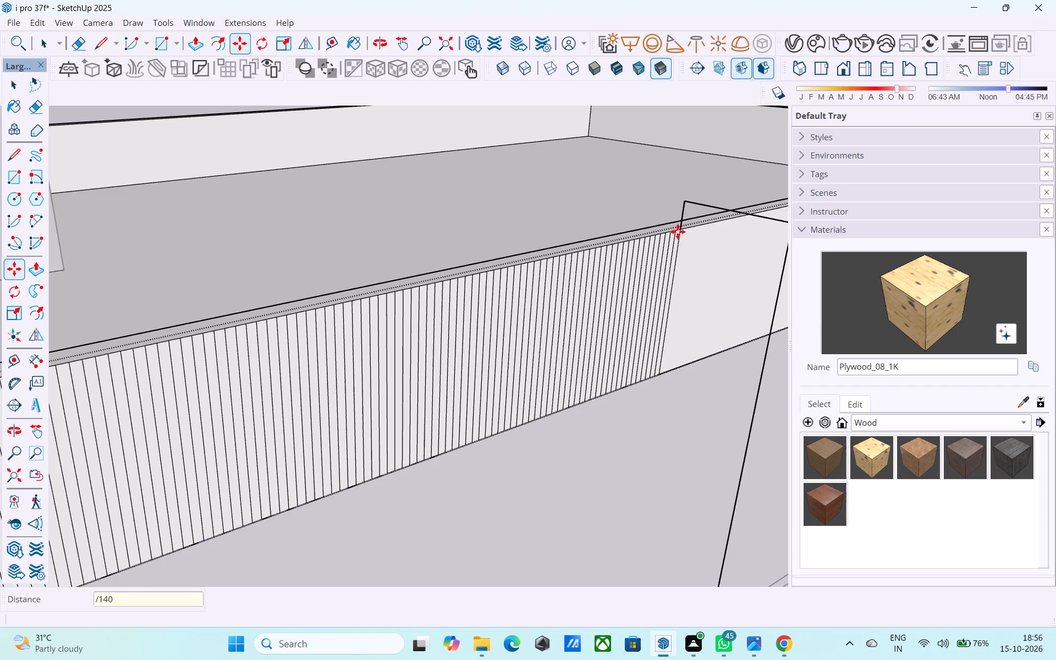
Compare the strip widths of both parapet faces at the front corner with the Line tool.
scroll(676, 232, down, 8)
scroll(152, 375, up, 14)
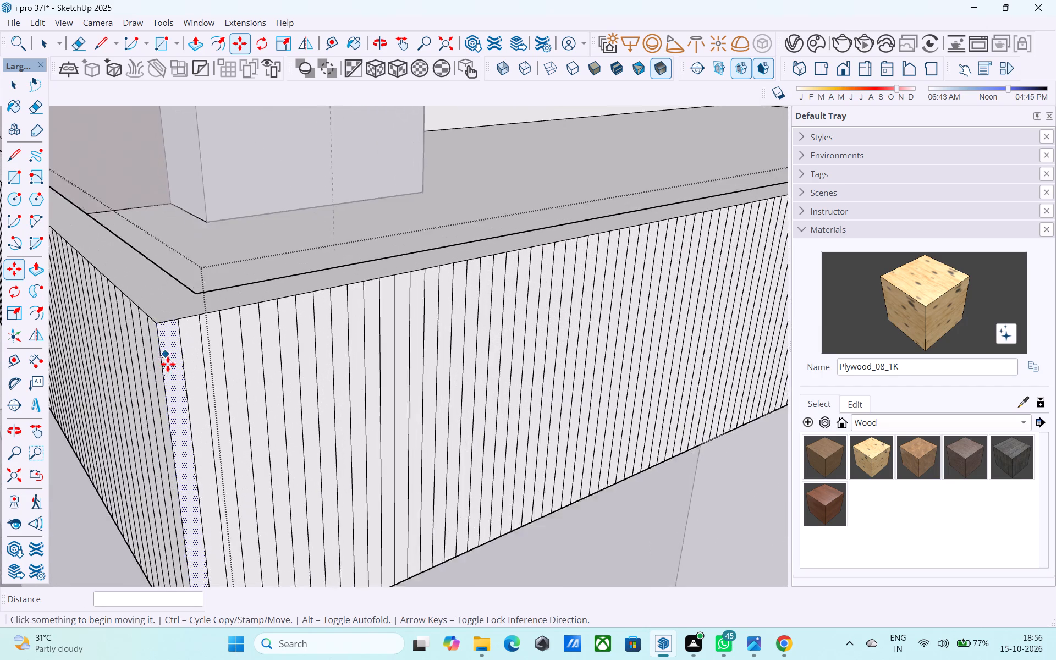
scroll(168, 364, up, 2)
middle_drag(164, 359, 338, 349)
scroll(168, 359, up, 1)
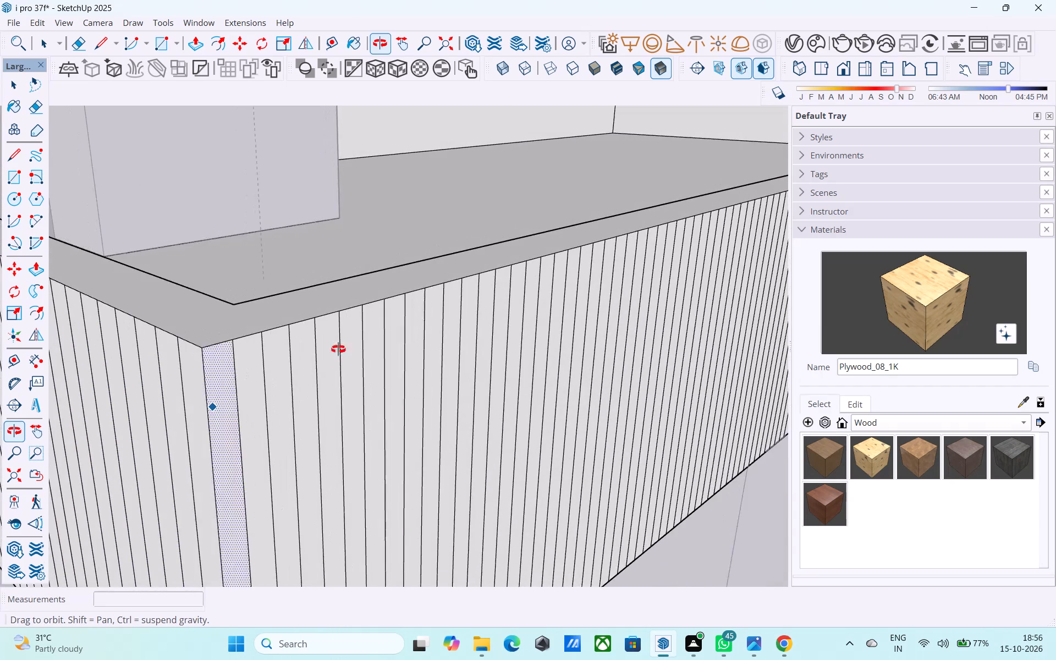
middle_drag(338, 349, 339, 349)
key(l)
click(203, 354)
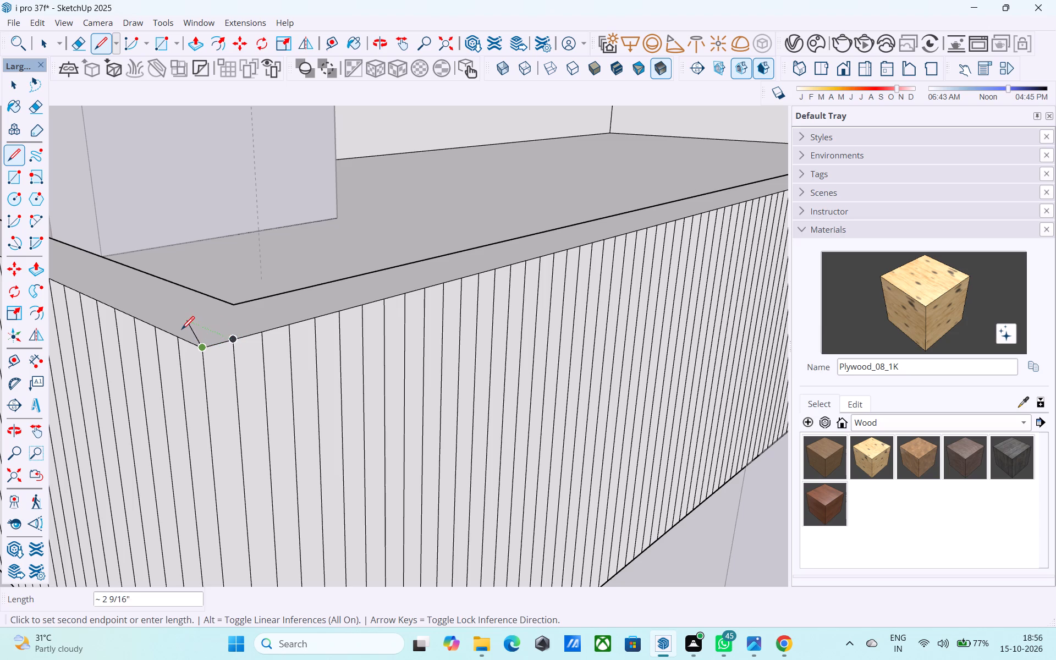
key(space)
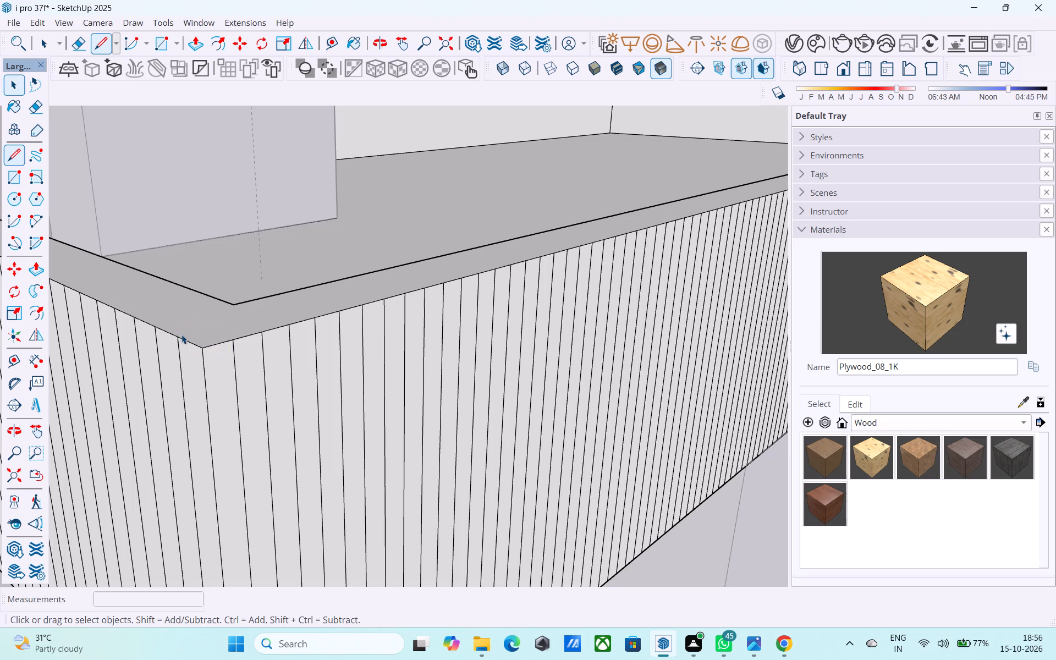
Pull the front parapet face's end strip, farthest from the long face, outward 0.5", then set the distance to 1".
scroll(183, 334, down, 16)
middle_drag(323, 375, 535, 240)
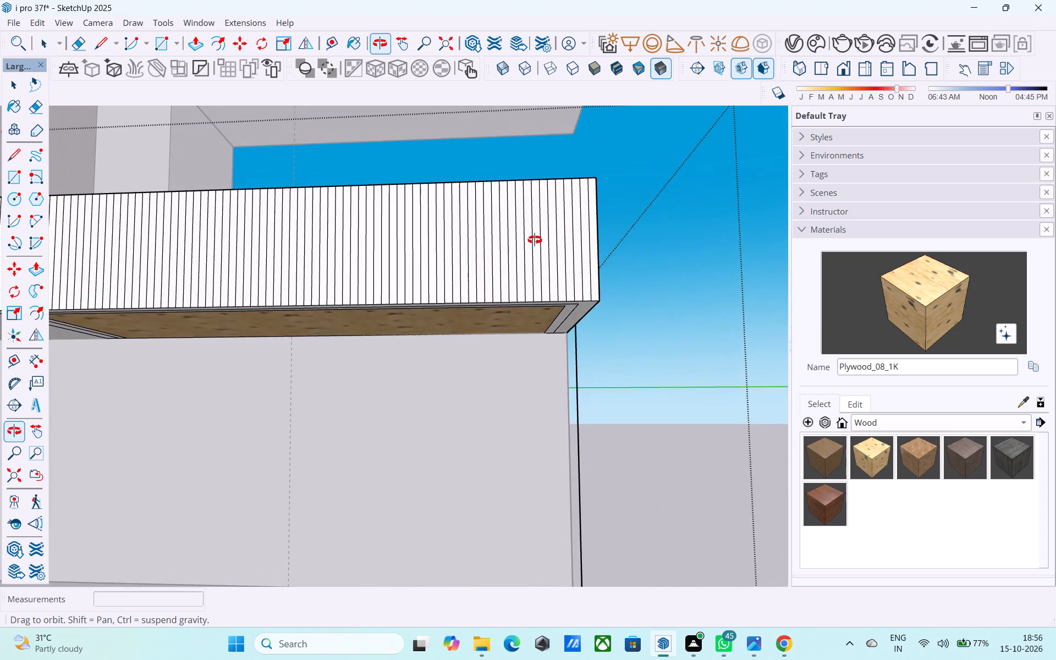
middle_drag(535, 240, 579, 187)
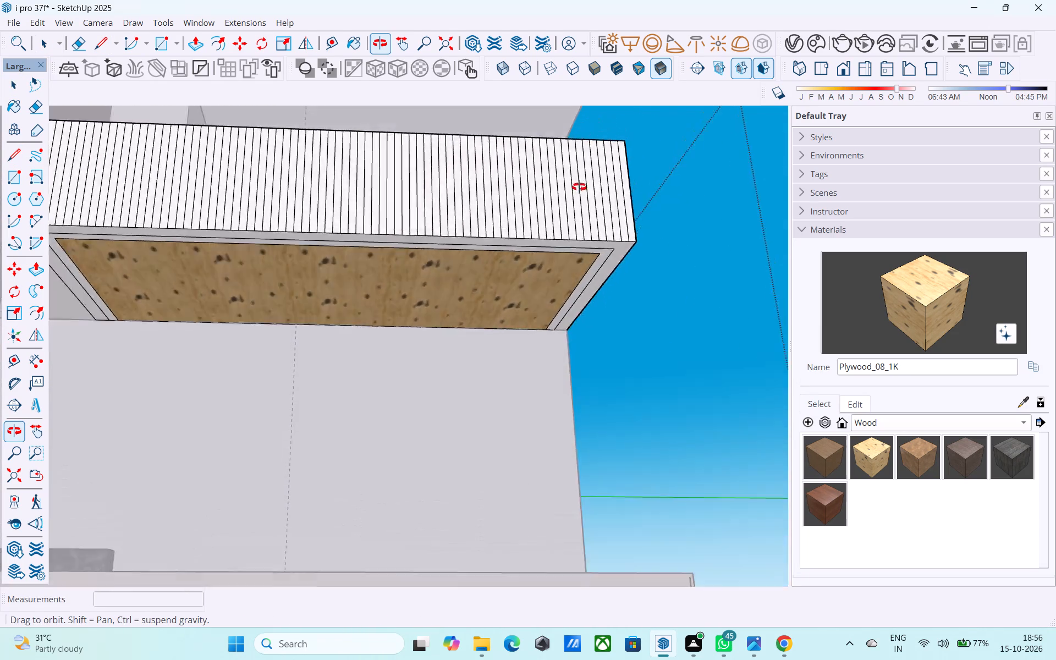
middle_drag(579, 187, 480, 314)
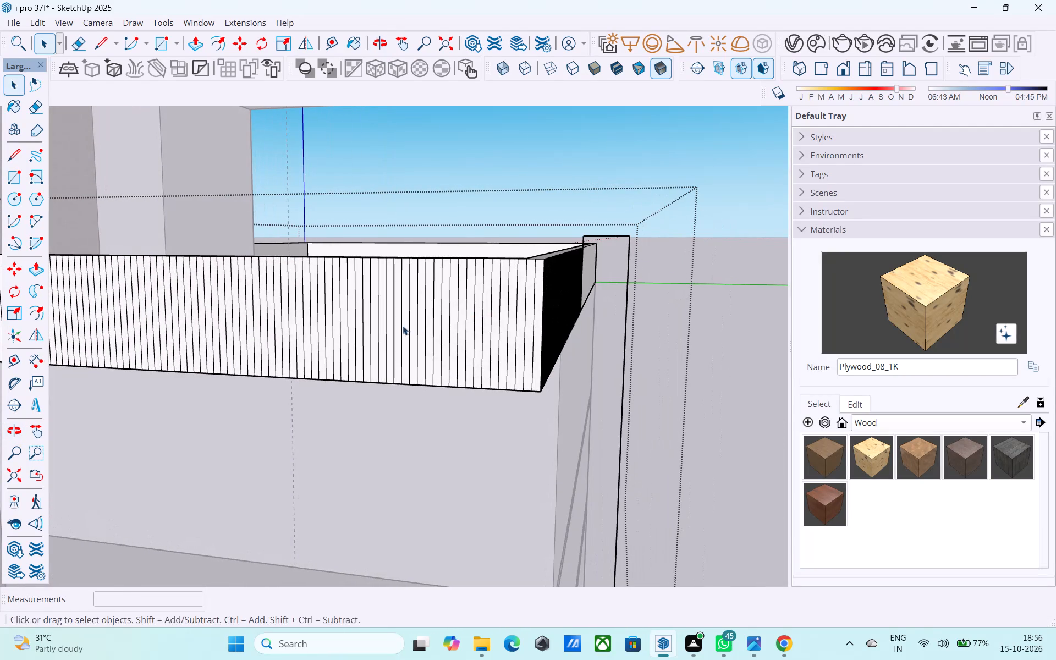
shift+middle_drag(283, 333, 514, 322)
scroll(212, 270, up, 8)
click(167, 253)
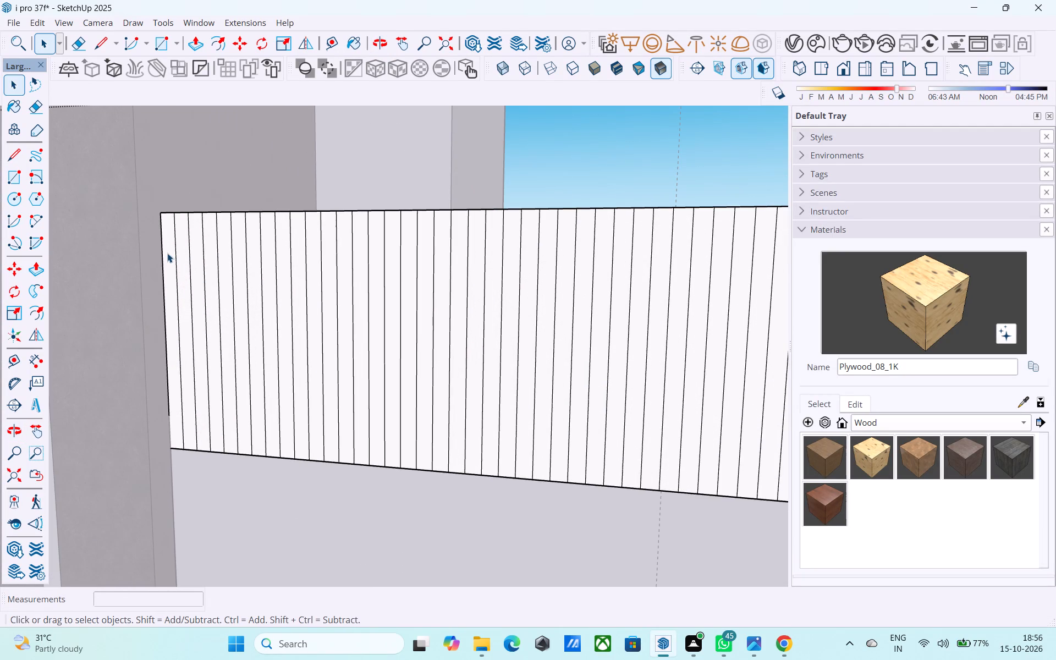
key(p)
click(167, 253)
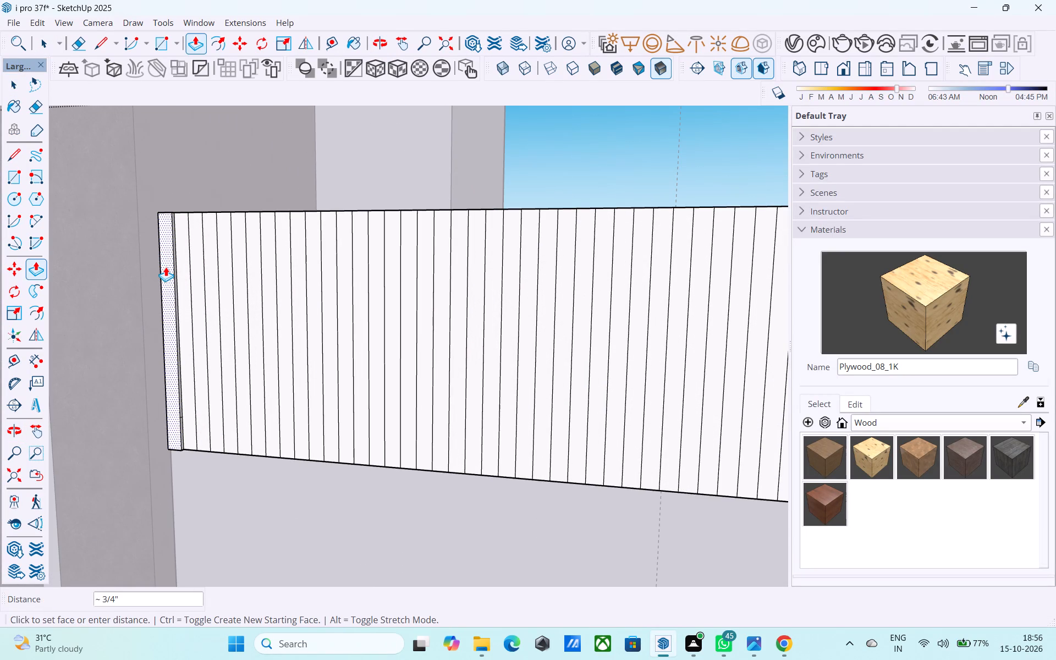
text(0.)
text(5")
key(Return)
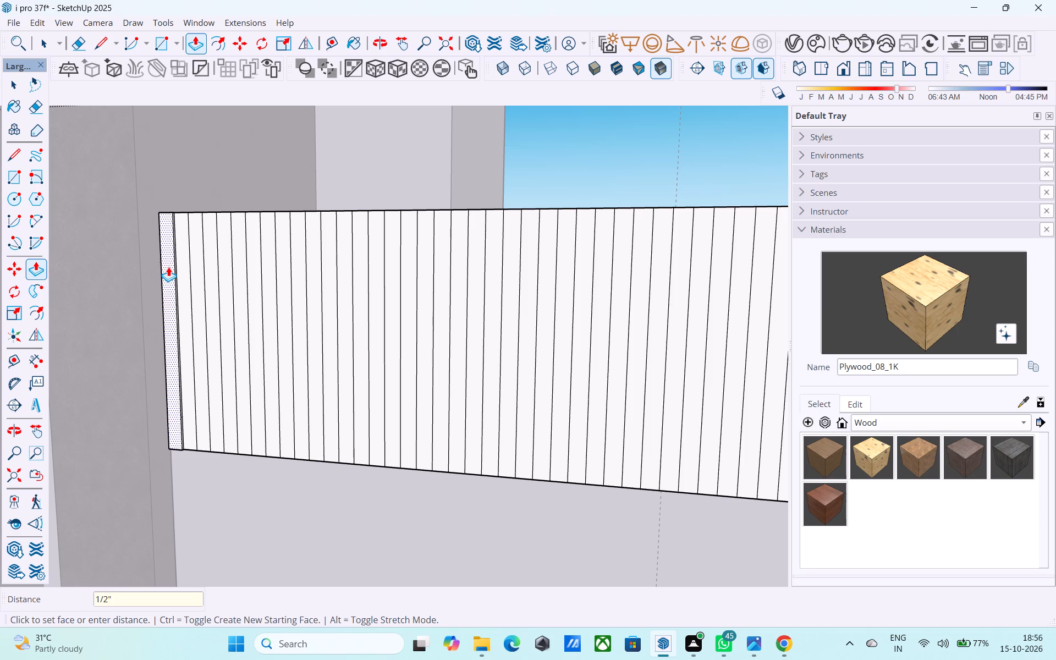
key(1)
key(shift+quotedbl)
key(Return)
key(space)
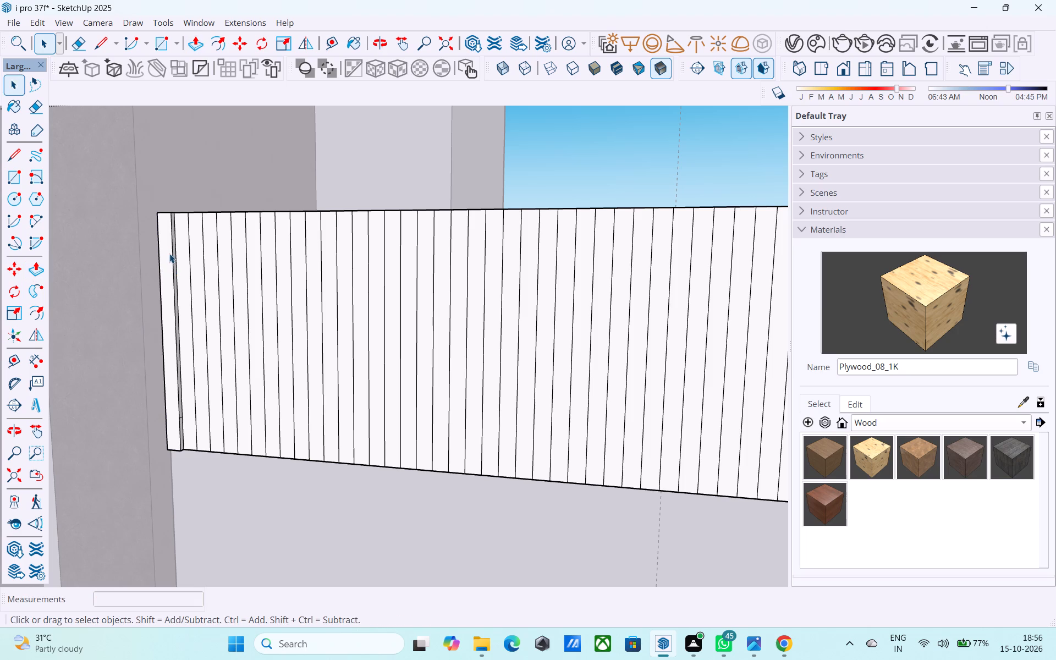
Repeat the 1" Push/Pull on the next nine alternate strips of the front face, working from its pulled end strip.
key(p)
double_click(191, 260)
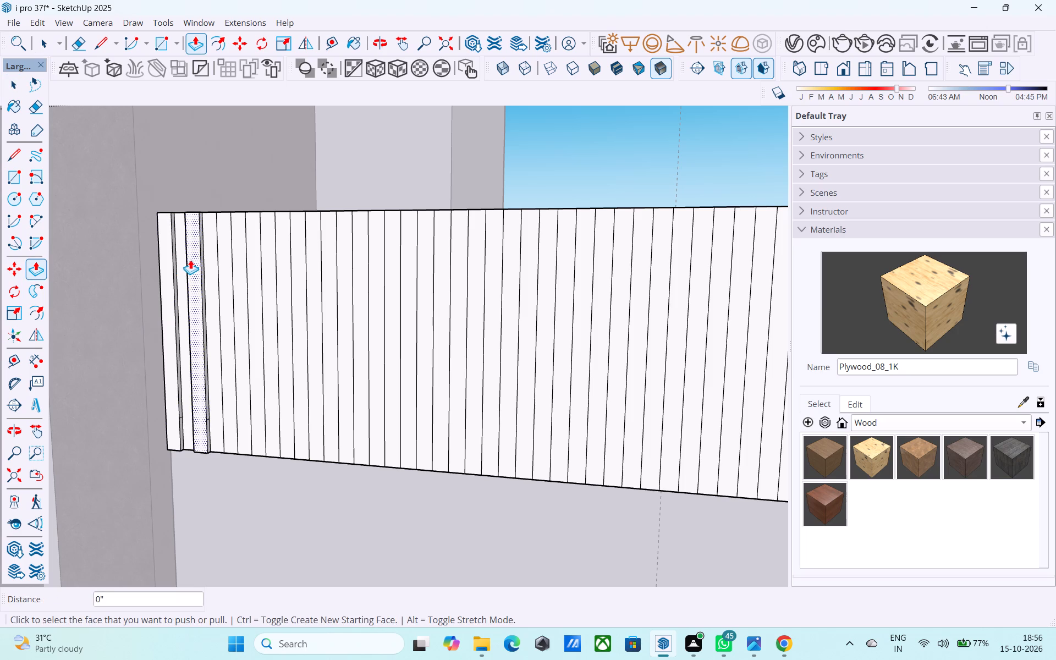
double_click(221, 238)
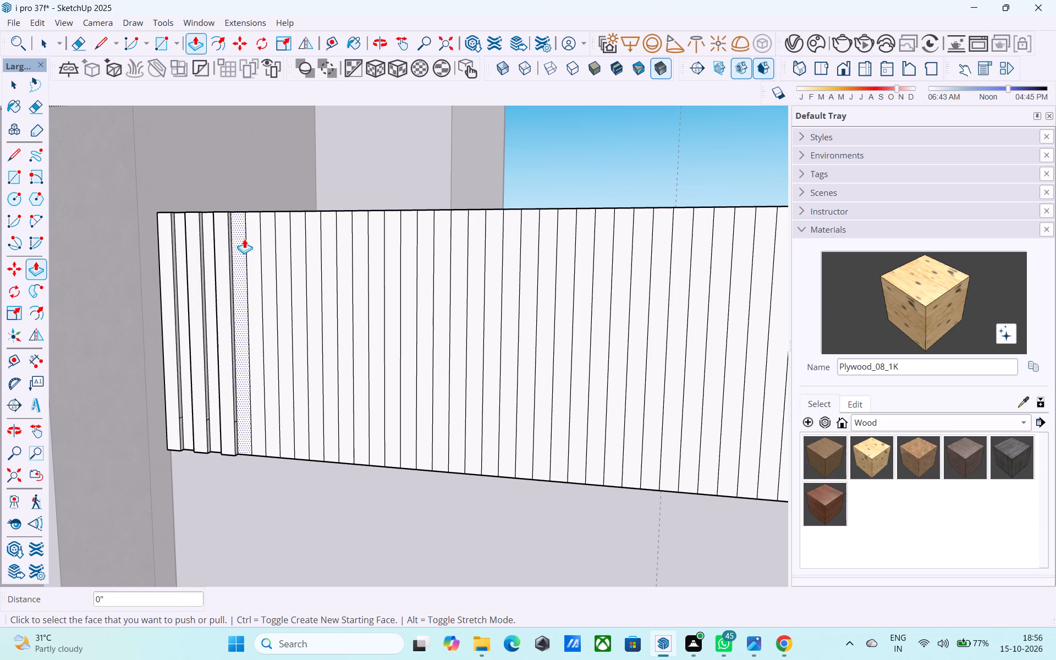
double_click(251, 238)
double_click(282, 243)
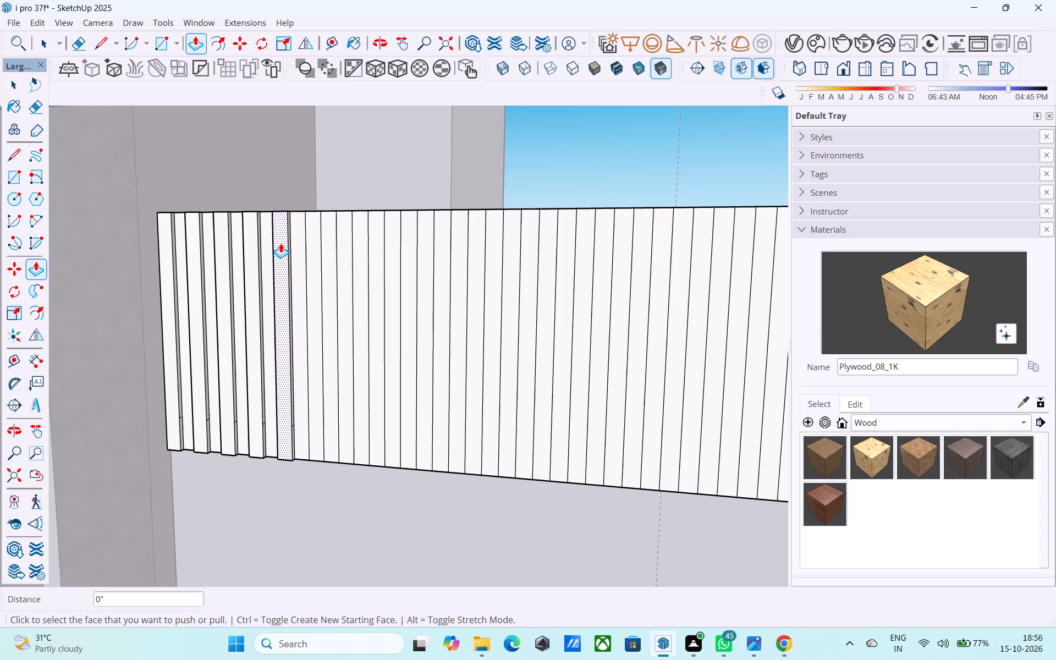
scroll(309, 250, up, 6)
middle_drag(312, 245, 321, 398)
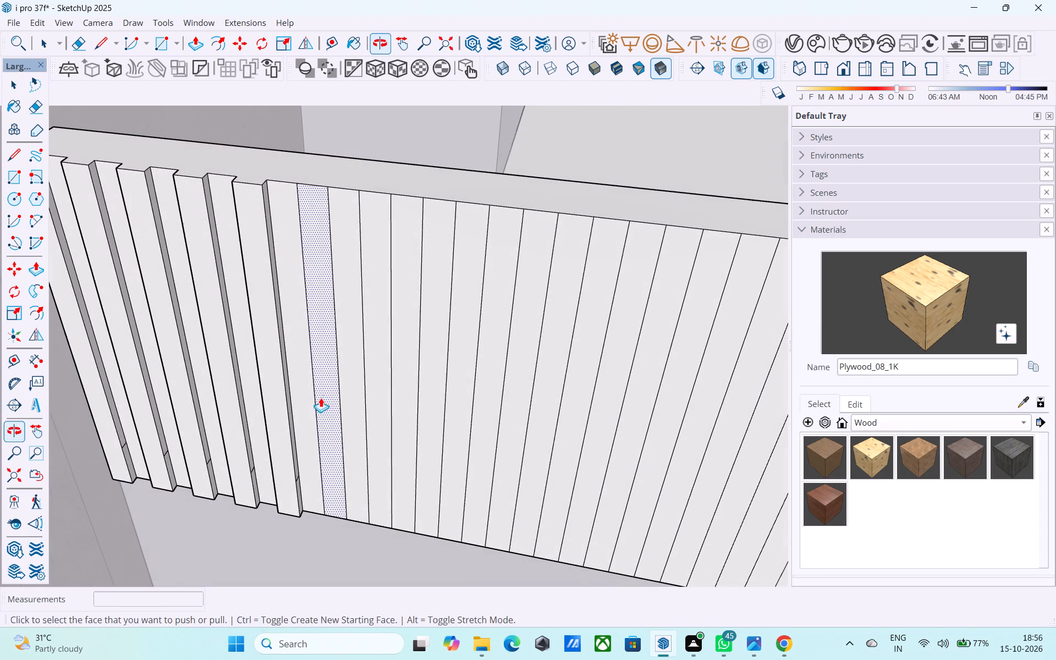
middle_drag(321, 398, 323, 402)
double_click(322, 199)
double_click(372, 206)
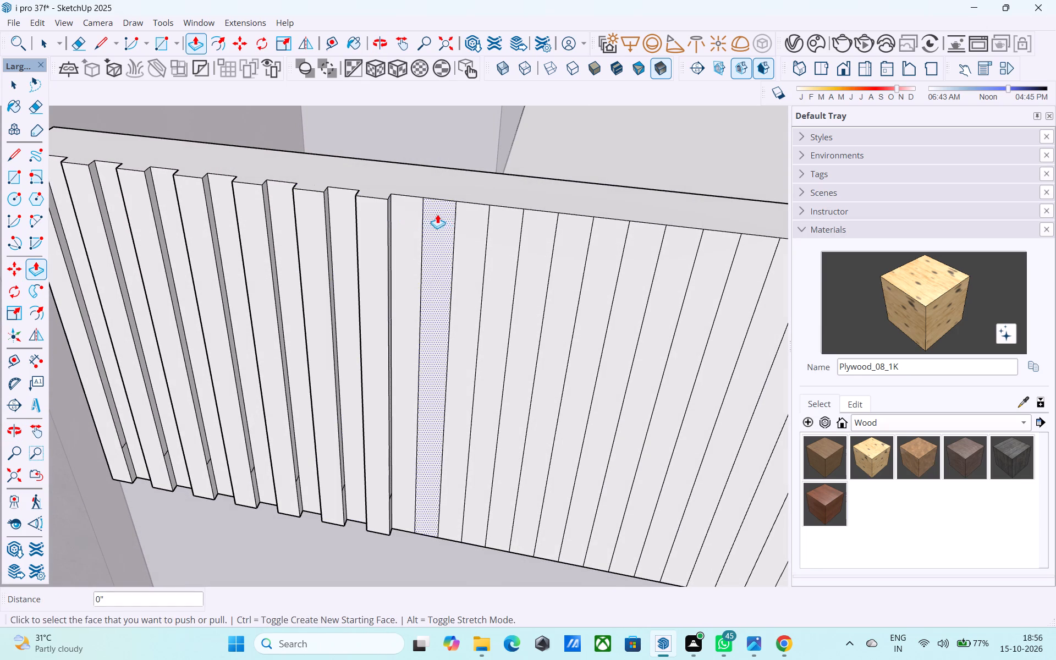
double_click(443, 214)
double_click(505, 213)
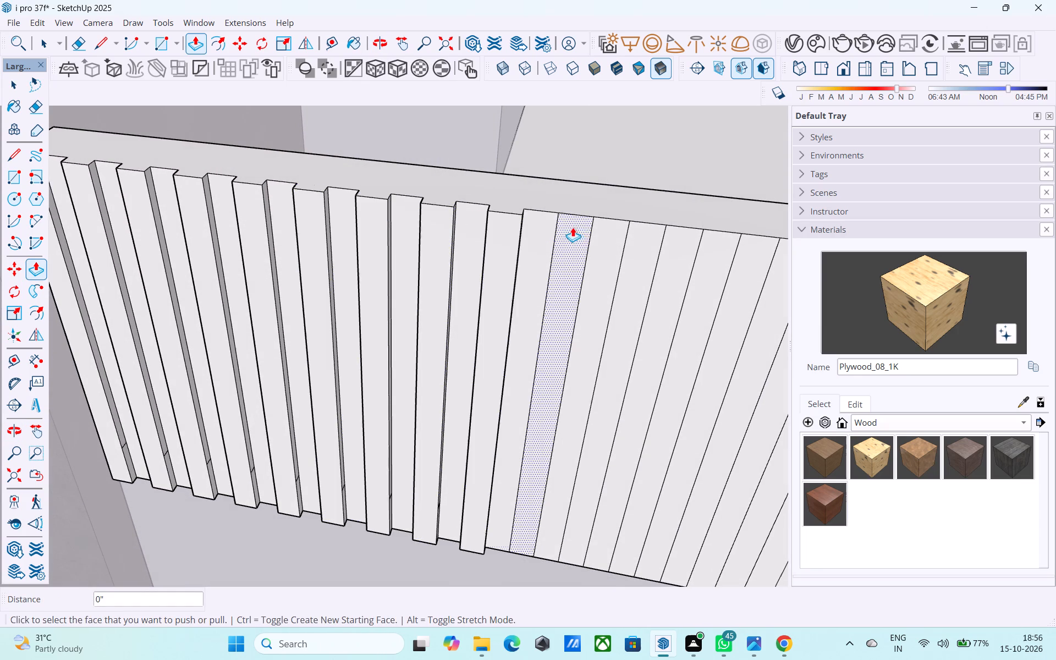
double_click(575, 227)
Repeat the 1" pull on six more strips of the front parapet face, continuing toward the long face.
scroll(305, 249, down, 4)
scroll(506, 249, up, 7)
double_click(560, 236)
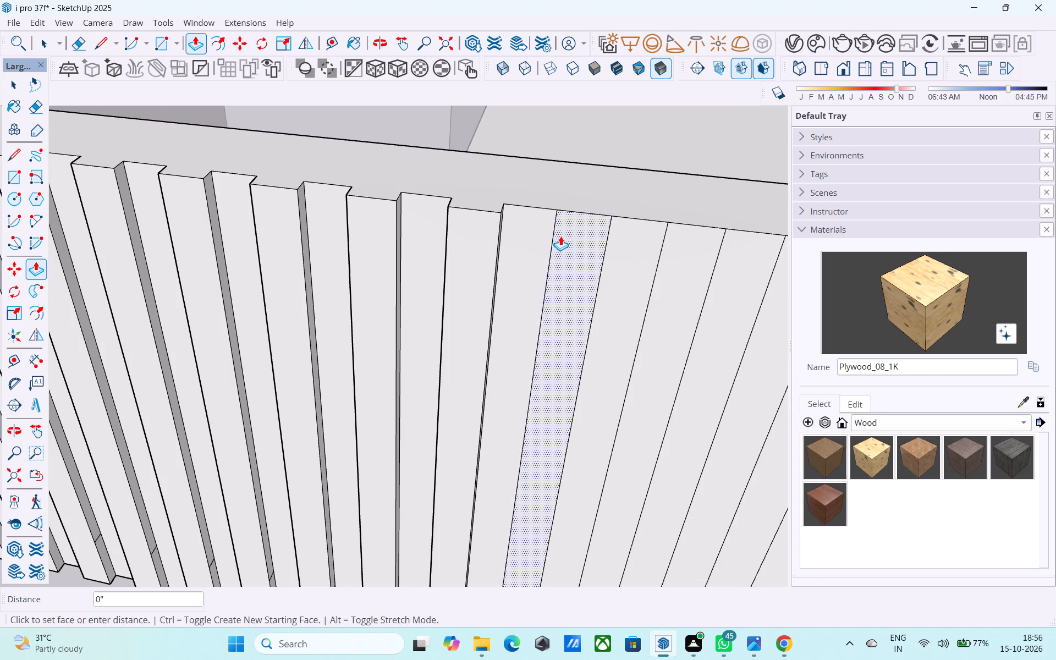
scroll(303, 252, down, 4)
middle_drag(509, 261, 454, 252)
double_click(553, 263)
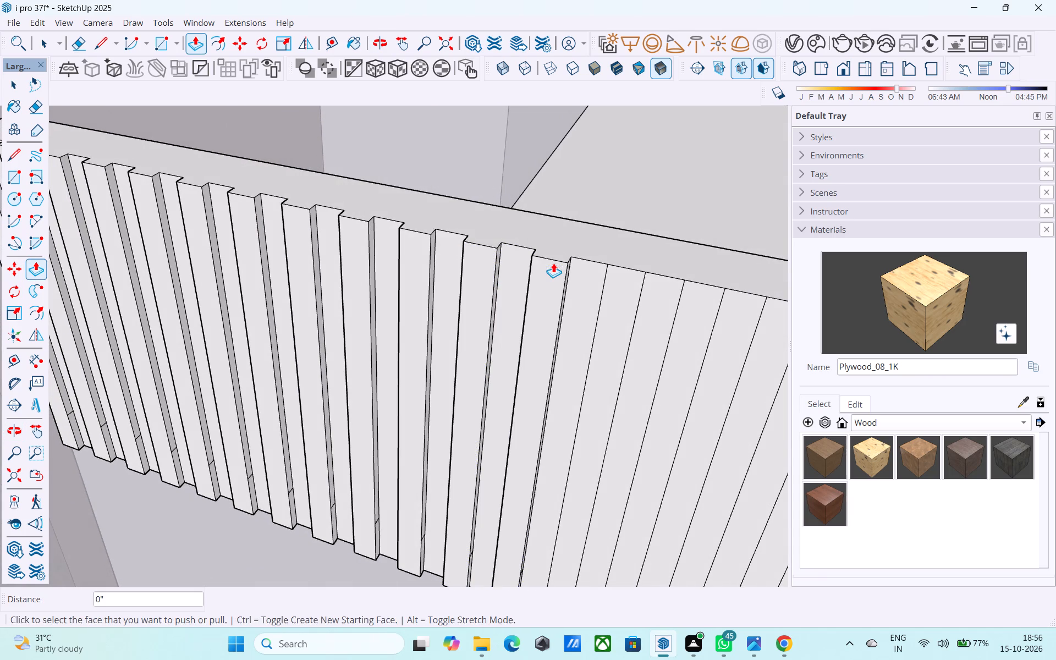
double_click(625, 282)
double_click(691, 307)
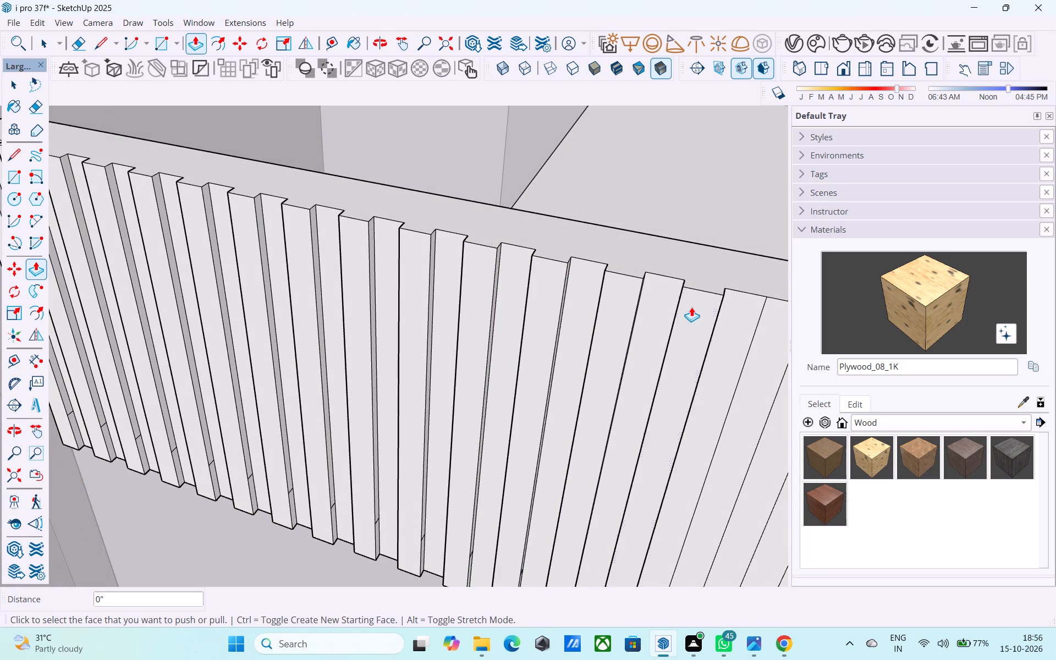
scroll(448, 313, down, 3)
scroll(657, 332, up, 2)
double_click(652, 326)
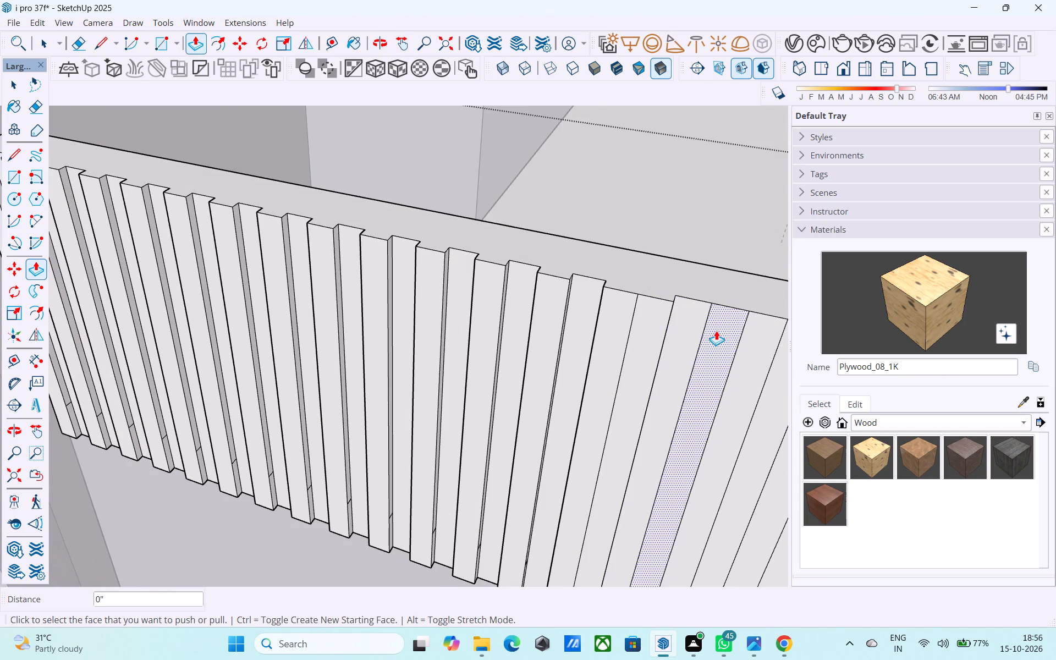
double_click(716, 331)
Pull the next eight alternate strips of the front parapet face outward by the same 1".
shift+middle_drag(716, 331, 368, 252)
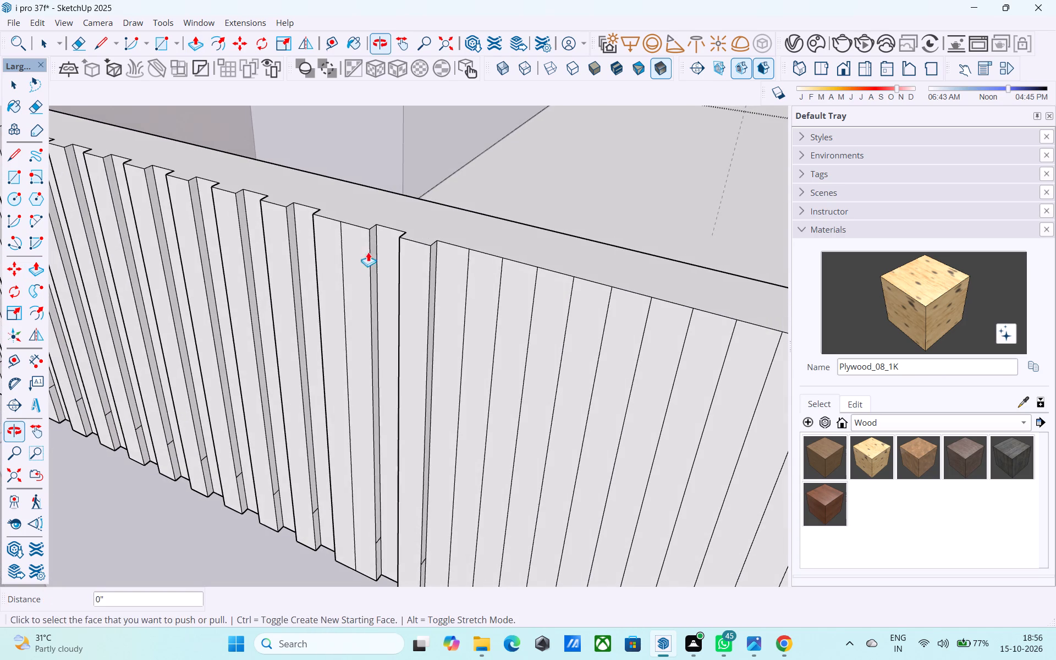
double_click(491, 291)
double_click(551, 306)
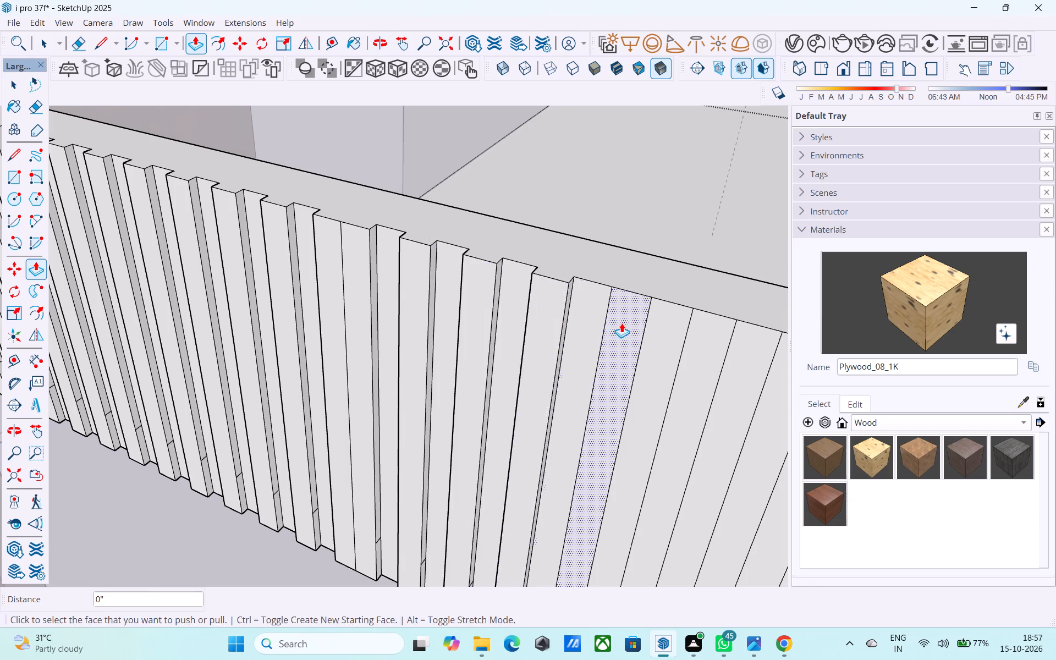
double_click(621, 323)
shift+middle_drag(628, 321, 392, 253)
double_click(468, 282)
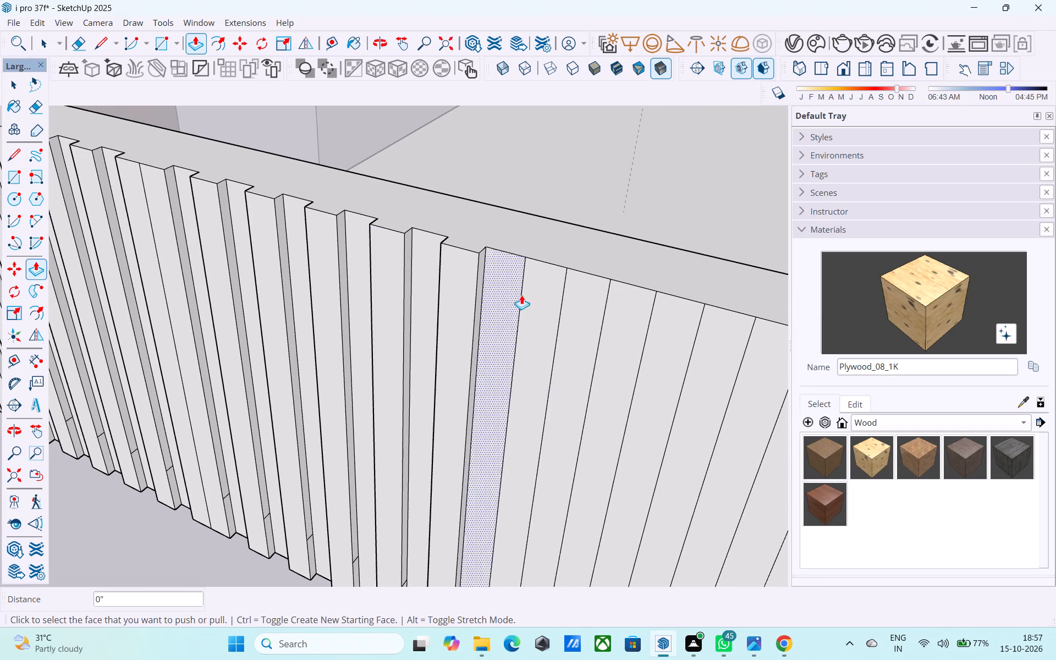
double_click(543, 297)
shift+middle_drag(551, 297, 421, 254)
double_click(484, 274)
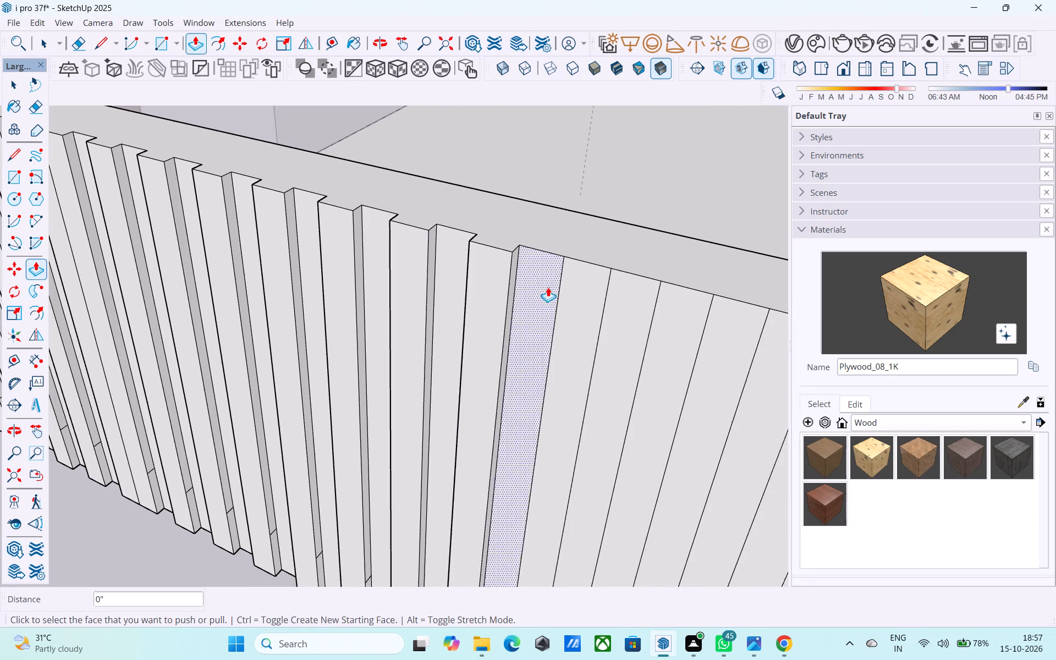
shift+middle_drag(576, 288, 491, 256)
double_click(496, 261)
middle_drag(584, 290, 543, 268)
double_click(544, 267)
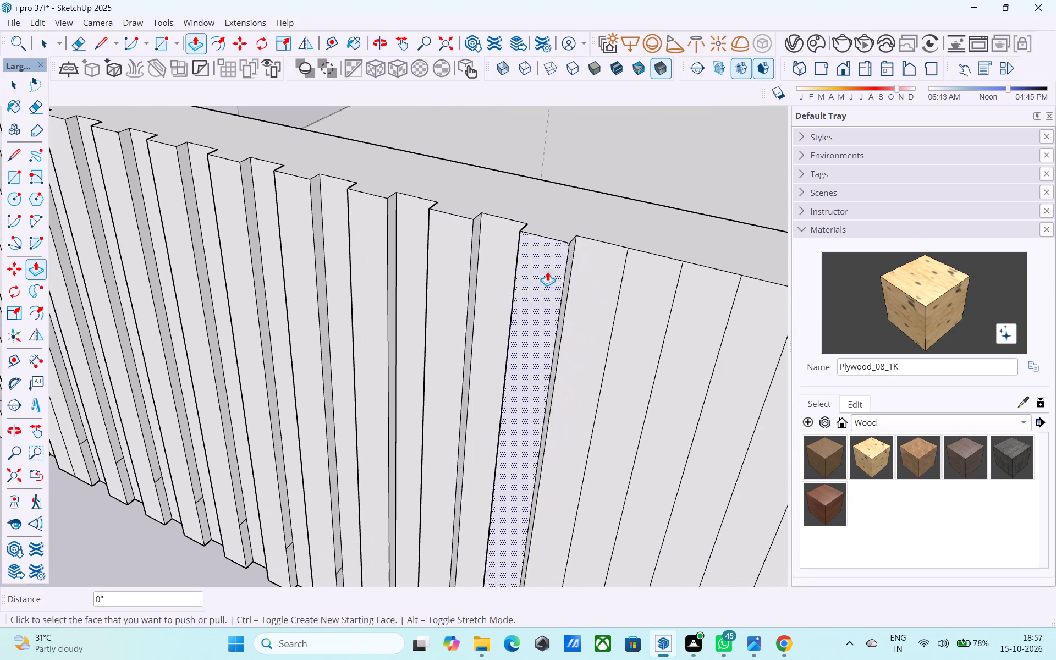
Continue the 1" rib pattern by pulling eight further alternate strips along the front parapet face.
shift+middle_drag(561, 278, 422, 238)
shift+scroll(561, 278, up, 1)
double_click(530, 268)
scroll(530, 268, down, 3)
middle_drag(530, 268, 416, 237)
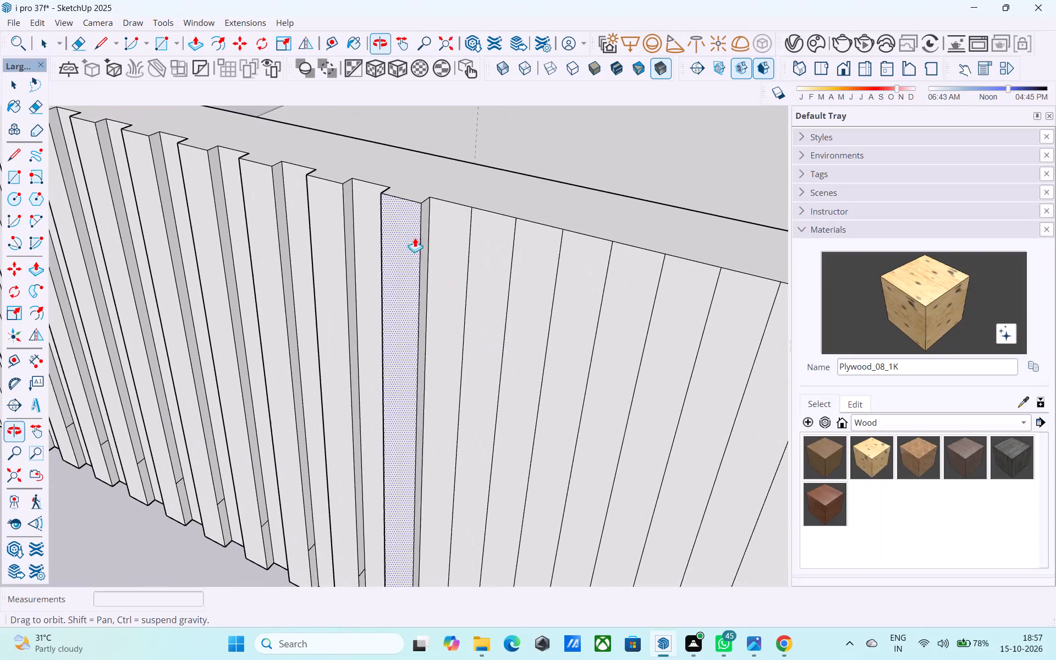
double_click(479, 261)
middle_drag(586, 288, 476, 222)
double_click(476, 222)
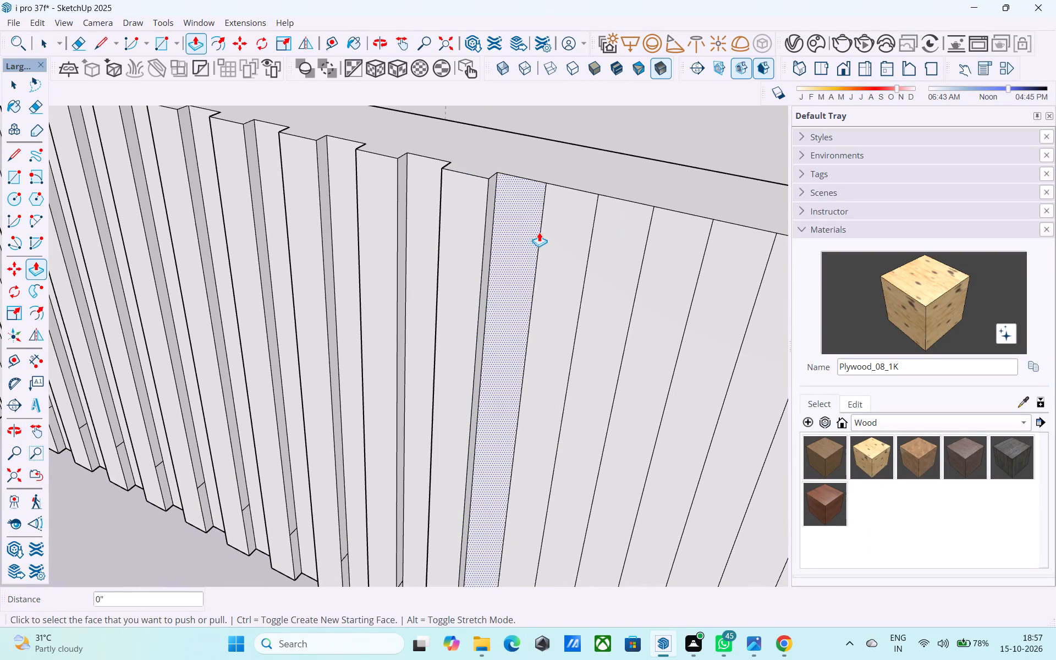
double_click(565, 240)
double_click(670, 269)
middle_drag(670, 269, 388, 196)
double_click(479, 230)
double_click(600, 252)
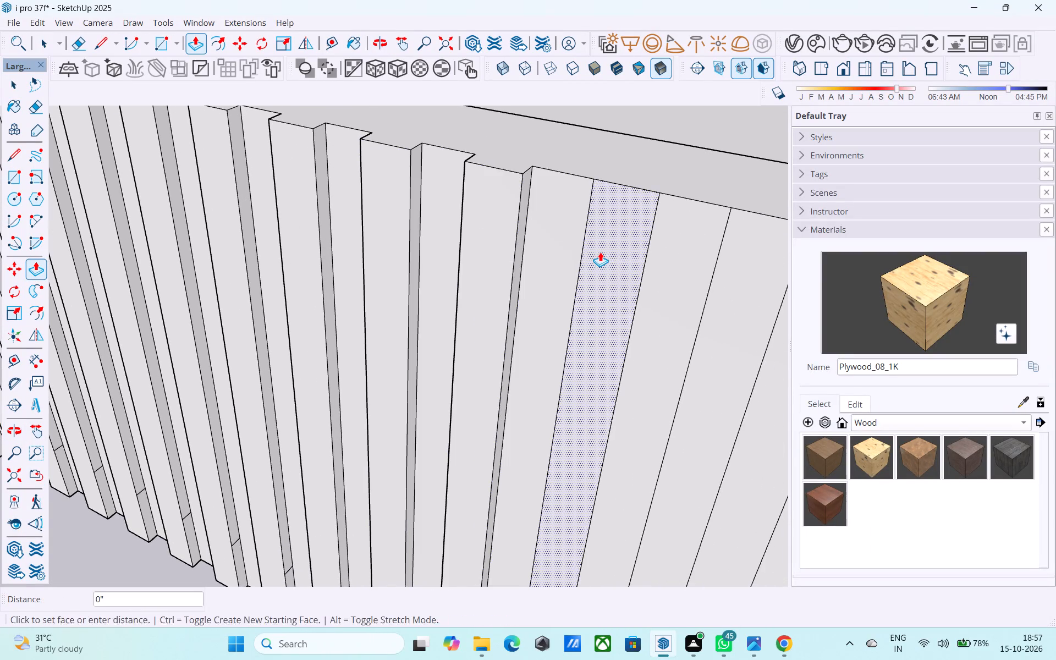
shift+middle_drag(639, 268, 366, 204)
double_click(454, 226)
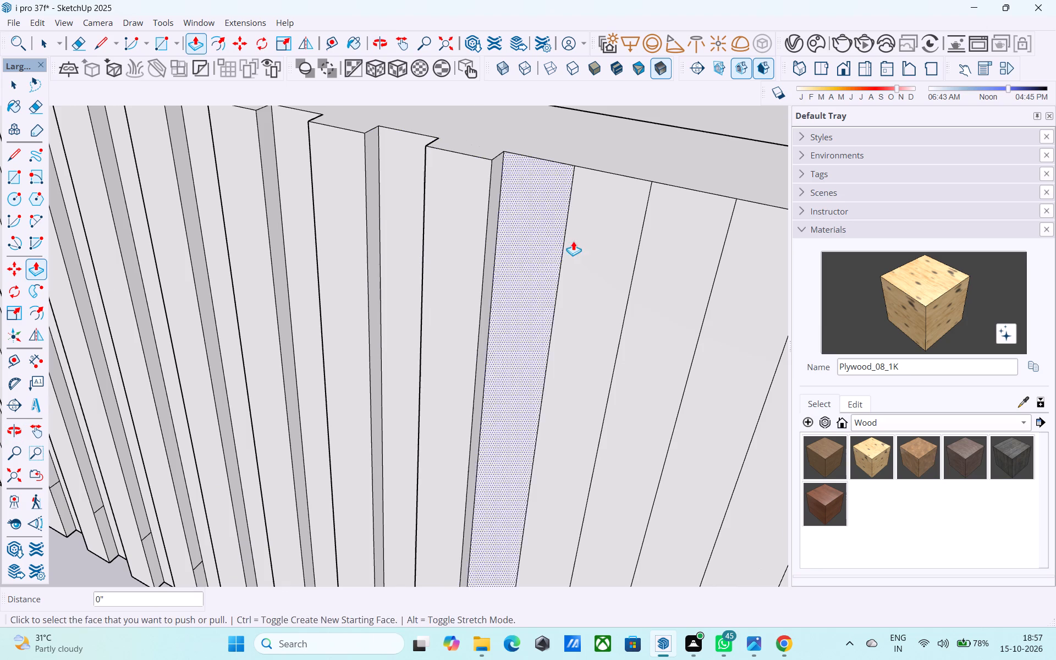
Pull the next five alternate strips of the front parapet face outward by the same 1", heading for the long-face corner.
double_click(573, 241)
middle_drag(636, 279, 393, 215)
double_click(502, 231)
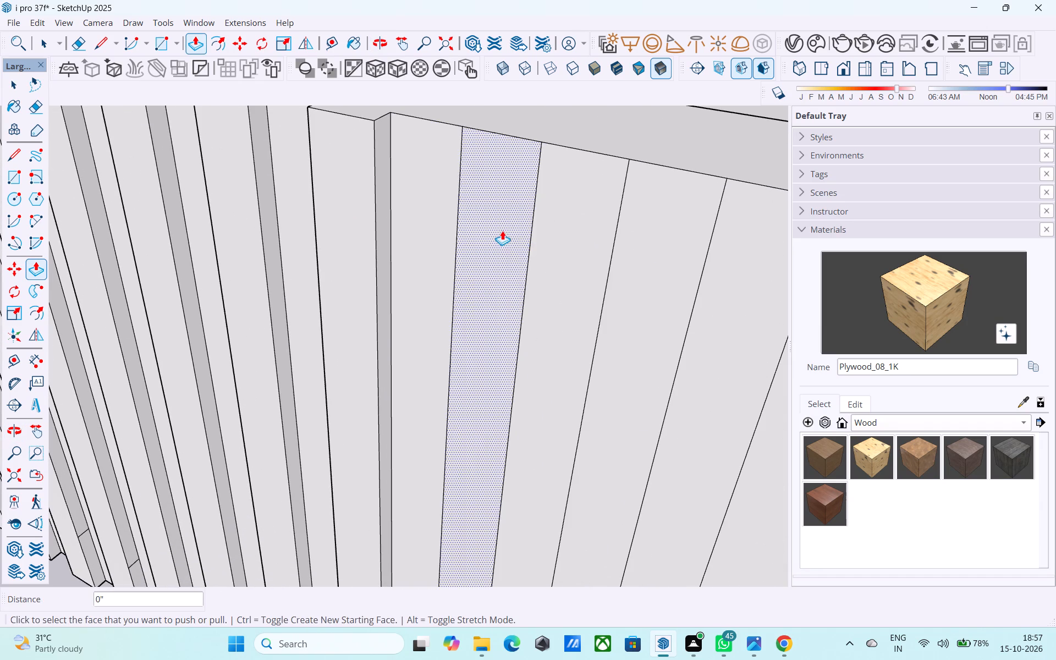
double_click(621, 258)
scroll(452, 258, down, 5)
shift+middle_drag(614, 298, 441, 251)
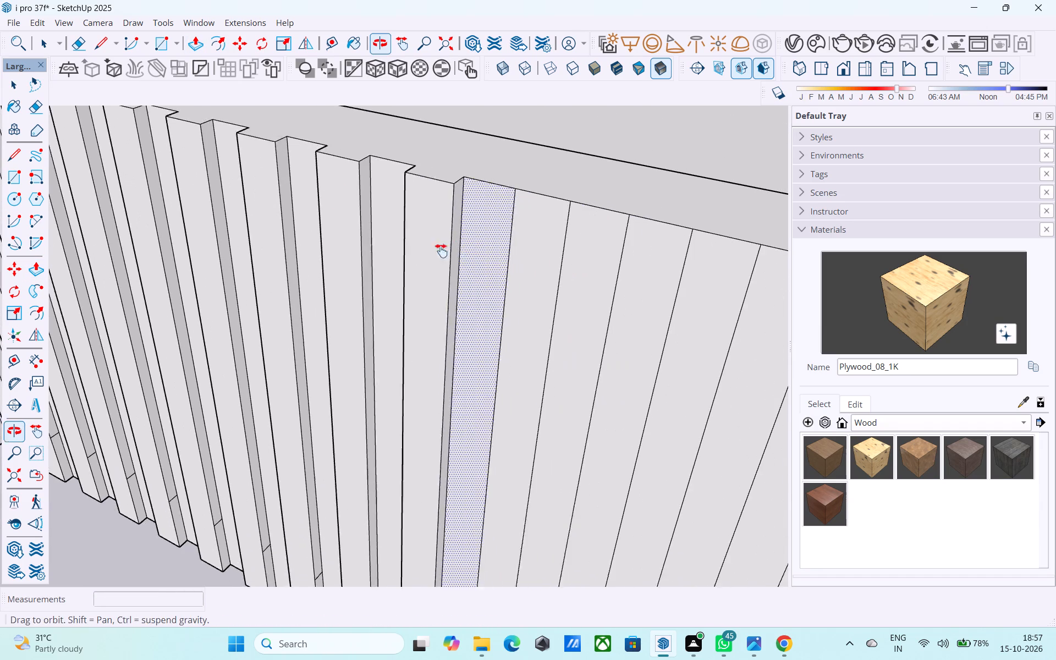
shift+middle_drag(441, 251, 417, 245)
double_click(482, 254)
double_click(556, 271)
Pull the last four alternate strips of the front parapet face out 1", finishing with the strip at the corner.
shift+middle_drag(647, 304, 643, 304)
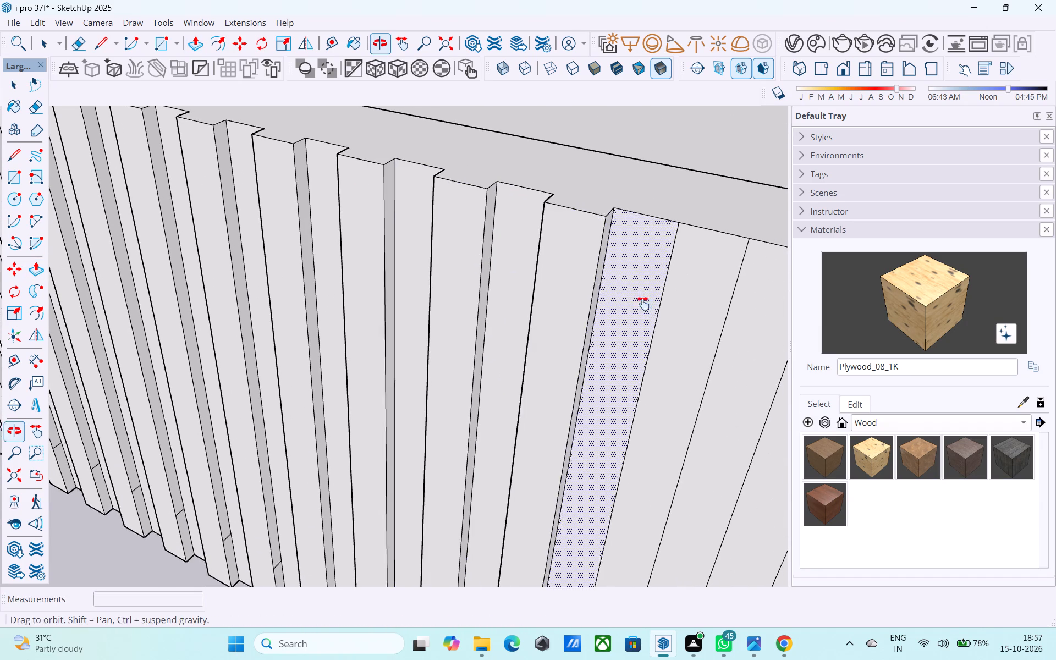
shift+middle_drag(643, 304, 434, 249)
double_click(466, 260)
double_click(574, 283)
scroll(628, 320, down, 4)
middle_drag(633, 329, 410, 227)
click(465, 224)
drag(465, 224, 471, 222)
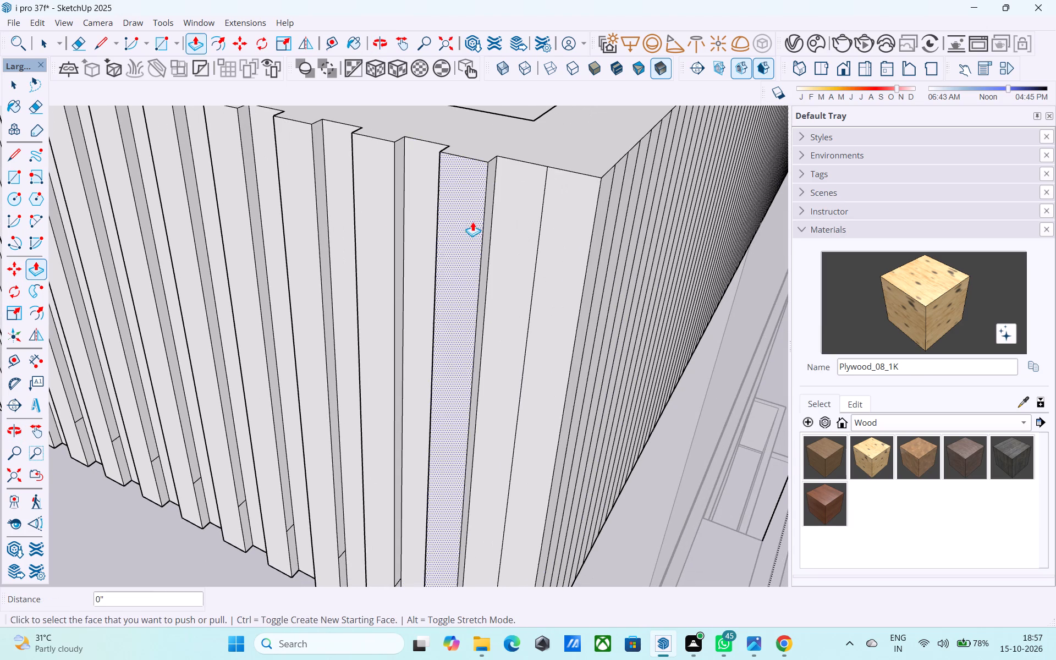
double_click(581, 241)
Start the 1" rib pattern on the long parapet face around the corner, pulling alternate strips outward from its corner strip.
middle_drag(576, 243, 408, 216)
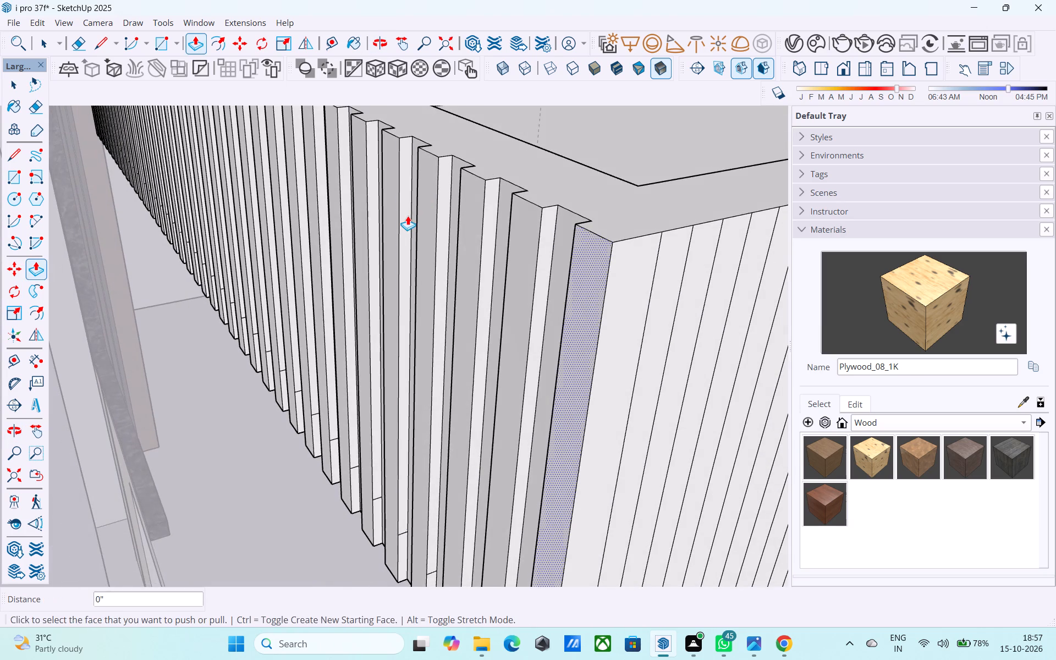
scroll(408, 215, down, 2)
shift+middle_drag(576, 305, 431, 253)
double_click(431, 253)
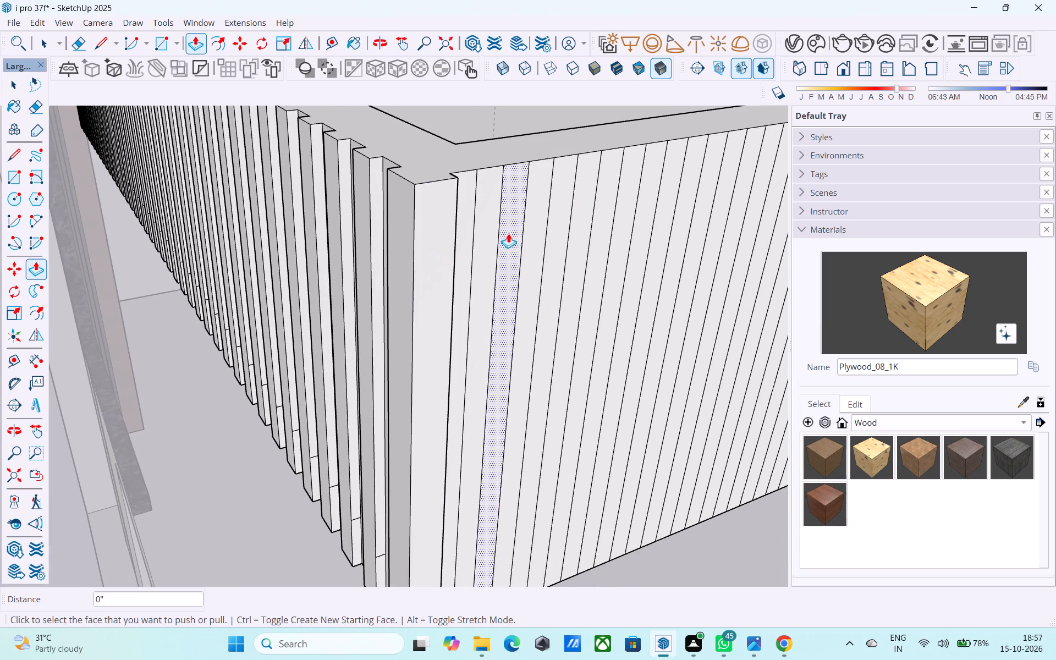
double_click(492, 219)
shift+middle_drag(518, 226, 293, 260)
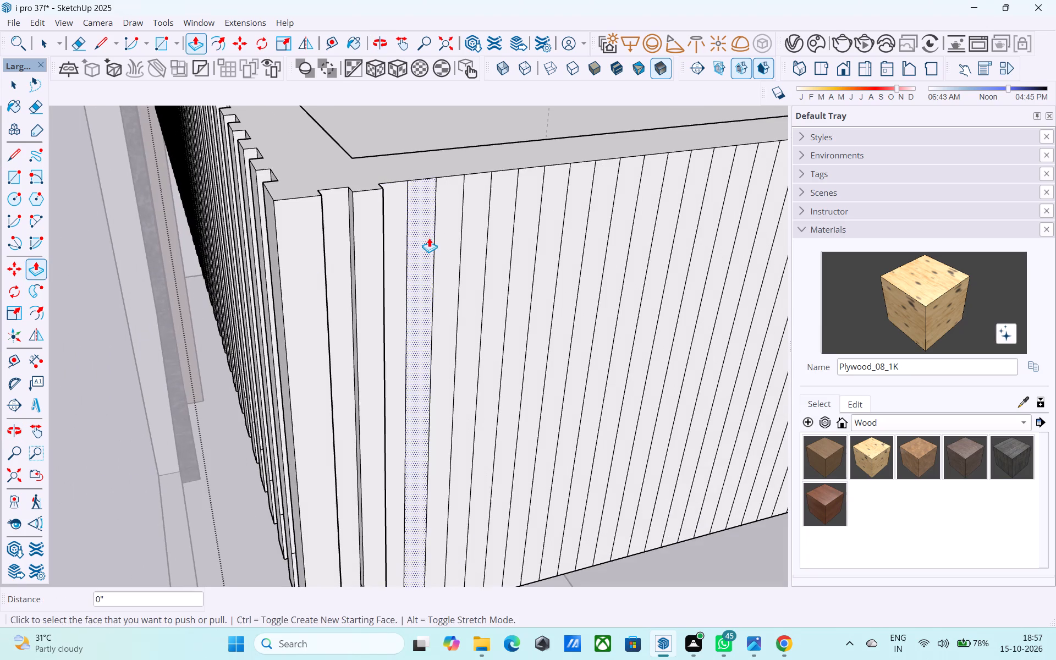
shift+middle_drag(429, 238, 323, 260)
scroll(355, 249, up, 4)
double_click(365, 236)
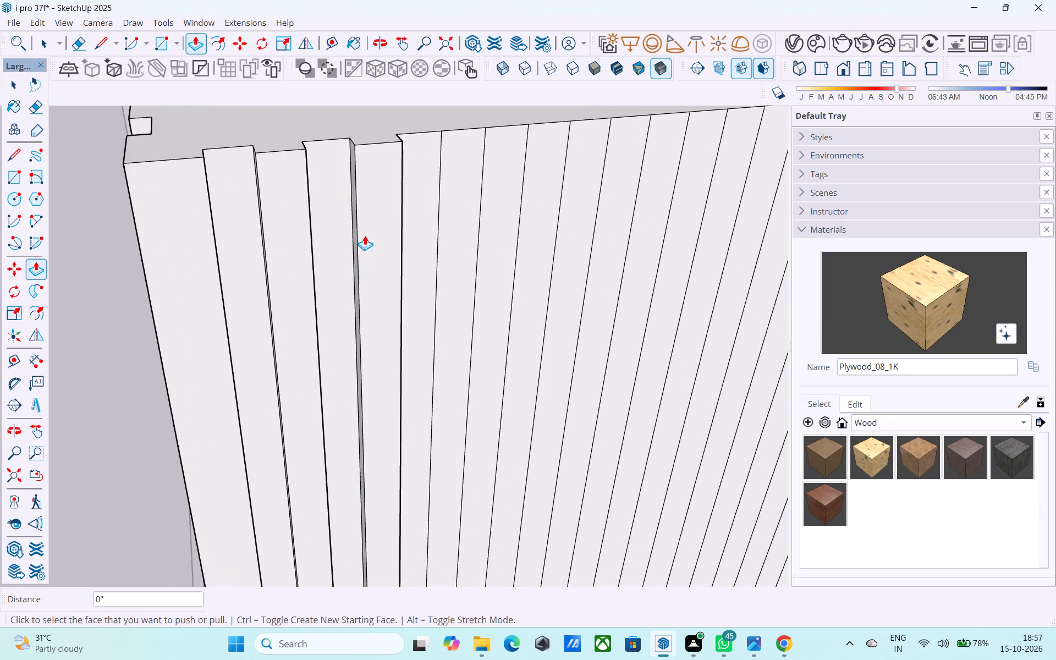
shift+middle_drag(443, 241, 310, 337)
double_click(324, 292)
double_click(407, 276)
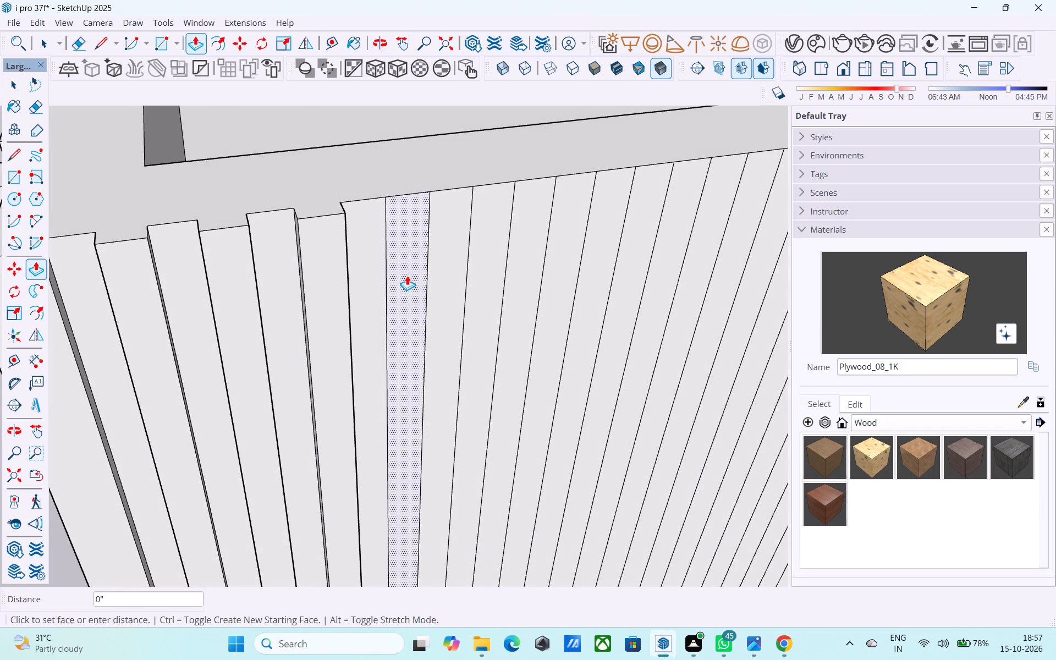
Repeat the outward pull on the following alternate strips of the long parapet face, leaving one flat strip between ribs.
shift+middle_drag(492, 252, 329, 309)
double_click(329, 310)
double_click(408, 289)
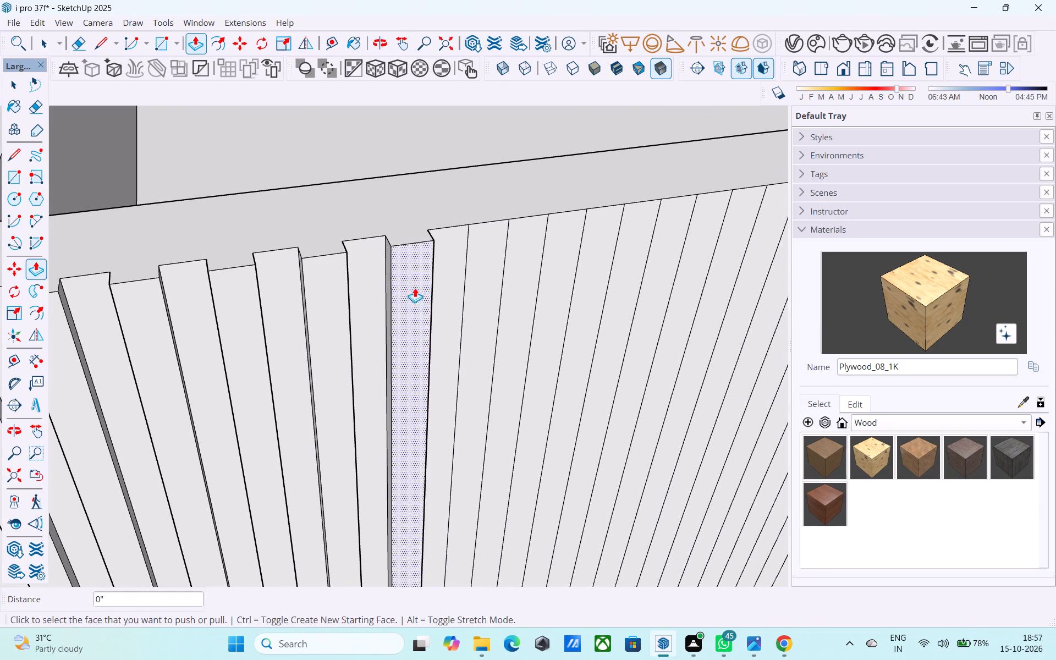
middle_drag(480, 276, 327, 316)
double_click(329, 313)
double_click(427, 301)
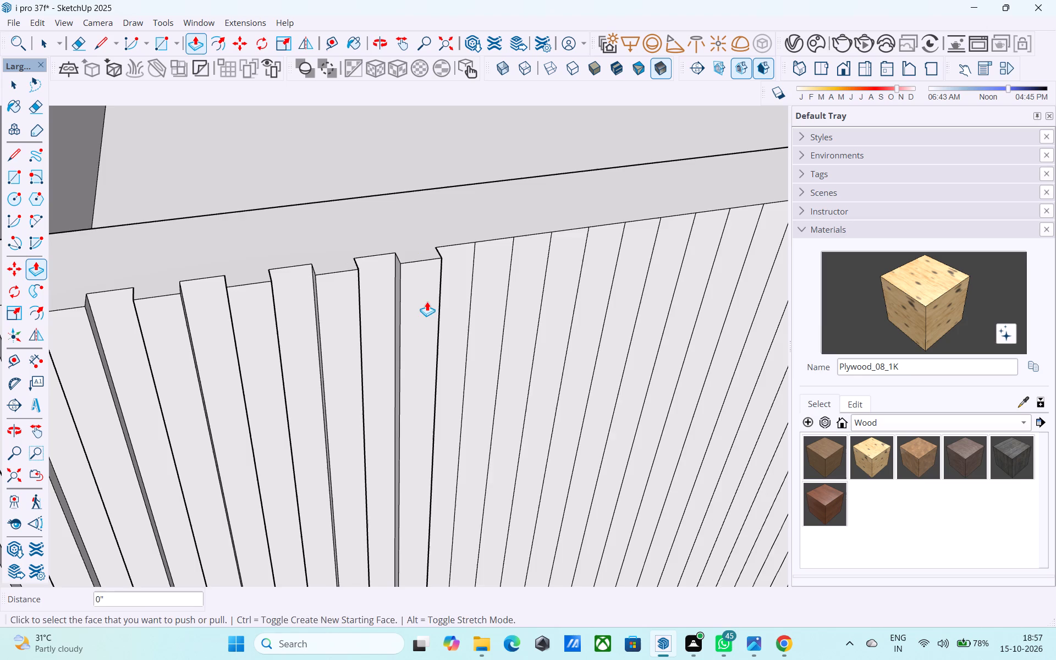
middle_drag(426, 301, 267, 340)
double_click(323, 327)
Pull further alternate strips of the long parapet face outward, aligning one with the face of its neighbouring rib.
shift+middle_drag(428, 310, 268, 341)
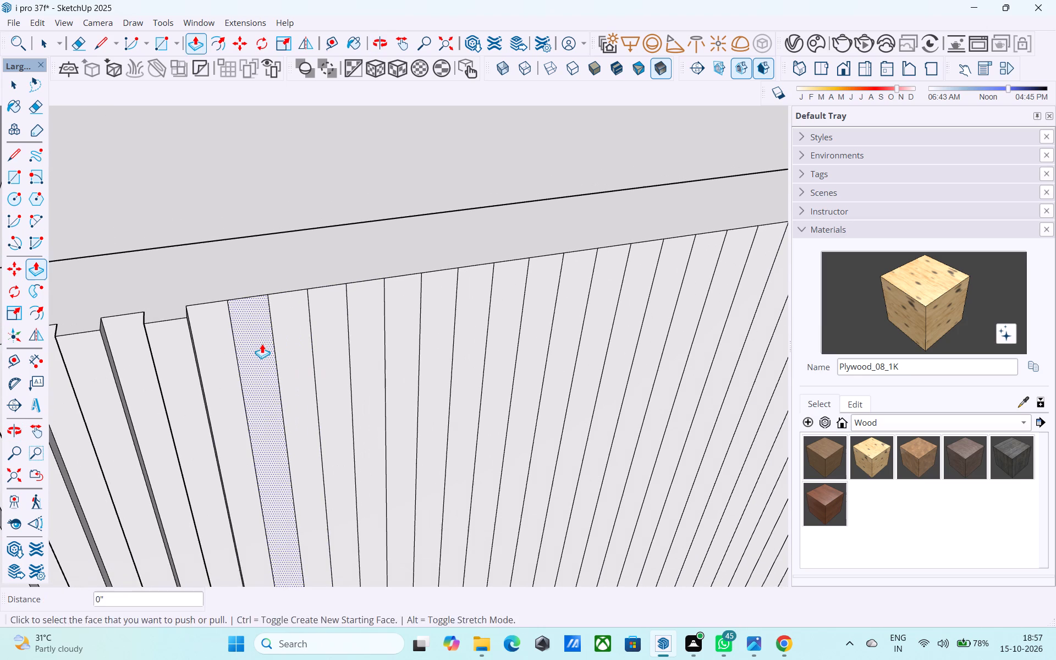
double_click(262, 344)
double_click(330, 328)
double_click(403, 315)
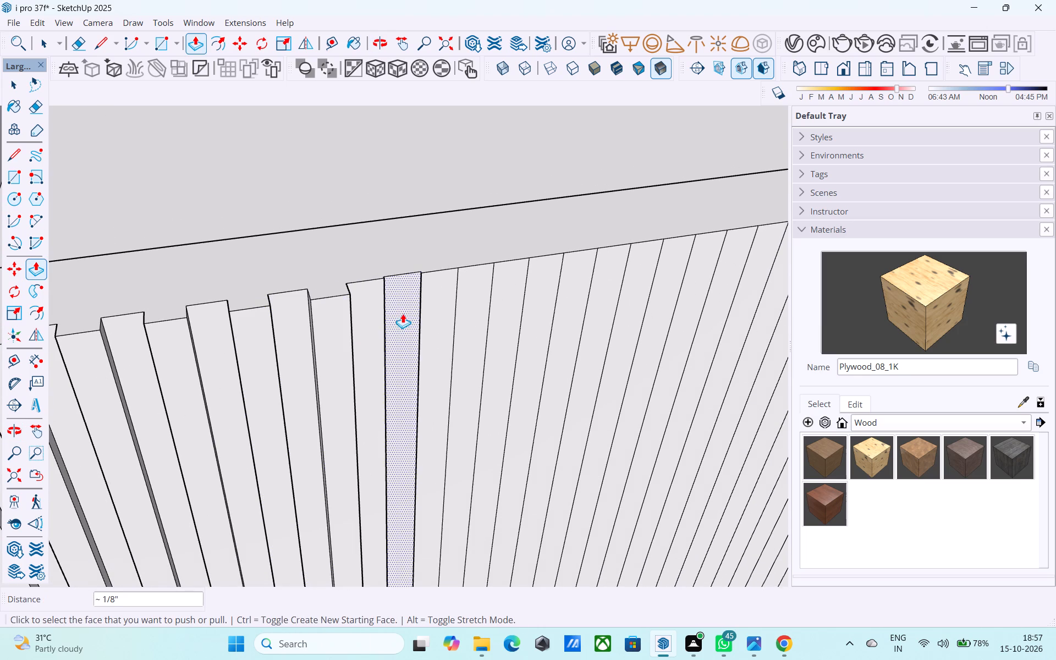
click(418, 316)
click(347, 320)
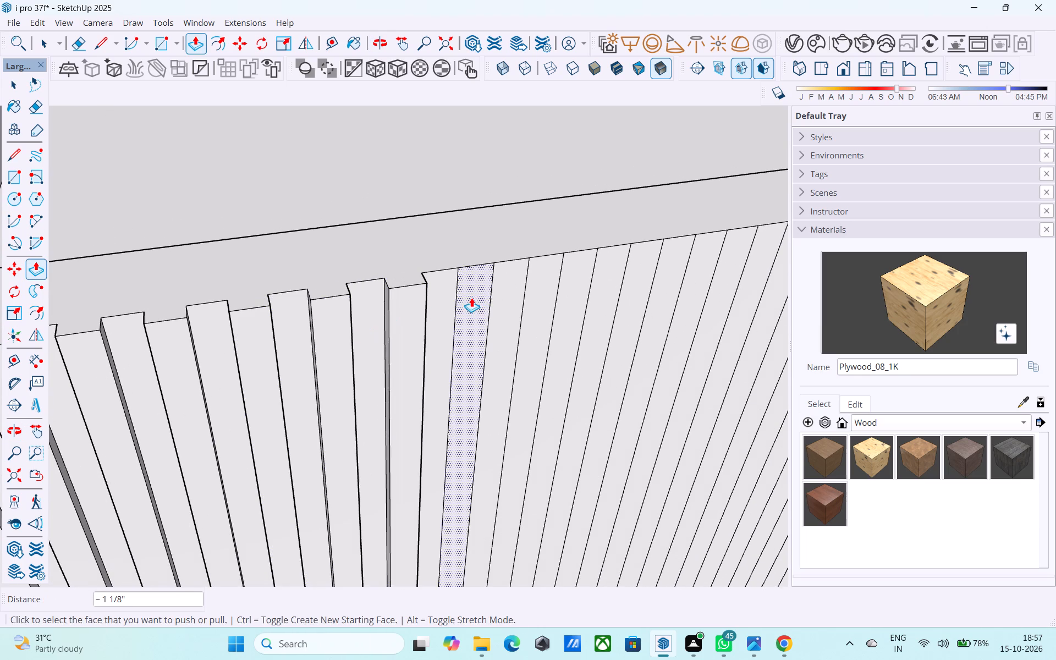
double_click(472, 296)
Continue along the long parapet face, pulling the next alternate strips out to the same depth as the existing ribs.
shift+middle_drag(472, 296, 380, 321)
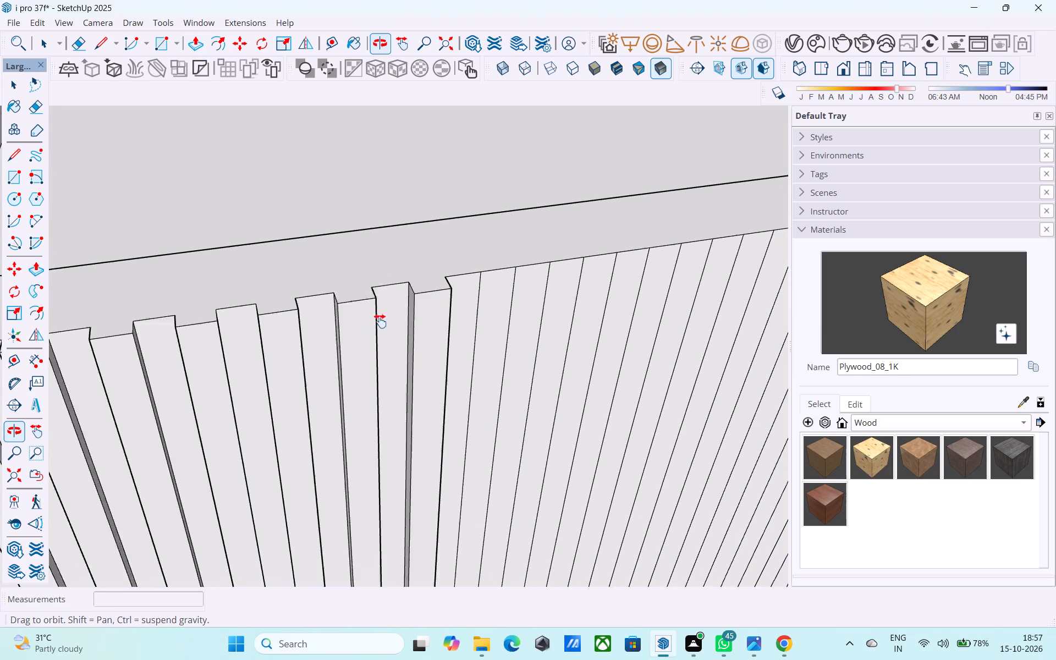
shift+middle_drag(380, 321, 218, 339)
middle_drag(437, 338, 309, 337)
double_click(316, 334)
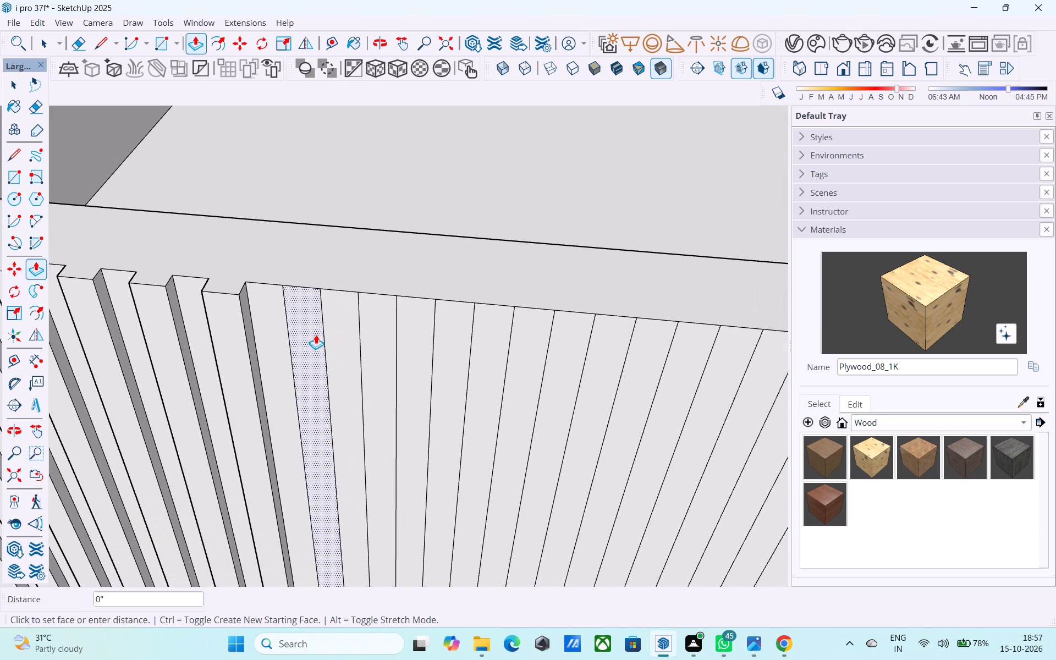
double_click(384, 337)
shift+middle_drag(468, 343, 389, 334)
double_click(380, 337)
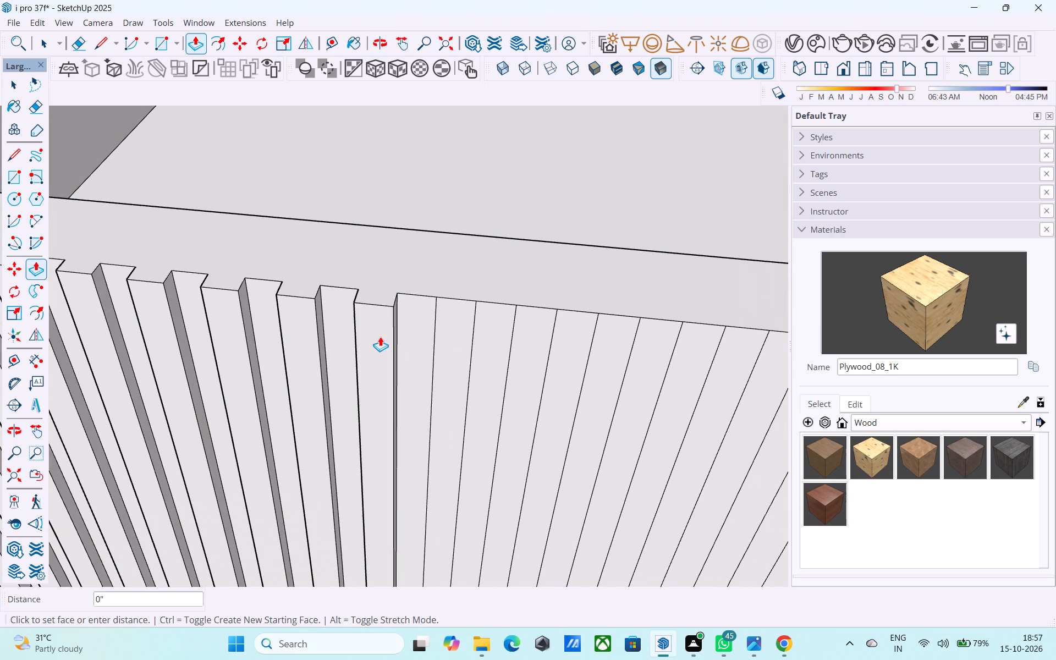
shift+middle_drag(465, 338, 432, 329)
double_click(431, 329)
shift+middle_drag(496, 334, 410, 315)
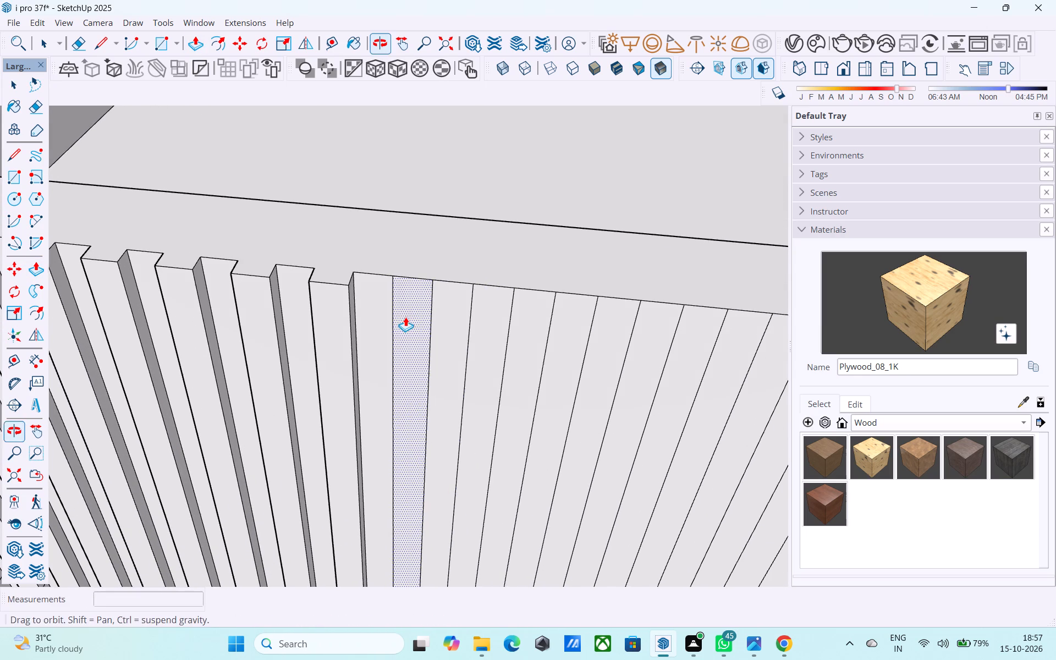
double_click(405, 317)
Extend the ribs along the long parapet face with more alternate strips, matching the last one to a neighbouring rib's face.
middle_drag(471, 320, 378, 316)
double_click(388, 325)
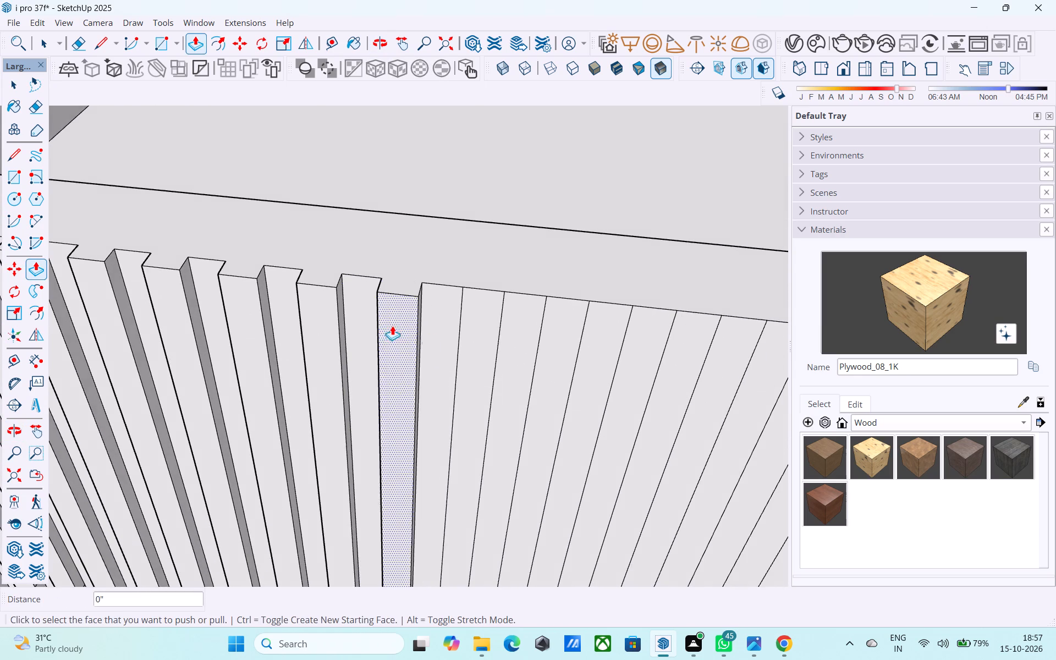
double_click(465, 339)
middle_drag(535, 334, 304, 324)
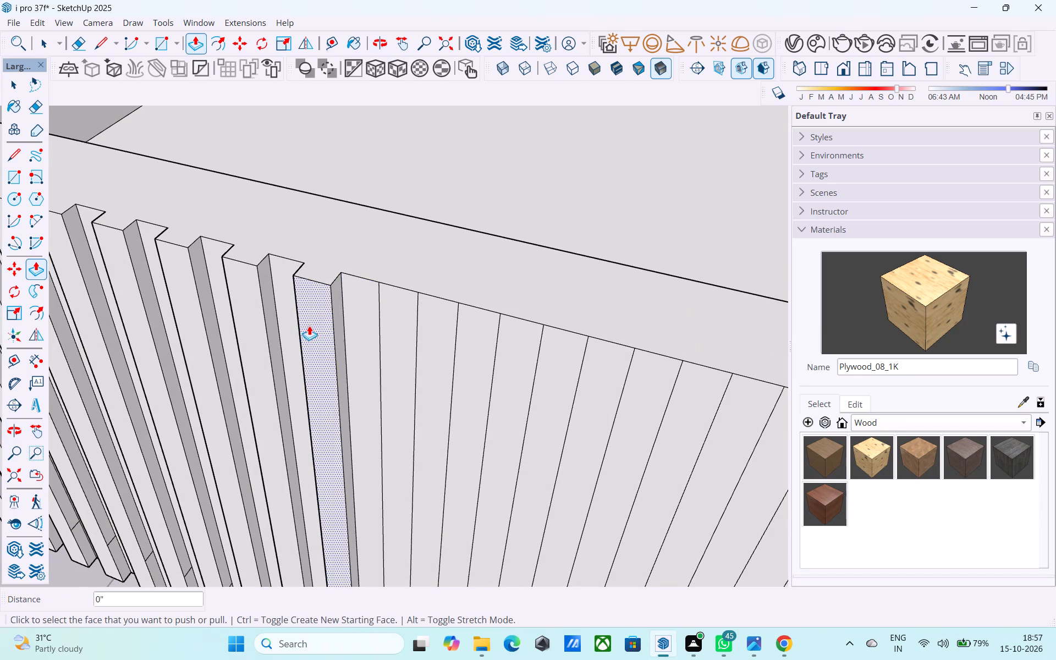
double_click(392, 335)
shift+middle_drag(492, 356, 465, 327)
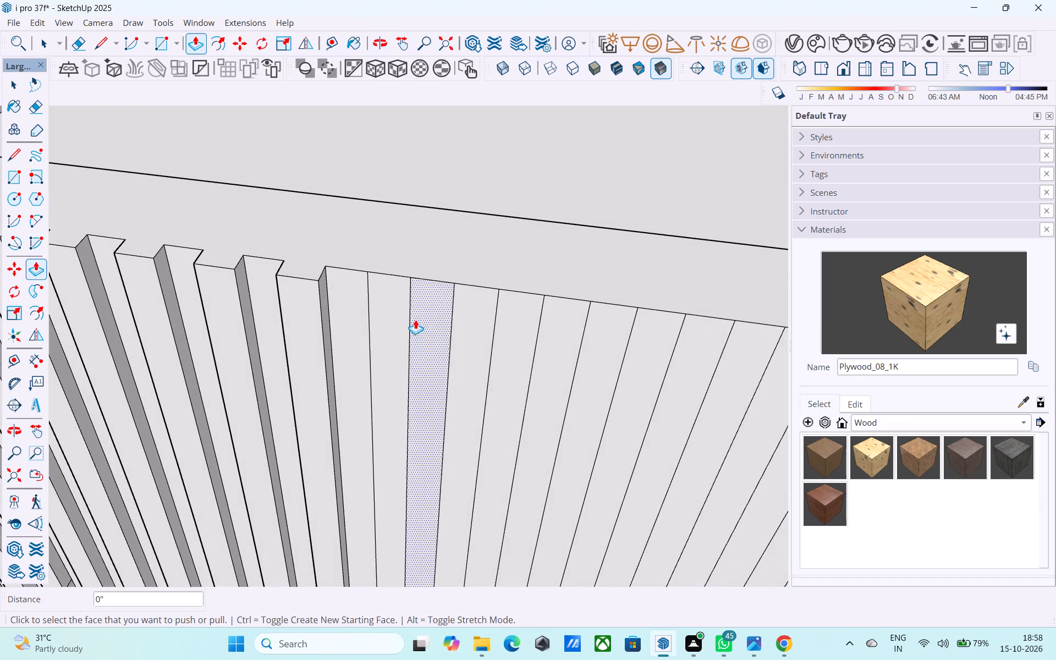
double_click(386, 317)
double_click(472, 335)
click(482, 336)
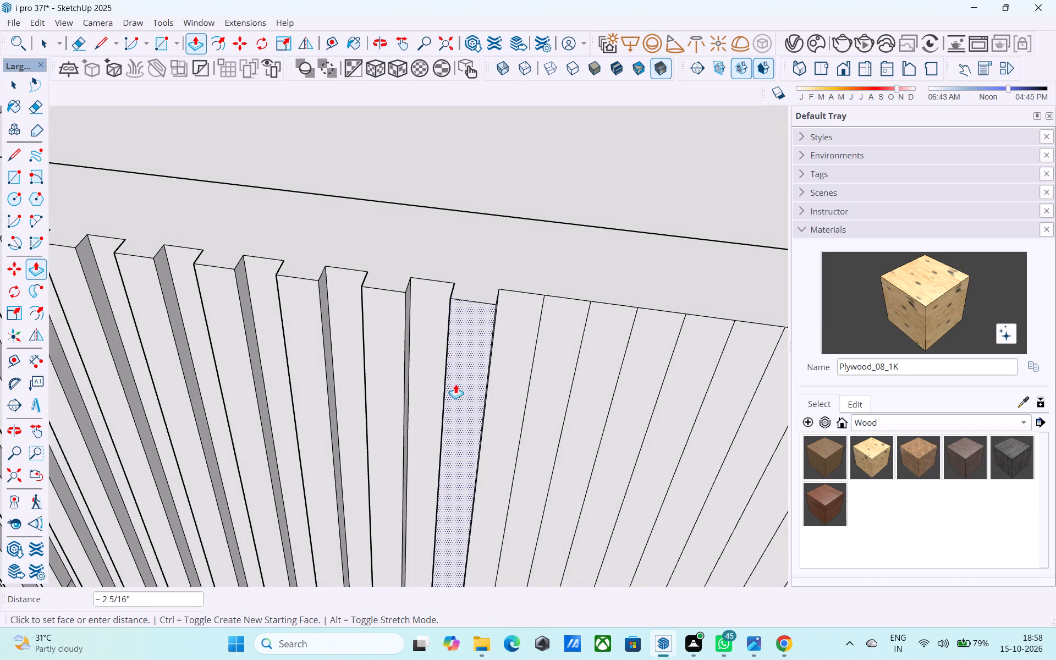
click(386, 329)
Repeat the last Push/Pull on the next run of alternate strips along the long parapet face.
shift+middle_drag(550, 343, 447, 328)
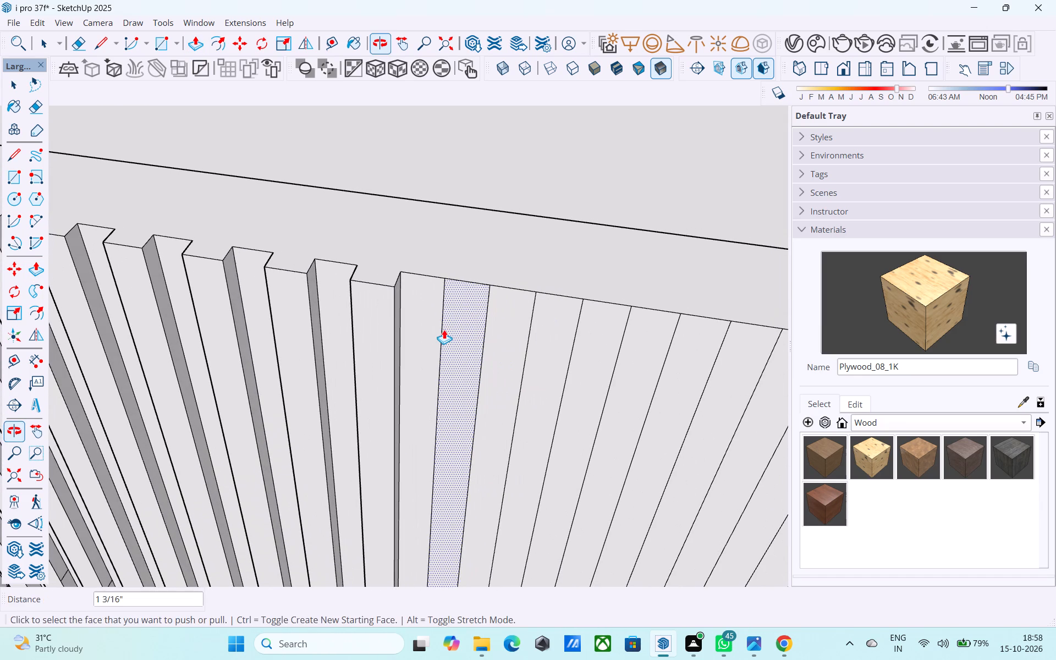
double_click(443, 329)
double_click(570, 353)
middle_drag(628, 355, 473, 322)
double_click(479, 326)
double_click(587, 336)
middle_drag(673, 342, 593, 332)
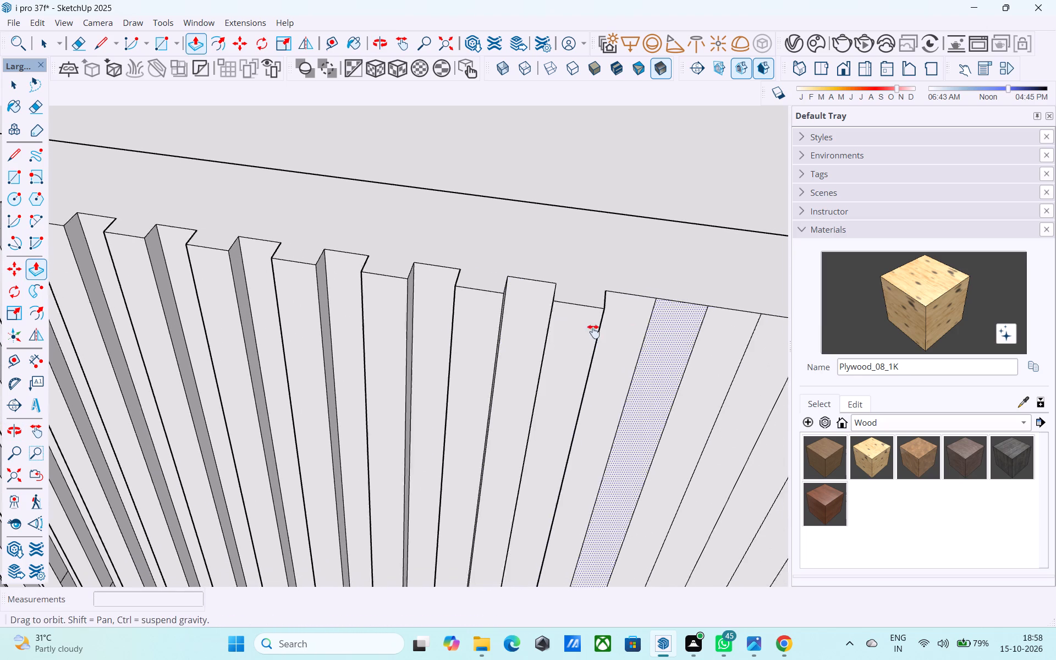
middle_drag(593, 332, 479, 306)
double_click(484, 309)
double_click(572, 323)
Pull the following alternate strips of the long parapet face outward by the same distance, keeping the rib spacing.
middle_drag(636, 335, 635, 335)
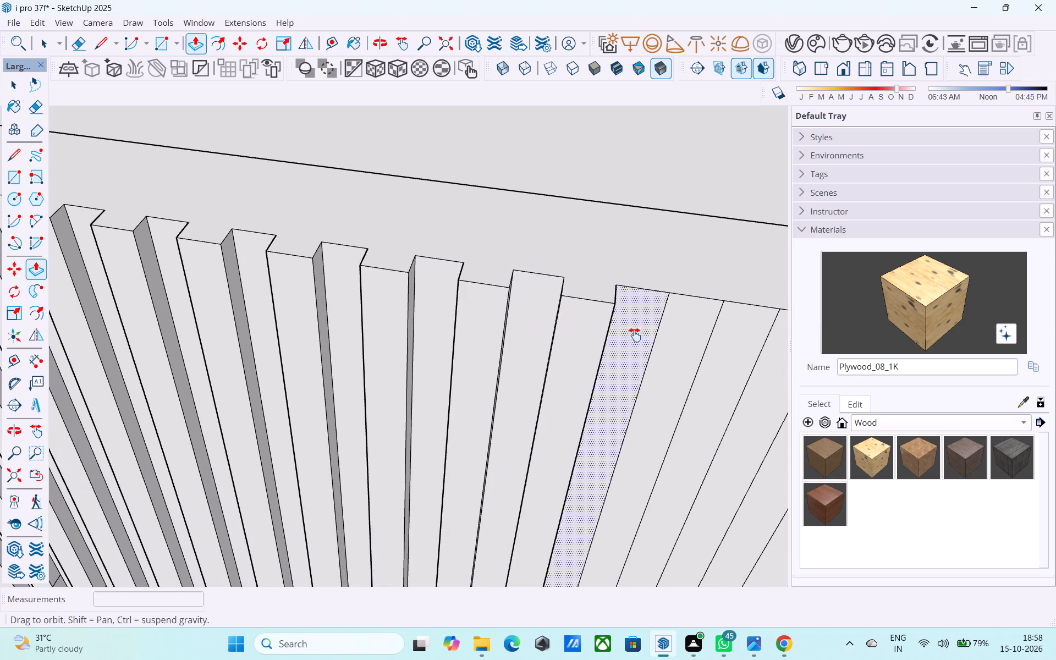
middle_drag(635, 335, 397, 280)
double_click(438, 296)
double_click(533, 306)
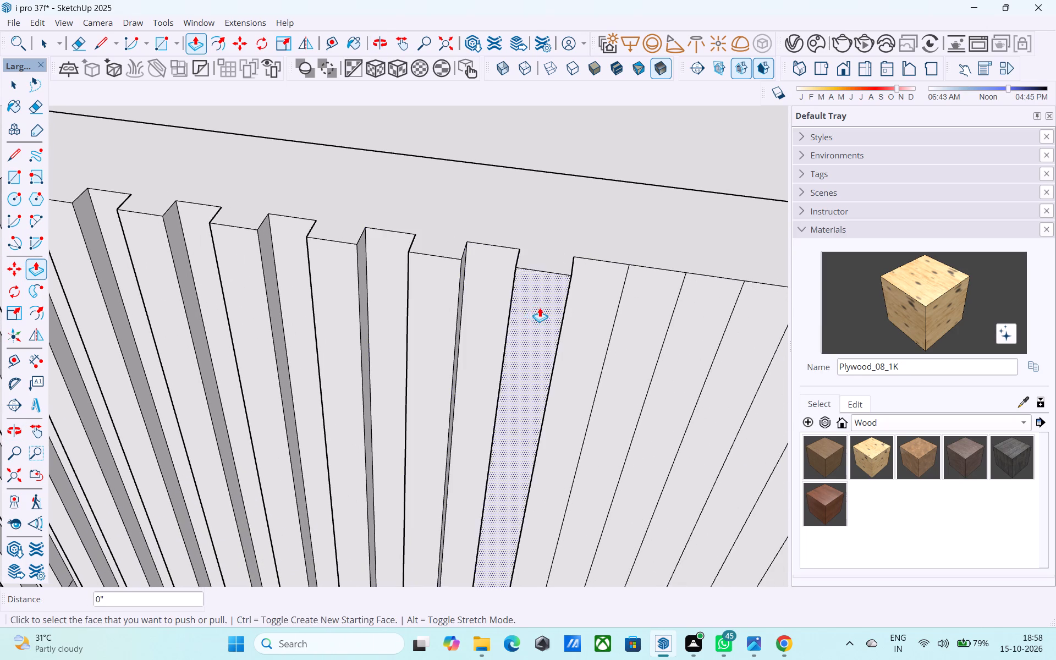
middle_drag(600, 322, 481, 282)
double_click(536, 291)
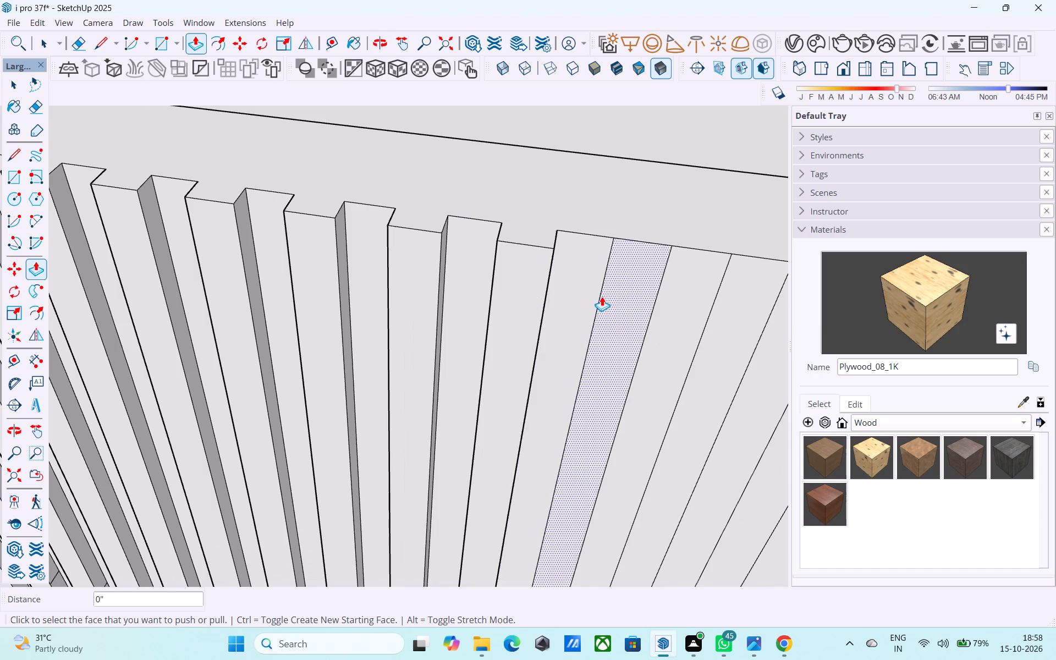
double_click(602, 296)
shift+middle_drag(633, 300, 416, 251)
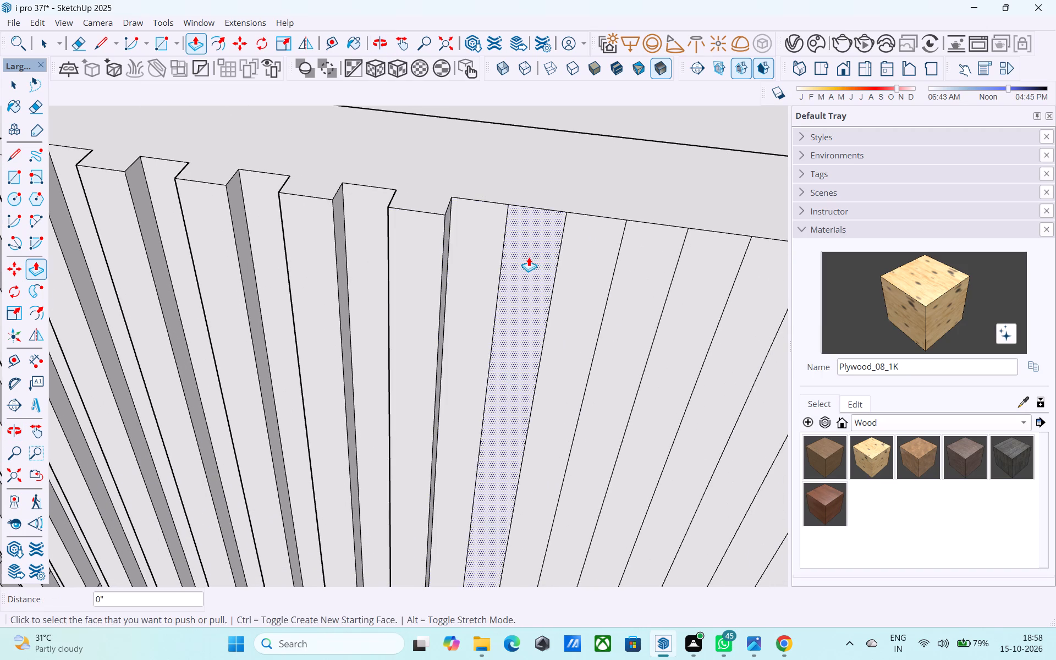
double_click(529, 257)
shift+middle_drag(605, 283, 430, 266)
double_click(465, 268)
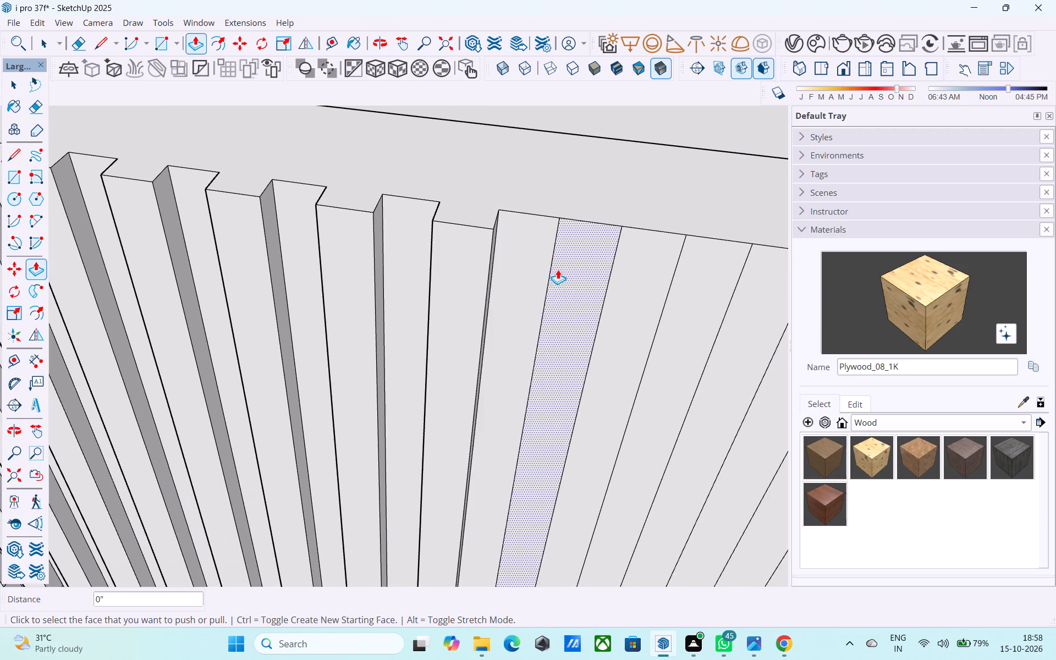
double_click(558, 269)
Carry the rib pattern further along the long parapet face by repeating the pull on its next alternate strips.
middle_drag(648, 290, 475, 260)
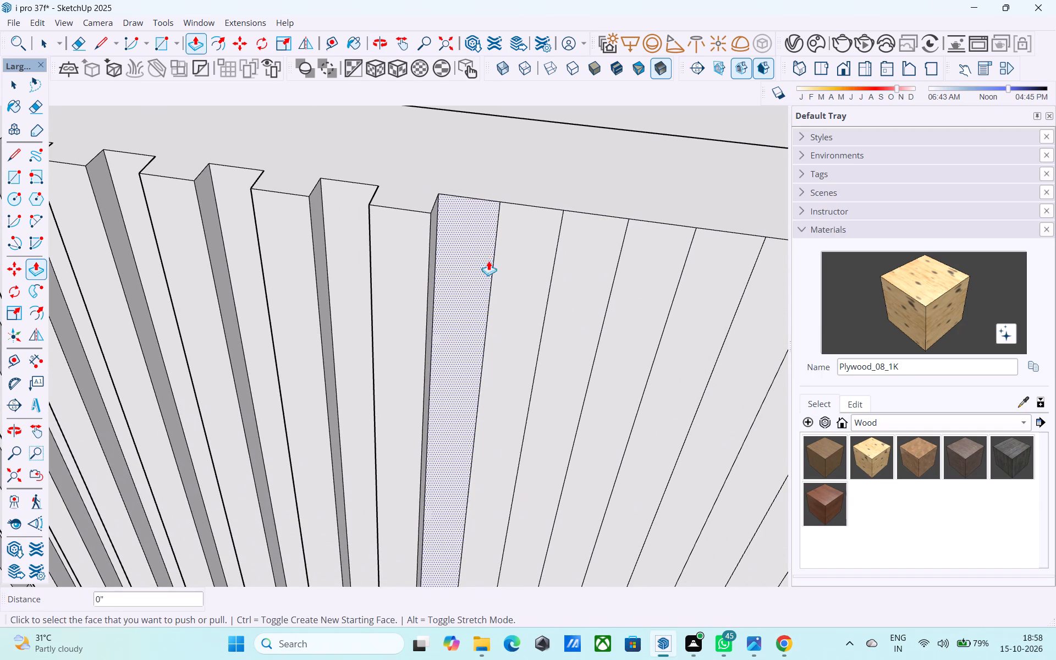
double_click(532, 262)
double_click(631, 273)
middle_drag(705, 310, 540, 312)
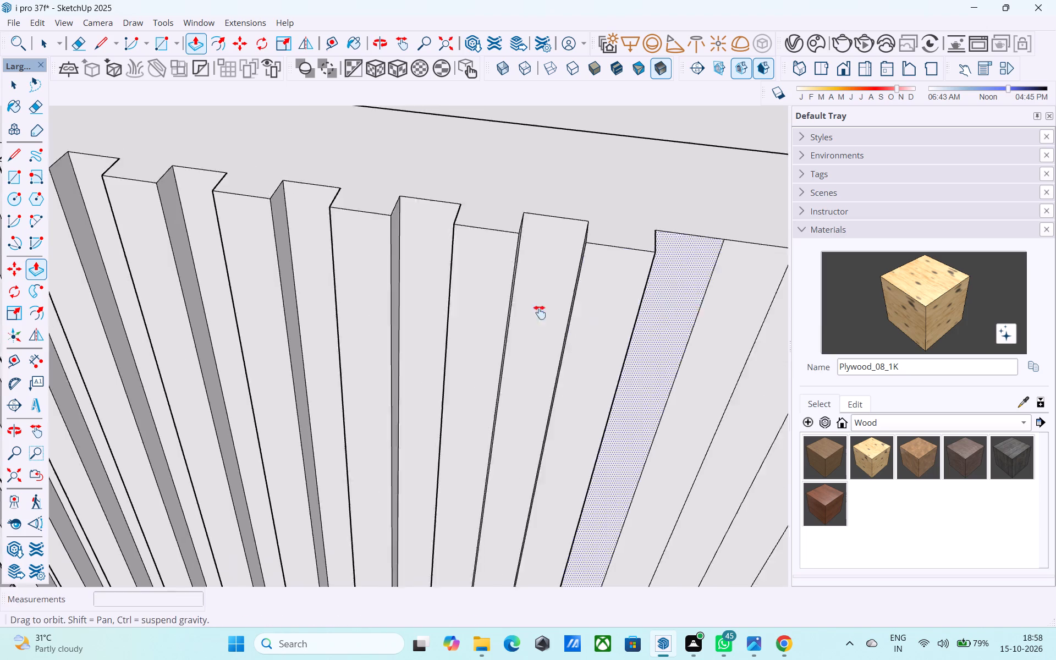
middle_drag(540, 312, 428, 293)
double_click(473, 294)
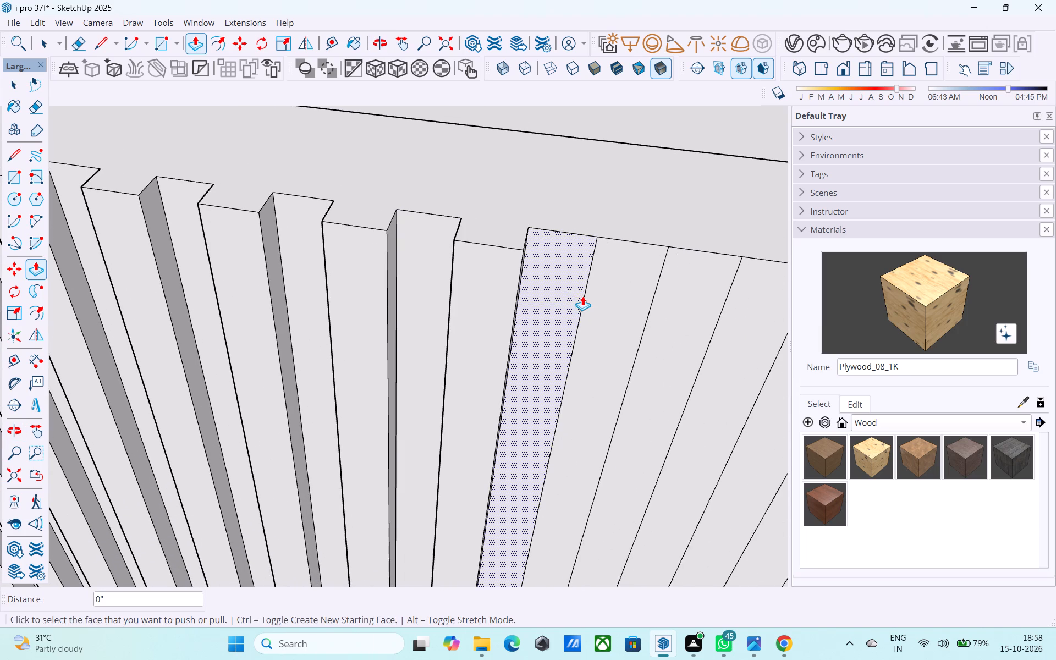
double_click(588, 295)
shift+middle_drag(702, 321, 339, 238)
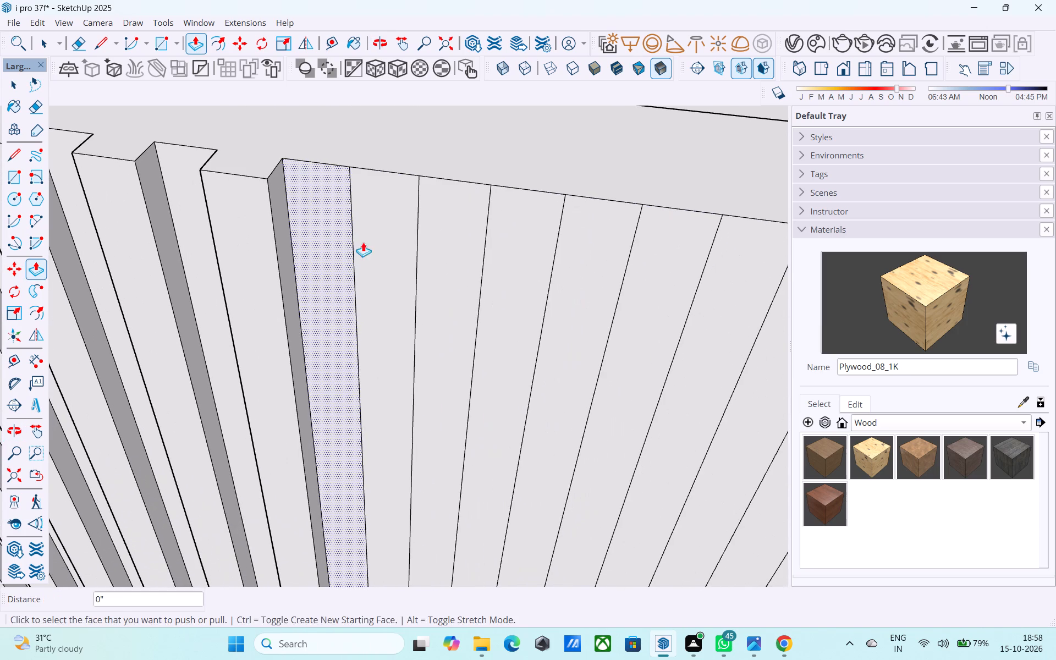
double_click(382, 242)
double_click(518, 258)
shift+middle_drag(606, 289, 413, 263)
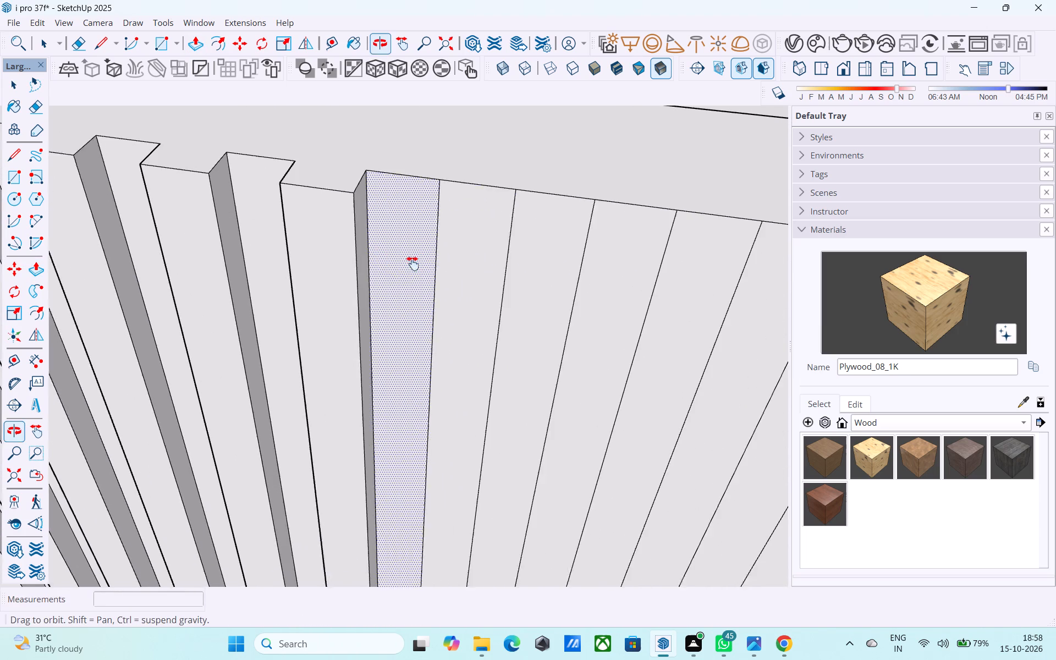
shift+middle_drag(413, 263, 411, 264)
double_click(455, 269)
double_click(576, 277)
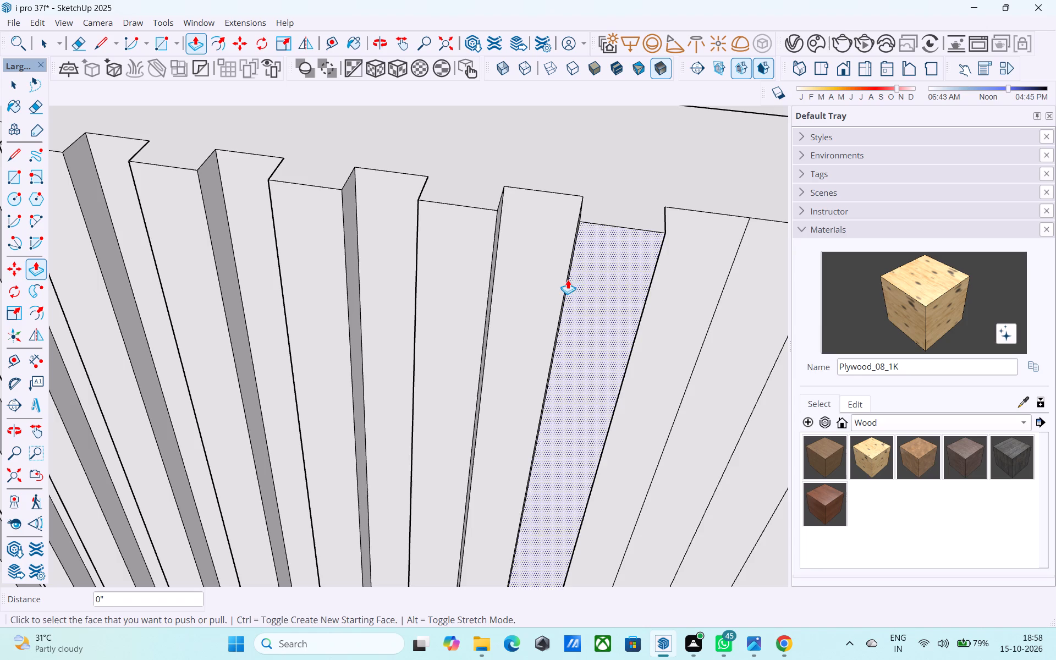
Pull the next run of alternate strips on the long parapet face outward, repeating the same Push/Pull distance.
middle_drag(734, 267, 499, 204)
double_click(521, 217)
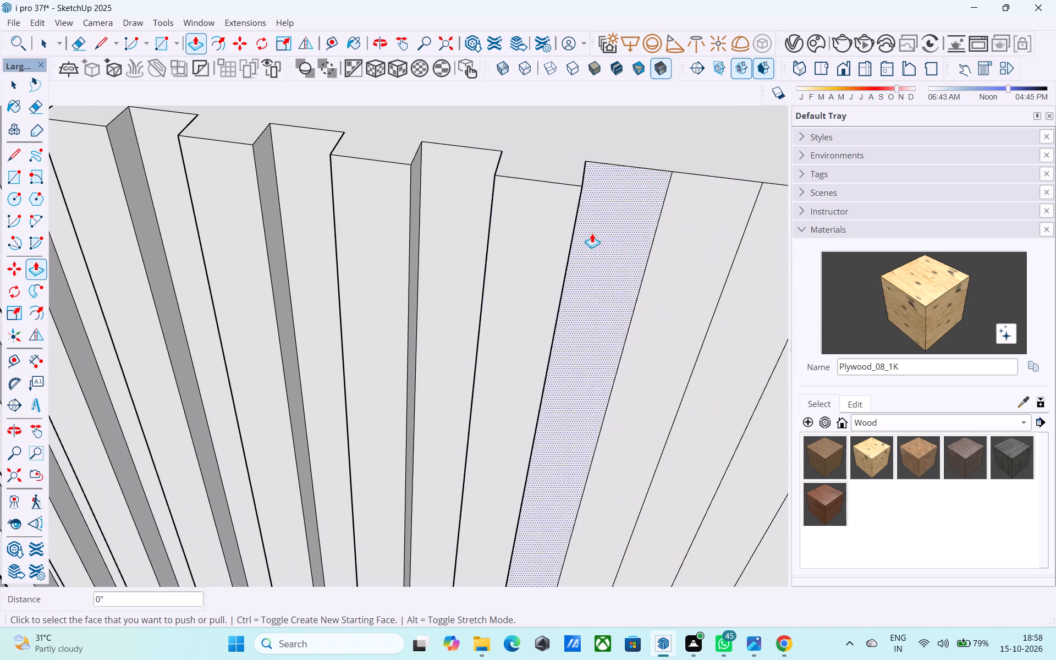
double_click(680, 241)
middle_drag(684, 241, 353, 188)
double_click(533, 216)
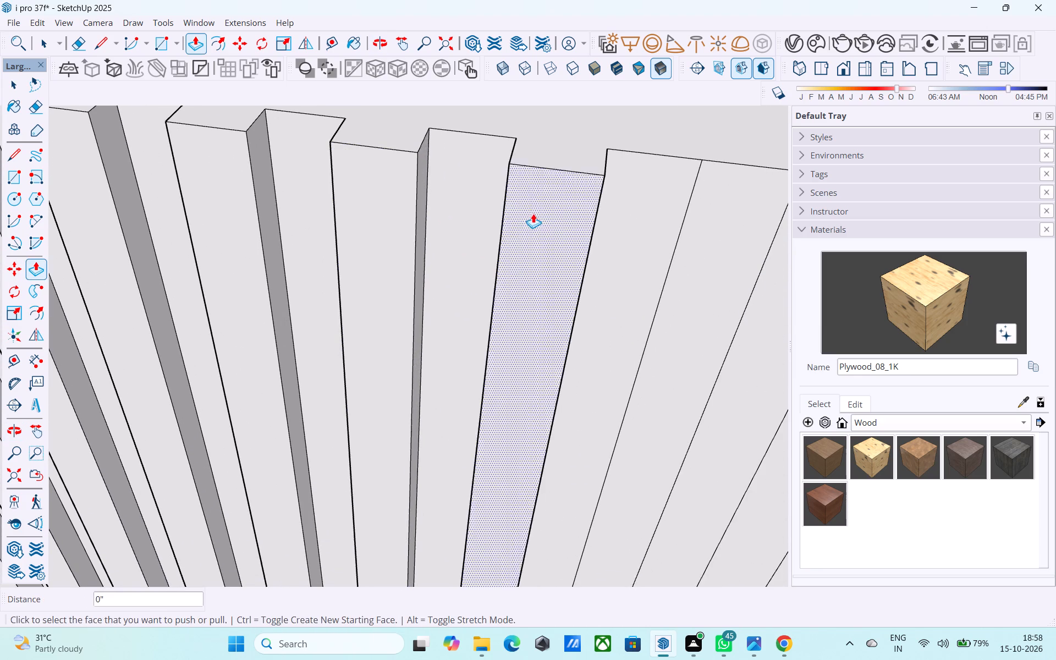
scroll(528, 217, down, 4)
middle_drag(559, 234, 367, 196)
double_click(474, 210)
double_click(590, 227)
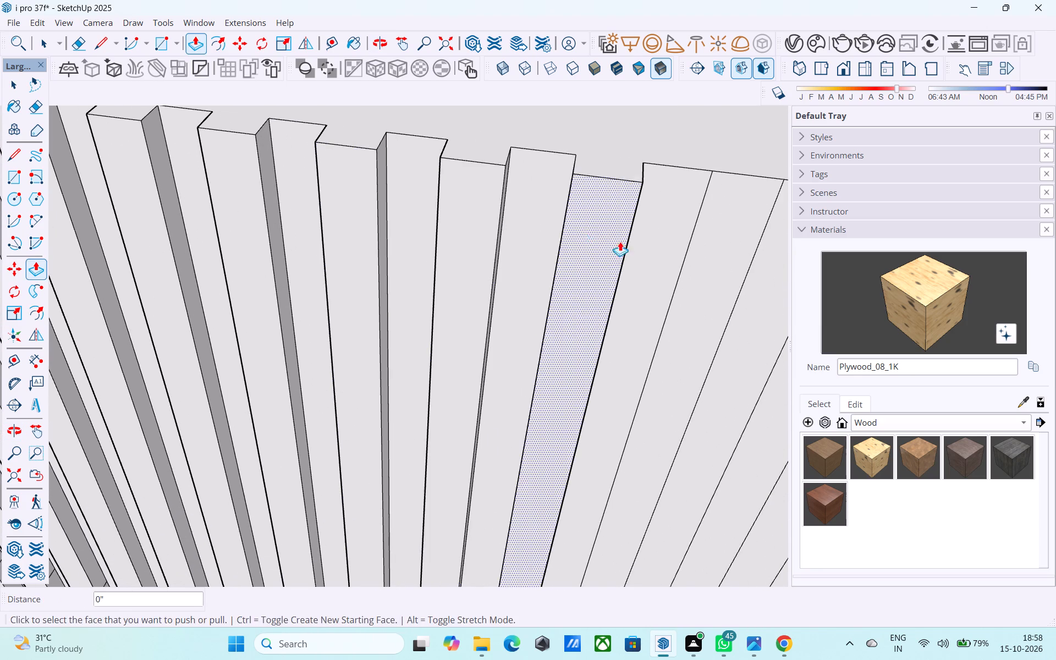
middle_drag(663, 257, 312, 178)
double_click(355, 182)
double_click(483, 216)
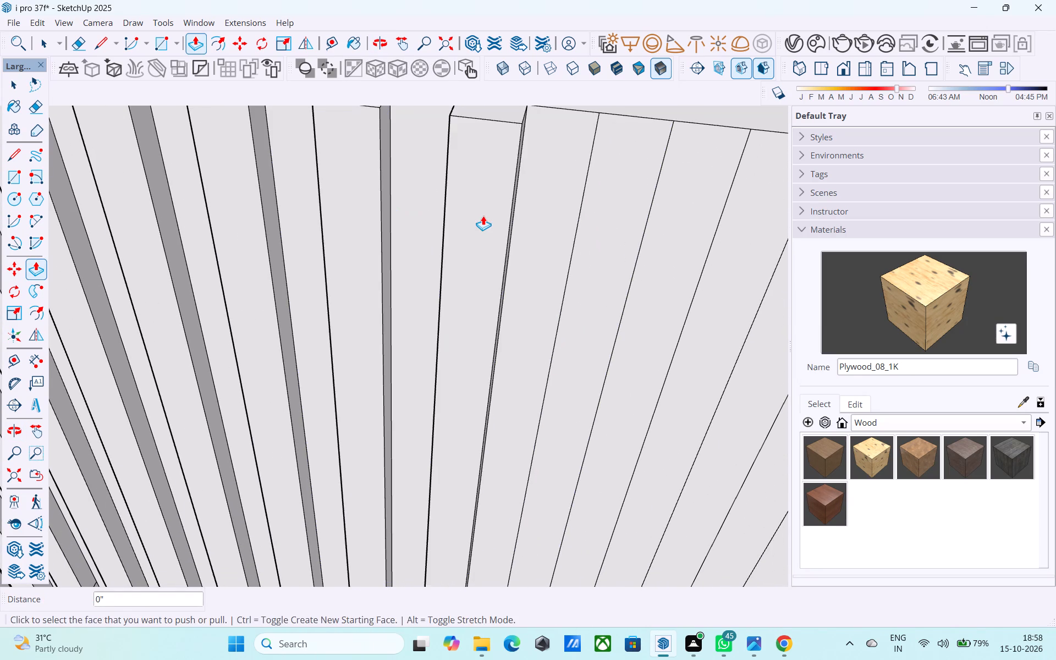
Extend the ribs along the long parapet face, setting the last strip of this run flush with a neighbouring rib's face.
scroll(480, 217, down, 2)
middle_drag(479, 218, 460, 283)
double_click(570, 251)
middle_drag(614, 256, 360, 231)
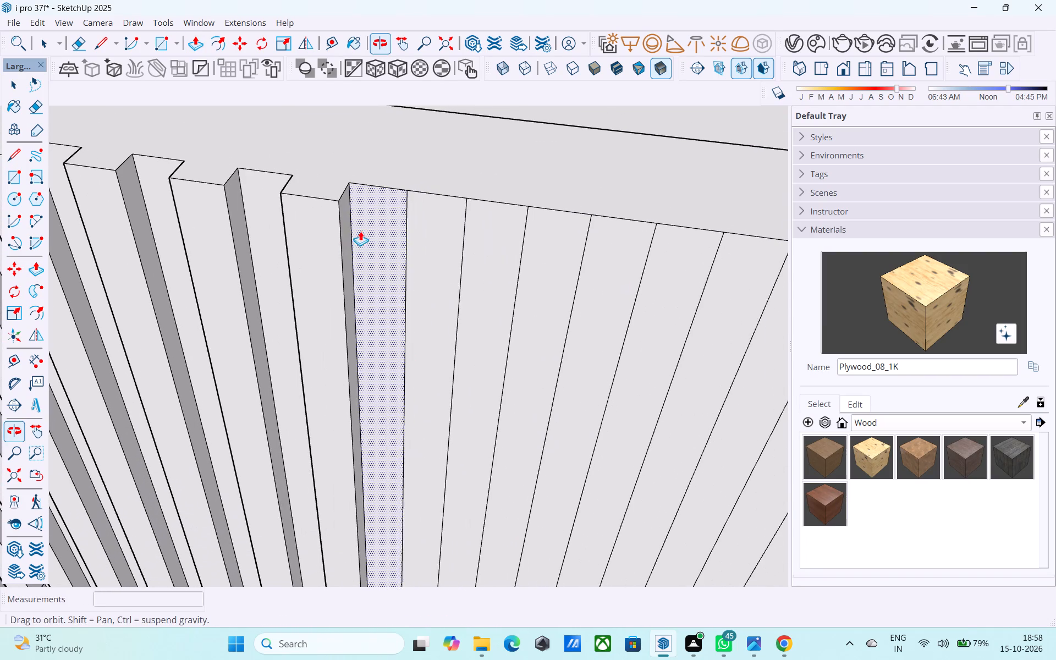
middle_drag(360, 231, 358, 231)
double_click(427, 233)
click(559, 242)
click(564, 244)
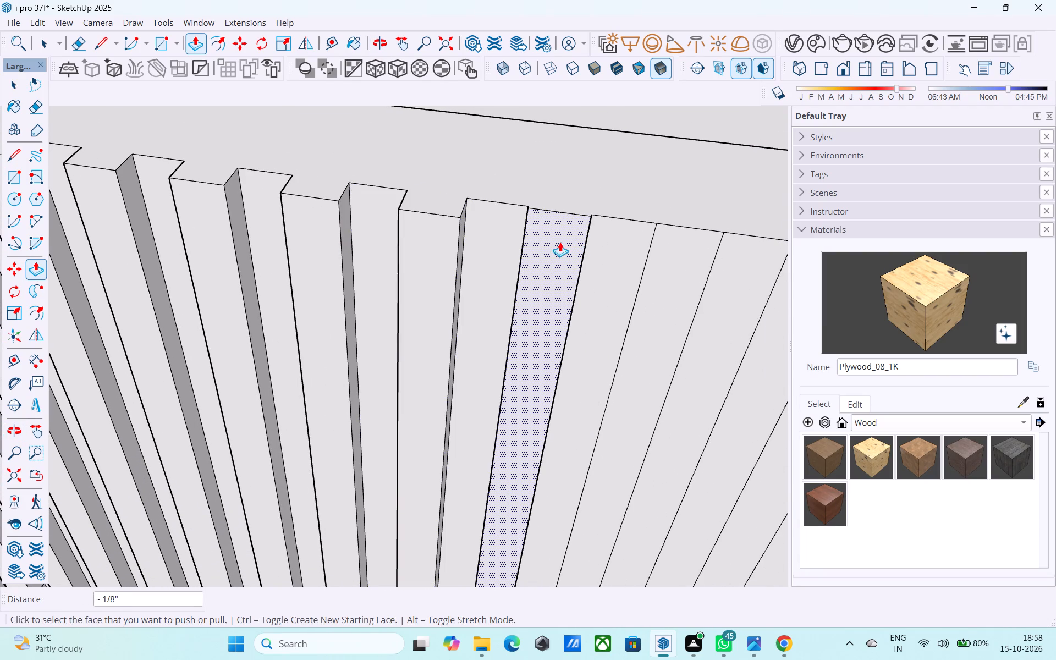
click(560, 242)
click(422, 229)
Repeat the last Push/Pull on the following alternate strips of the long parapet face, keeping the rib spacing.
middle_drag(586, 241, 436, 205)
double_click(515, 224)
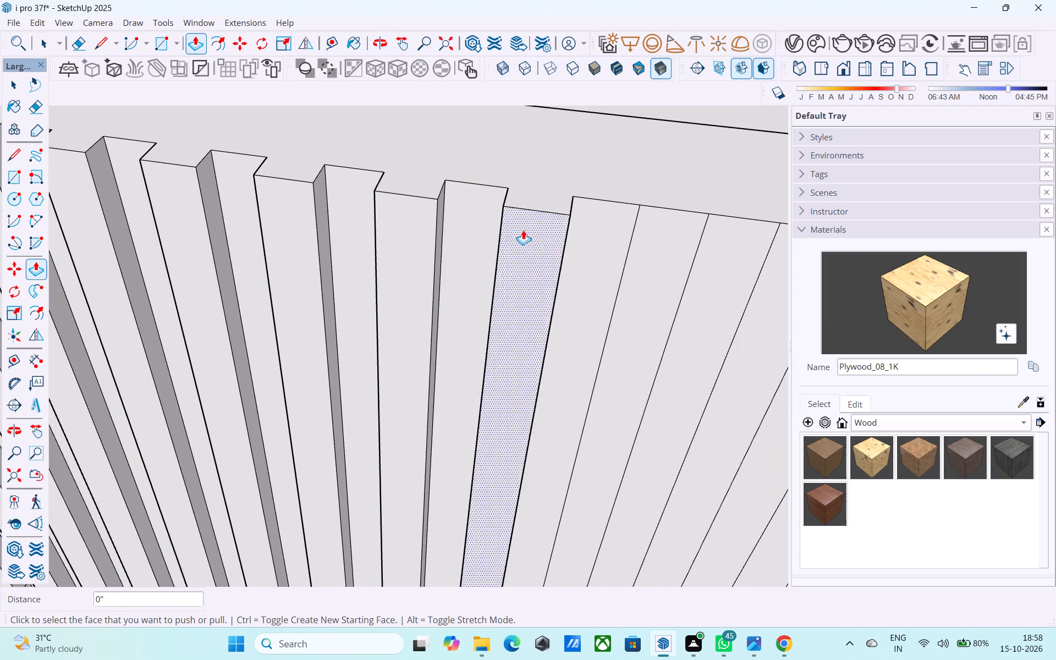
middle_drag(623, 256, 463, 207)
double_click(483, 215)
middle_drag(616, 240, 428, 247)
double_click(430, 247)
double_click(562, 249)
middle_drag(562, 249, 400, 227)
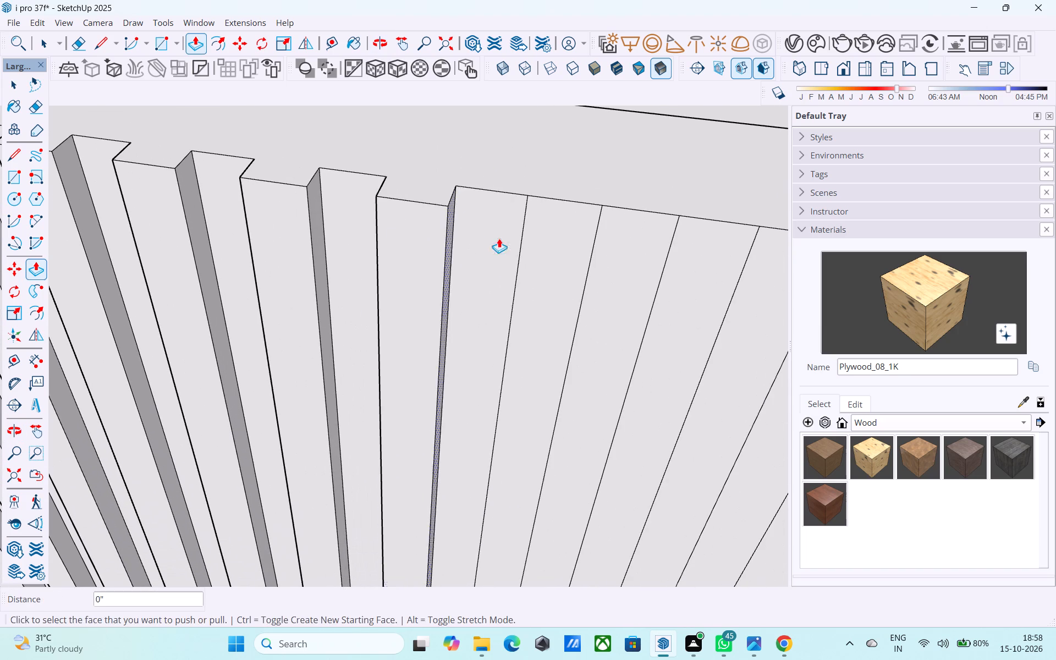
double_click(563, 237)
middle_drag(680, 260, 481, 224)
double_click(482, 228)
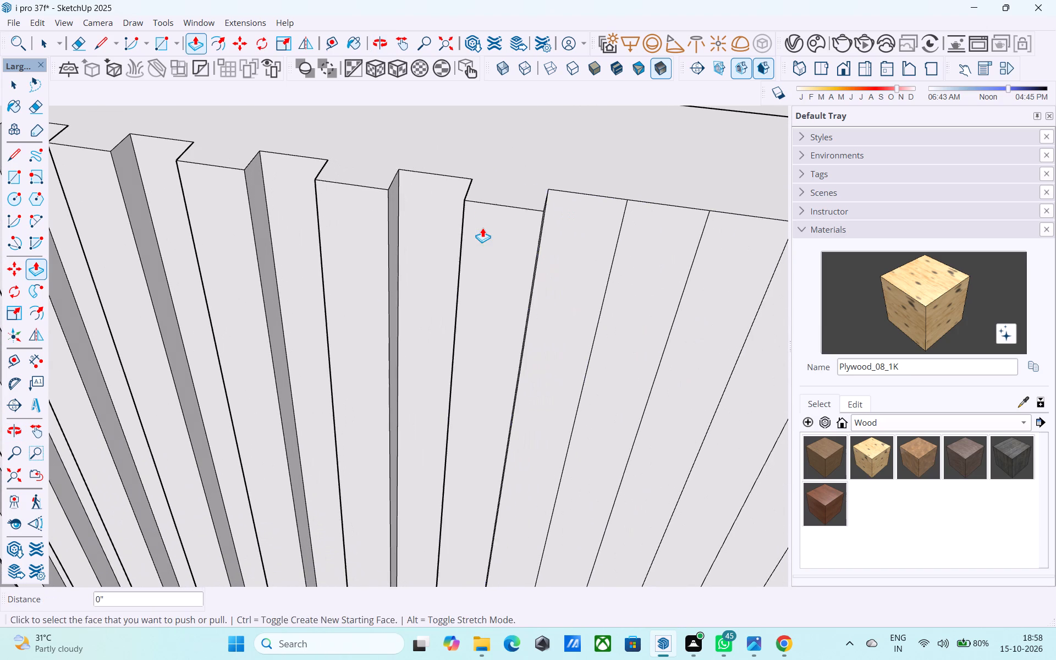
double_click(637, 247)
Pull further alternate strips along the parapet face, matching the last one to a neighbouring rib at about 1 1/8".
middle_drag(637, 247, 404, 188)
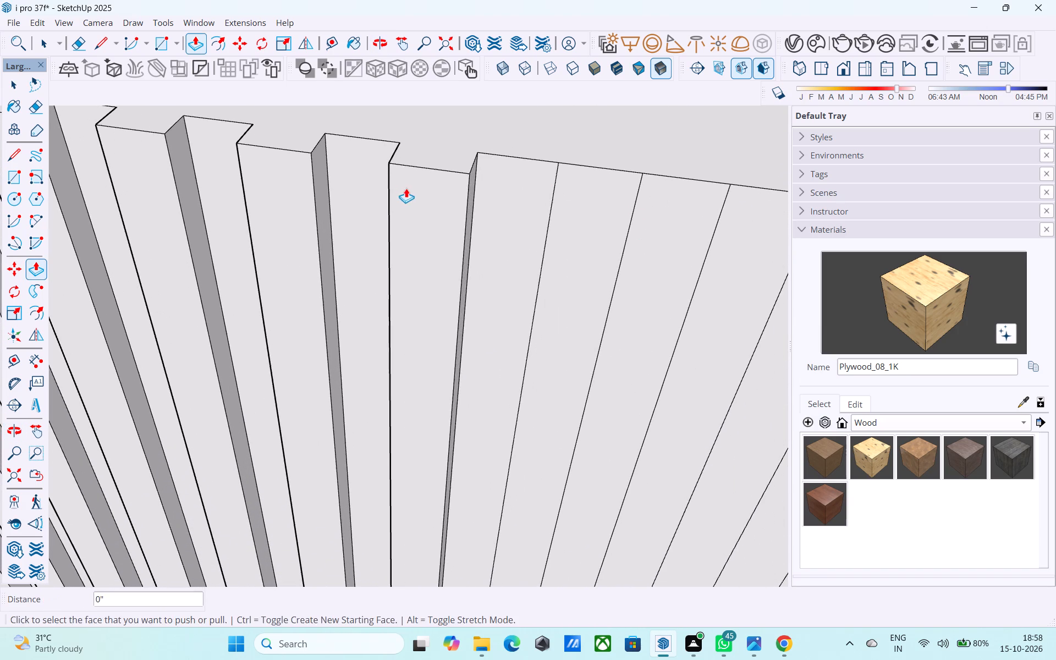
double_click(578, 213)
middle_drag(674, 243, 406, 206)
double_click(512, 227)
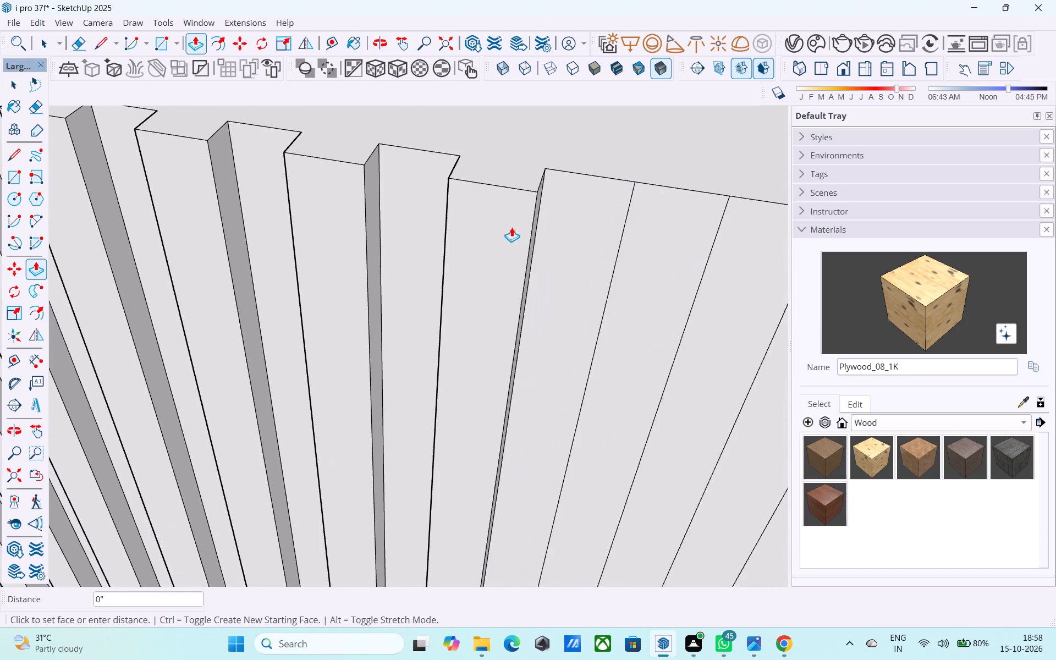
shift+middle_drag(574, 231, 387, 205)
double_click(461, 223)
click(615, 235)
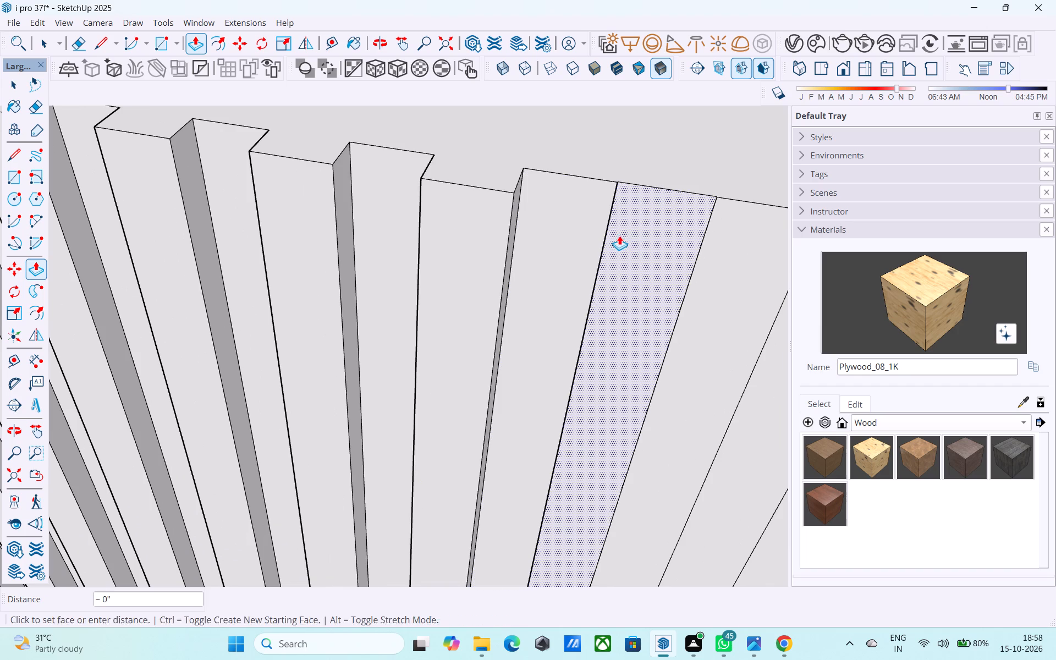
click(619, 235)
click(615, 237)
click(474, 228)
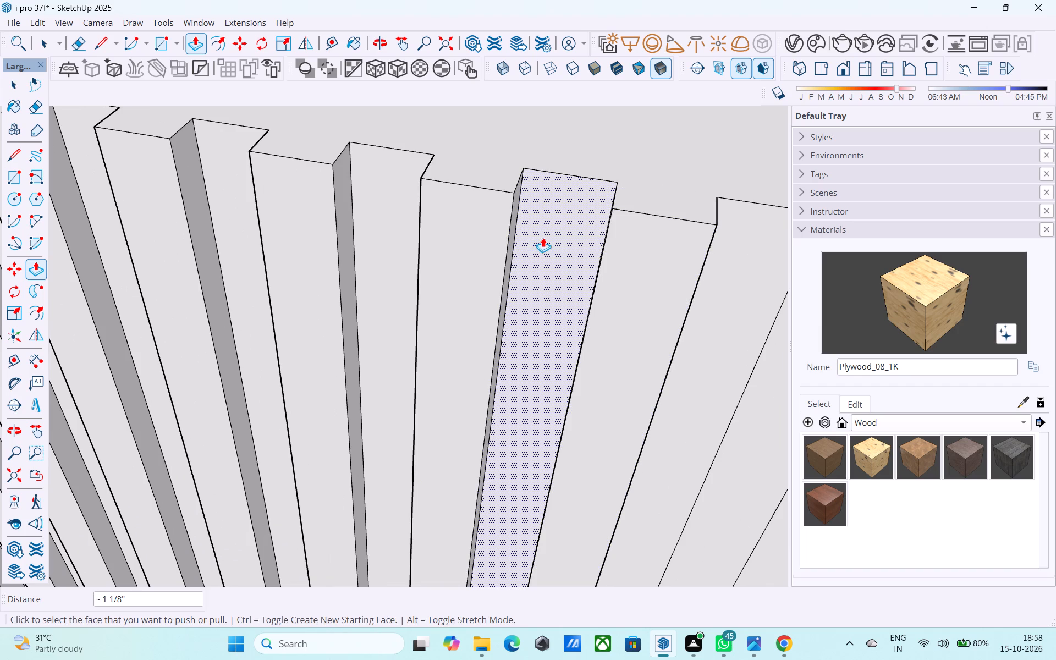
Complete the rib pattern by pulling the remaining alternate strips up to the plain panel of the long parapet face.
scroll(535, 246, down, 4)
shift+middle_drag(534, 251, 364, 261)
double_click(587, 299)
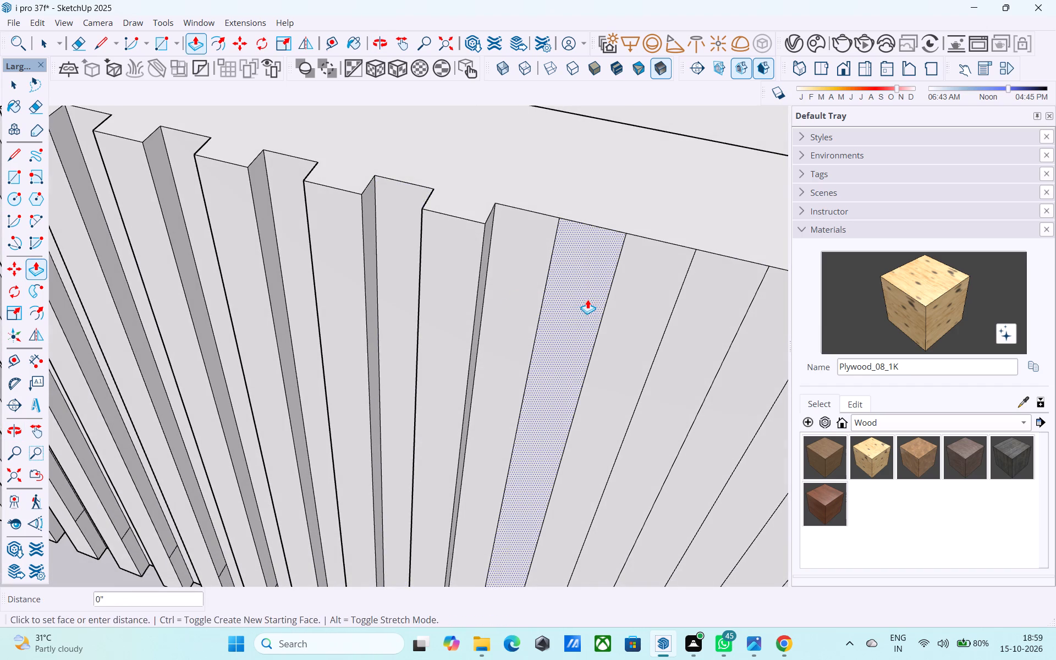
middle_drag(587, 299, 426, 185)
shift+scroll(586, 299, up, 1)
double_click(526, 225)
scroll(457, 229, down, 4)
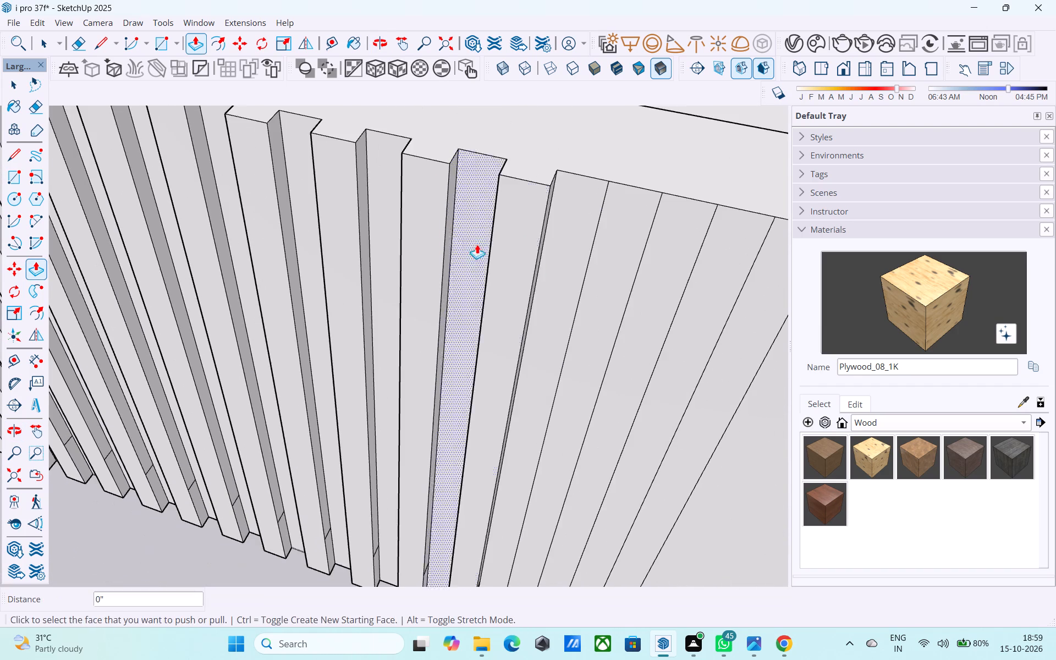
middle_drag(599, 276, 475, 234)
double_click(478, 234)
double_click(587, 236)
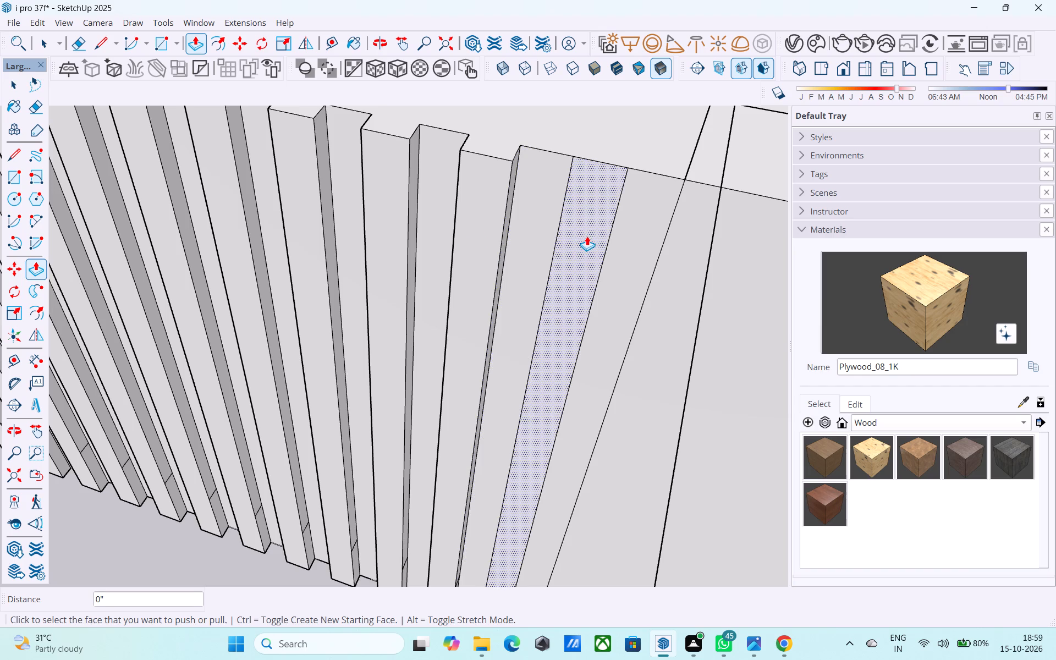
scroll(587, 236, down, 4)
scroll(548, 257, down, 2)
middle_drag(535, 274, 657, 170)
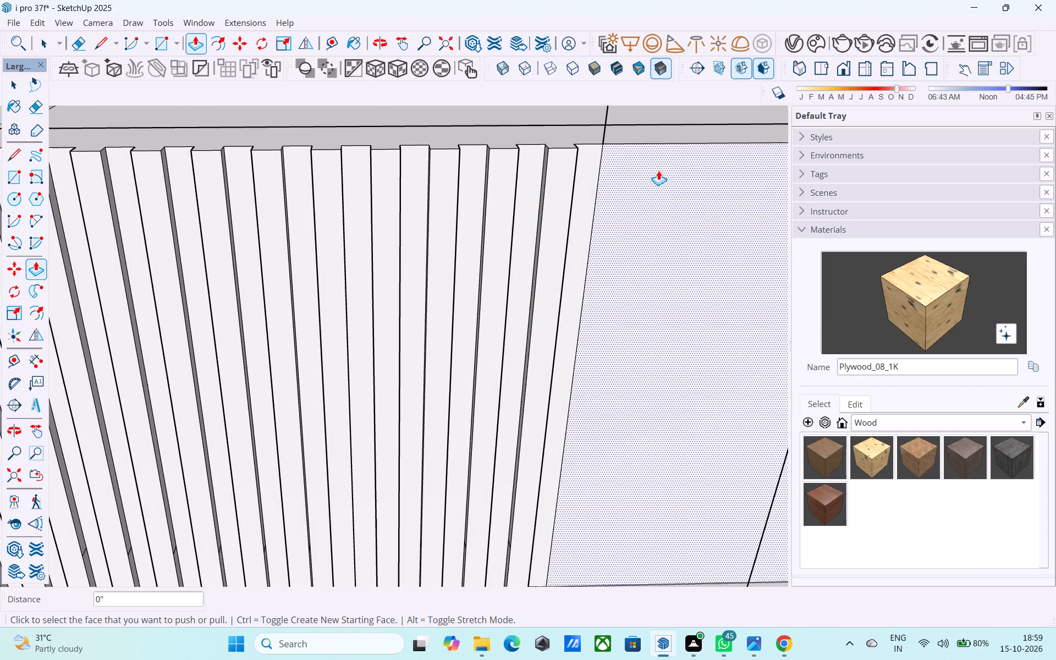
scroll(628, 207, down, 7)
Pick the solid colour C08_Toffee_Ember and paint the ribbed strips beside the plain panel with it.
click(855, 422)
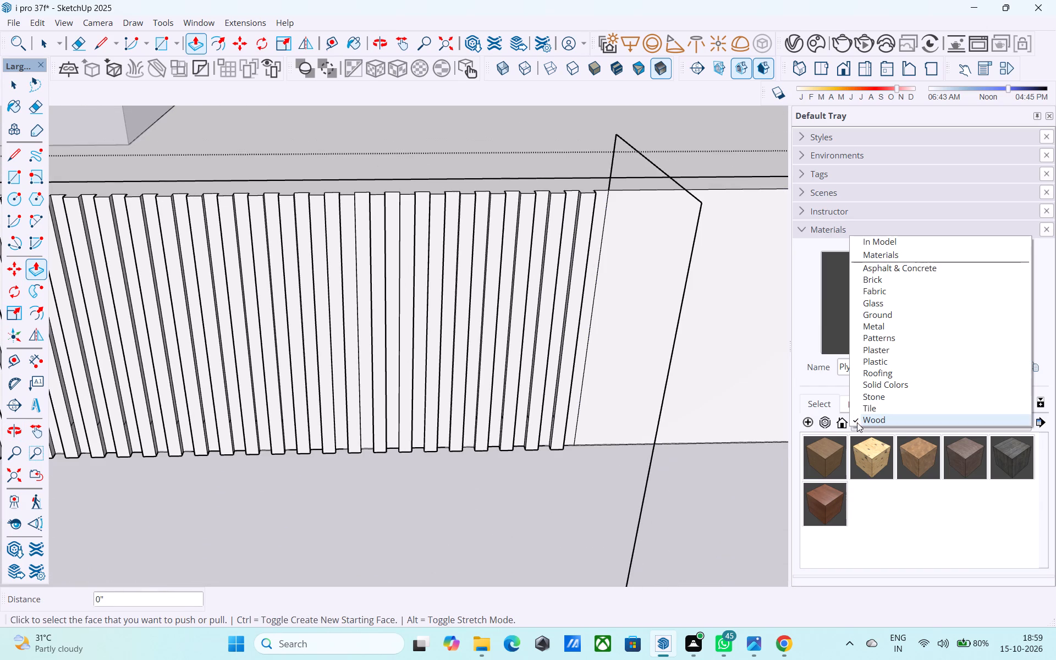
click(881, 388)
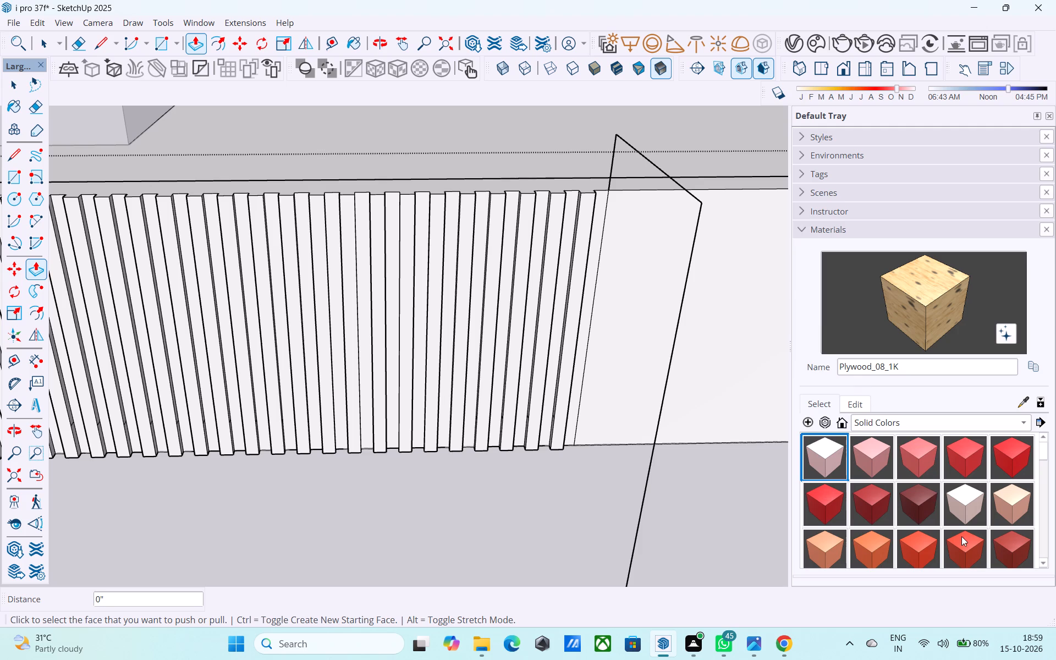
click(908, 505)
scroll(906, 502, down, 3)
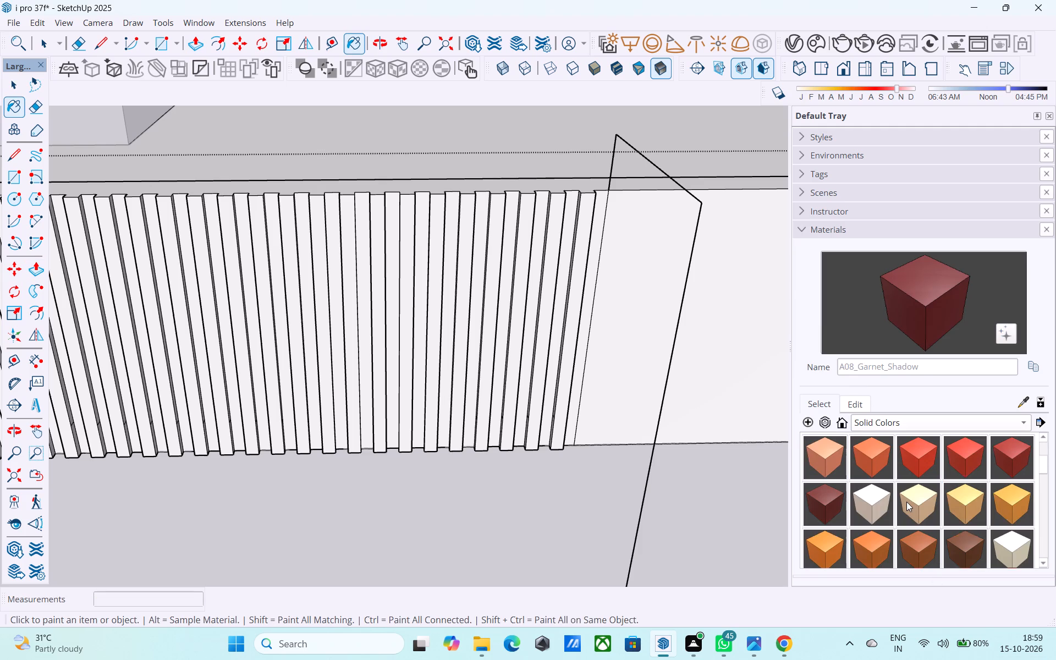
click(957, 543)
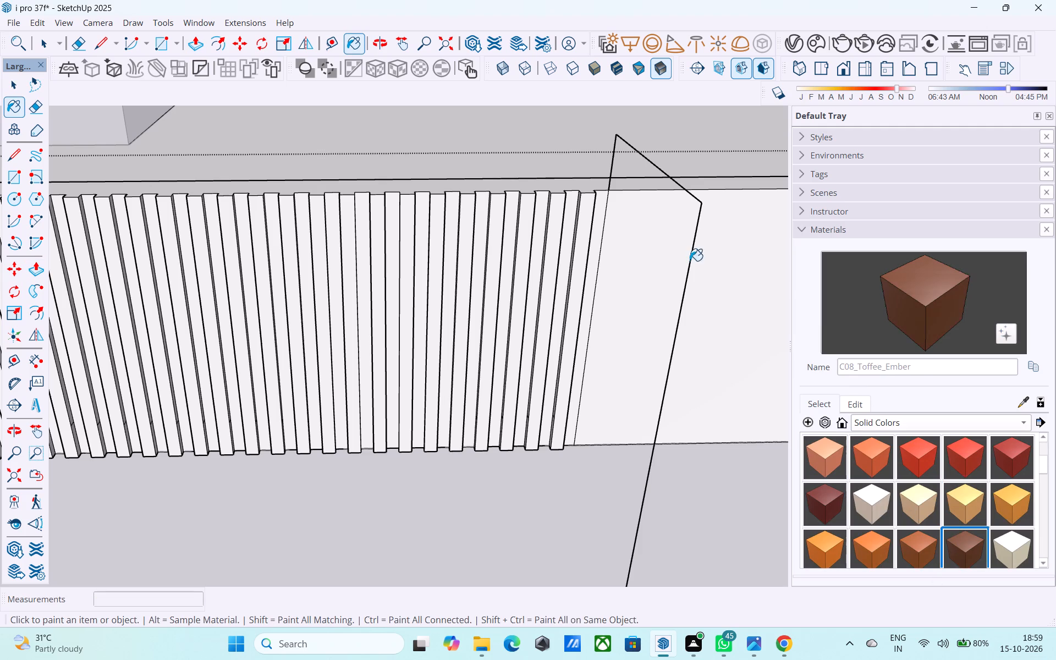
middle_drag(645, 233, 615, 279)
scroll(567, 216, up, 8)
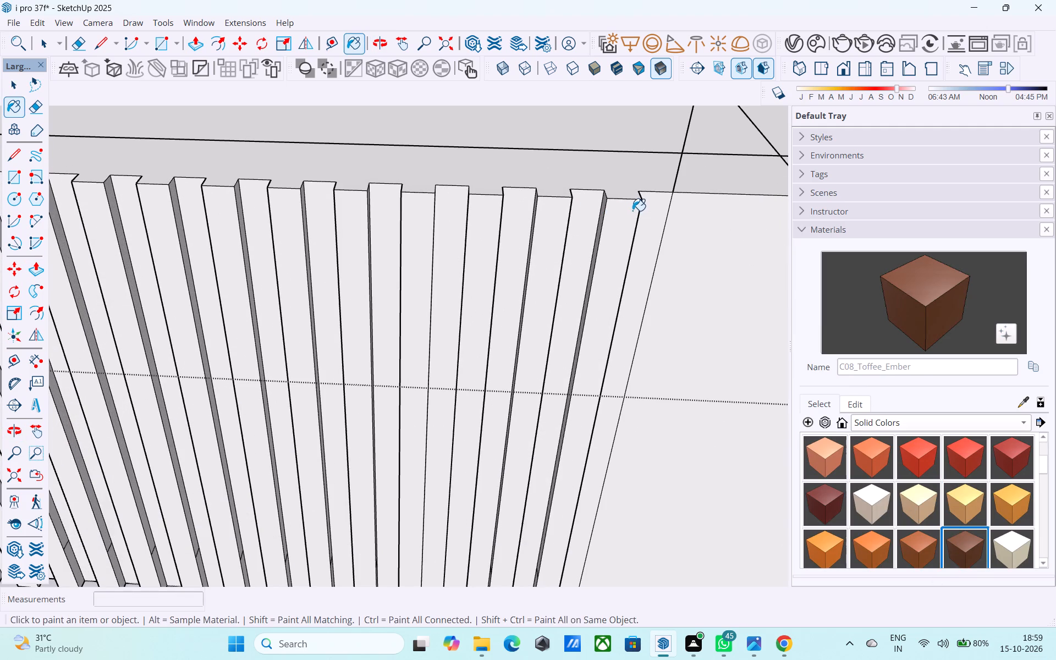
click(650, 225)
click(627, 217)
drag(603, 217, 596, 218)
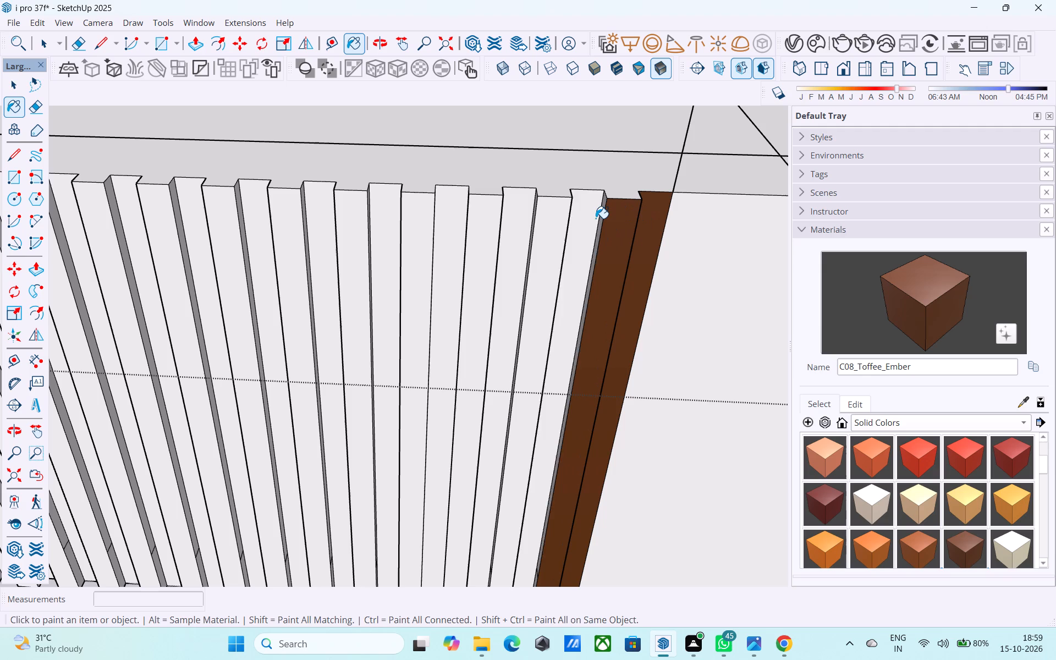
Paint an exposed rib side and the next run of raised and recessed strips with C08_Toffee_Ember.
middle_drag(592, 243, 394, 244)
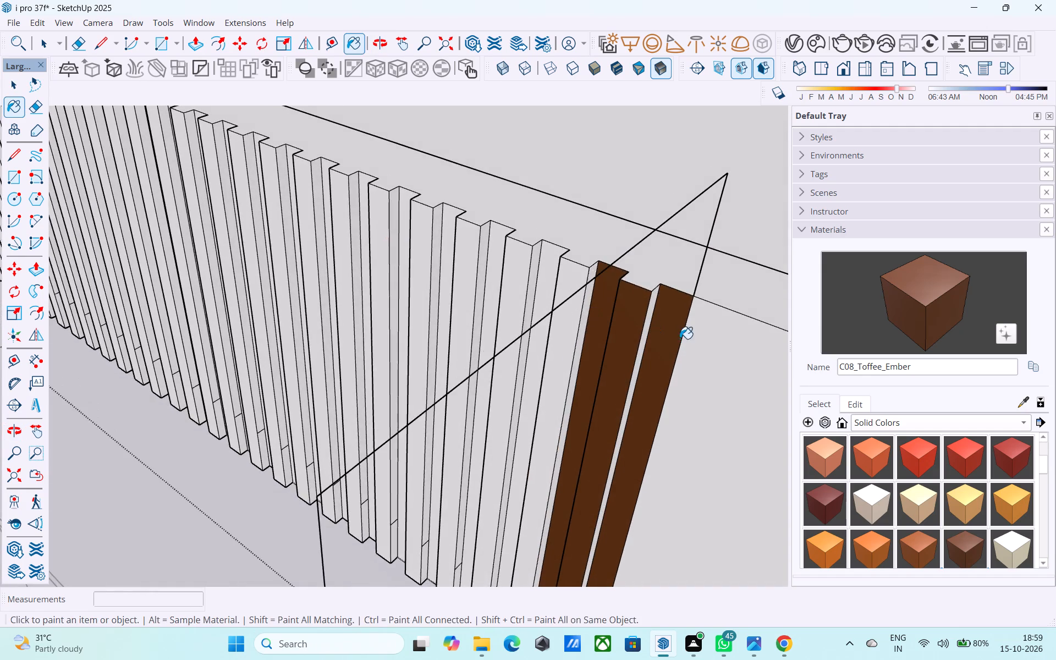
scroll(680, 339, up, 3)
click(646, 302)
middle_drag(553, 294, 761, 276)
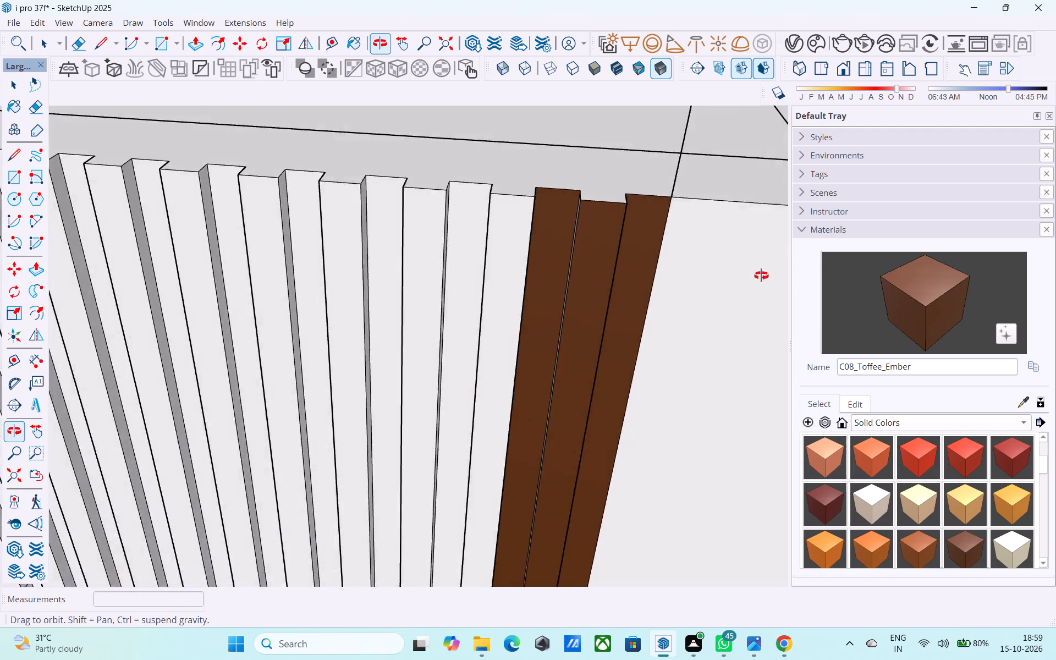
middle_drag(761, 276, 794, 275)
click(553, 229)
click(508, 223)
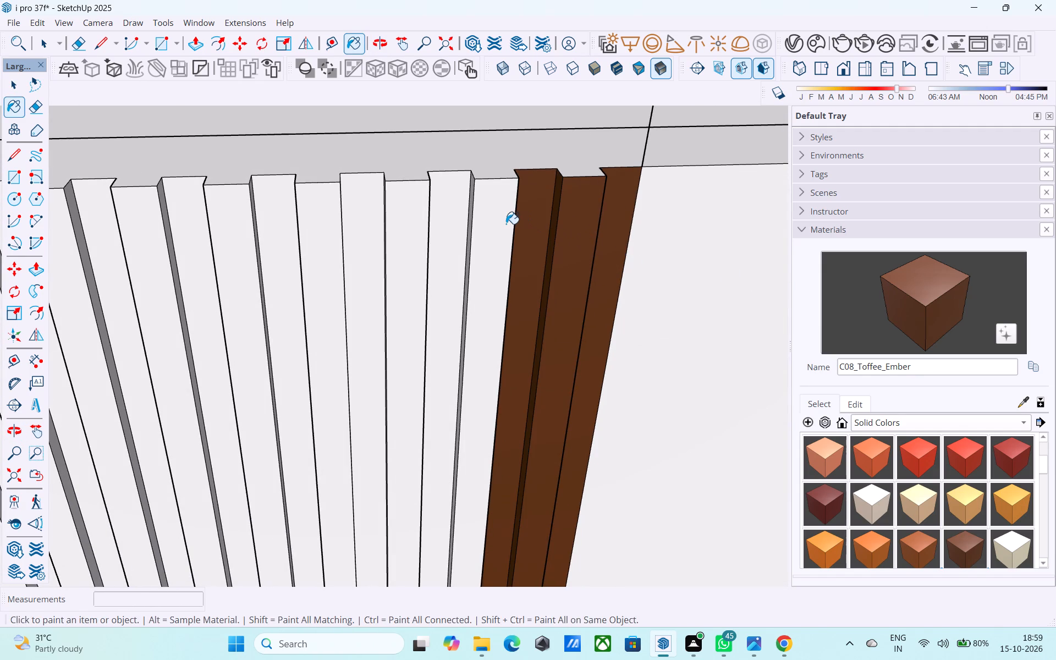
click(447, 244)
click(414, 241)
click(354, 245)
click(305, 247)
click(273, 249)
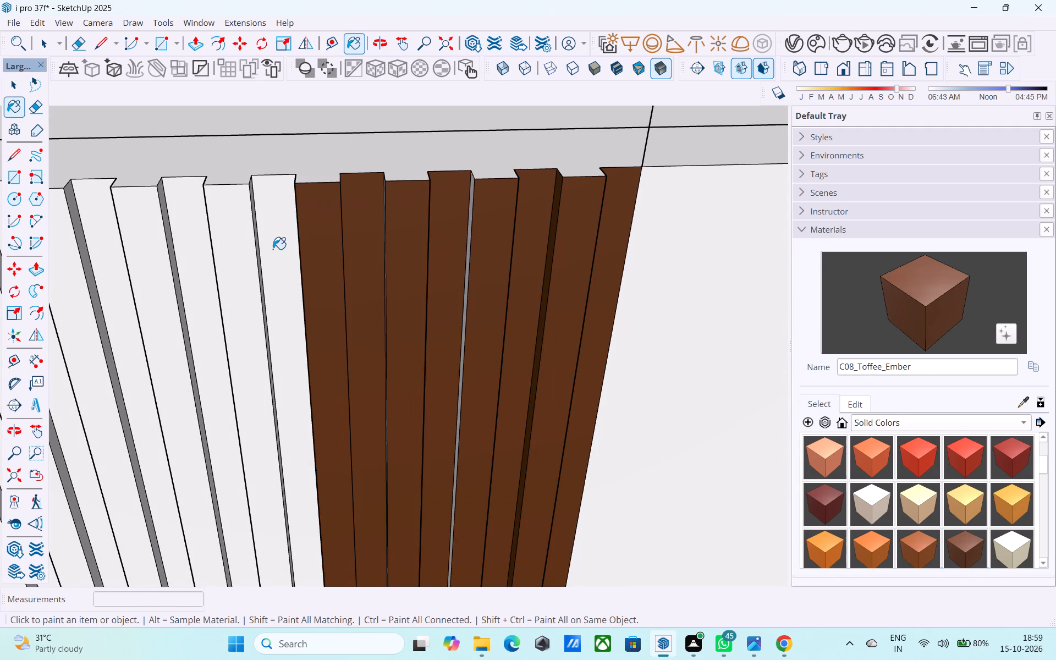
click(252, 248)
click(175, 233)
click(140, 235)
Continue the C08_Toffee_Ember paint strip by strip along the ribbed parapet face, including a skipped strip.
scroll(427, 248, down, 6)
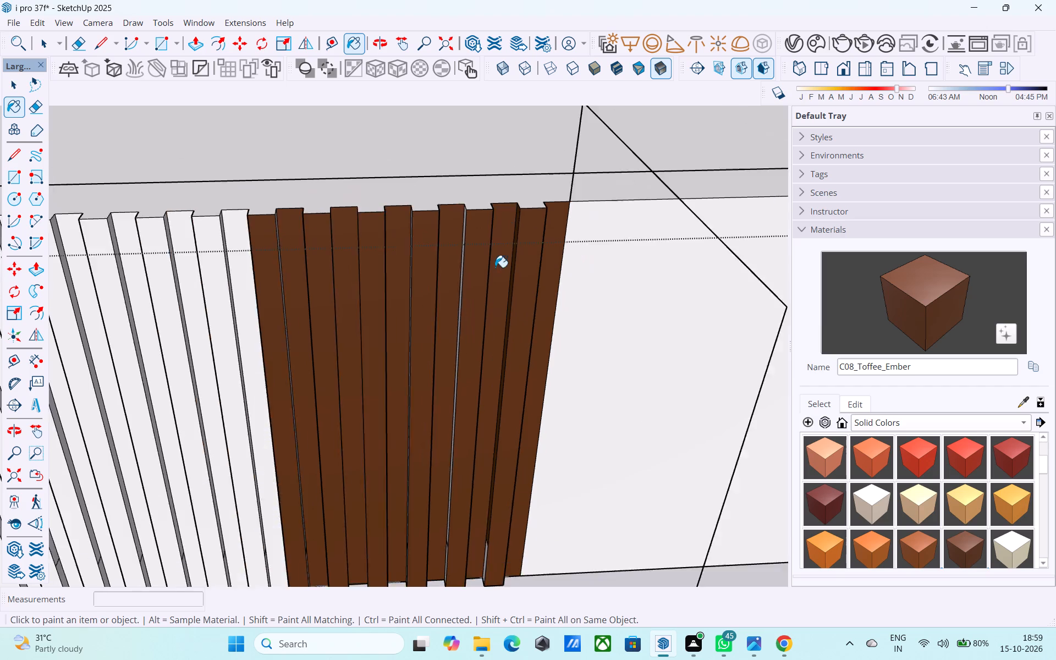
scroll(495, 267, down, 4)
middle_drag(312, 348, 332, 305)
click(342, 302)
click(328, 294)
drag(320, 292, 314, 293)
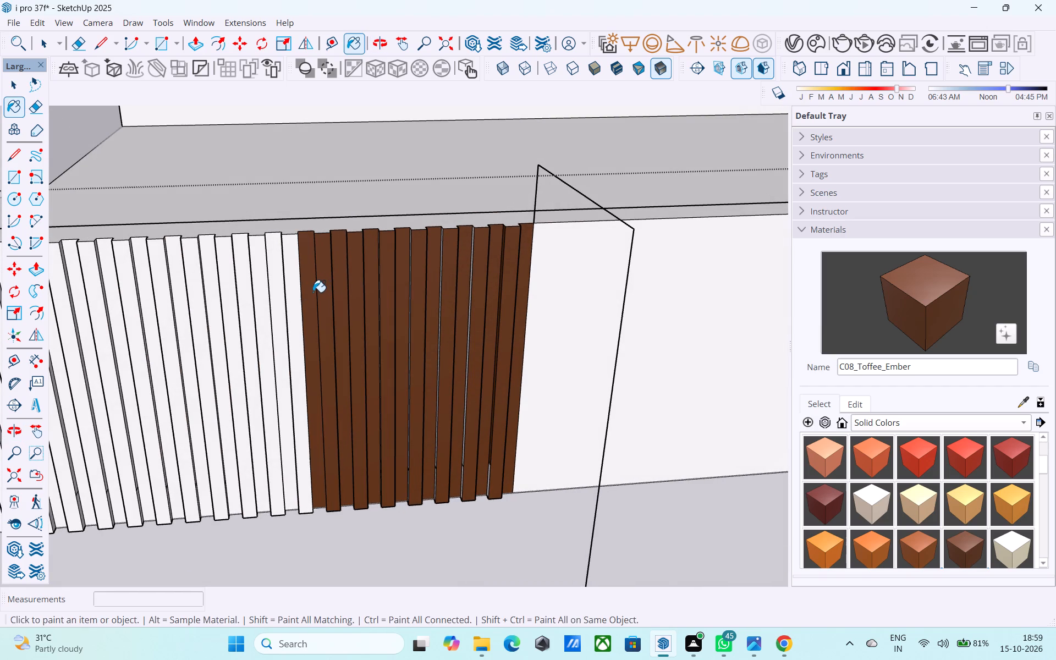
drag(304, 288, 298, 289)
click(278, 289)
drag(268, 287, 262, 288)
drag(255, 288, 243, 290)
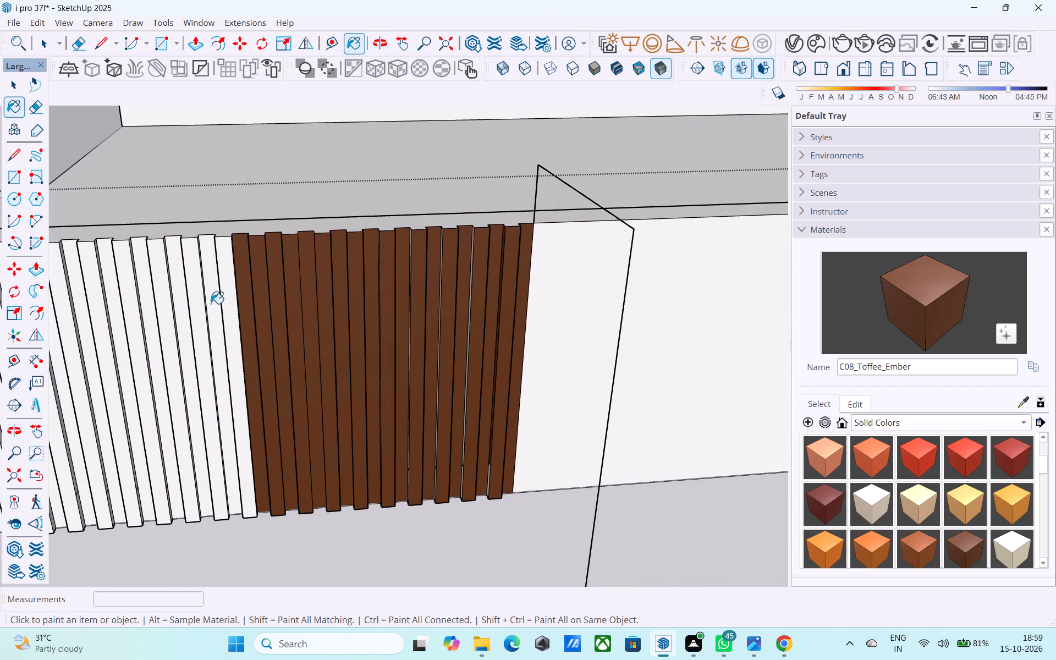
drag(225, 332, 216, 327)
drag(211, 326, 202, 324)
click(187, 317)
drag(233, 322, 228, 321)
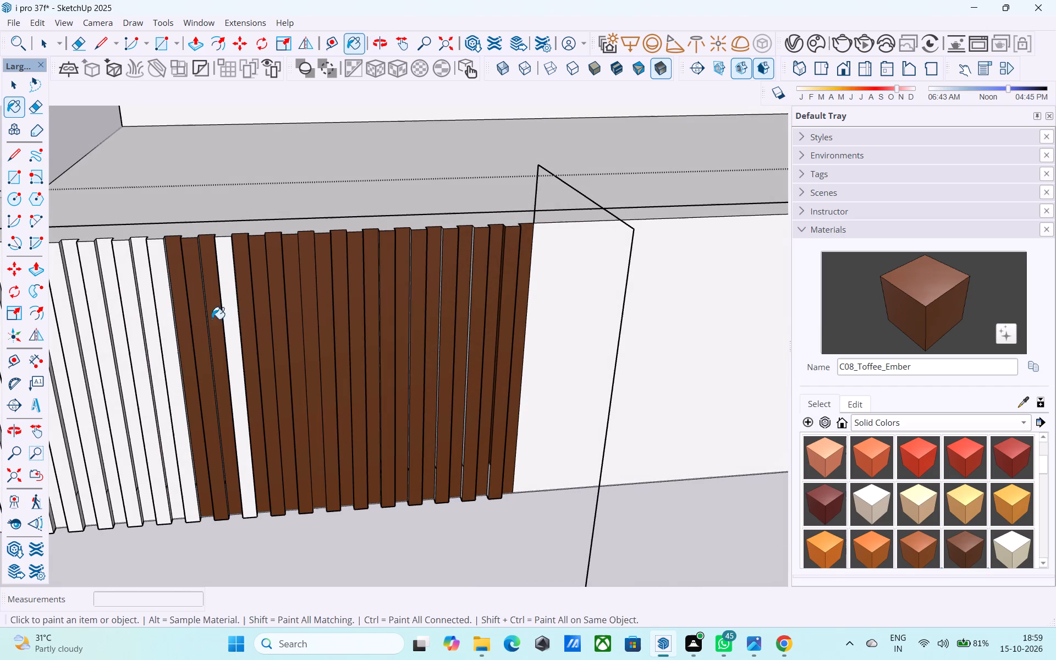
Paint several separate strips in the unpainted middle stretch of the ribbed parapet face with C08_Toffee_Ember.
scroll(343, 314, down, 13)
click(159, 356)
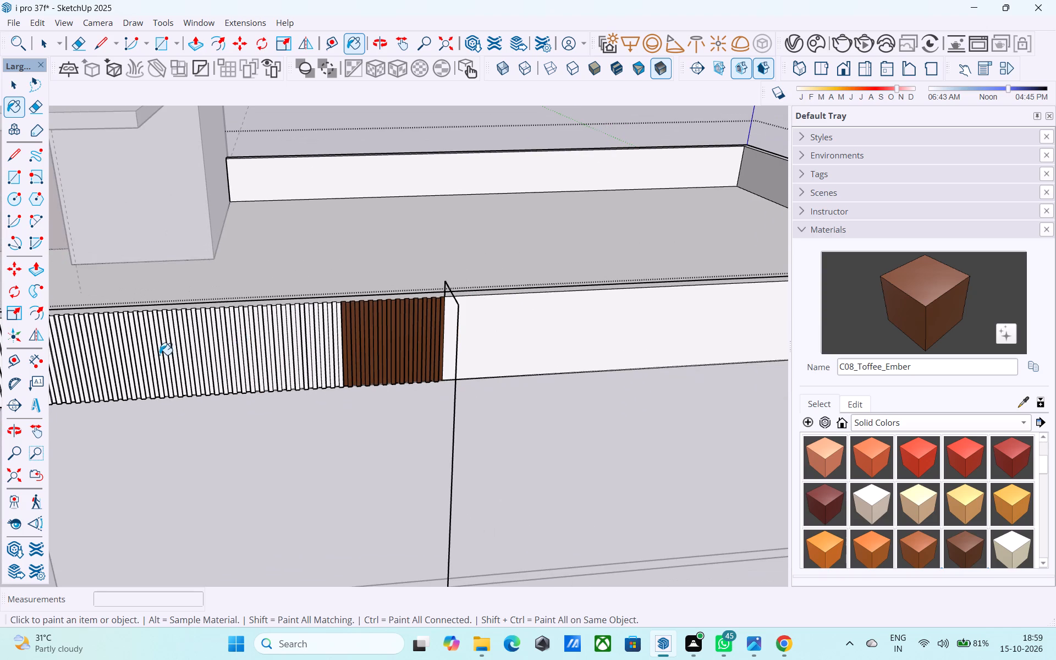
click(201, 348)
click(223, 346)
click(298, 343)
click(309, 339)
double_click(285, 334)
click(280, 334)
click(265, 336)
click(249, 340)
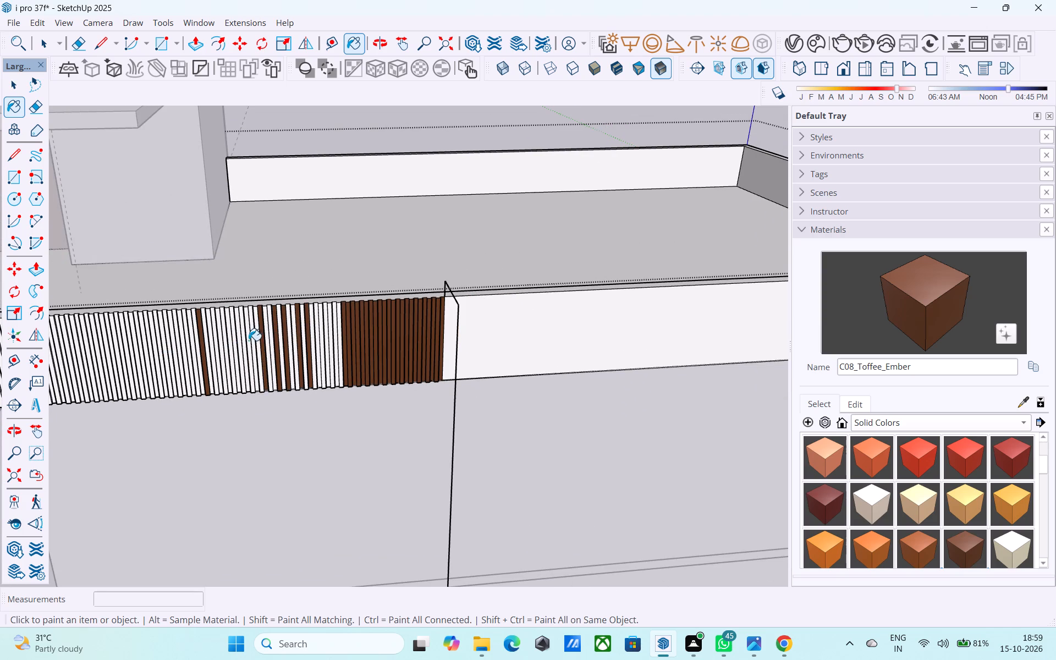
click(226, 345)
click(213, 345)
Paint scattered white strips along the ribbed parapet face with C08_Toffee_Ember, including several close to the solid brown stretch.
click(126, 350)
click(197, 350)
click(217, 348)
click(256, 349)
click(290, 348)
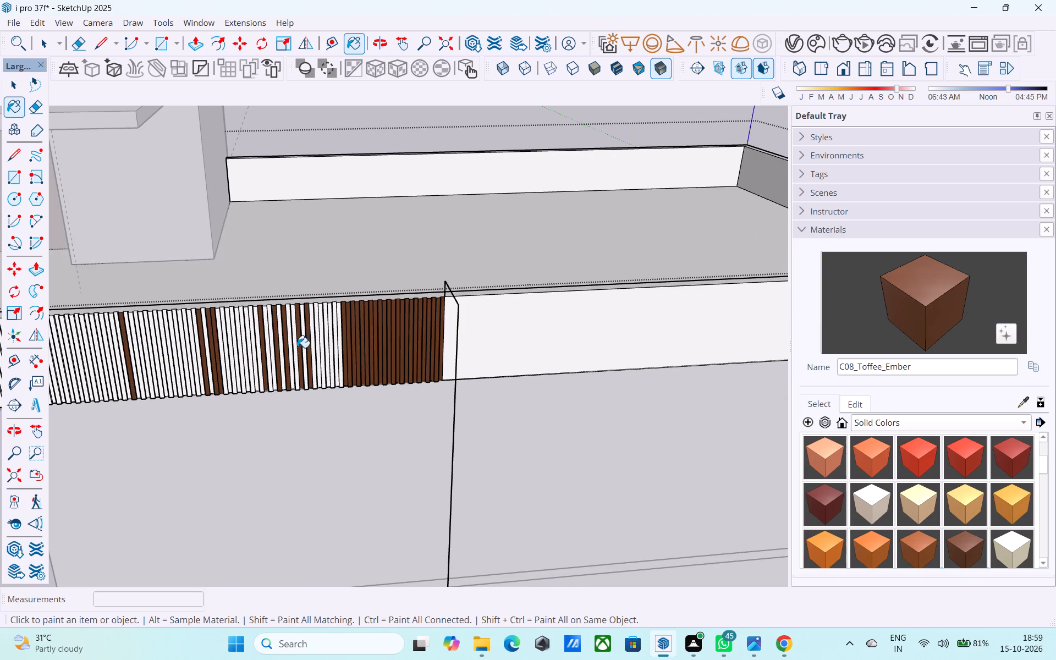
click(297, 348)
double_click(319, 348)
click(326, 348)
click(335, 347)
click(339, 346)
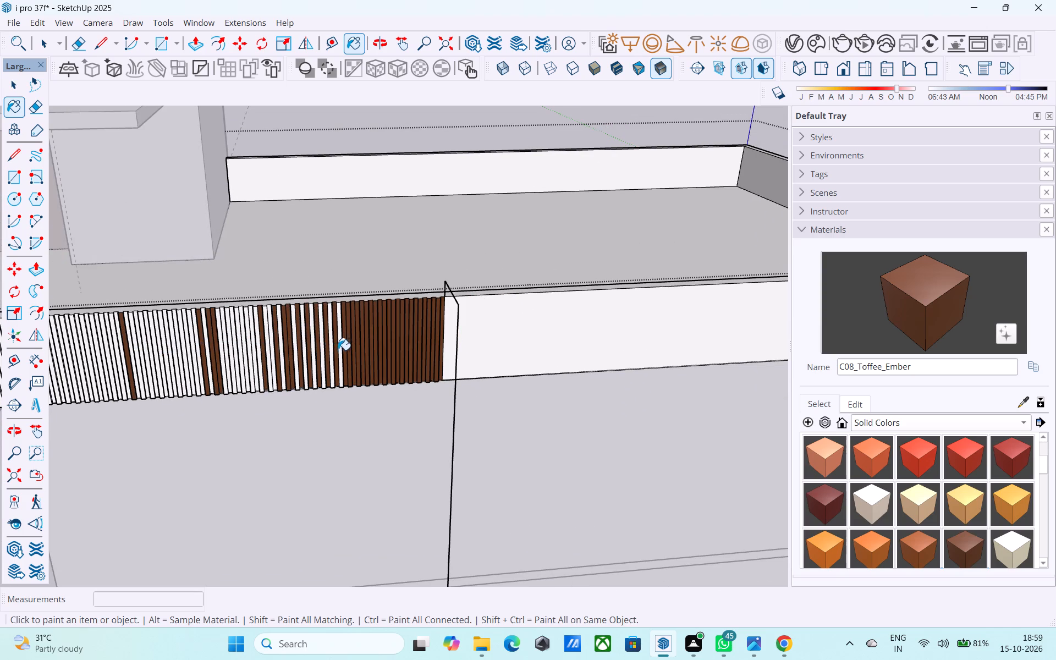
Paint more of the white strips between the isolated brown ones in the parapet's middle stretch with C08_Toffee_Ember.
drag(330, 353, 322, 354)
double_click(280, 353)
click(275, 353)
click(271, 353)
drag(271, 353, 266, 353)
click(260, 351)
click(237, 356)
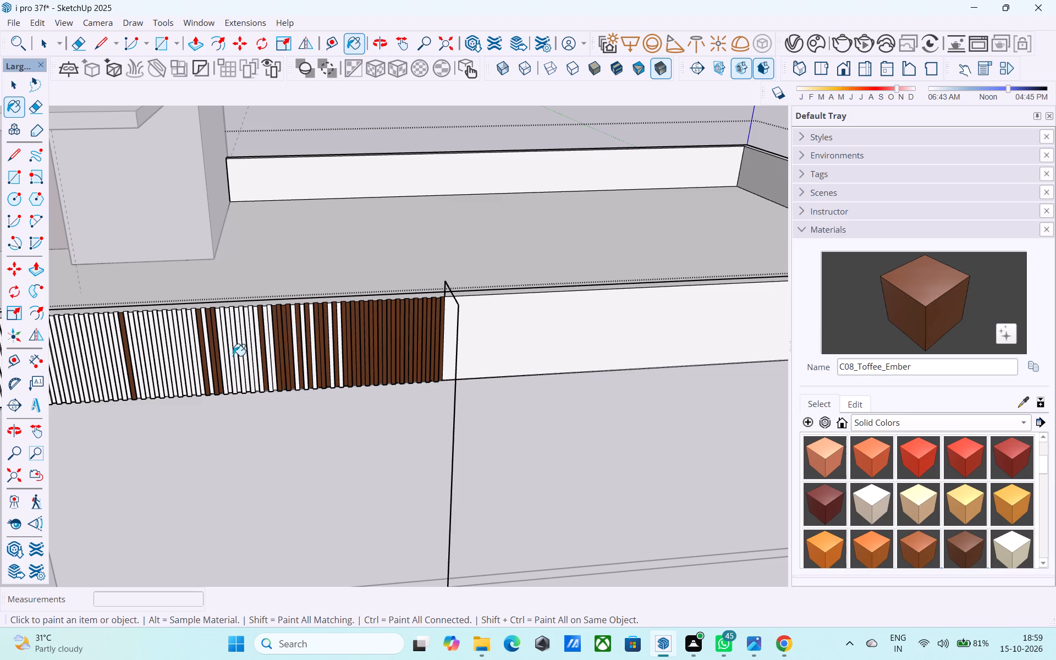
click(215, 356)
click(202, 355)
double_click(198, 355)
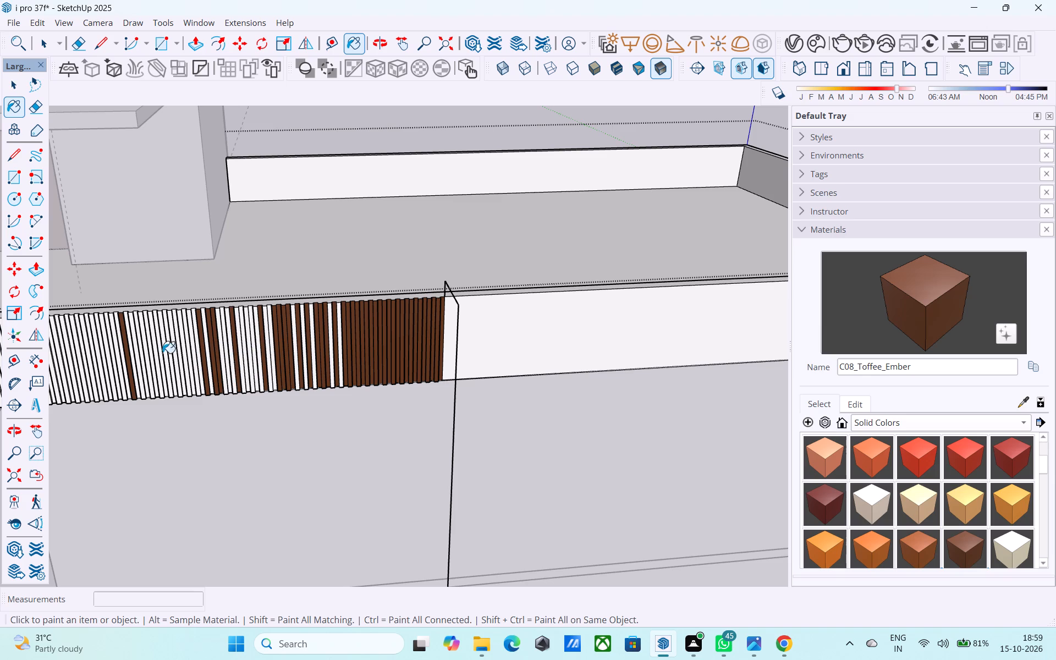
Apply C08_Toffee_Ember to white strips in the gap between the two outermost groups of brown strips.
click(155, 348)
click(179, 358)
click(184, 358)
click(193, 358)
drag(170, 351, 163, 353)
drag(155, 350, 149, 350)
Paint spaced-out strips from the middle of the ribbed parapet face towards its outer corner with C08_Toffee_Ember.
middle_drag(157, 377, 271, 318)
scroll(437, 288, down, 5)
click(188, 320)
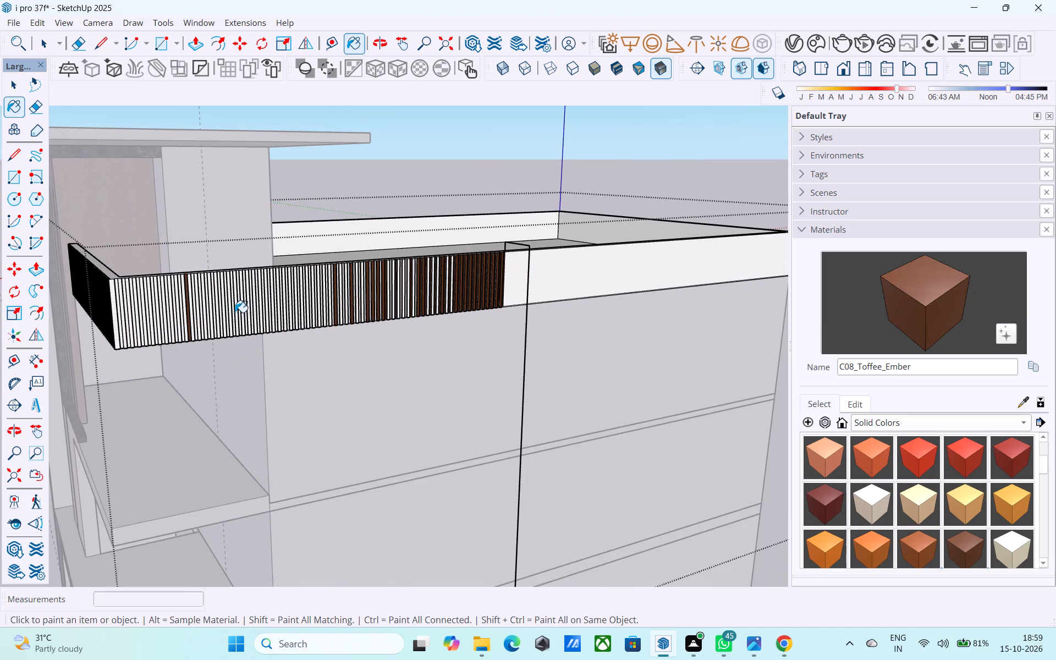
click(235, 312)
click(271, 310)
click(249, 310)
click(224, 317)
click(206, 322)
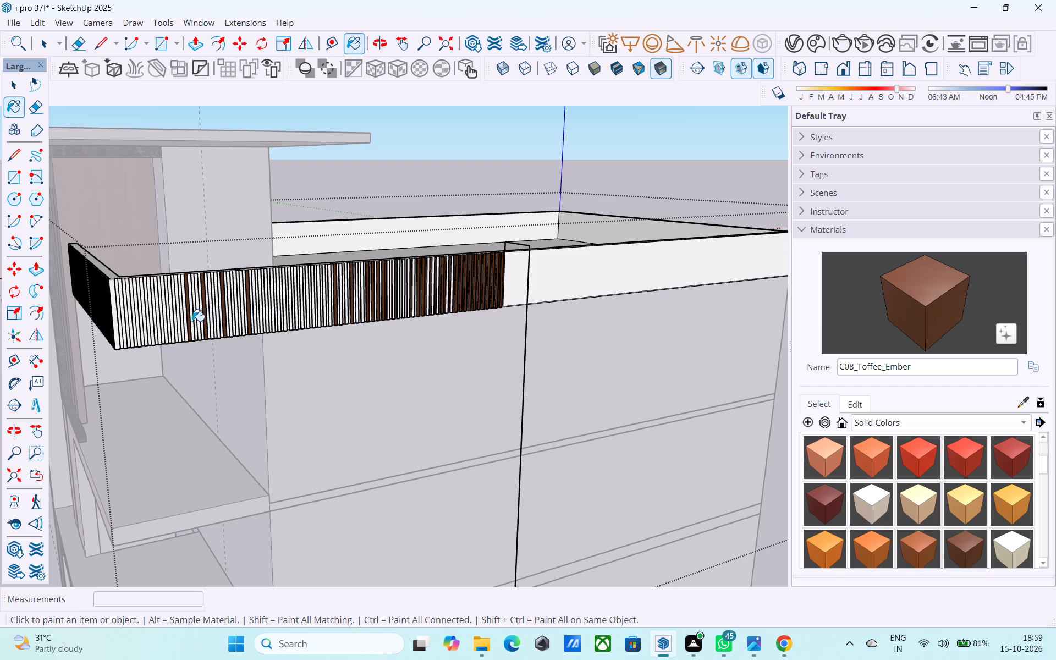
click(186, 318)
click(173, 319)
click(166, 318)
click(162, 318)
click(156, 320)
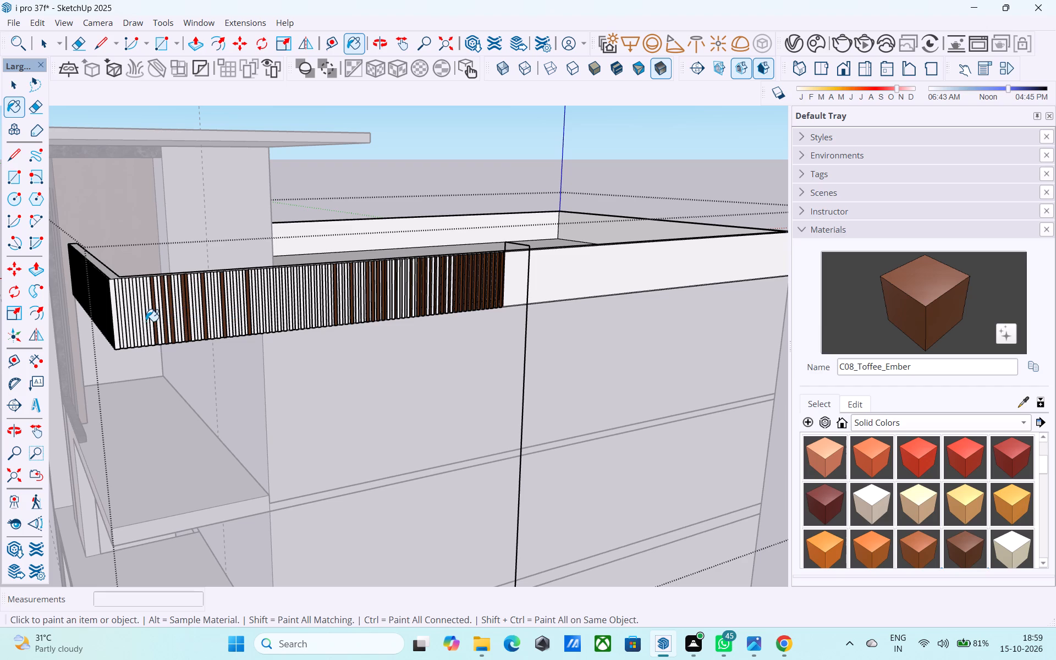
click(146, 321)
Paint the strip at the parapet's outer corner and several strips near it with C08_Toffee_Ember.
click(116, 333)
click(124, 333)
click(142, 333)
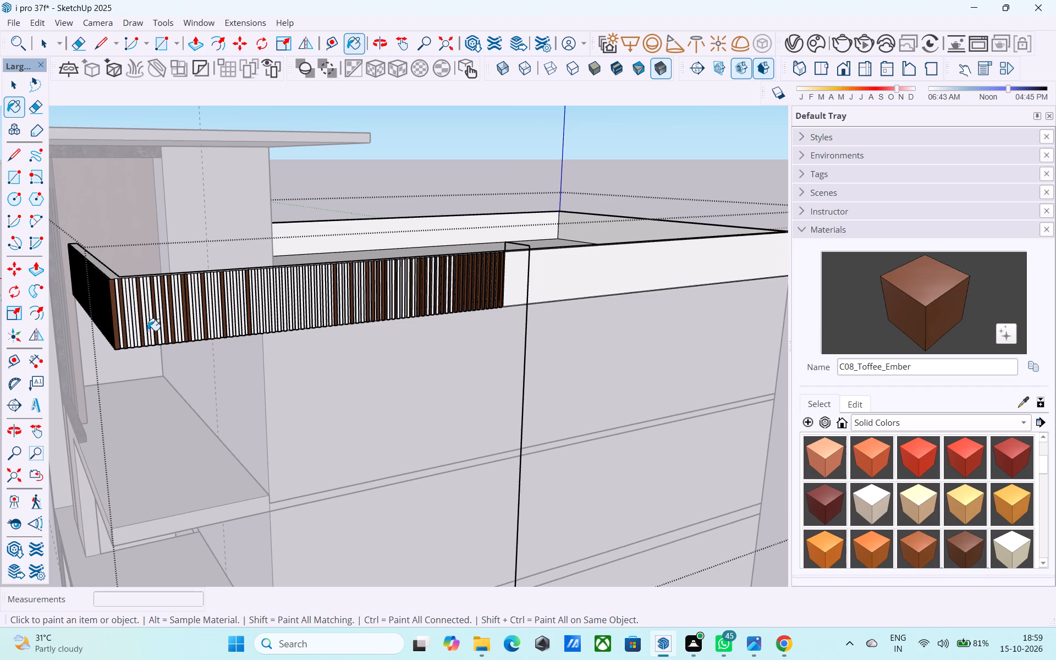
double_click(155, 323)
click(151, 321)
click(147, 321)
click(144, 321)
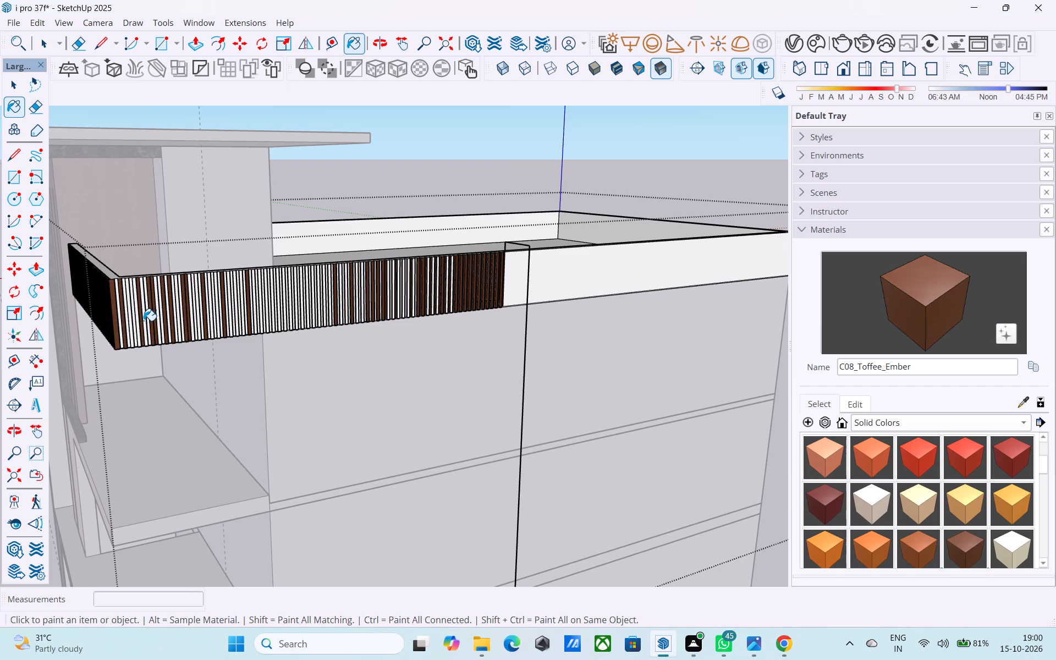
click(132, 318)
Fill the white strips left beside the parapet's outer corner with C08_Toffee_Ember to make a continuous brown run.
scroll(133, 320, up, 1)
scroll(134, 320, down, 4)
scroll(134, 320, up, 8)
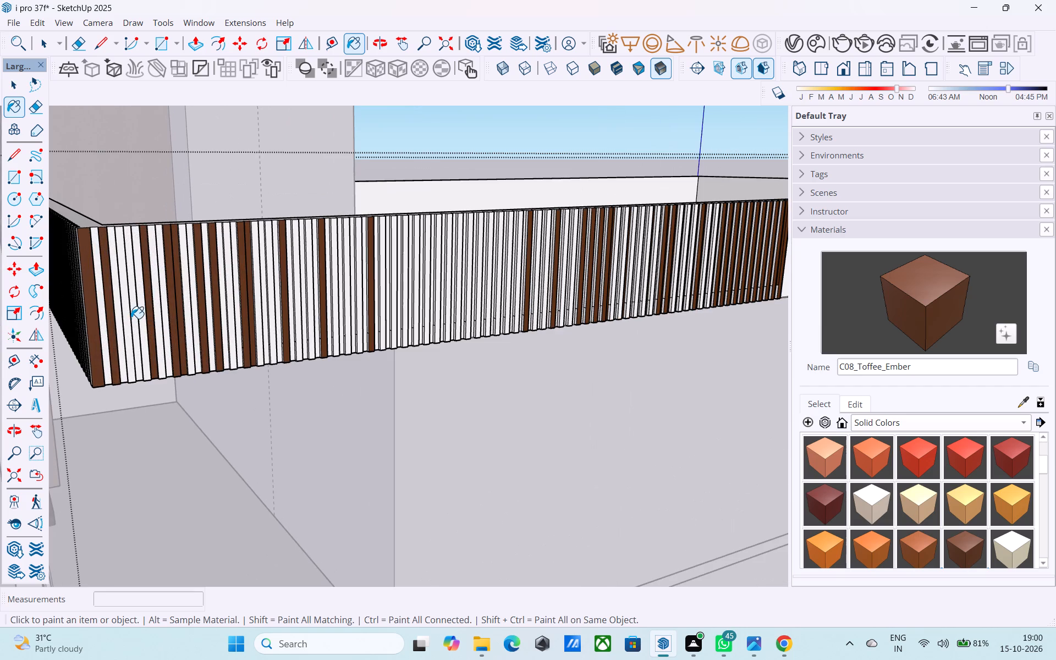
click(131, 318)
click(126, 319)
middle_drag(133, 318, 86, 384)
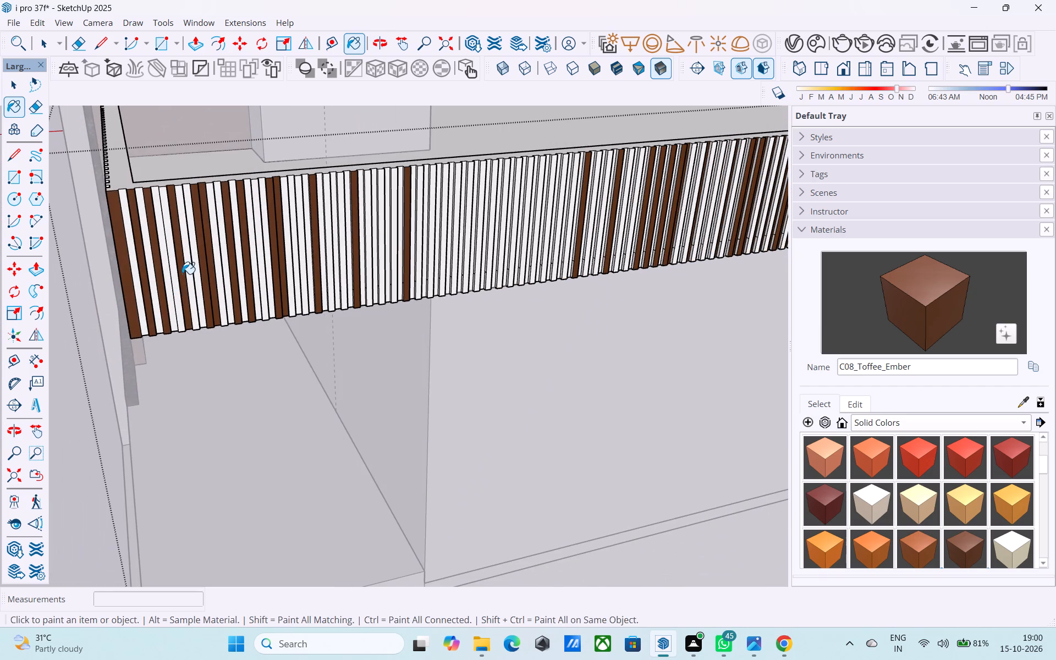
click(172, 271)
click(166, 272)
click(174, 272)
click(137, 269)
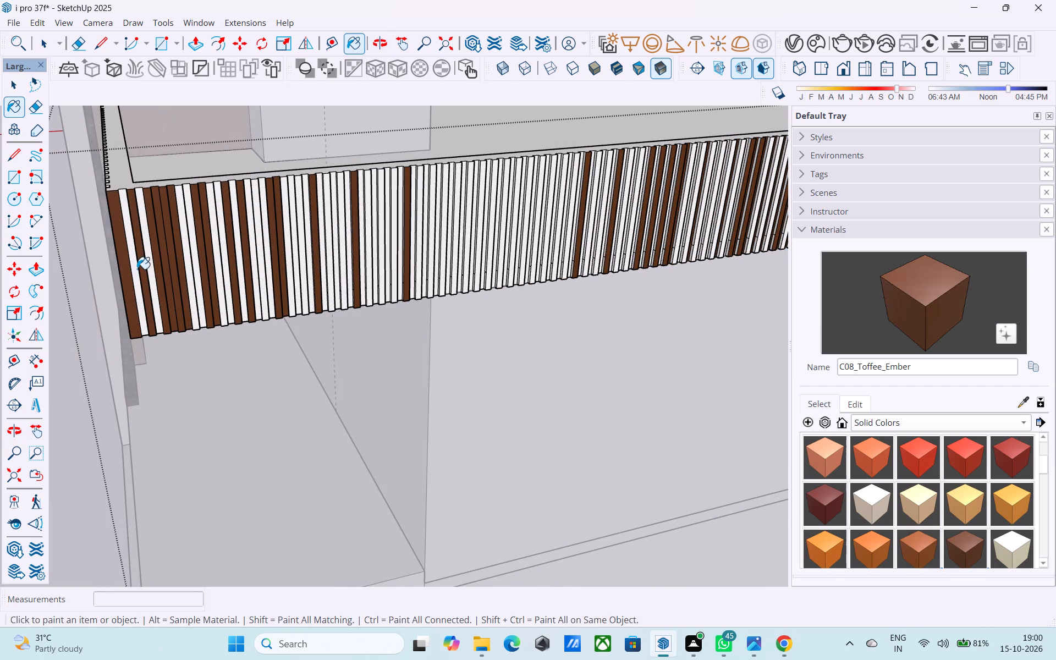
click(148, 270)
click(151, 271)
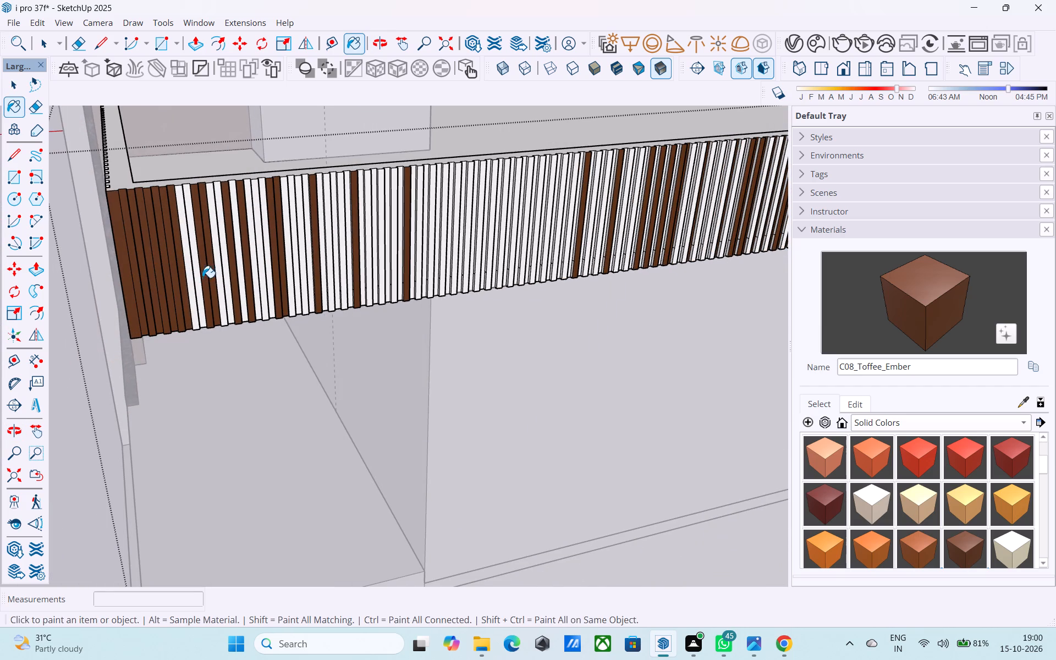
Extend the continuous C08_Toffee_Ember run from the outer corner by painting the white strips between the brown ones.
drag(196, 277, 190, 277)
click(195, 273)
click(222, 270)
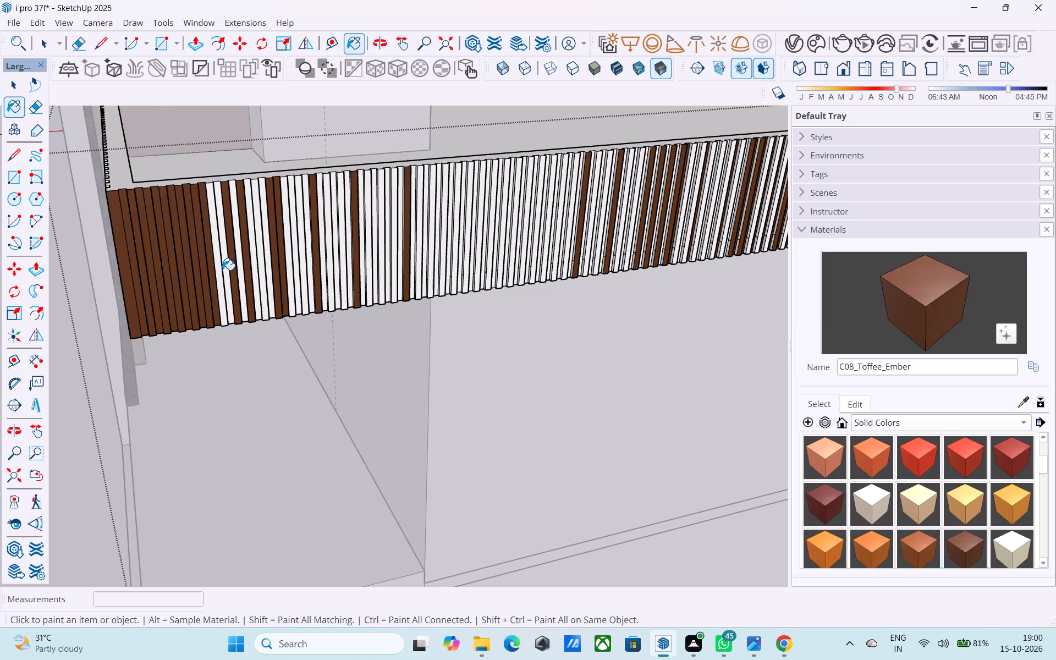
click(225, 272)
click(218, 269)
click(216, 271)
click(218, 271)
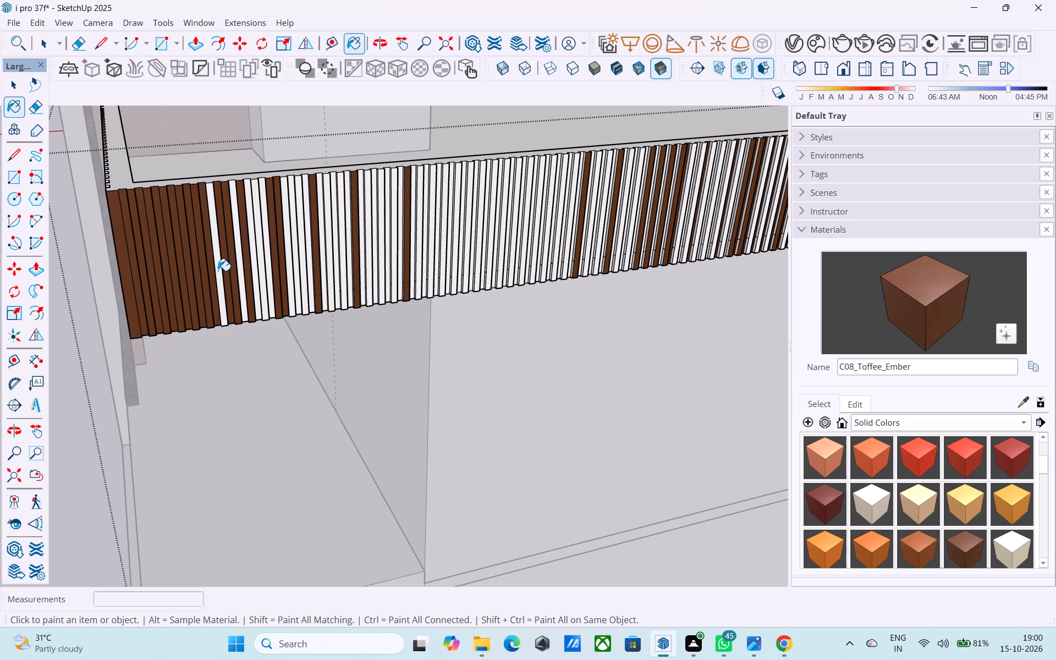
click(241, 275)
click(257, 279)
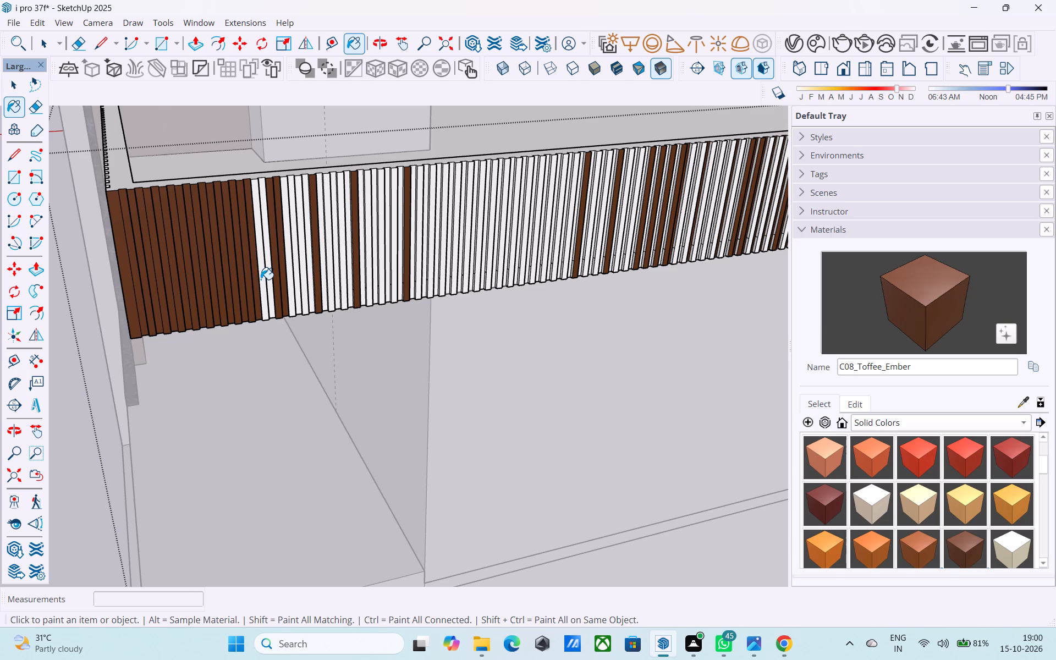
Paint the white strips in the next two gaps beside the corner's brown run with C08_Toffee_Ember.
click(261, 279)
click(268, 282)
click(290, 280)
click(300, 280)
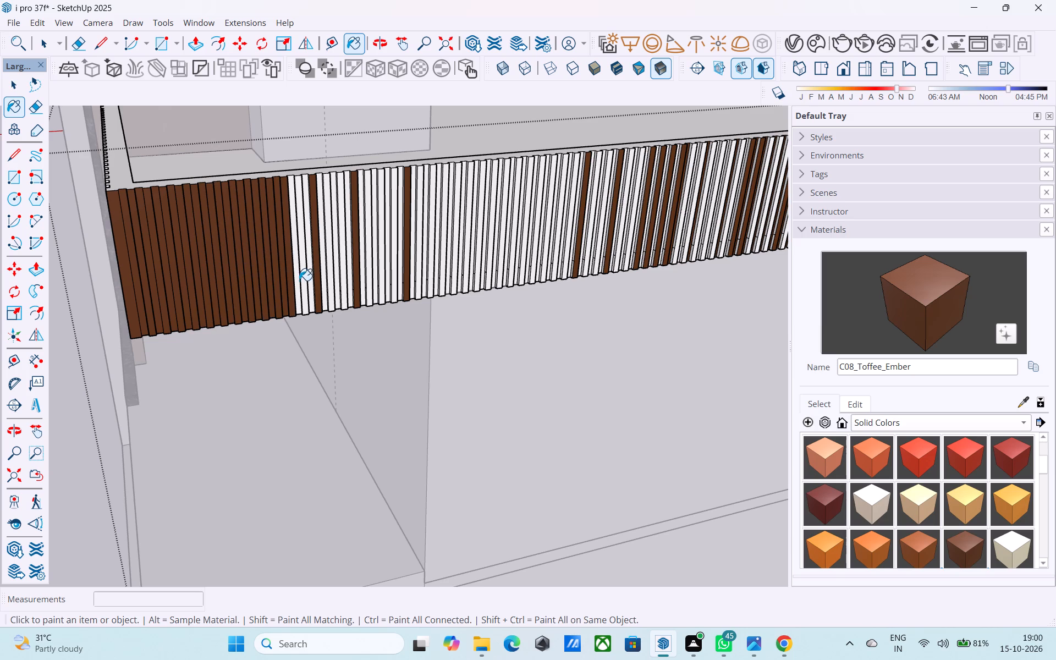
click(305, 280)
click(299, 277)
click(311, 278)
click(324, 275)
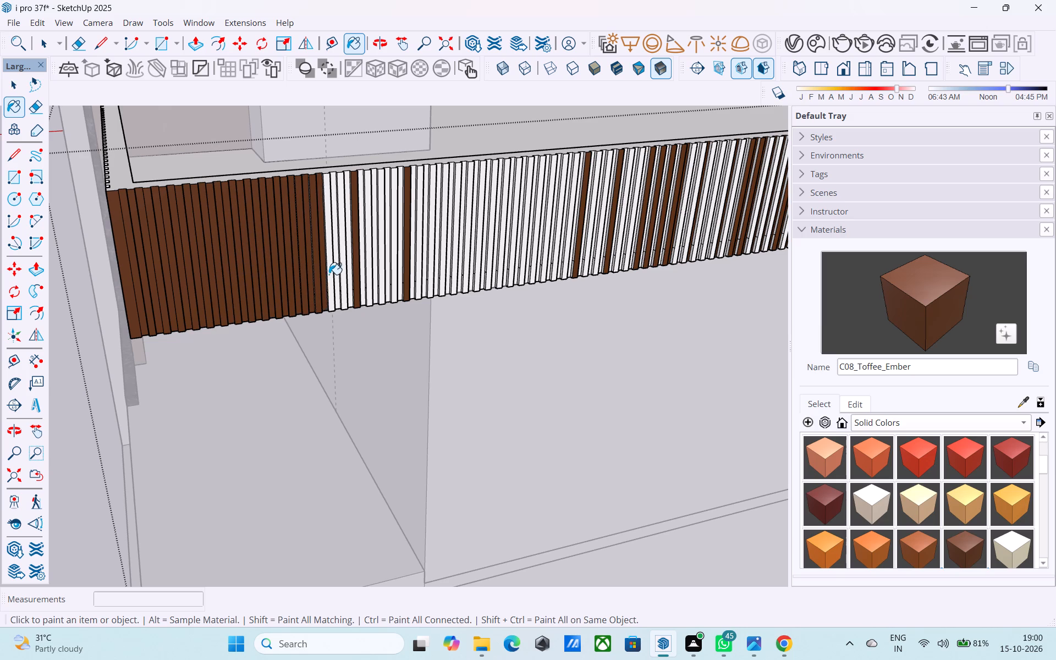
Paint the white strips up to the next isolated brown strip with C08_Toffee_Ember, including a skipped narrow one.
click(329, 274)
click(333, 274)
click(337, 274)
click(340, 274)
click(347, 274)
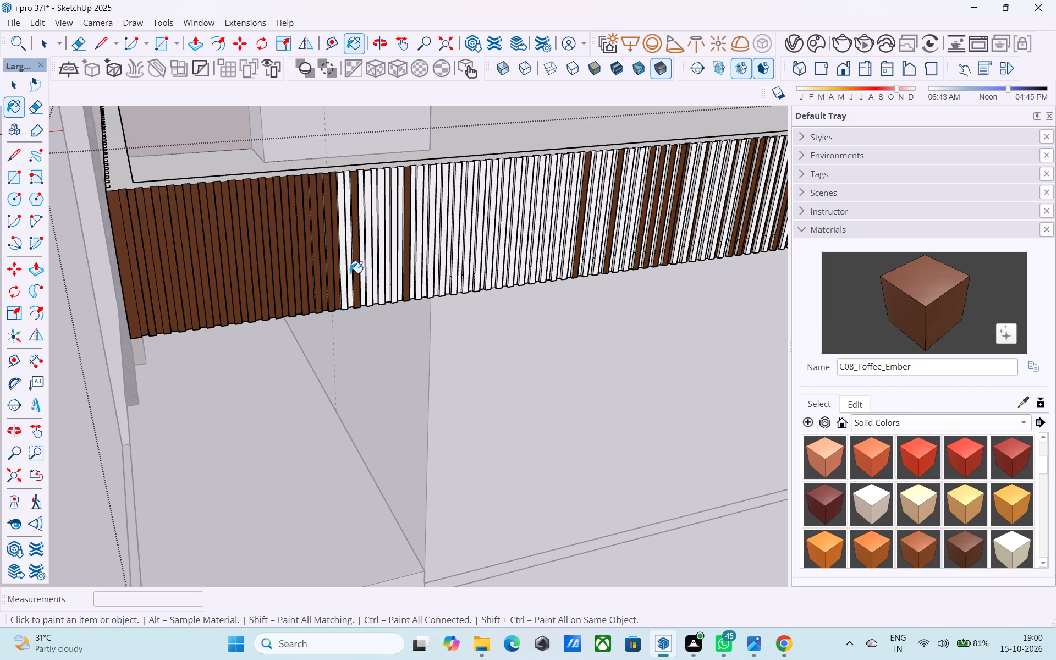
click(350, 273)
click(344, 269)
click(349, 267)
click(366, 254)
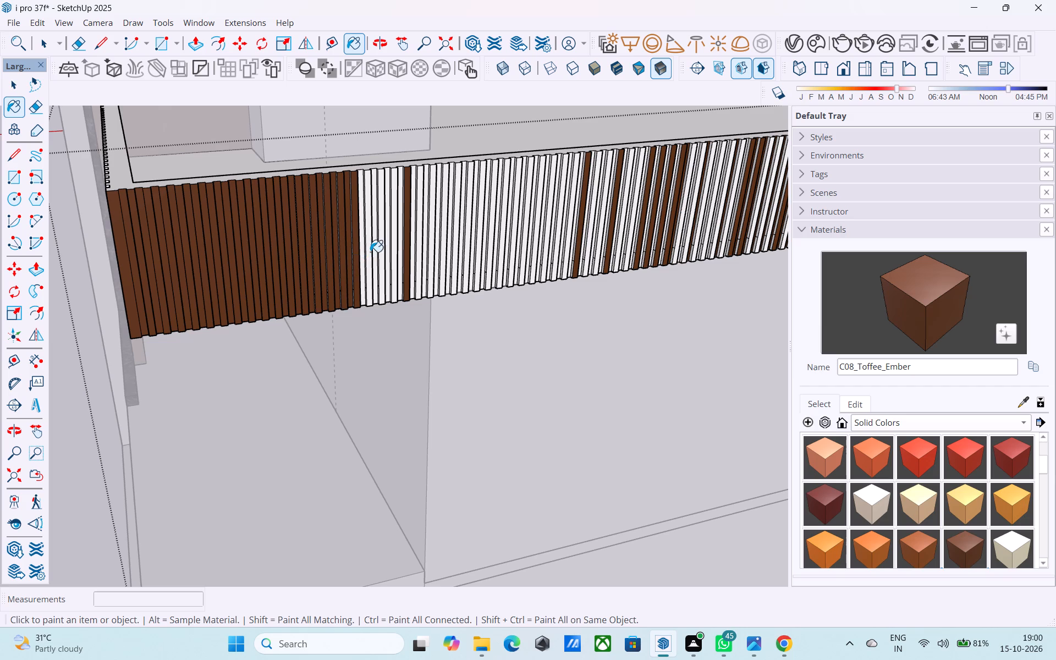
Close the gap before the last isolated brown strip of the corner stretch with C08_Toffee_Ember, including the recessed faces.
click(373, 249)
click(366, 240)
click(364, 237)
click(368, 236)
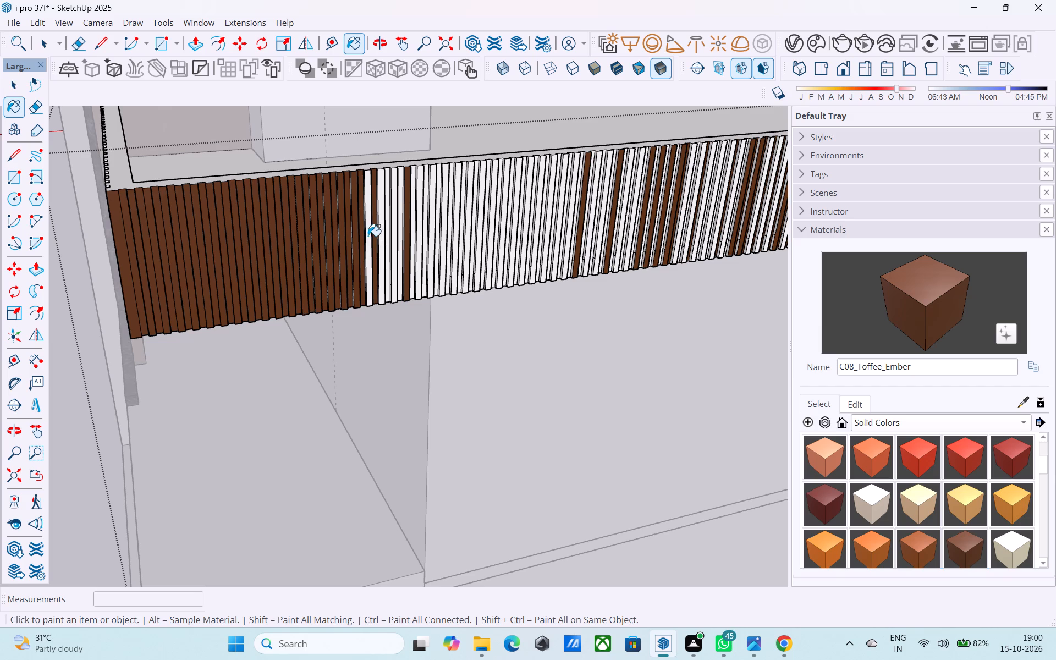
scroll(384, 244, up, 10)
click(378, 240)
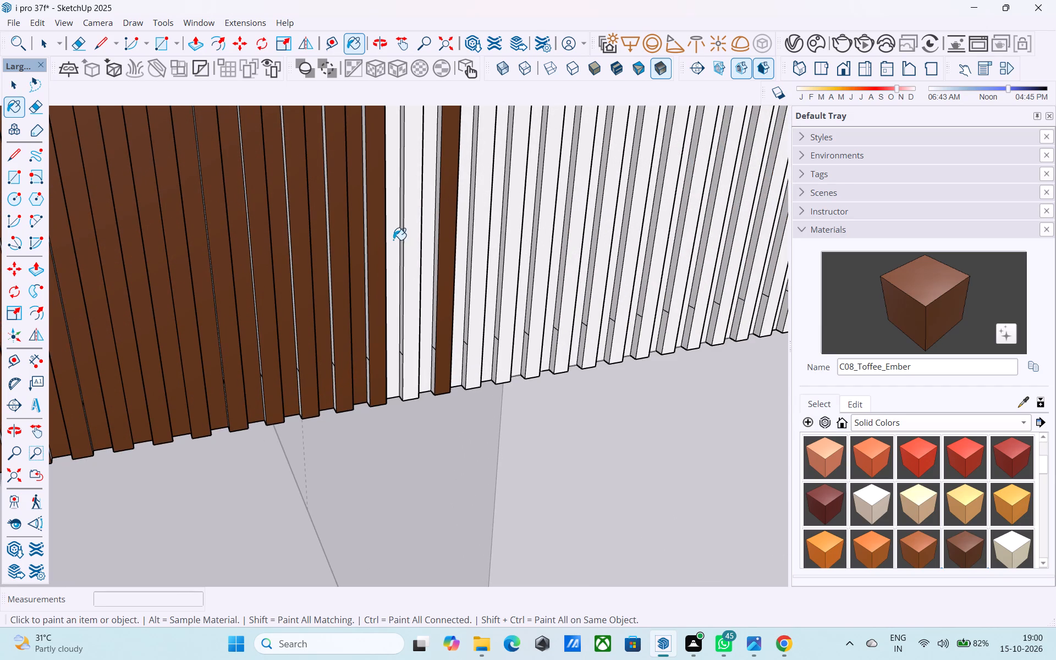
click(393, 240)
click(406, 243)
click(425, 241)
Paint the first raised and recessed strips of the long white middle stretch with C08_Toffee_Ember, starting at the brown edge.
middle_drag(492, 242, 367, 256)
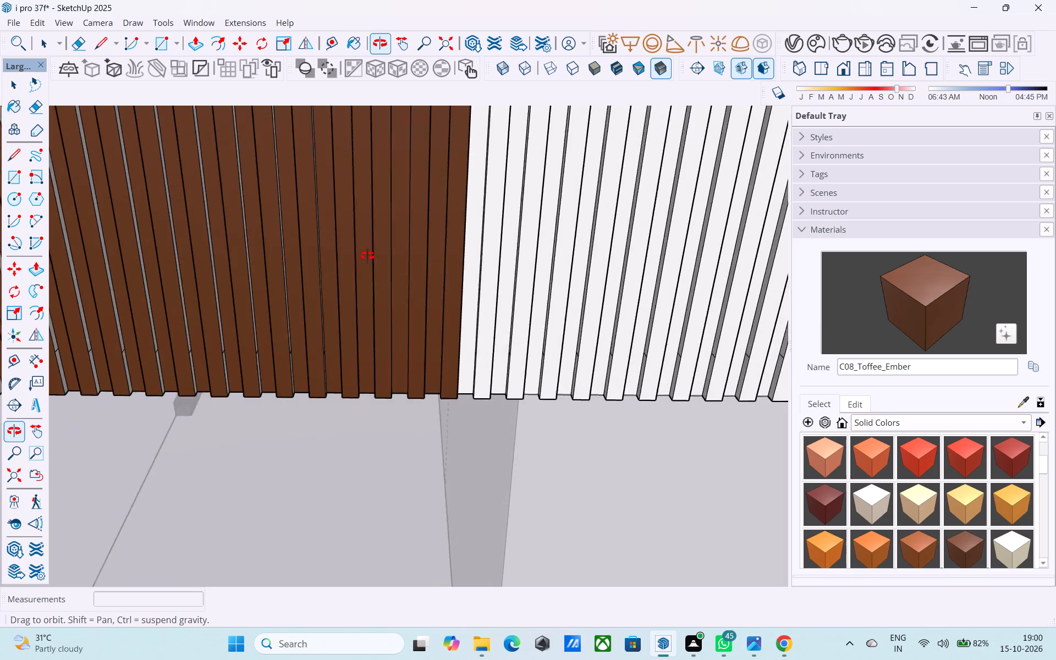
middle_drag(367, 256, 345, 257)
scroll(296, 256, down, 4)
scroll(437, 265, up, 4)
double_click(417, 248)
click(422, 246)
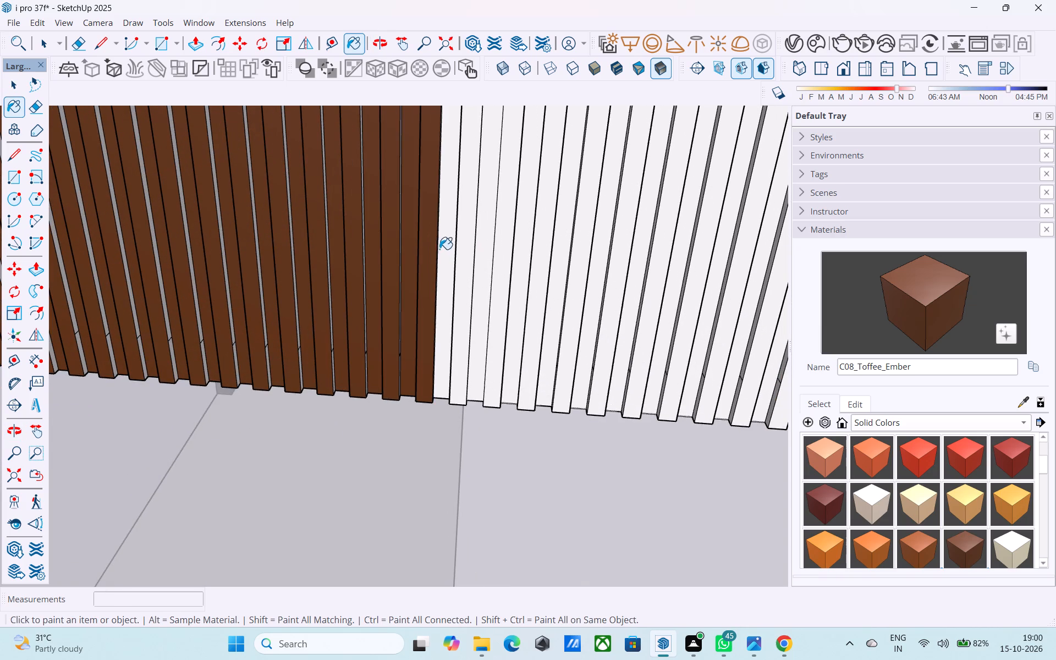
click(449, 250)
click(464, 253)
click(478, 249)
click(507, 246)
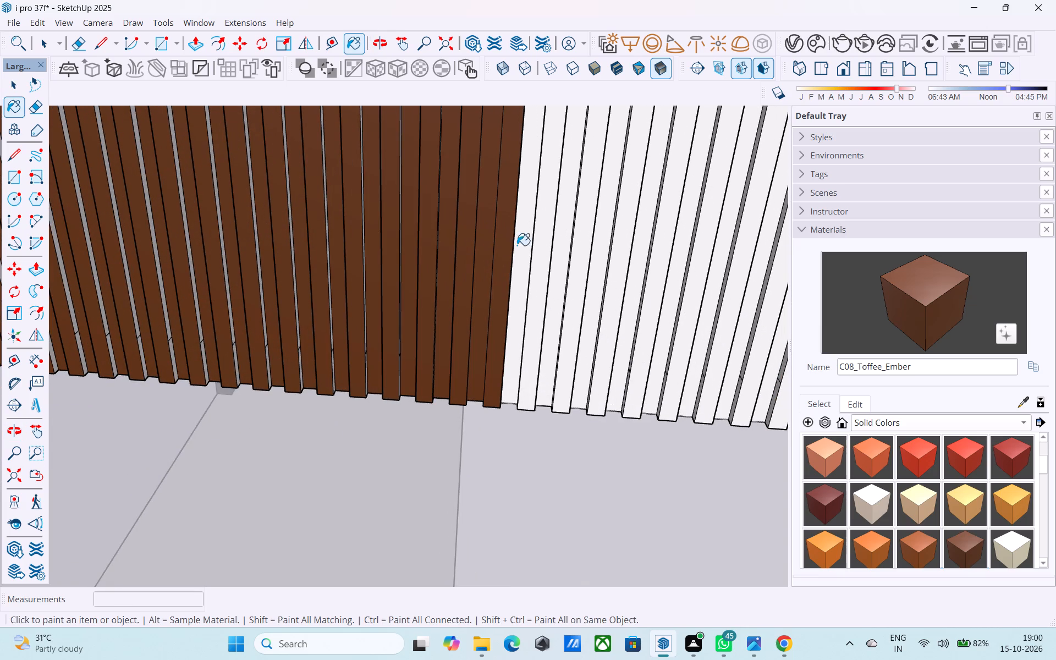
click(517, 245)
click(537, 243)
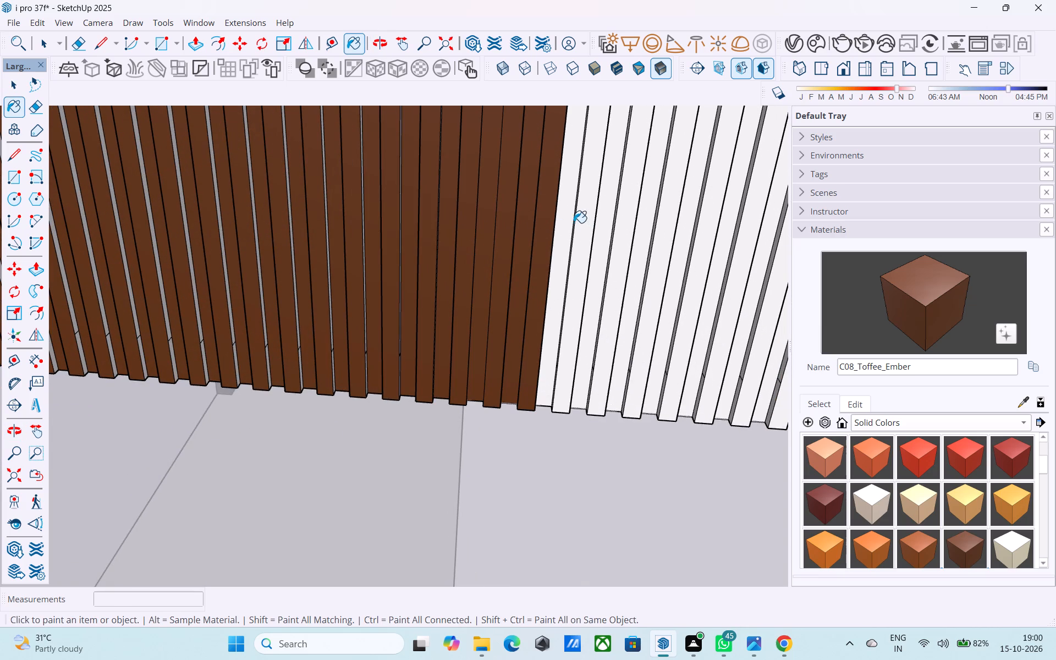
Continue C08_Toffee_Ember strip by strip along the white middle stretch, covering both raised and recessed faces.
click(569, 220)
click(581, 224)
click(598, 226)
click(614, 231)
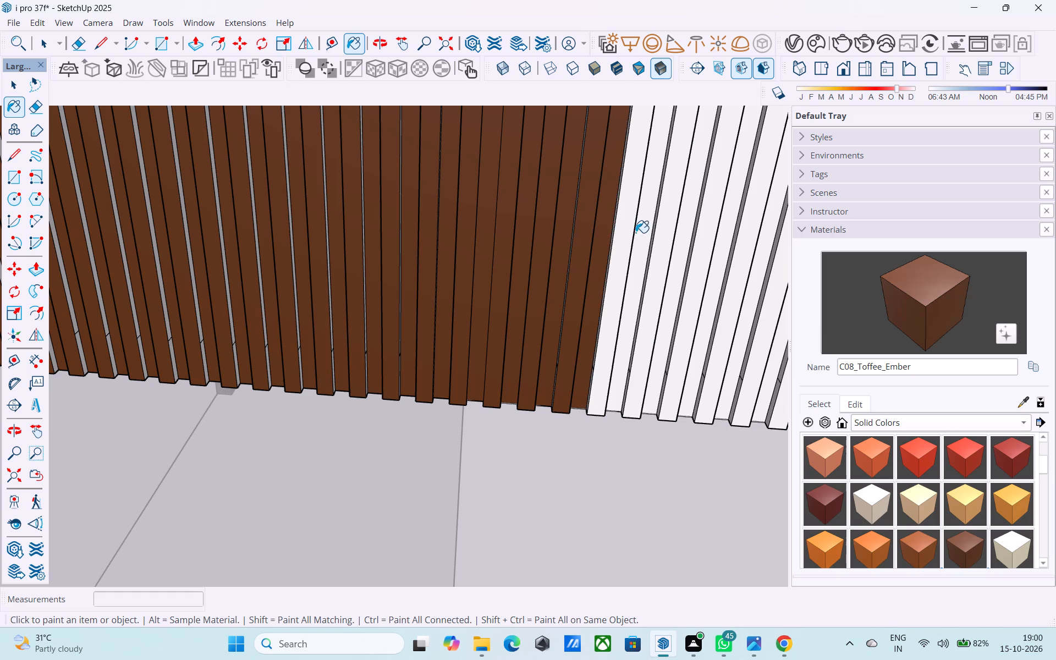
click(628, 228)
click(646, 224)
click(667, 233)
click(683, 234)
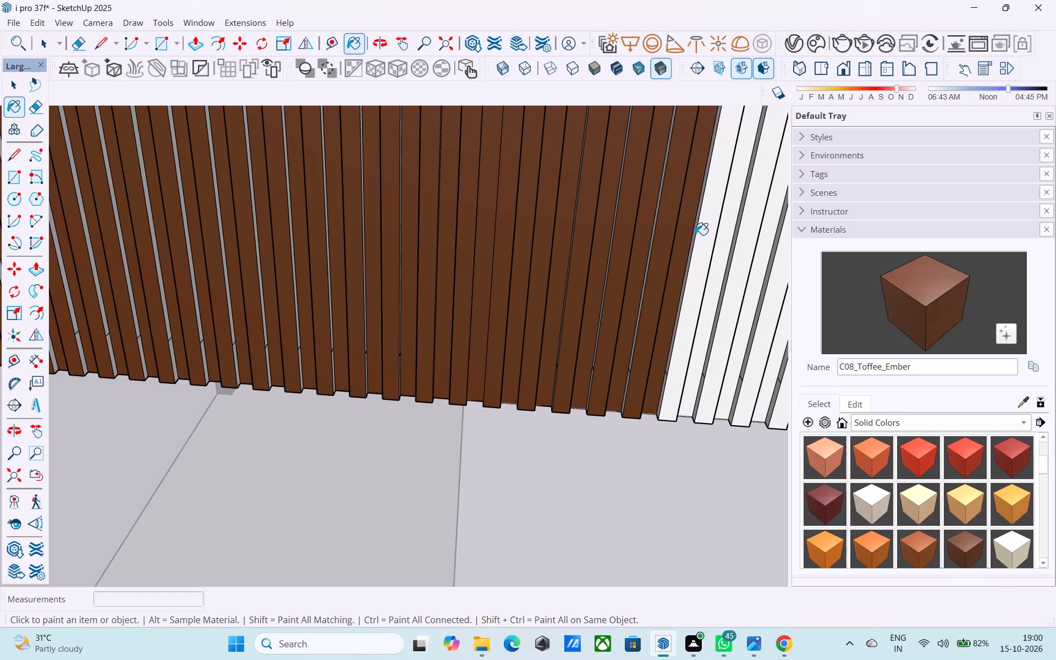
click(701, 237)
scroll(504, 252, down, 3)
scroll(721, 263, up, 11)
click(612, 256)
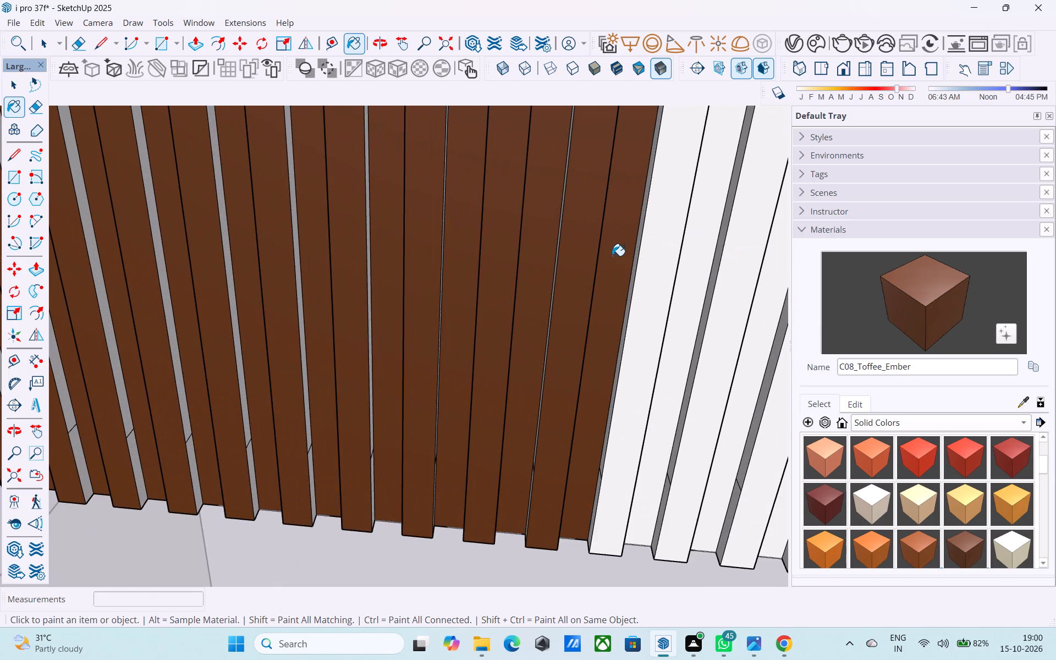
click(658, 255)
click(716, 250)
Paint the following raised and recessed strips towards the next isolated brown strip with C08_Toffee_Ember.
scroll(419, 264, down, 13)
scroll(439, 291, up, 5)
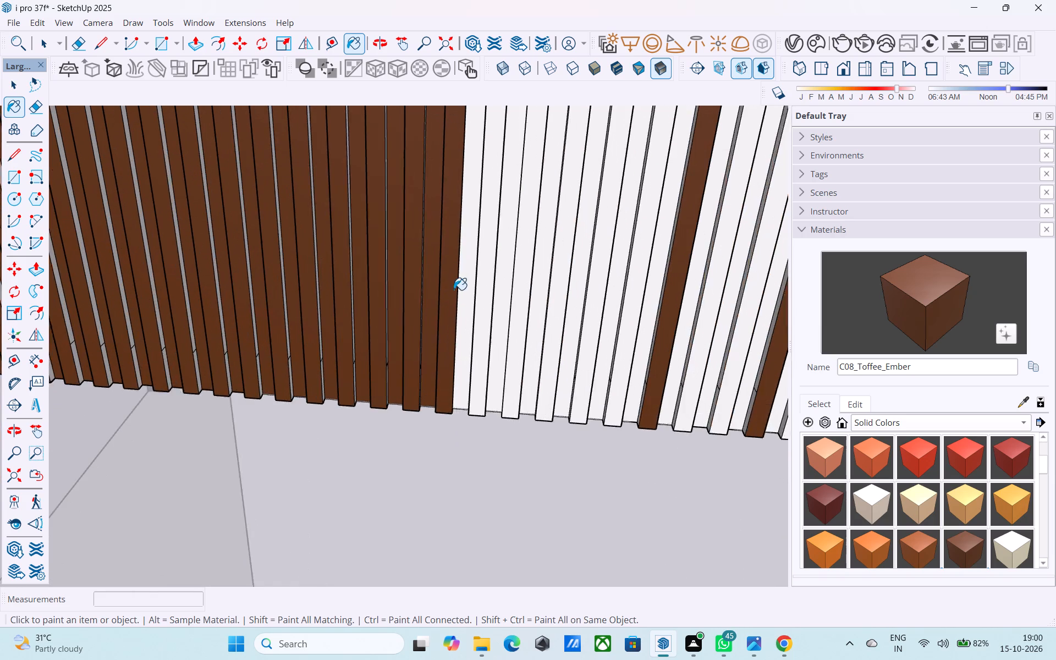
scroll(454, 290, up, 1)
click(469, 283)
click(480, 280)
click(501, 271)
click(530, 267)
click(549, 267)
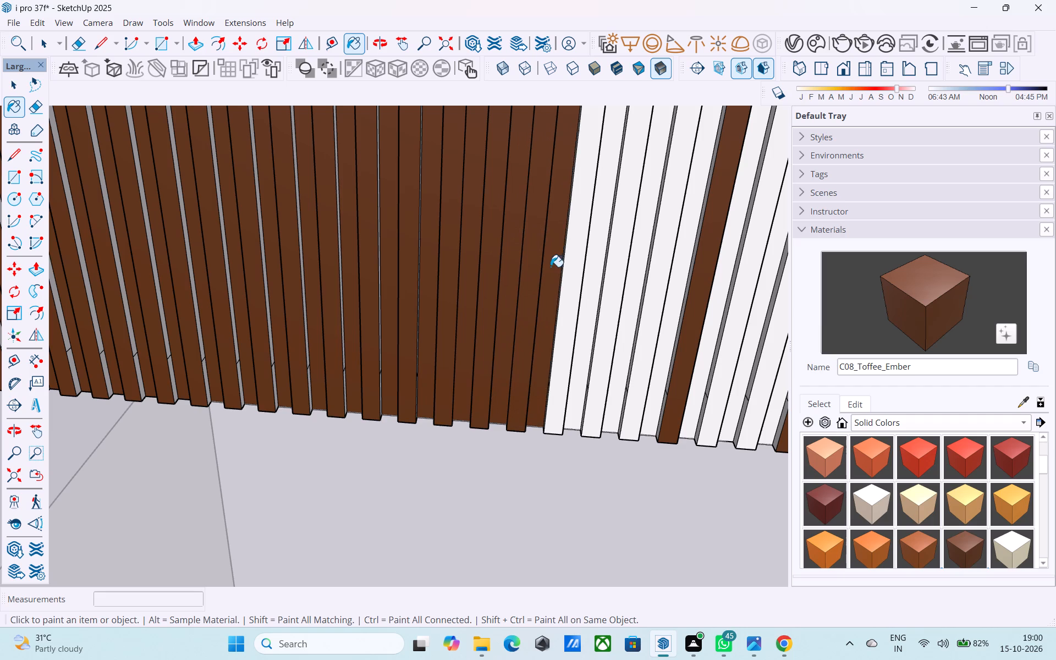
click(566, 261)
click(589, 261)
click(615, 258)
click(643, 256)
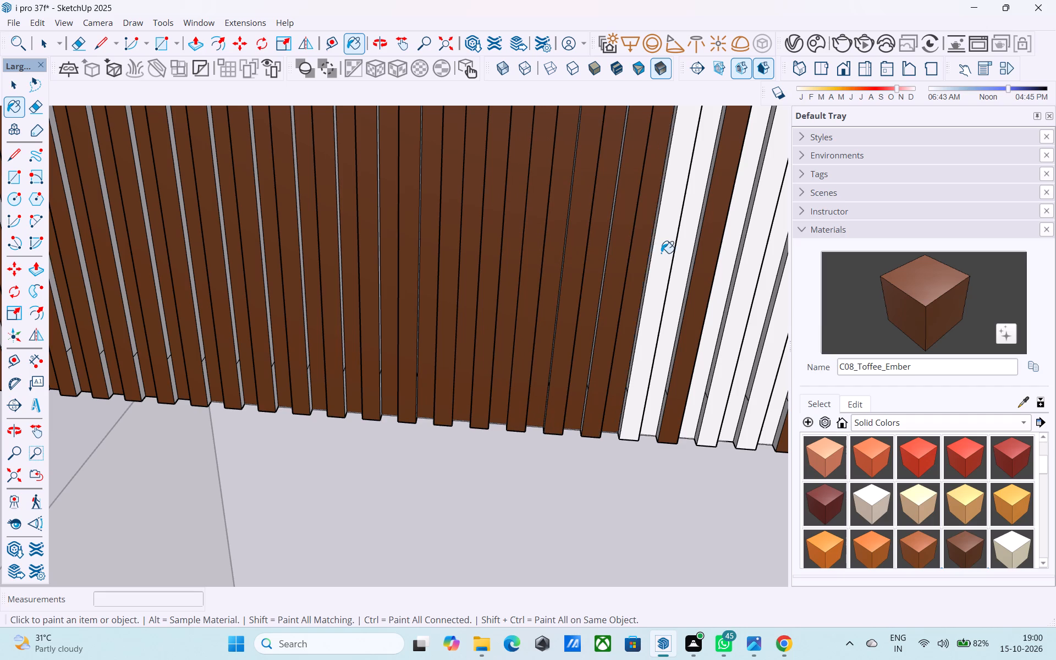
click(662, 253)
click(679, 252)
Paint the white raised and recessed strips leading up to the isolated brown strip with C08_Toffee_Ember.
scroll(537, 268, down, 5)
scroll(698, 293, up, 4)
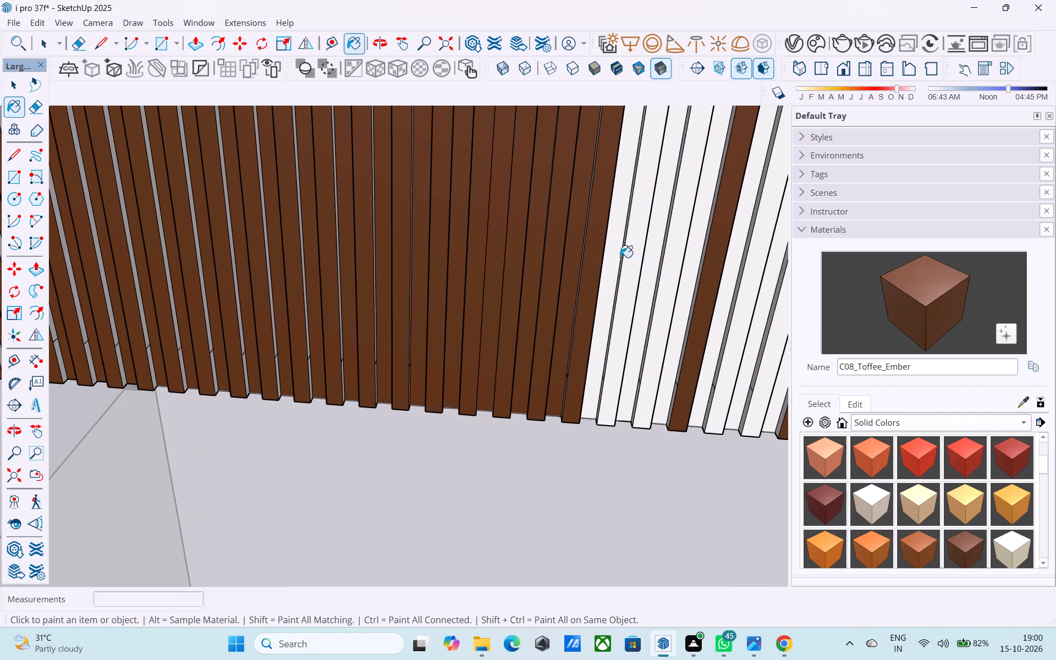
click(612, 255)
click(627, 261)
click(647, 262)
click(665, 266)
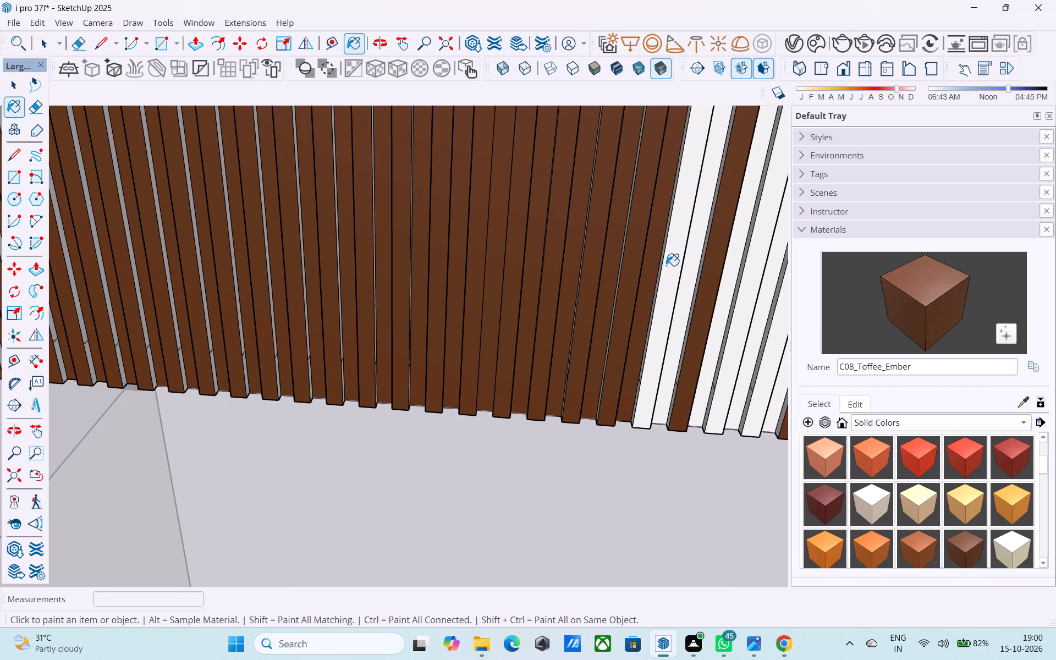
scroll(351, 285, down, 5)
scroll(568, 248, up, 7)
click(540, 239)
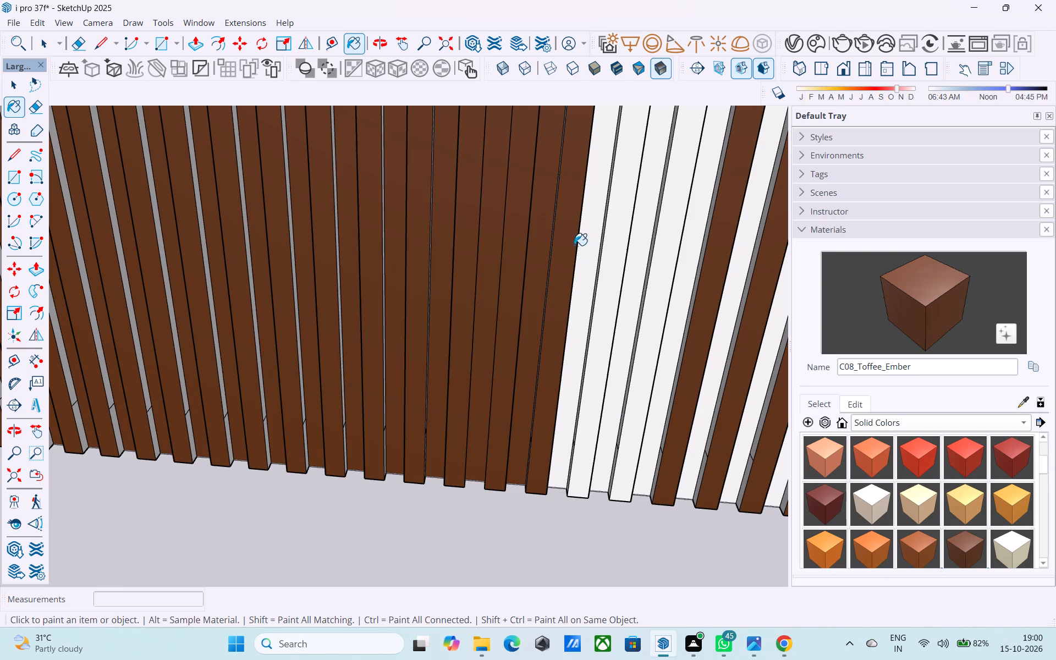
Continue C08_Toffee_Ember over the following white strips of the ribbed parapet, filling recessed faces between the already brown strips.
click(586, 248)
click(610, 256)
click(632, 250)
click(662, 249)
click(704, 243)
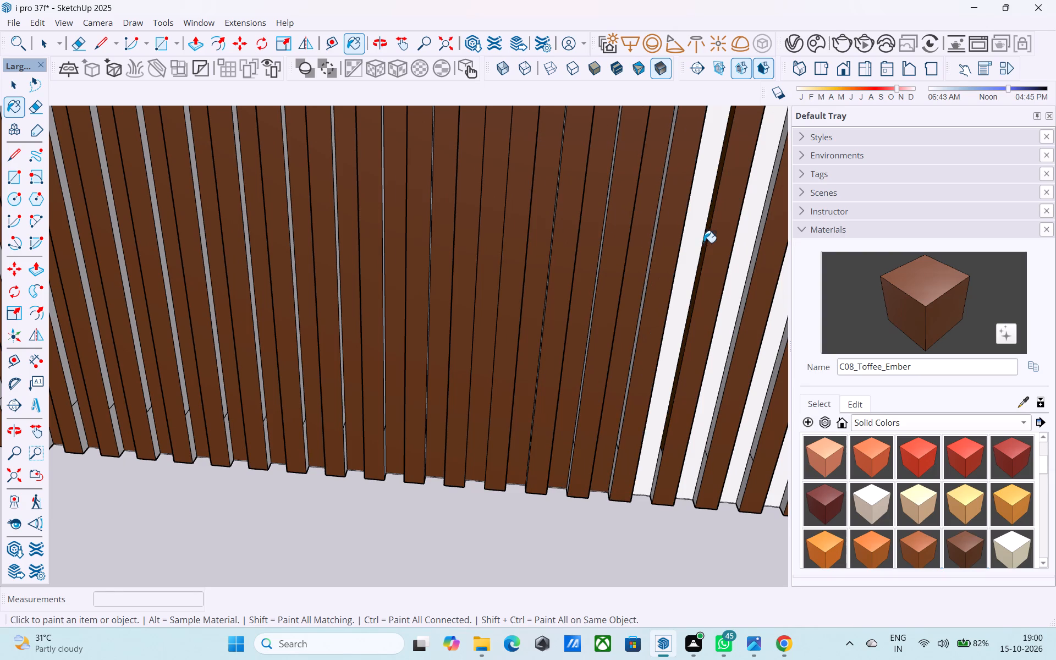
click(687, 237)
scroll(466, 289, down, 9)
scroll(499, 321, up, 13)
drag(469, 302, 464, 299)
click(527, 296)
click(604, 285)
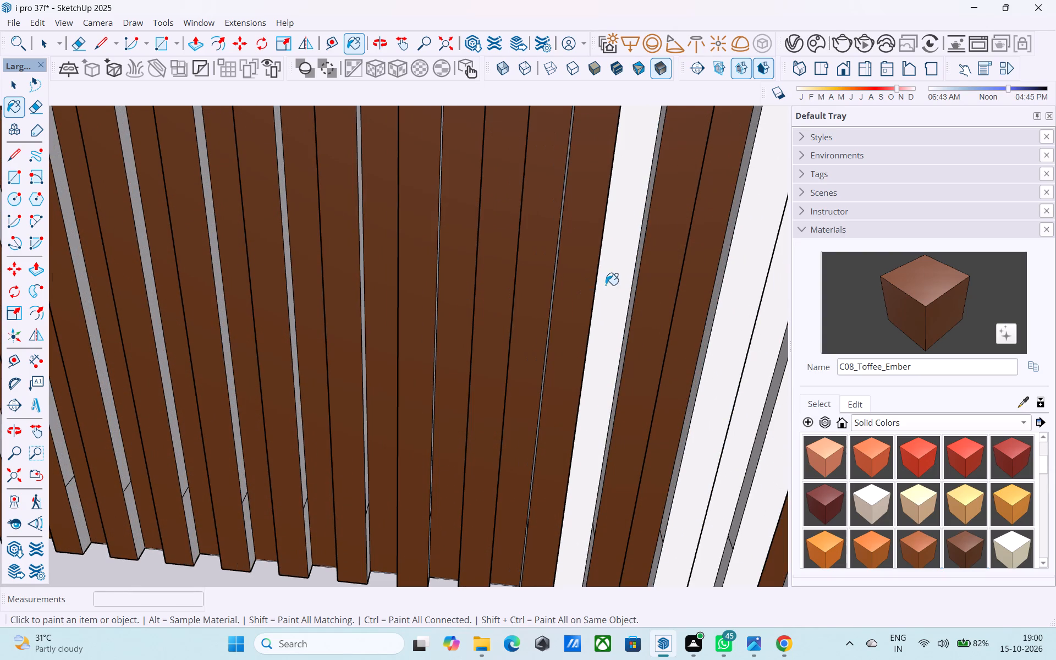
Paint the next white group around the isolated brown strip with C08_Toffee_Ember, covering raised and recessed faces.
scroll(419, 342, down, 12)
scroll(554, 354, up, 5)
click(485, 313)
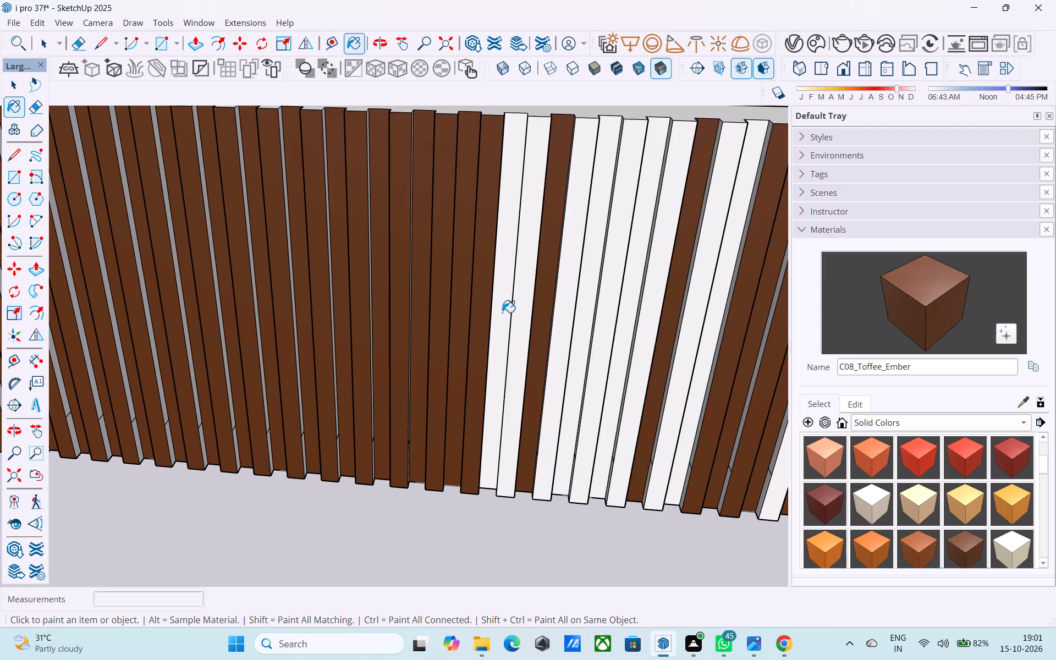
click(502, 312)
click(515, 312)
click(557, 312)
click(585, 307)
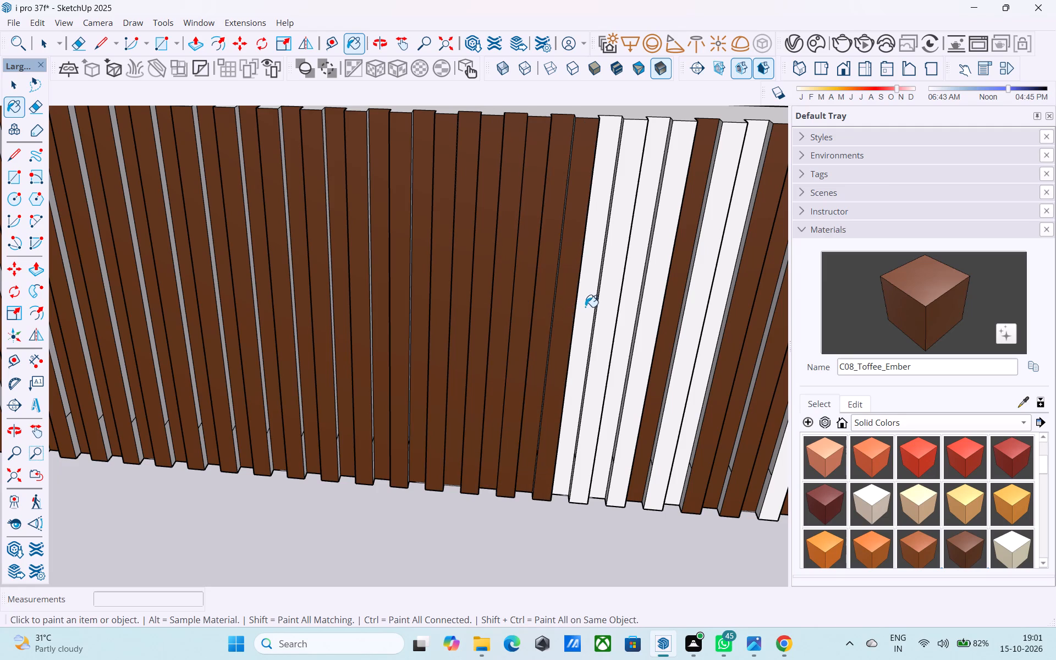
click(610, 293)
click(628, 280)
click(654, 276)
Fill the last scattered white strips of the long parapet face with C08_Toffee_Ember.
scroll(553, 296, down, 5)
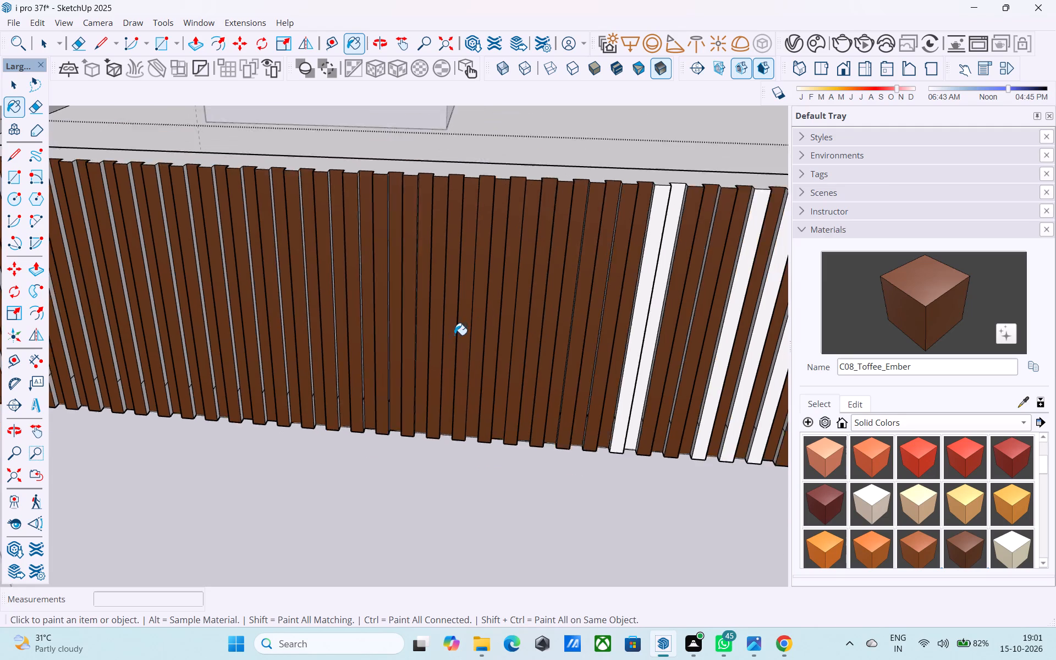
scroll(663, 326, up, 10)
click(603, 294)
click(582, 286)
scroll(322, 323, down, 9)
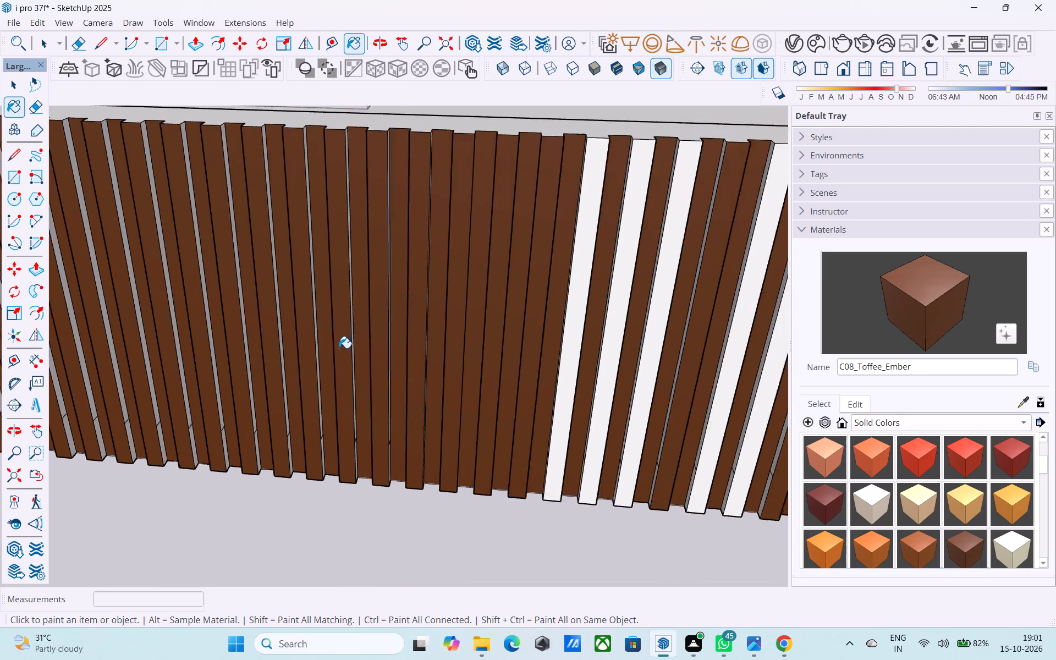
scroll(339, 348, down, 2)
scroll(545, 342, up, 4)
click(522, 324)
click(492, 304)
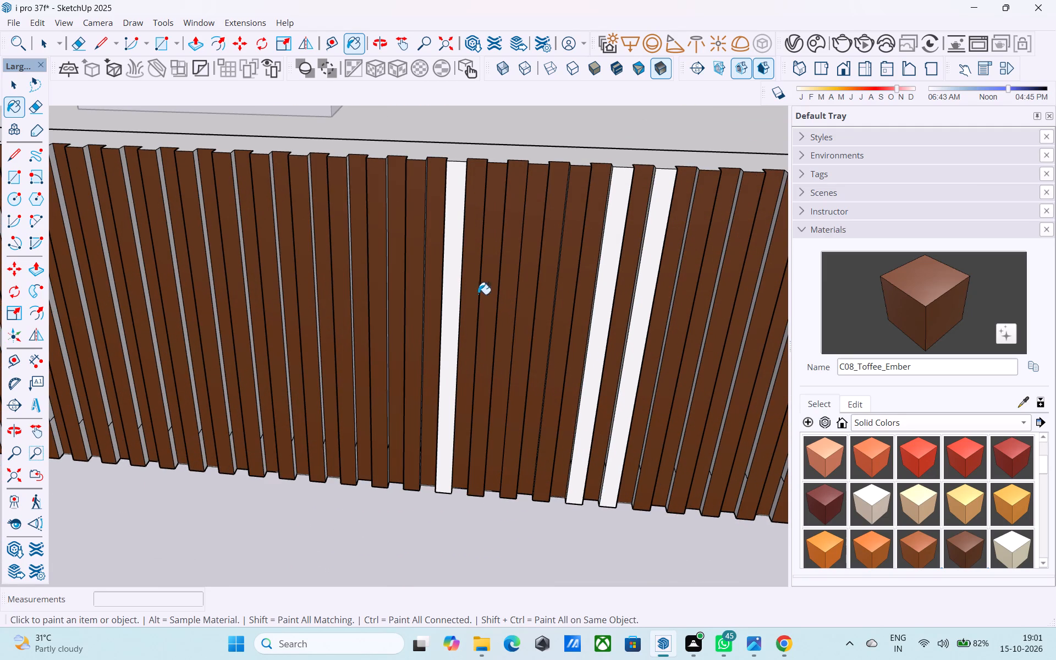
click(453, 277)
click(595, 312)
click(647, 306)
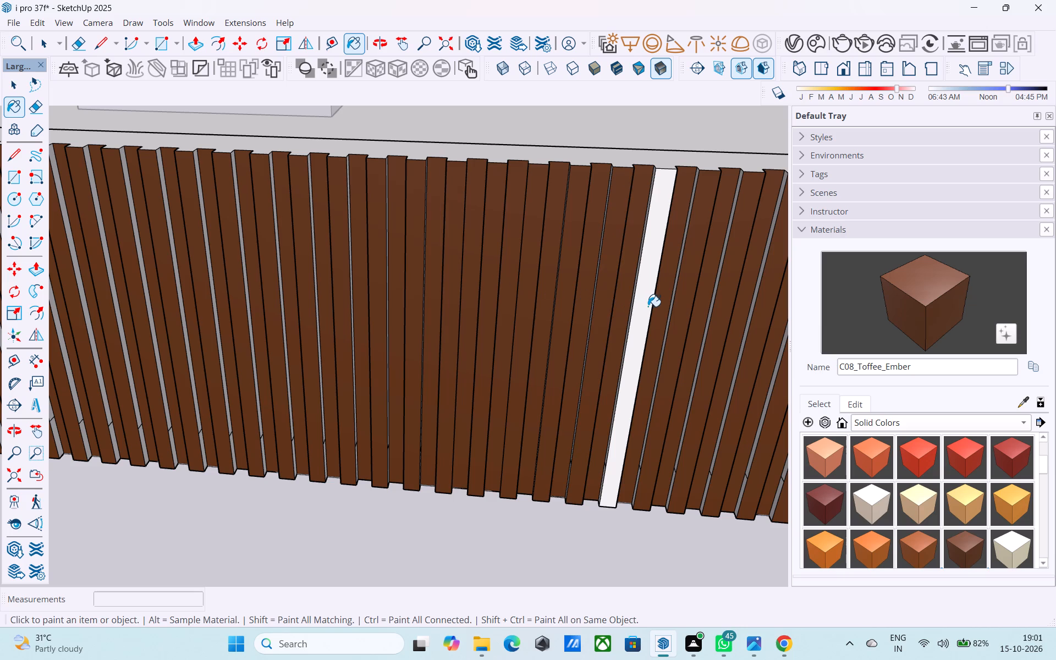
Check the painted parapet face against the whole house and leave the parapet group.
scroll(658, 312, down, 10)
middle_drag(498, 369, 796, 342)
scroll(623, 331, down, 3)
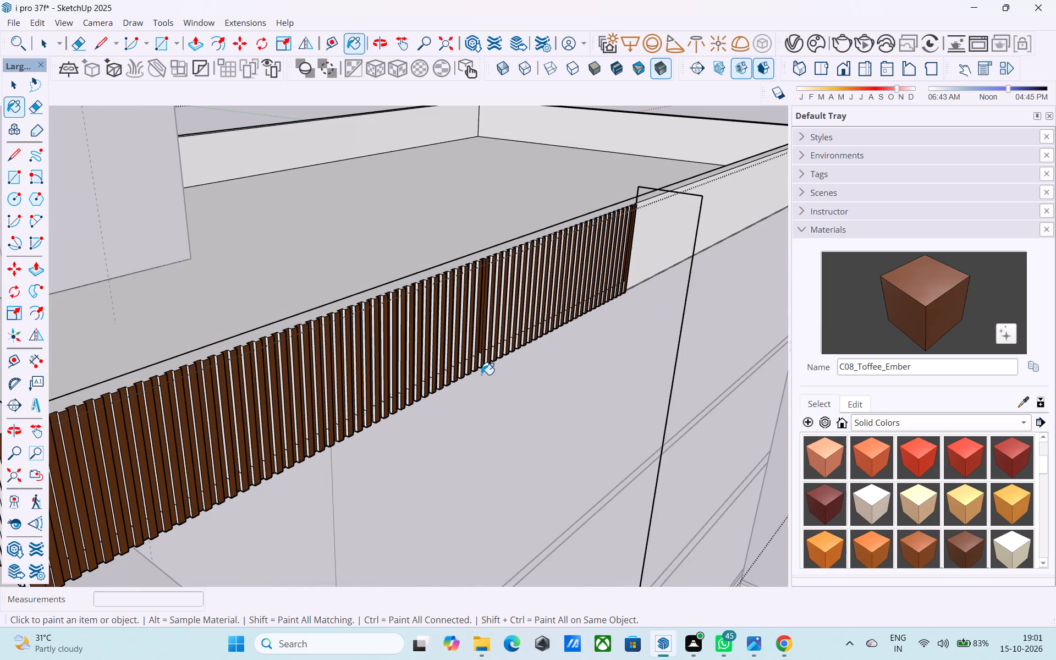
scroll(481, 375, down, 17)
middle_drag(258, 372, 303, 371)
scroll(302, 372, up, 3)
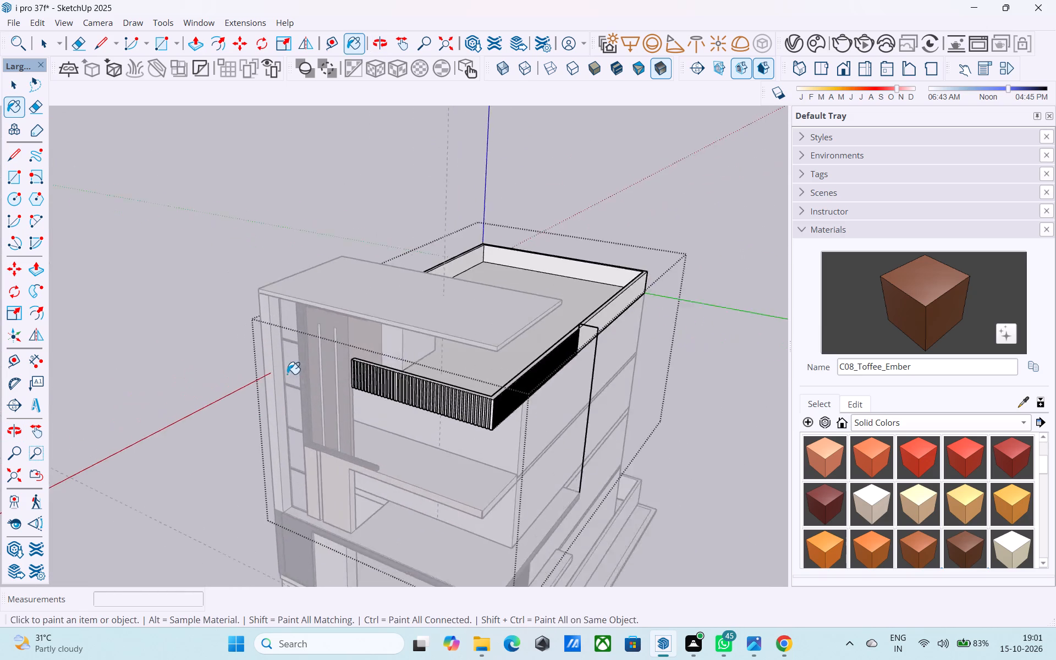
scroll(287, 374, up, 5)
scroll(199, 395, up, 5)
scroll(247, 384, down, 5)
middle_drag(261, 396, 332, 264)
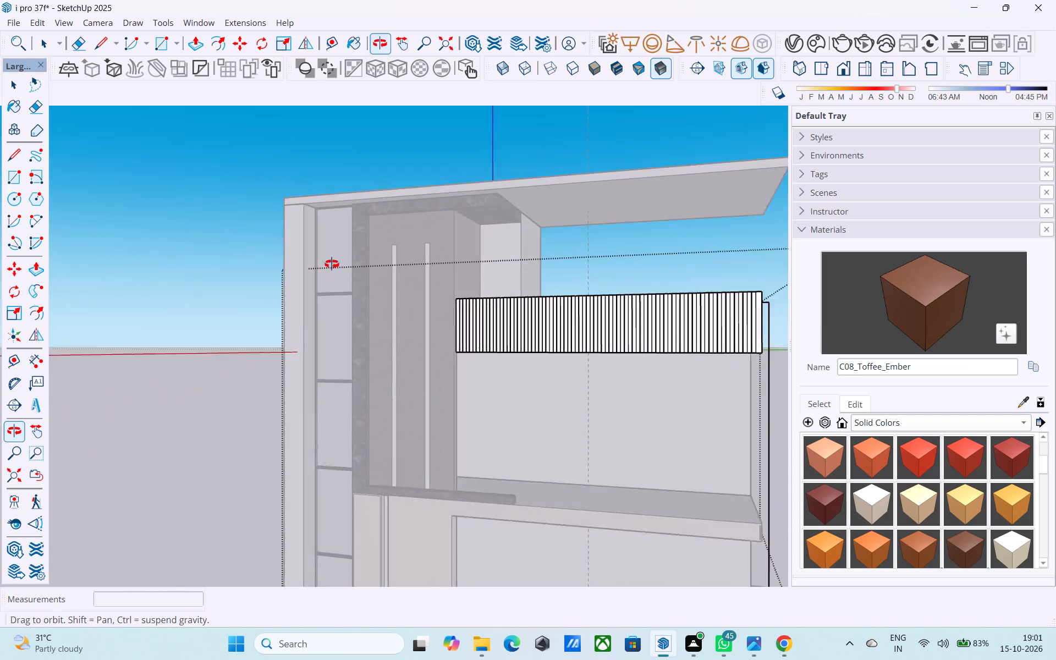
middle_drag(332, 264, 325, 237)
scroll(325, 237, down, 5)
key(space)
click(281, 251)
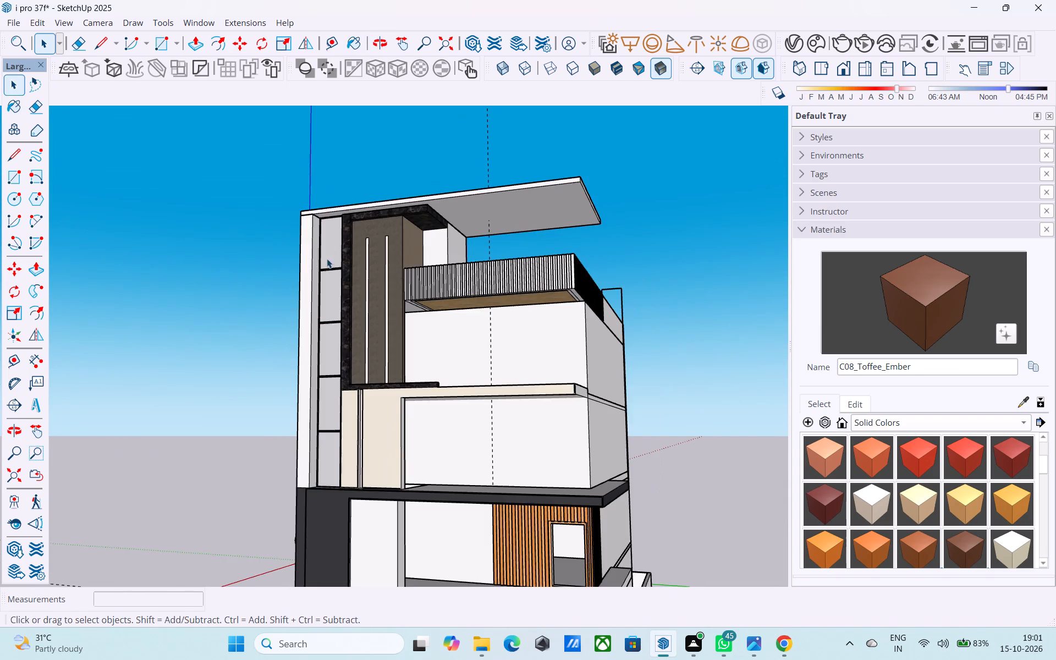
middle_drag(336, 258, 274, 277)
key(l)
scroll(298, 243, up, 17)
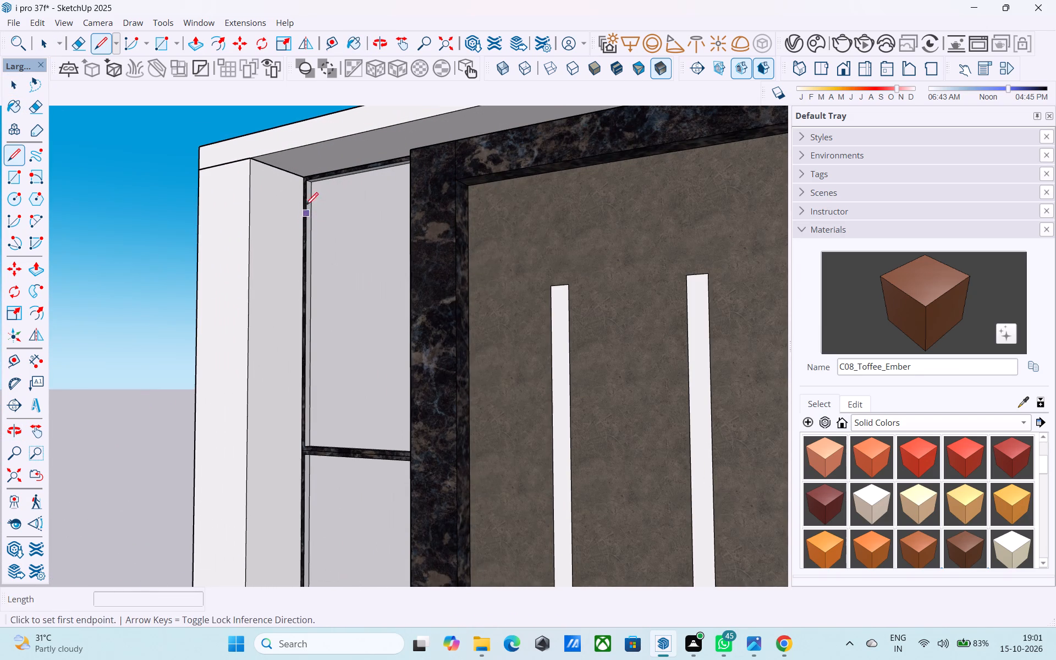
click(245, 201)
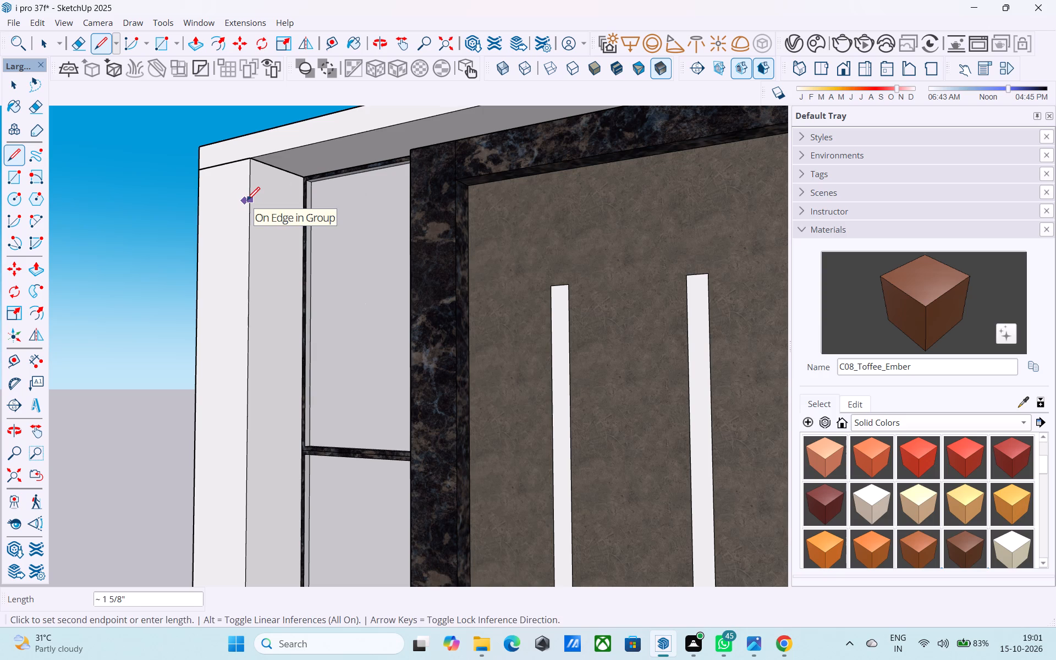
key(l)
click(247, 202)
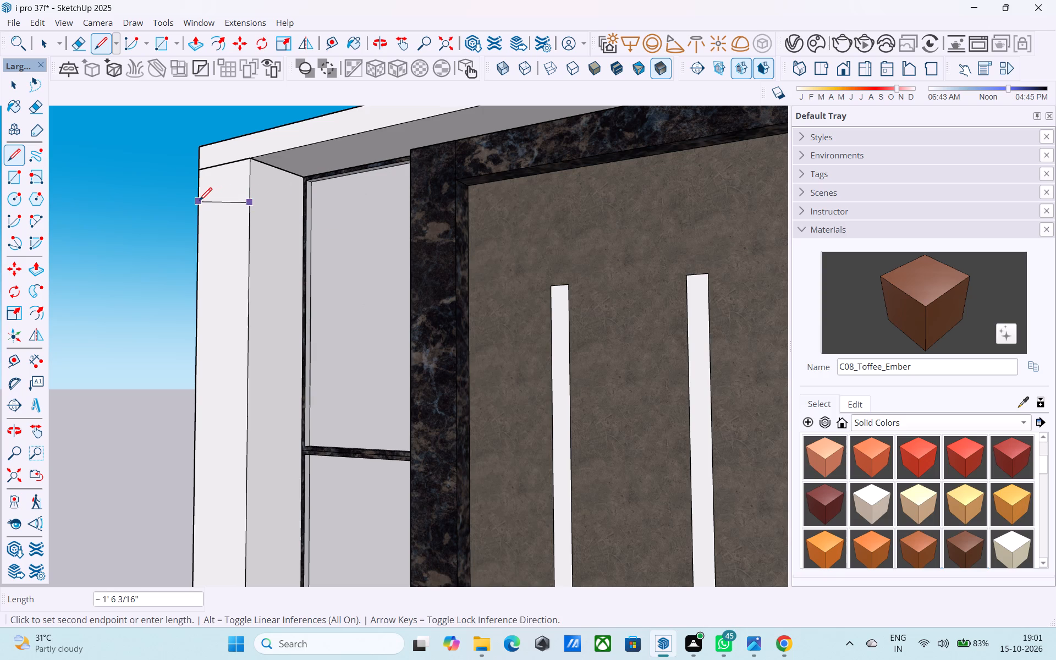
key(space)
Examine the upper front facade where the white side column meets the roof slab.
scroll(215, 260, down, 10)
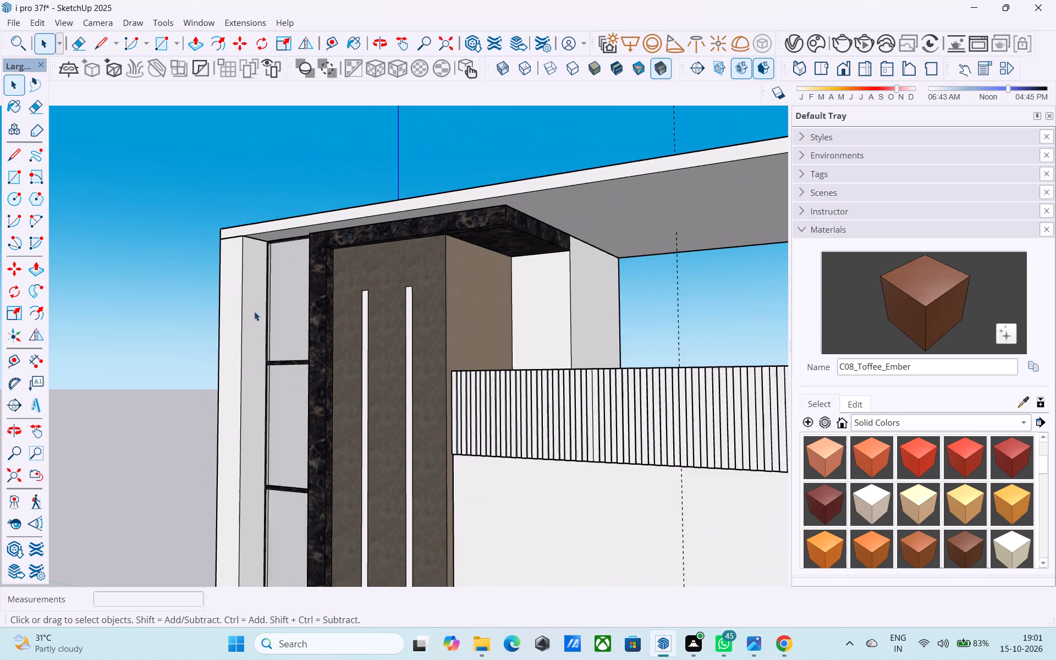
scroll(254, 311, down, 3)
middle_drag(257, 312, 454, 315)
scroll(432, 307, down, 5)
middle_drag(429, 311, 306, 309)
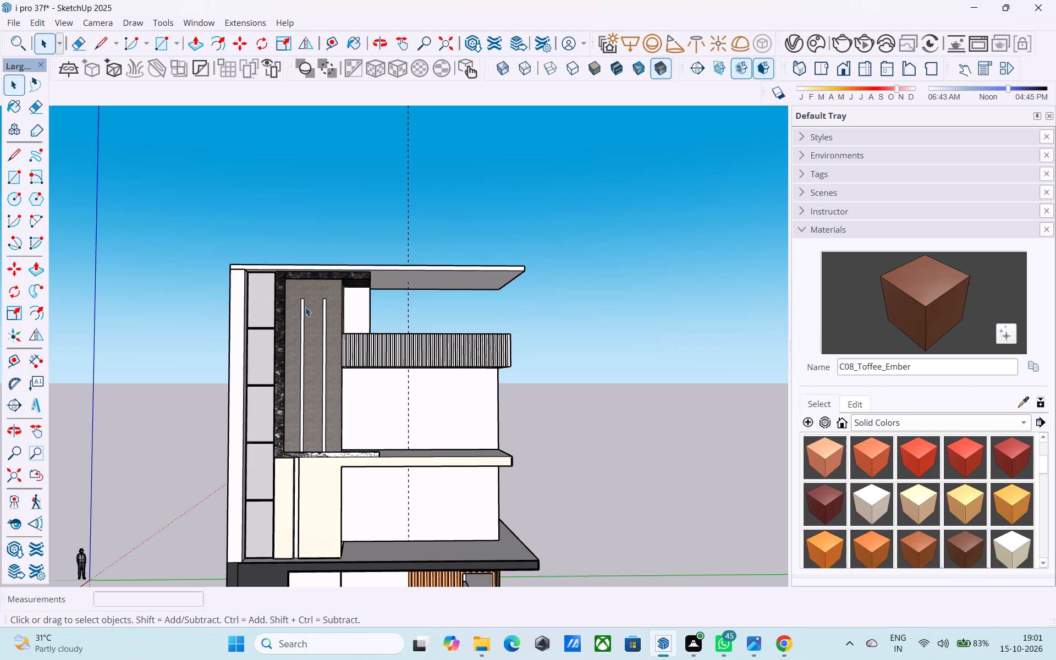
scroll(305, 305, down, 4)
middle_drag(305, 305, 341, 327)
scroll(320, 319, up, 4)
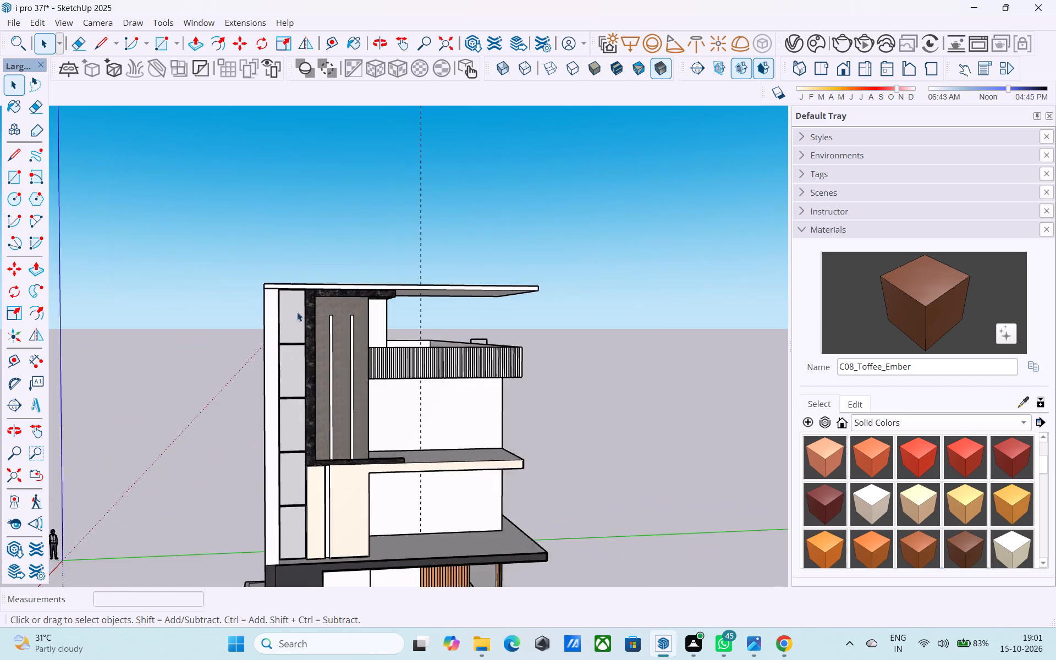
scroll(297, 312, up, 7)
middle_drag(260, 288, 277, 337)
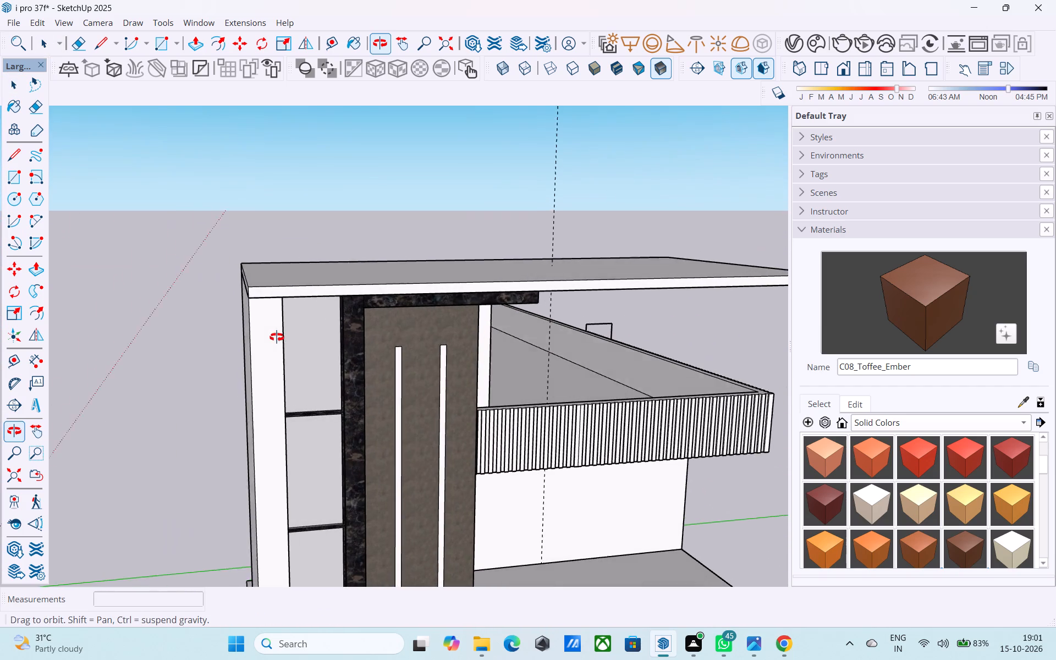
middle_drag(277, 337, 256, 324)
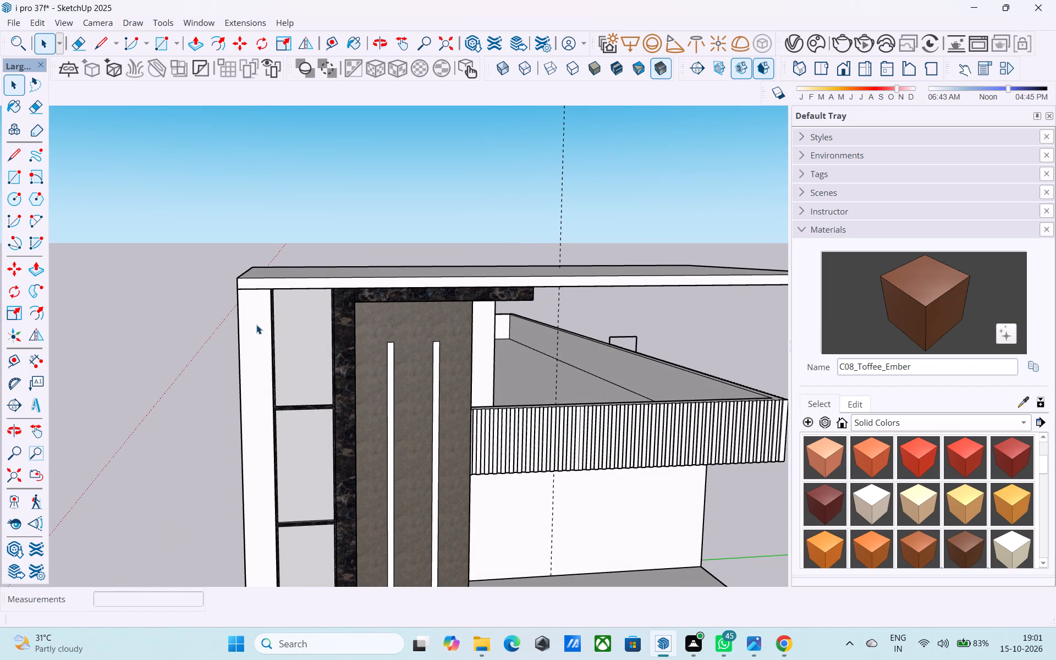
scroll(256, 324, up, 5)
middle_drag(256, 302, 282, 250)
middle_drag(266, 283, 248, 285)
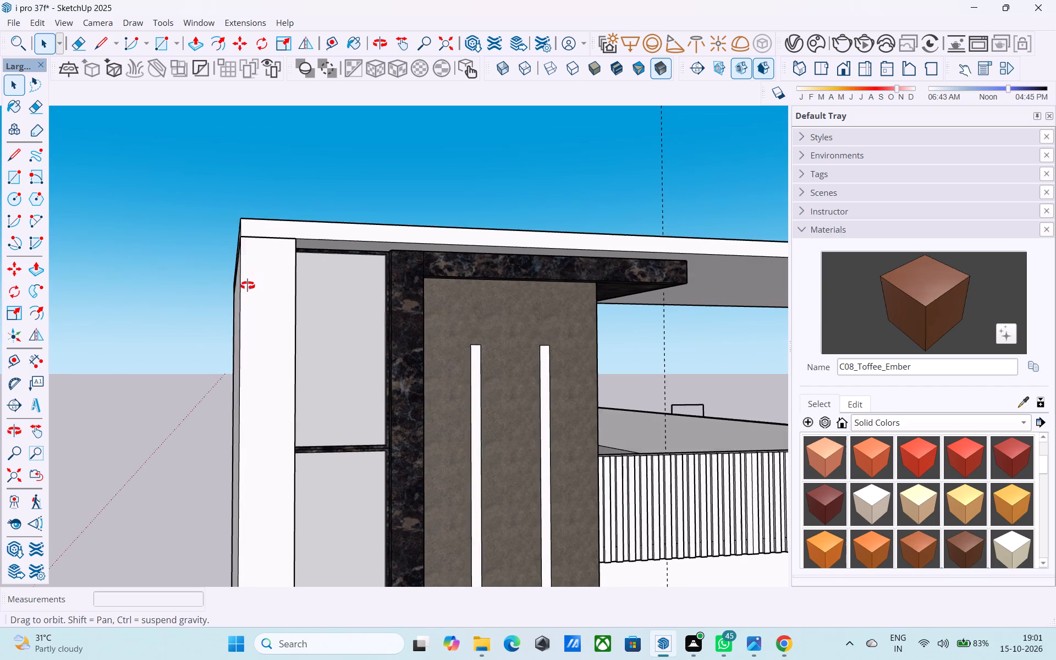
middle_drag(248, 285, 174, 306)
middle_drag(266, 338, 228, 338)
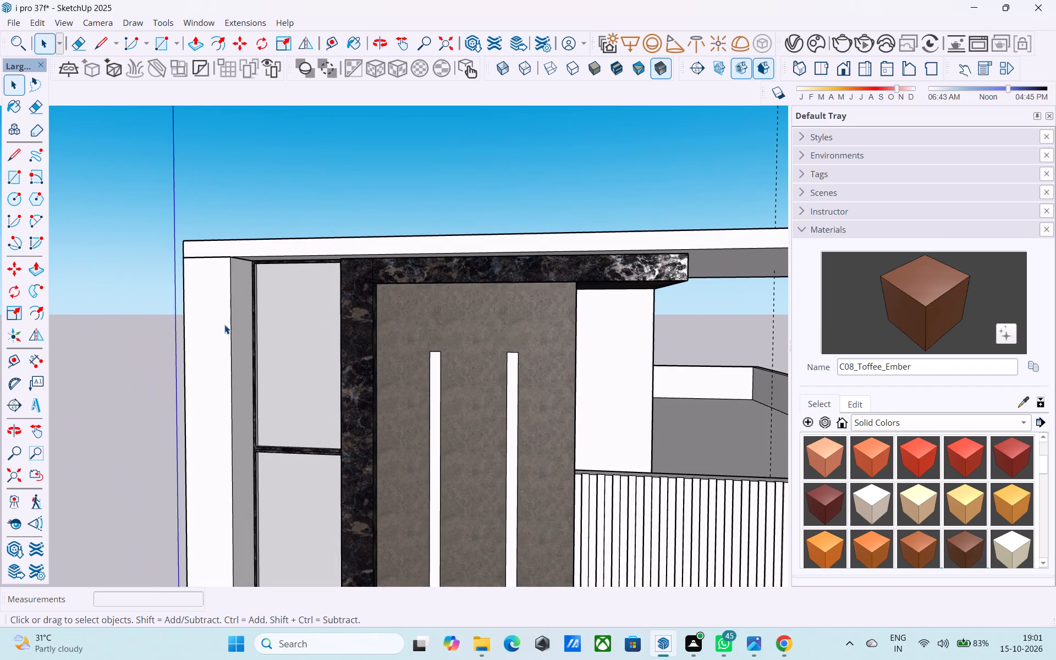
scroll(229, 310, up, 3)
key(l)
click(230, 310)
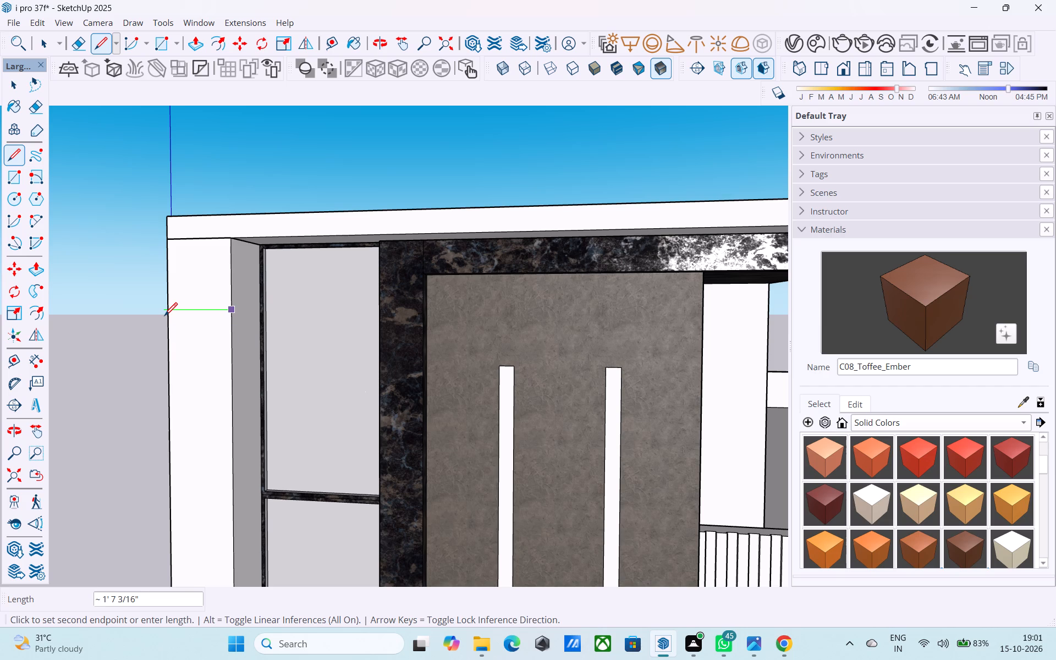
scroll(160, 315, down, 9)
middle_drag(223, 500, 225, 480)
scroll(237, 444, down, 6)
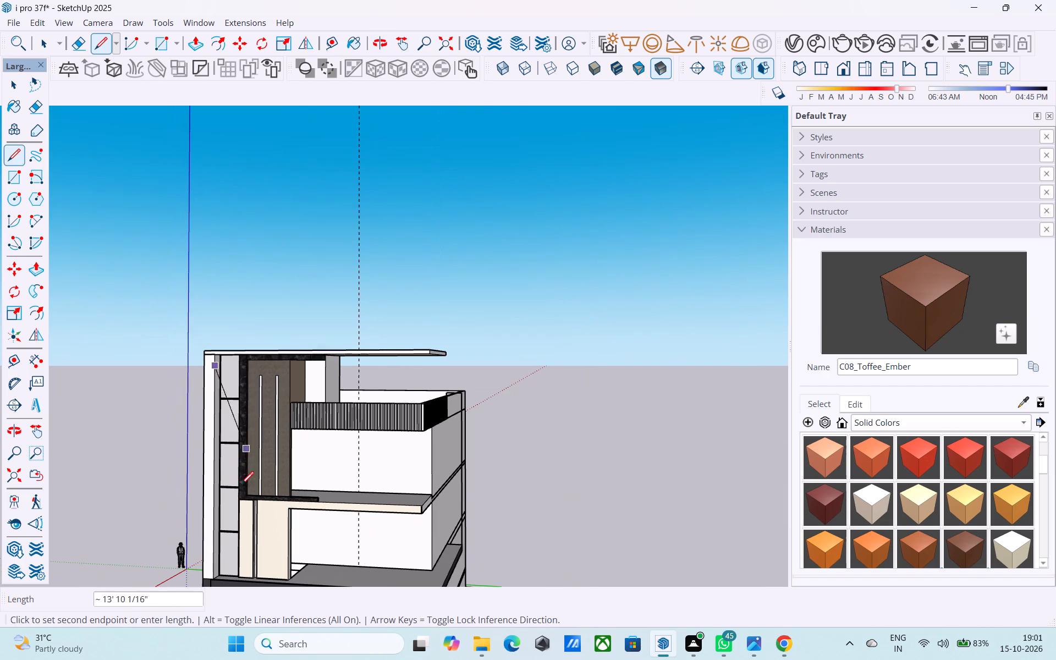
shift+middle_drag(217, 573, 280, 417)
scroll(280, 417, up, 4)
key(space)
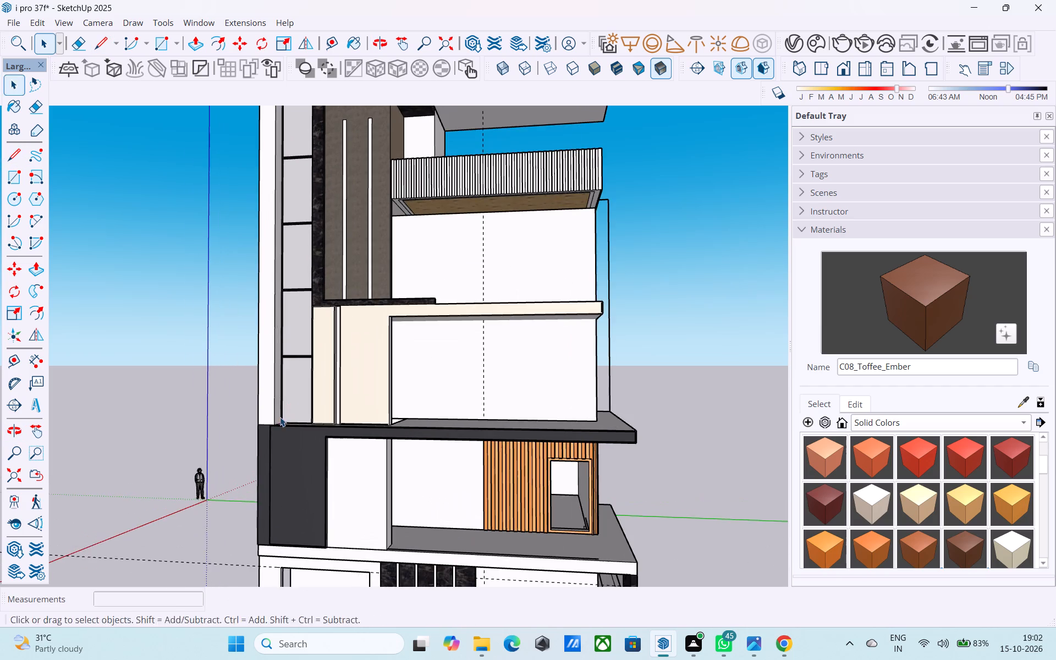
Save the model.
middle_drag(280, 417, 142, 505)
key(s)
key(ctrl+s)
key(space)
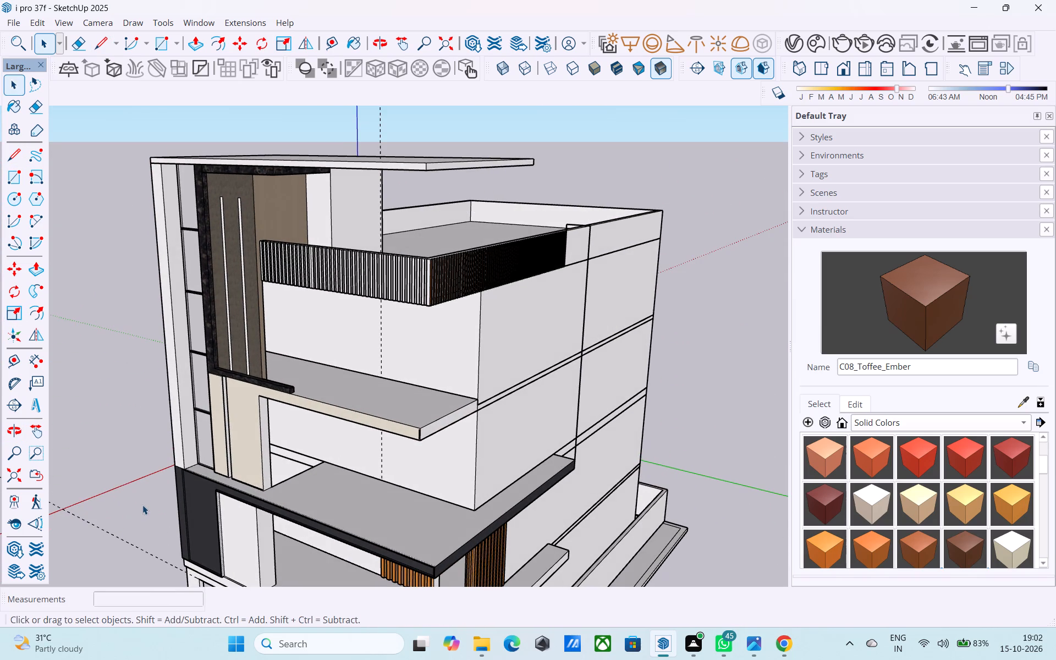
Examine the front facade around the white side column, dark marble frame and overhanging roof slab.
scroll(143, 502, down, 5)
middle_drag(178, 450, 249, 335)
scroll(242, 261, up, 2)
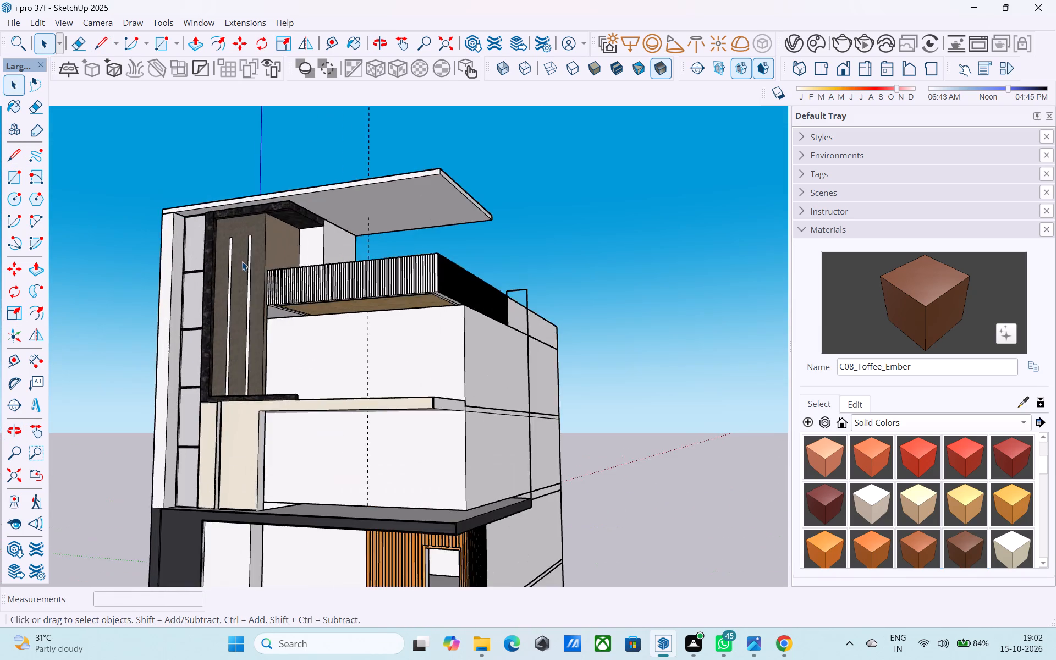
scroll(242, 261, up, 3)
middle_drag(209, 248, 299, 201)
scroll(278, 186, up, 3)
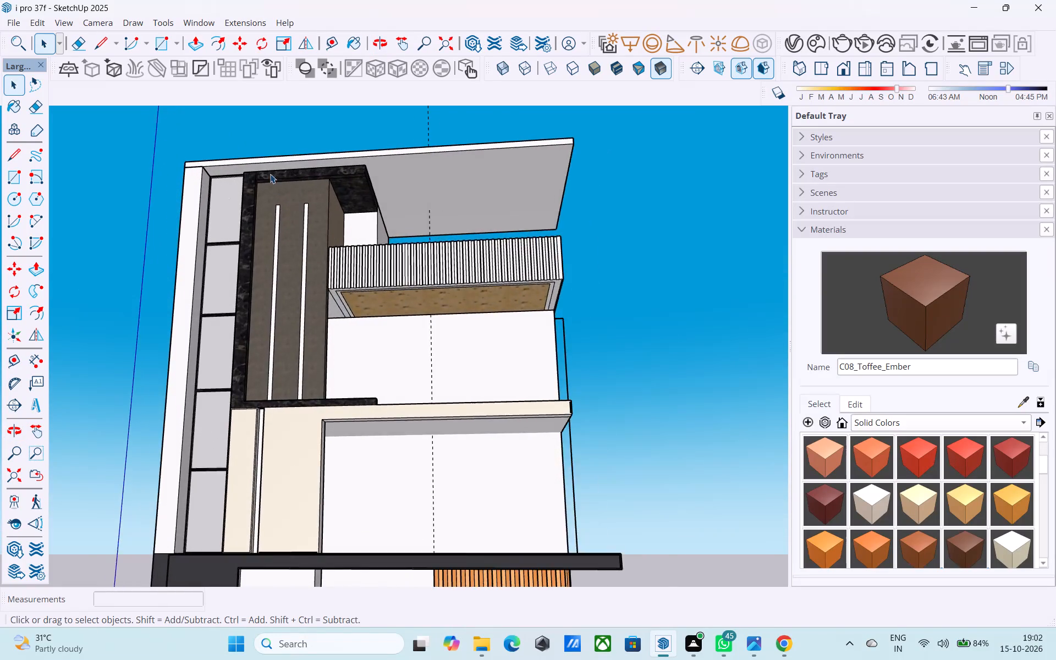
scroll(270, 174, up, 6)
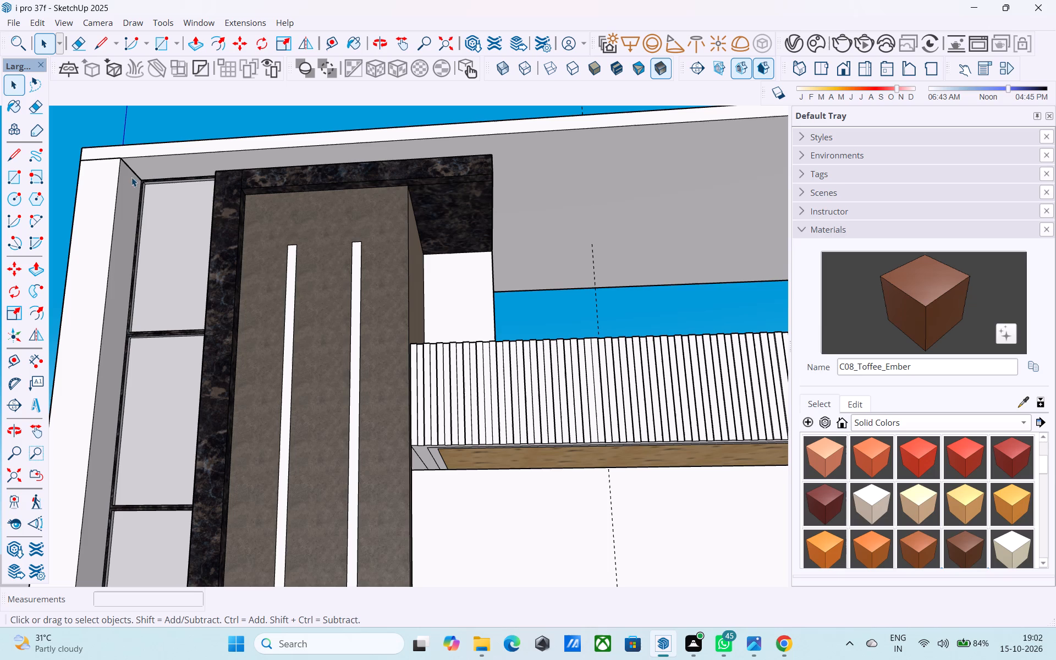
scroll(142, 184, down, 8)
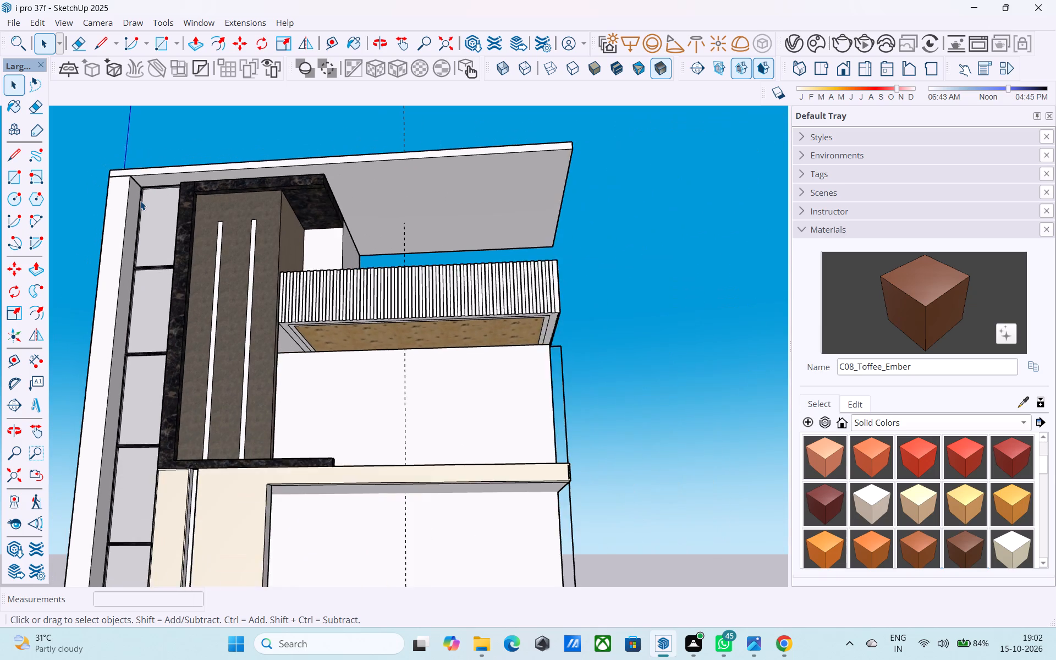
scroll(140, 201, up, 3)
scroll(141, 201, down, 4)
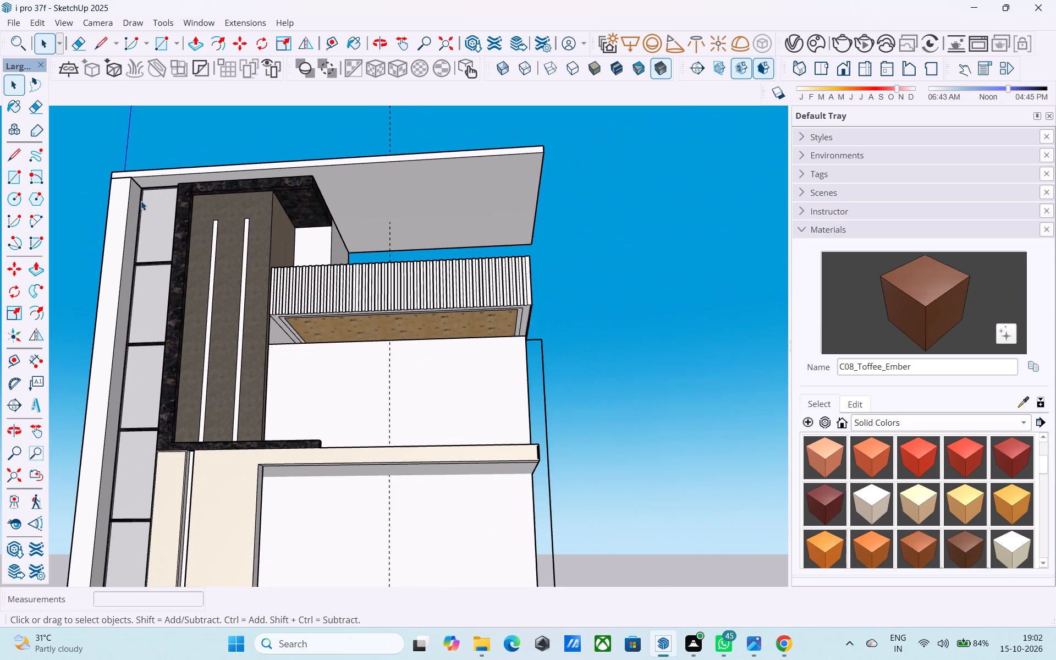
scroll(193, 268, down, 9)
scroll(268, 300, down, 4)
middle_drag(271, 303, 318, 420)
scroll(312, 397, up, 4)
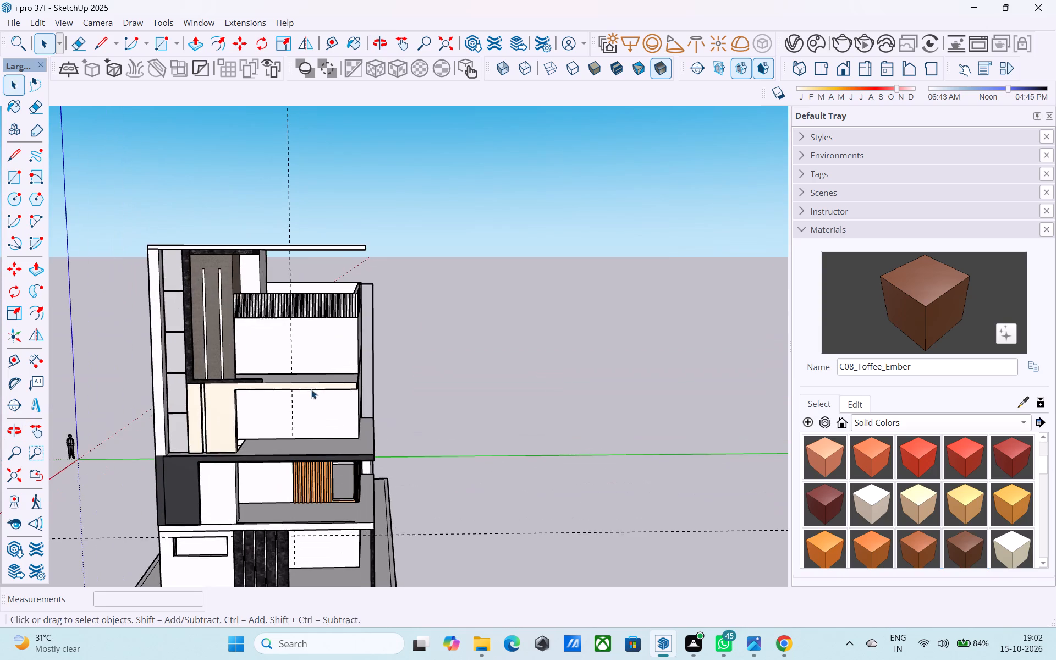
Examine the house's front and side facades around the slabs, marble frame and ribbed parapet.
scroll(311, 388, up, 1)
middle_drag(311, 388, 274, 353)
scroll(274, 346, down, 5)
middle_drag(272, 355, 262, 383)
scroll(262, 383, up, 5)
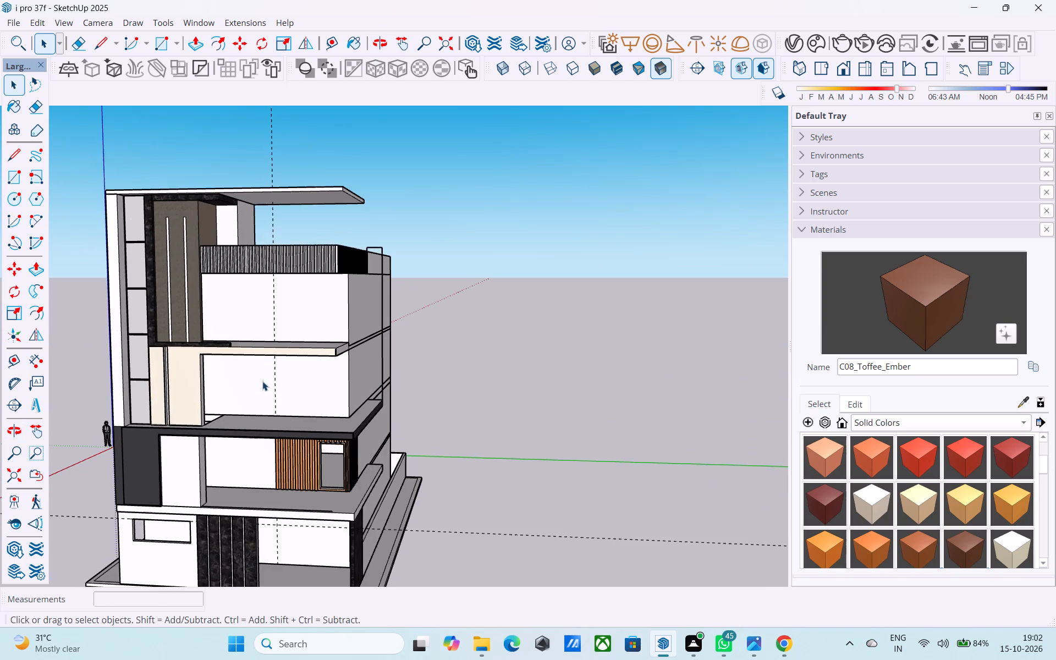
middle_drag(259, 381, 240, 347)
scroll(442, 319, down, 4)
middle_drag(328, 315, 372, 329)
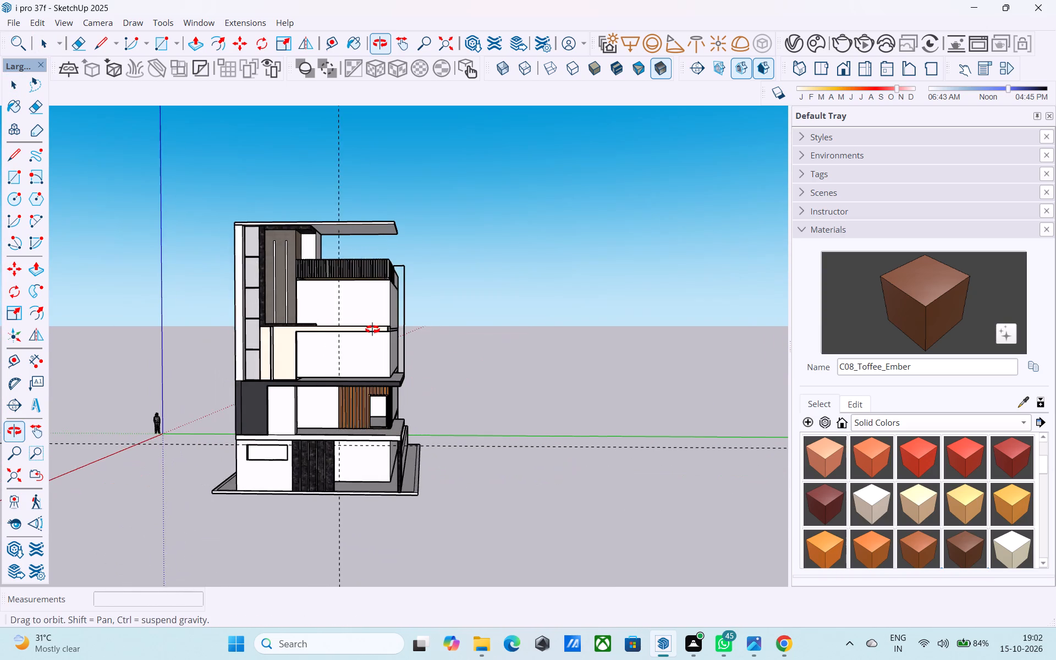
middle_drag(372, 329, 336, 333)
scroll(278, 298, up, 3)
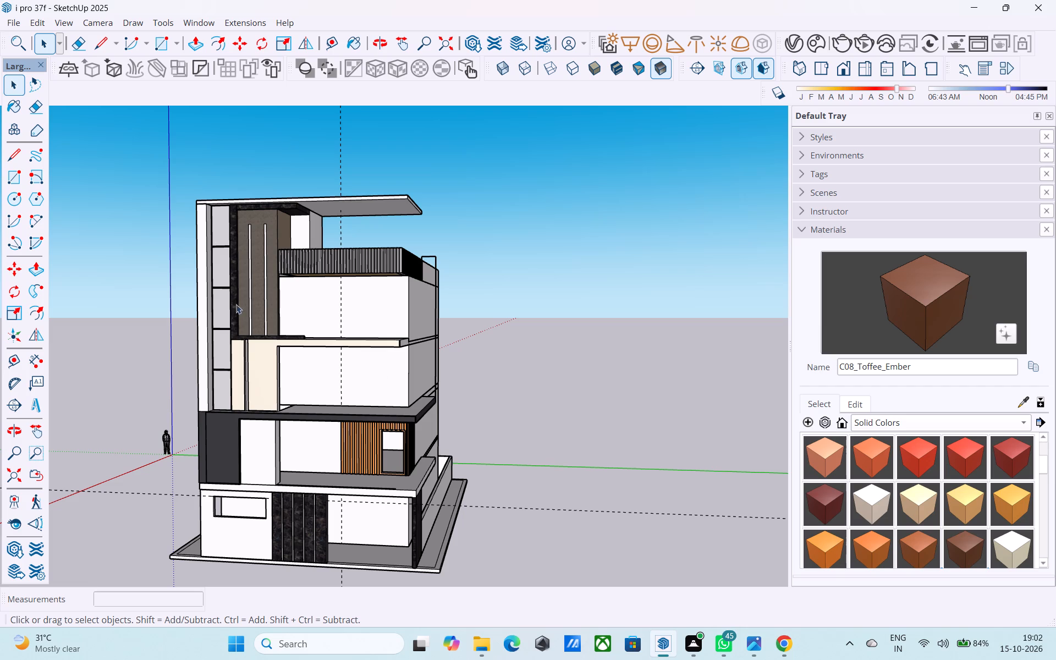
middle_drag(334, 328, 141, 395)
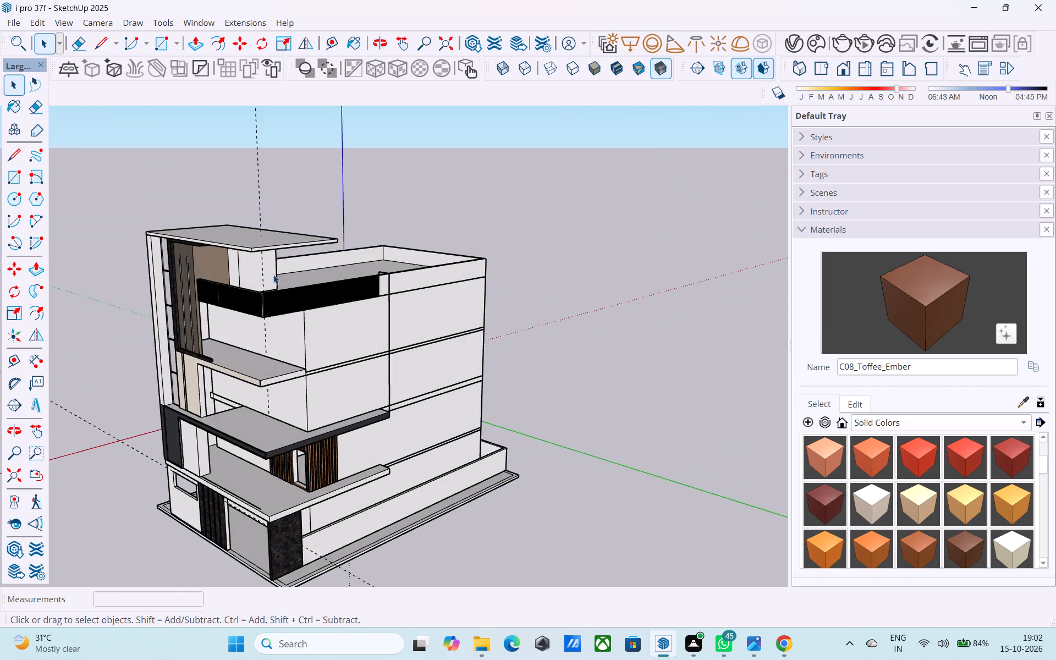
Paint the whole ribbed roof parapet group with C08_Toffee_Ember so the gaps between ribs and the front run match.
scroll(273, 274, up, 11)
middle_drag(256, 312, 334, 278)
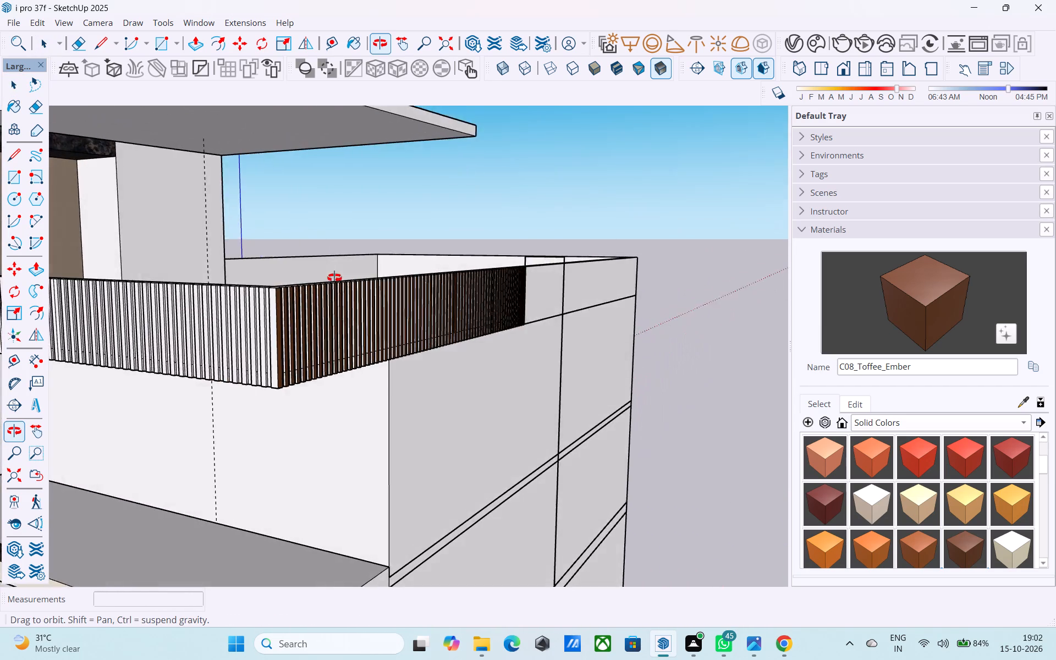
middle_drag(334, 278, 498, 270)
scroll(510, 270, down, 5)
middle_drag(533, 291, 250, 301)
scroll(250, 301, up, 17)
scroll(251, 297, up, 4)
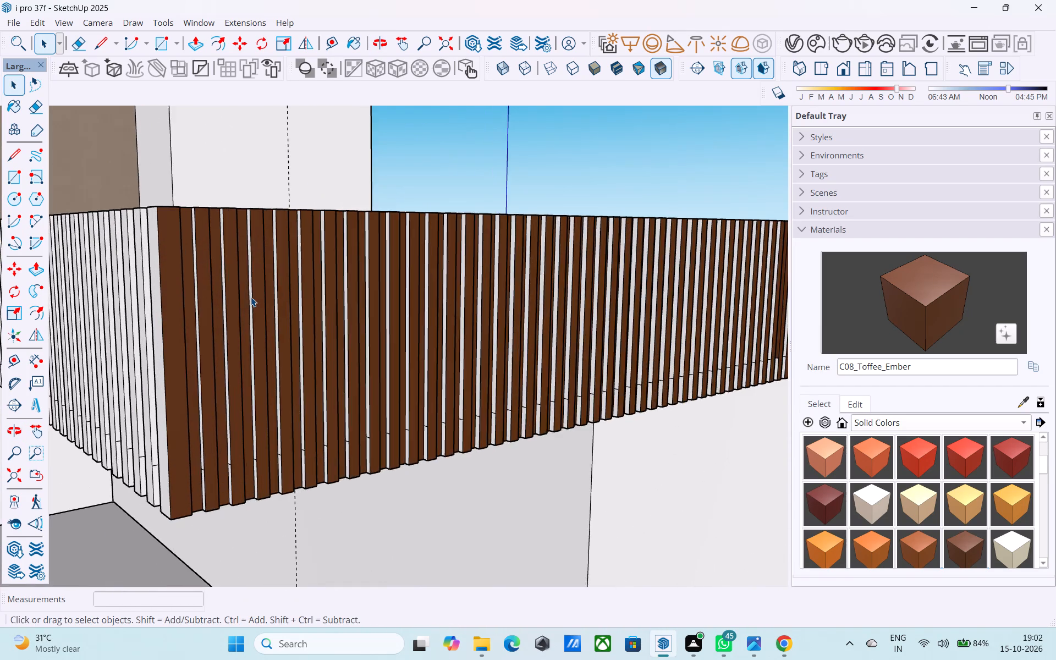
scroll(234, 312, up, 5)
middle_drag(180, 322, 204, 315)
scroll(193, 313, up, 3)
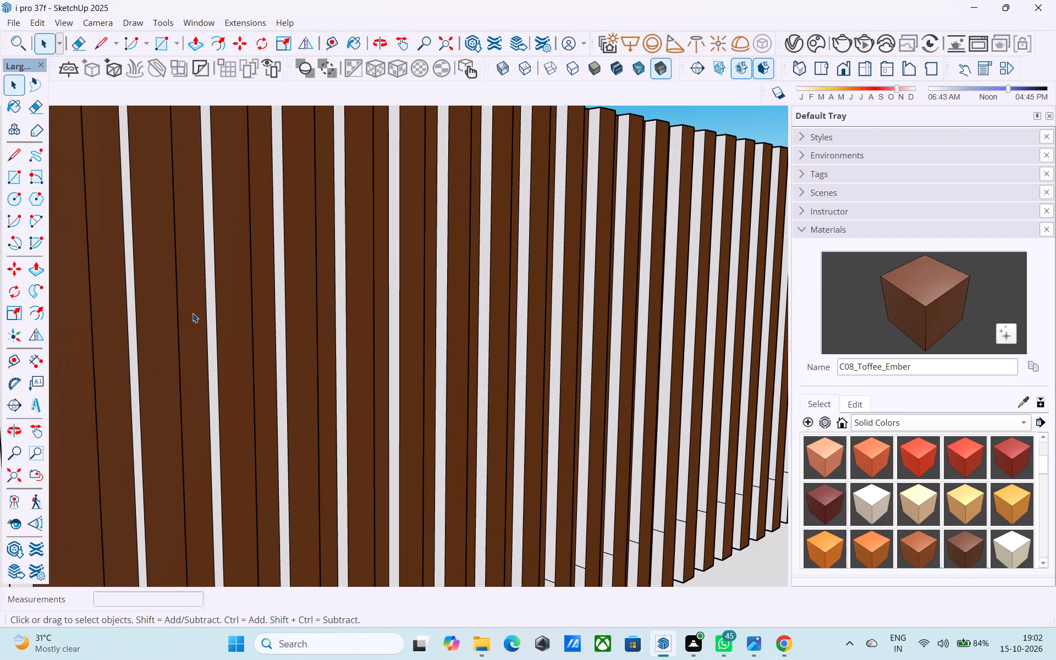
click(895, 289)
scroll(822, 300, down, 5)
scroll(234, 372, down, 8)
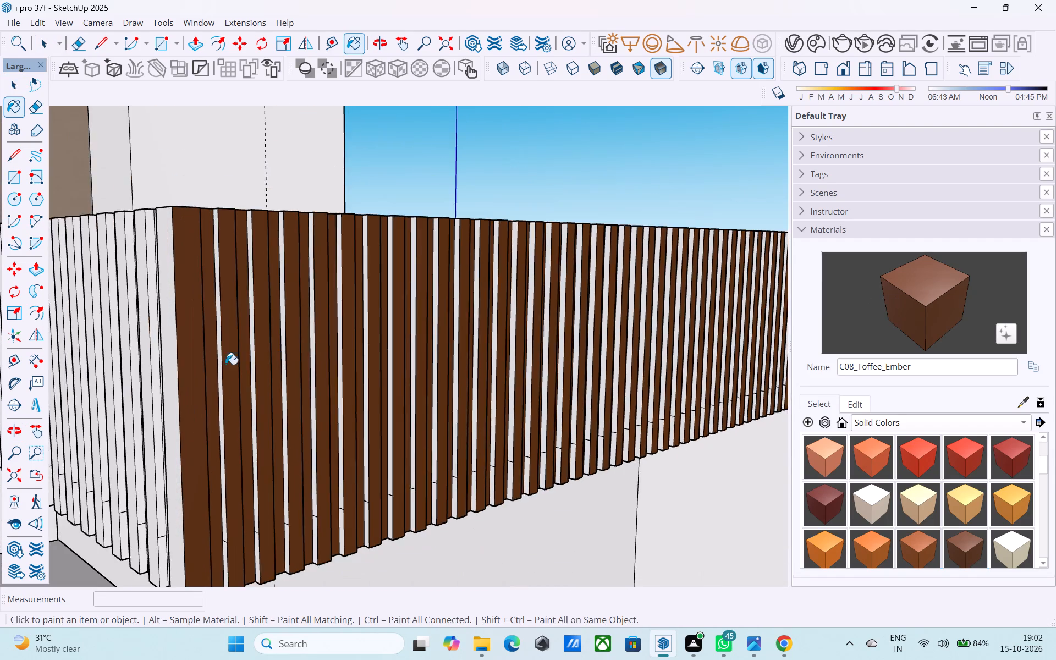
scroll(208, 360, up, 9)
click(235, 350)
scroll(305, 339, down, 9)
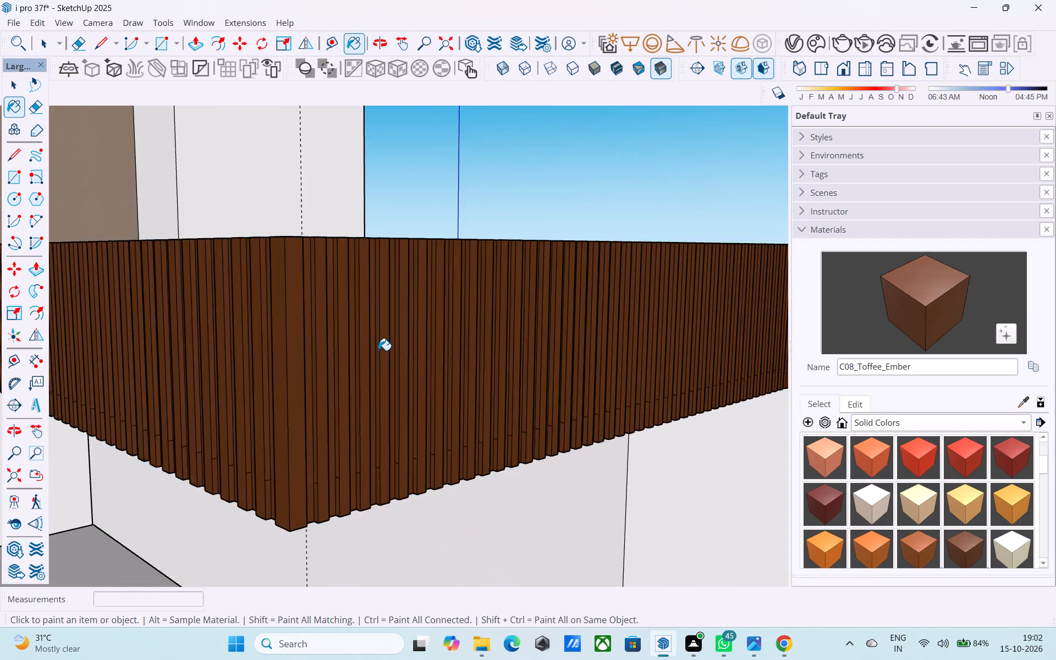
Check the painted parapet and roof terrace from above and from the side.
scroll(378, 350, down, 9)
middle_drag(383, 354, 328, 414)
scroll(324, 400, down, 3)
scroll(324, 400, up, 1)
scroll(324, 400, down, 8)
middle_drag(529, 356, 514, 360)
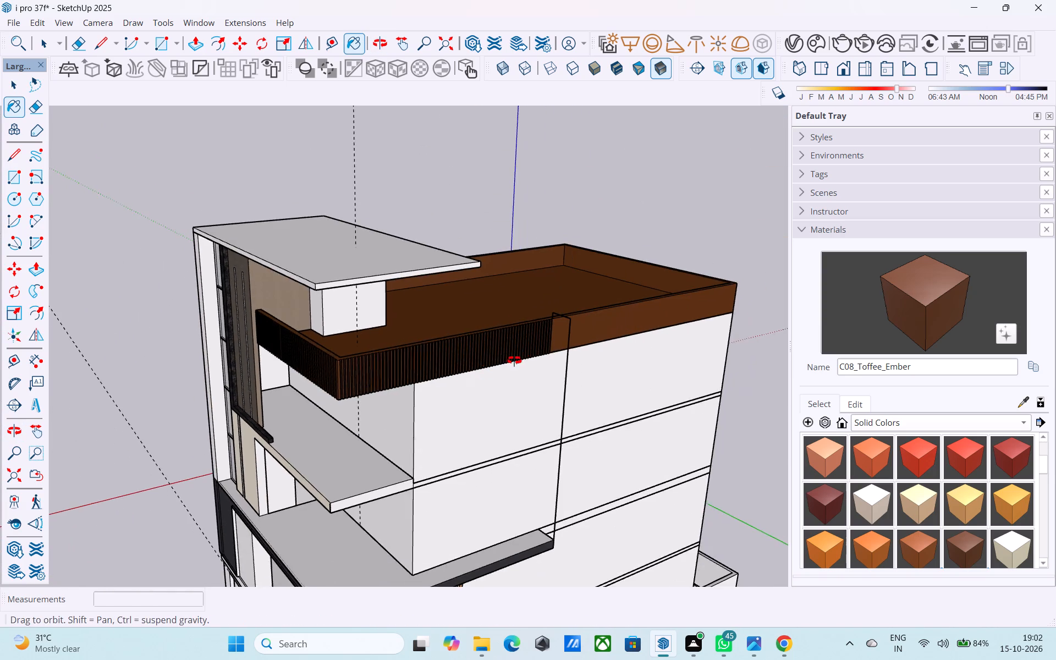
middle_drag(514, 360, 488, 367)
key(space)
shift+middle_drag(497, 370, 370, 386)
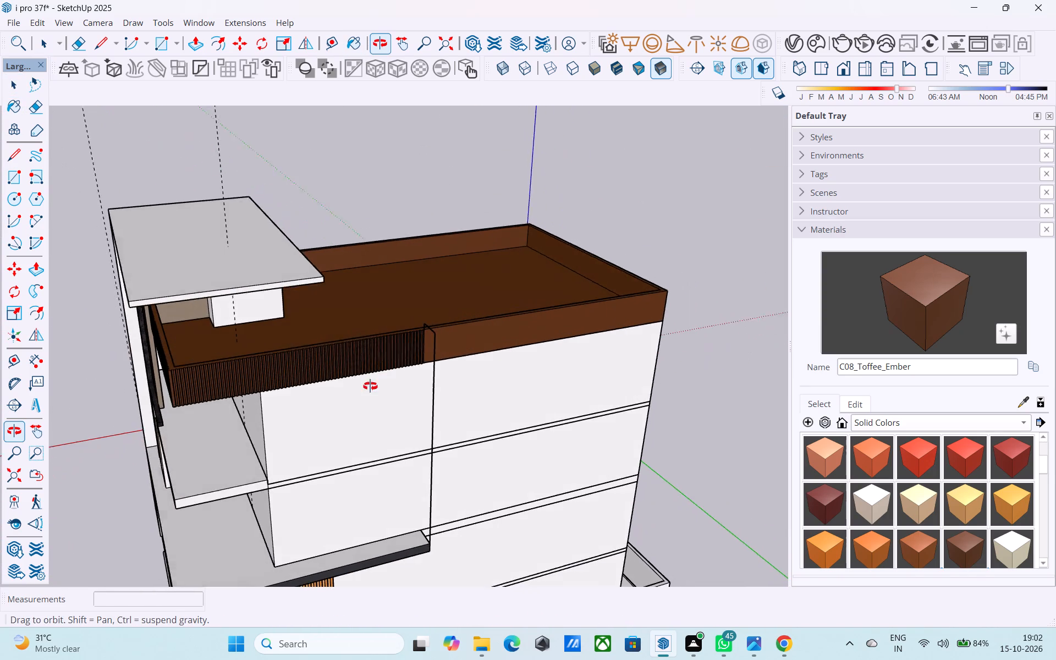
shift+middle_drag(370, 386, 370, 391)
Open the top-floor group containing the plain brown parapet beside the ribbed section for editing.
scroll(501, 351, up, 3)
double_click(493, 334)
scroll(493, 333, up, 4)
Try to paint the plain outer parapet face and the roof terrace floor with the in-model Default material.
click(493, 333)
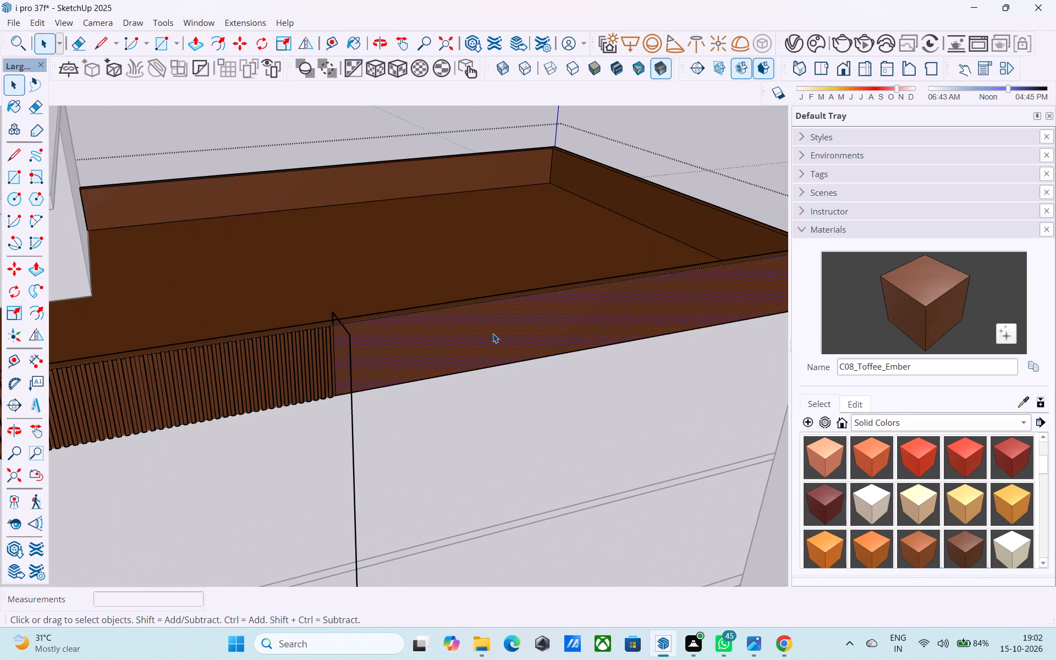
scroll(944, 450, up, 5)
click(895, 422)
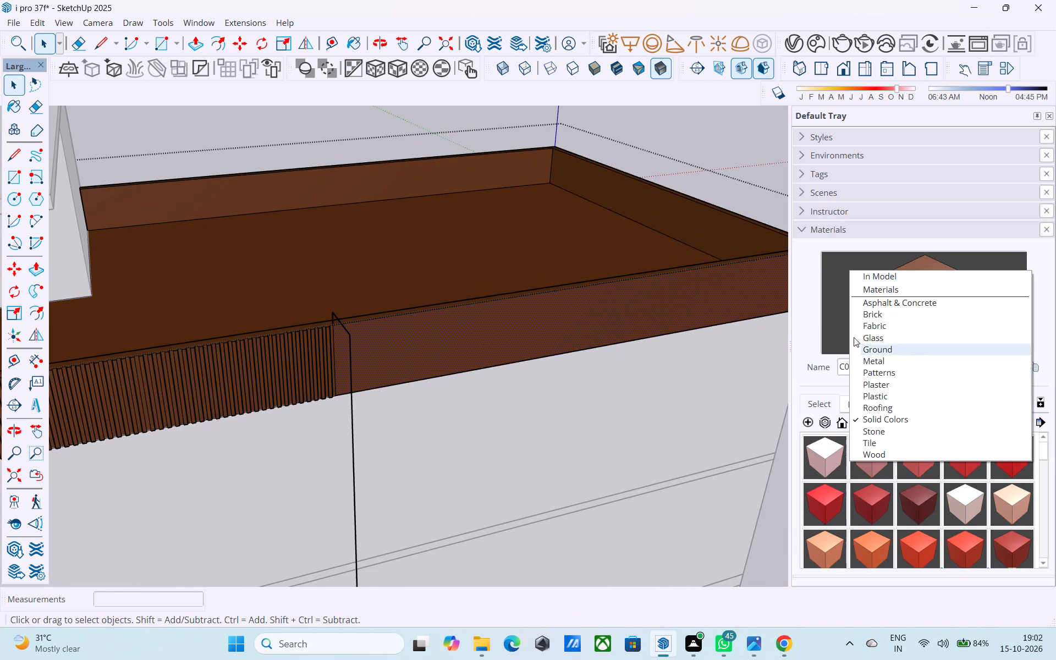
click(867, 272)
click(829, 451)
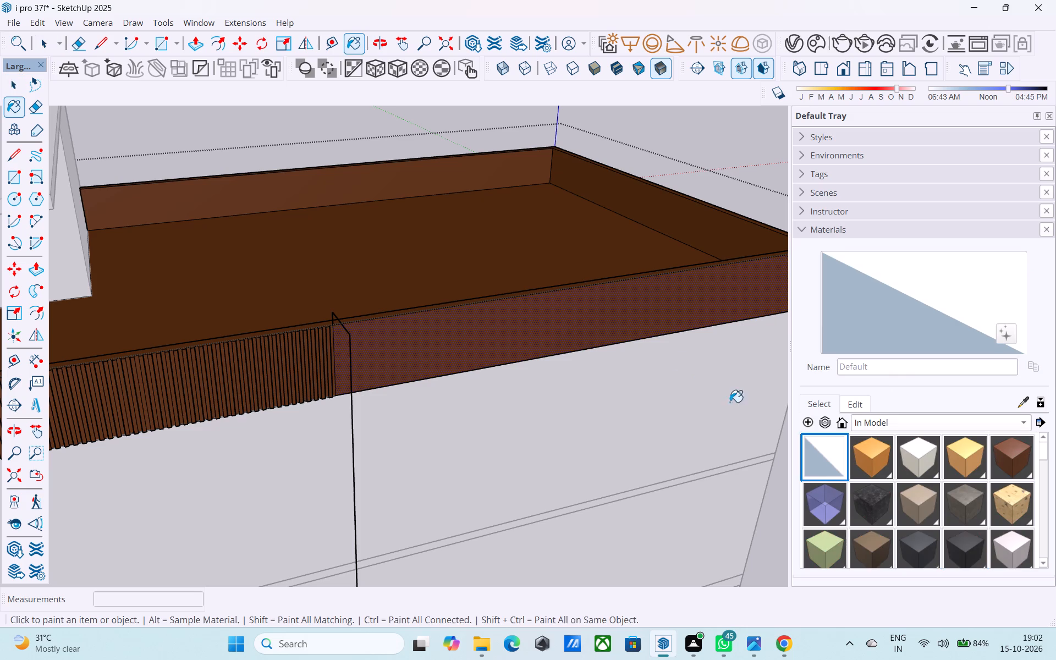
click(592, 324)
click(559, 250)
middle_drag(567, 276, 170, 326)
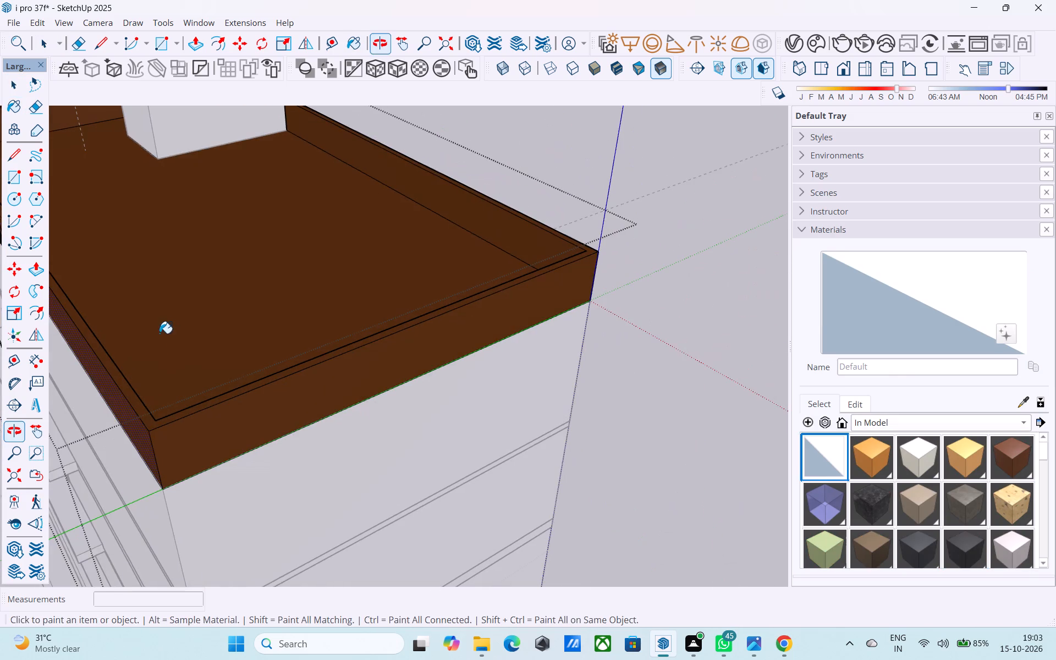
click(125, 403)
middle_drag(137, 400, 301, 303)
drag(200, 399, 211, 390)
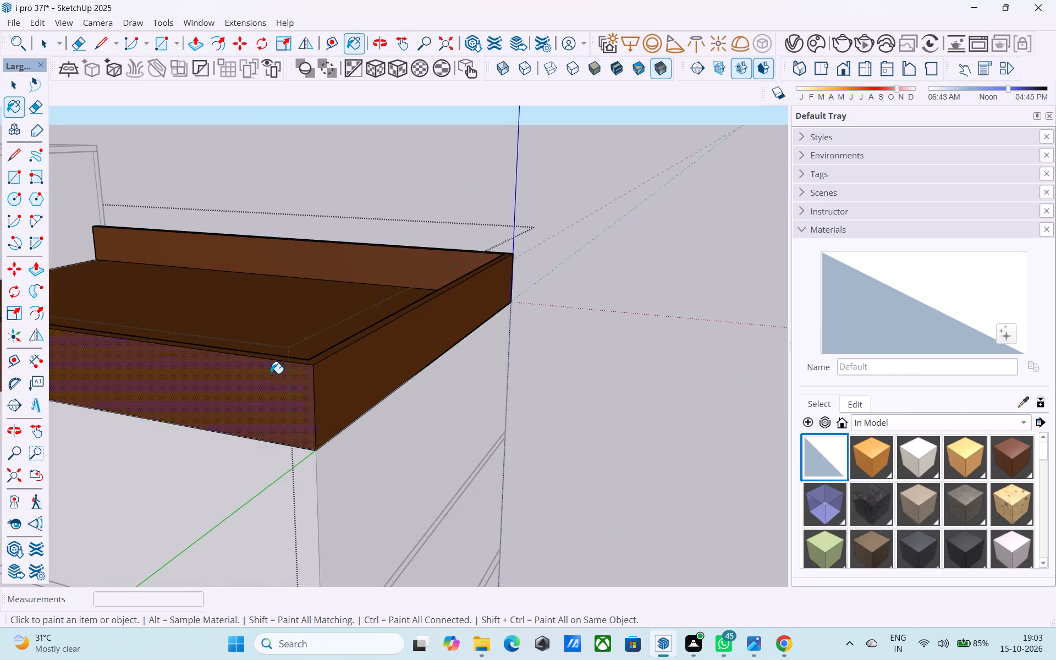
Paint the roof terrace floor and the plain outer parapet face beside the ribs with the in-model C01_Vanilla_Cream.
key(space)
click(265, 375)
middle_drag(260, 384, 278, 501)
click(312, 371)
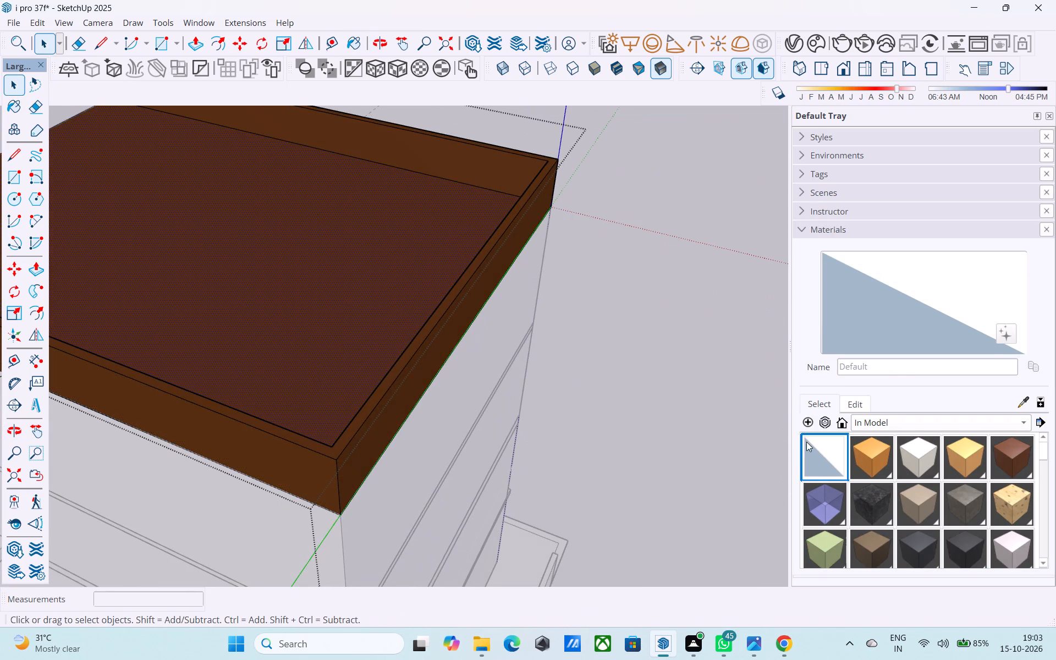
click(817, 448)
click(384, 307)
click(921, 457)
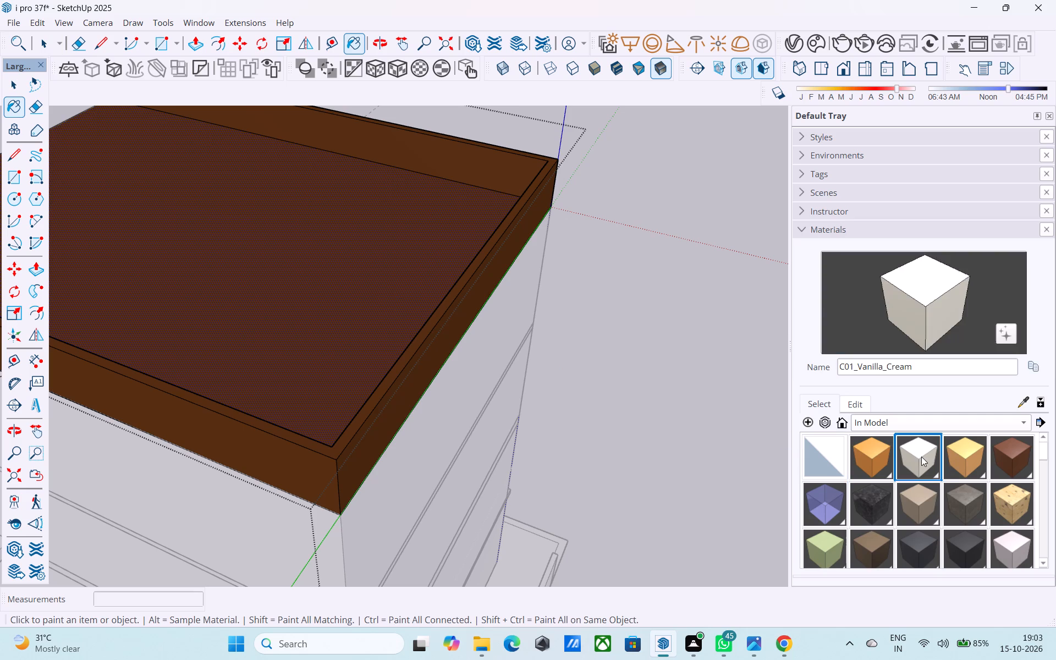
click(376, 296)
shift+middle_drag(311, 385, 459, 293)
click(429, 322)
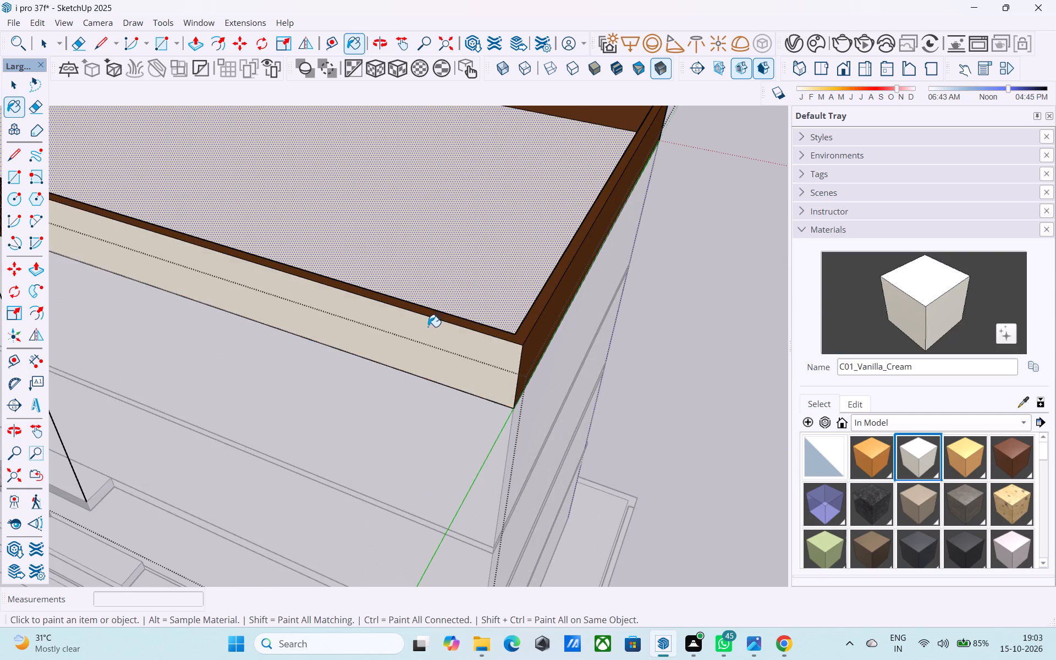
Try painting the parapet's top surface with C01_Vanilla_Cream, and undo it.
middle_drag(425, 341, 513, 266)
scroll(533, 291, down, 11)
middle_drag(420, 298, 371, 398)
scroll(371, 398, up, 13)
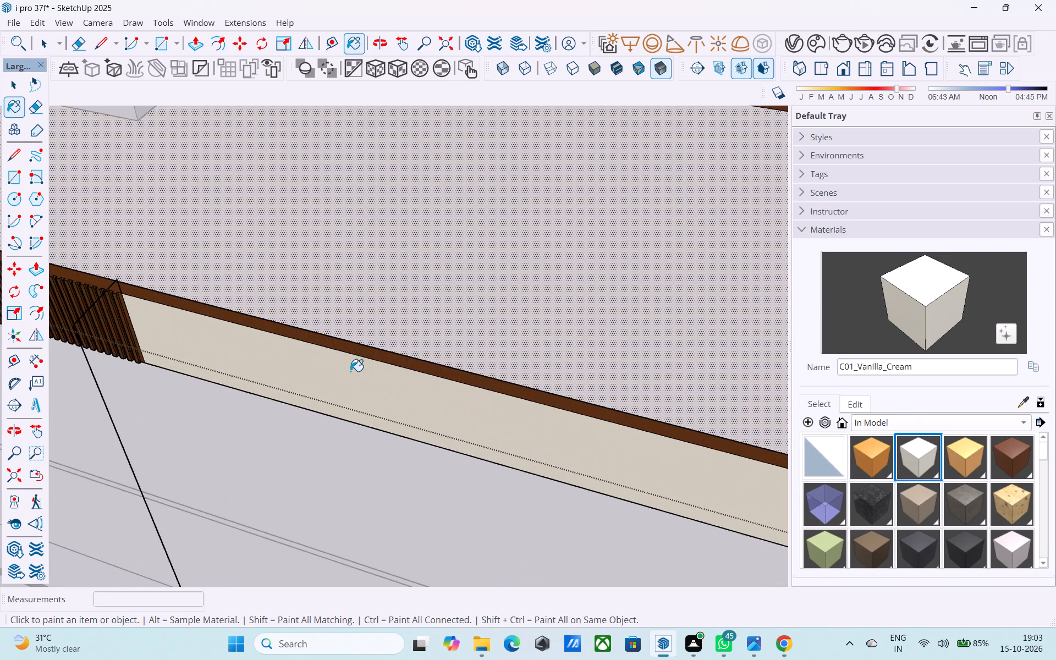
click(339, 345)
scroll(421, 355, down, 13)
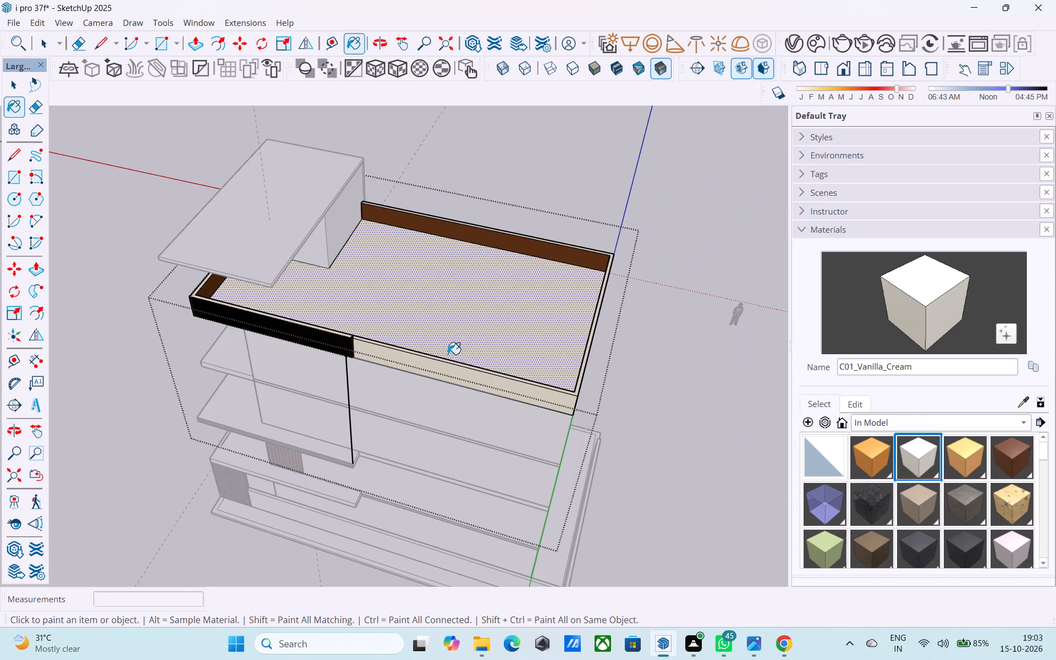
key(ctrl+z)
Paint the rear and opposite long outer faces of the roof parapet with C01_Vanilla_Cream.
middle_drag(564, 389, 391, 236)
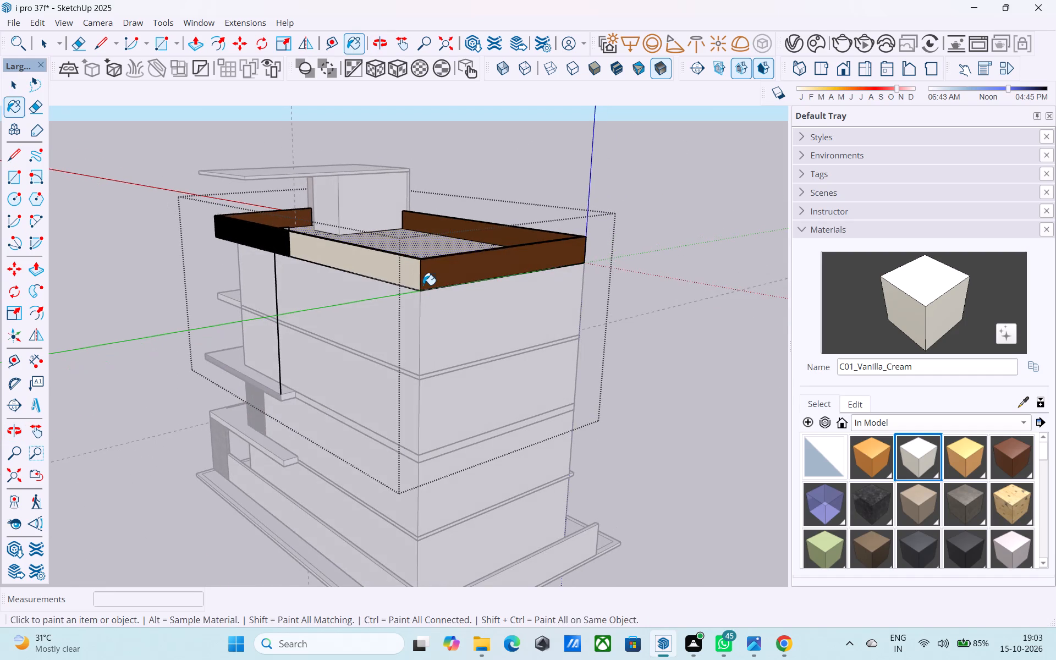
click(425, 284)
middle_drag(587, 252, 87, 250)
scroll(282, 272, up, 4)
click(295, 249)
Paint the inner faces of the parapet around the roof terrace with C01_Vanilla_Cream.
middle_drag(278, 252, 381, 283)
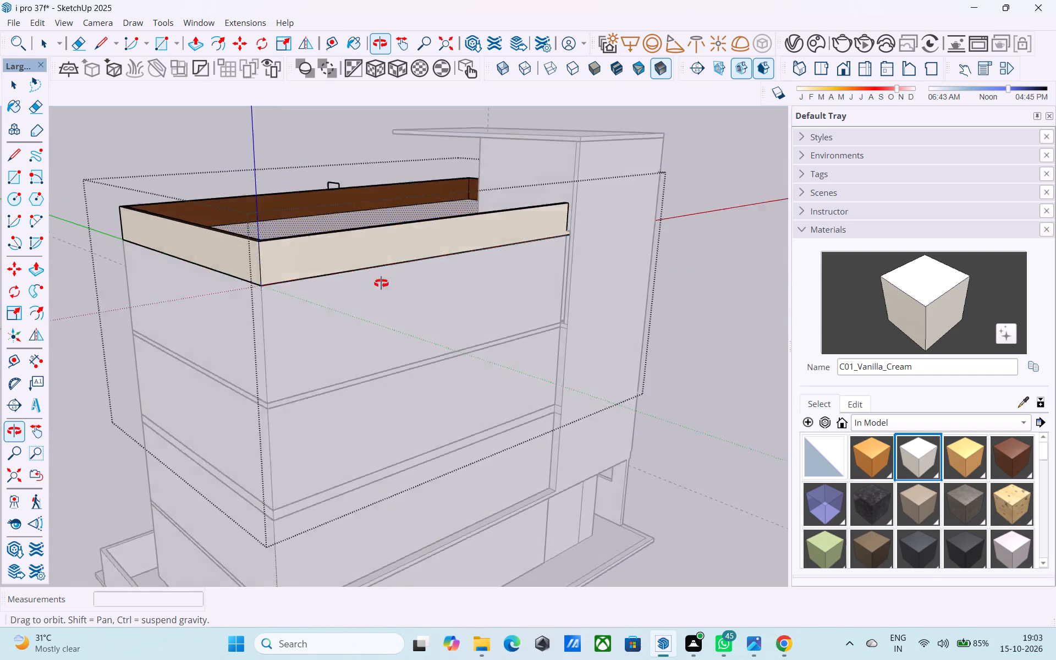
middle_drag(381, 283, 647, 334)
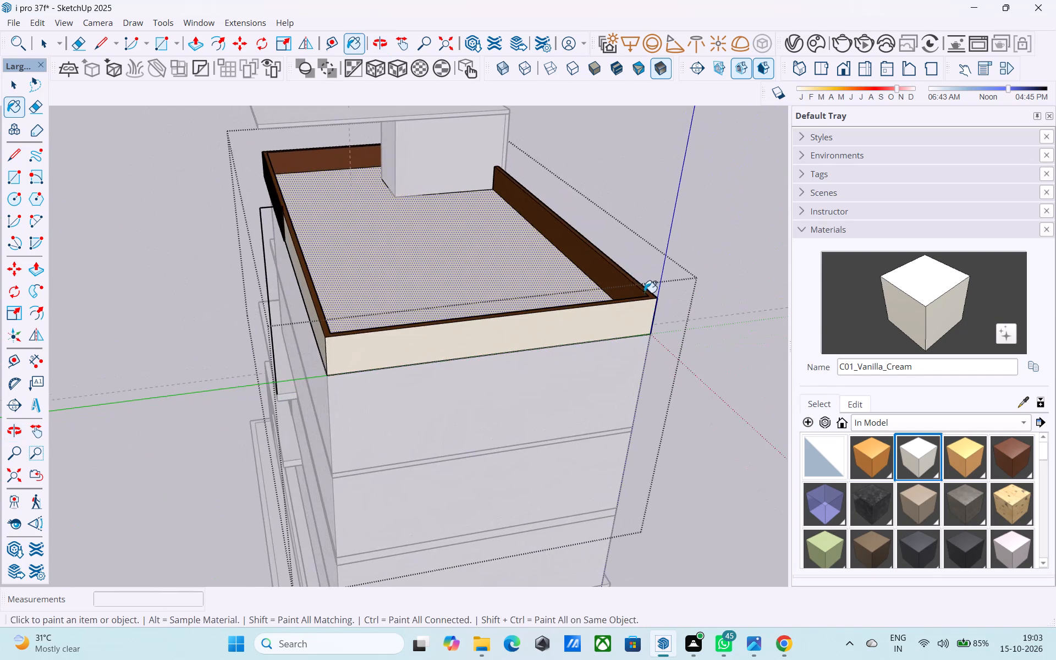
click(607, 267)
middle_drag(500, 256, 227, 273)
click(194, 244)
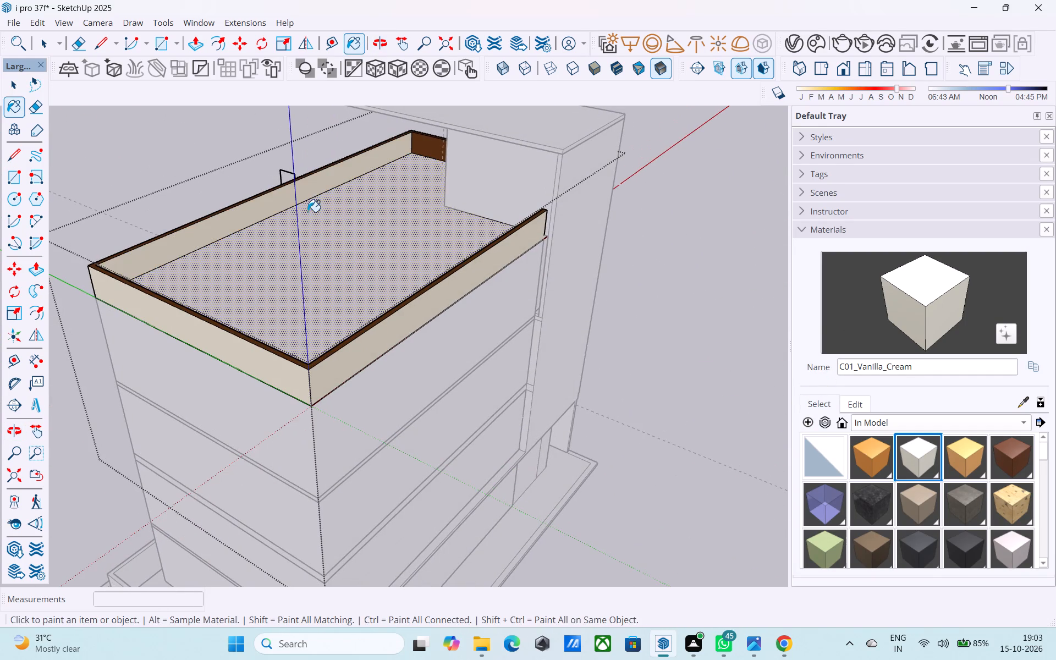
click(430, 145)
middle_drag(466, 185, 130, 257)
scroll(124, 246, up, 3)
click(113, 234)
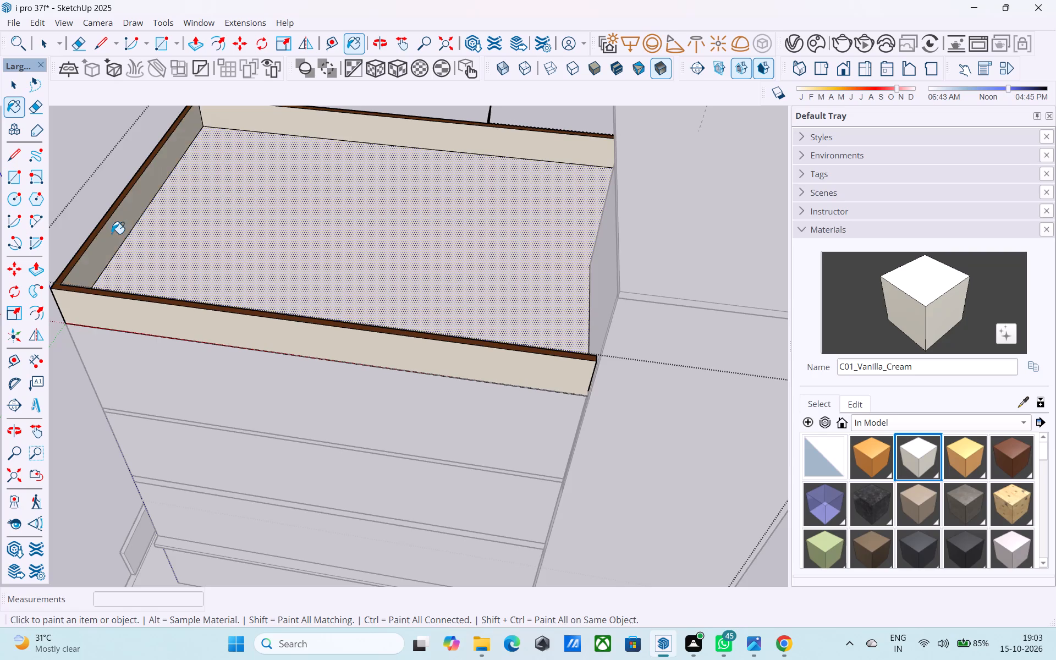
Check the repainted parapet from all sides of the house and leave the top-floor group.
middle_drag(112, 234, 756, 280)
middle_drag(152, 337, 710, 222)
scroll(601, 251, down, 4)
middle_drag(360, 316, 740, 260)
scroll(472, 219, up, 2)
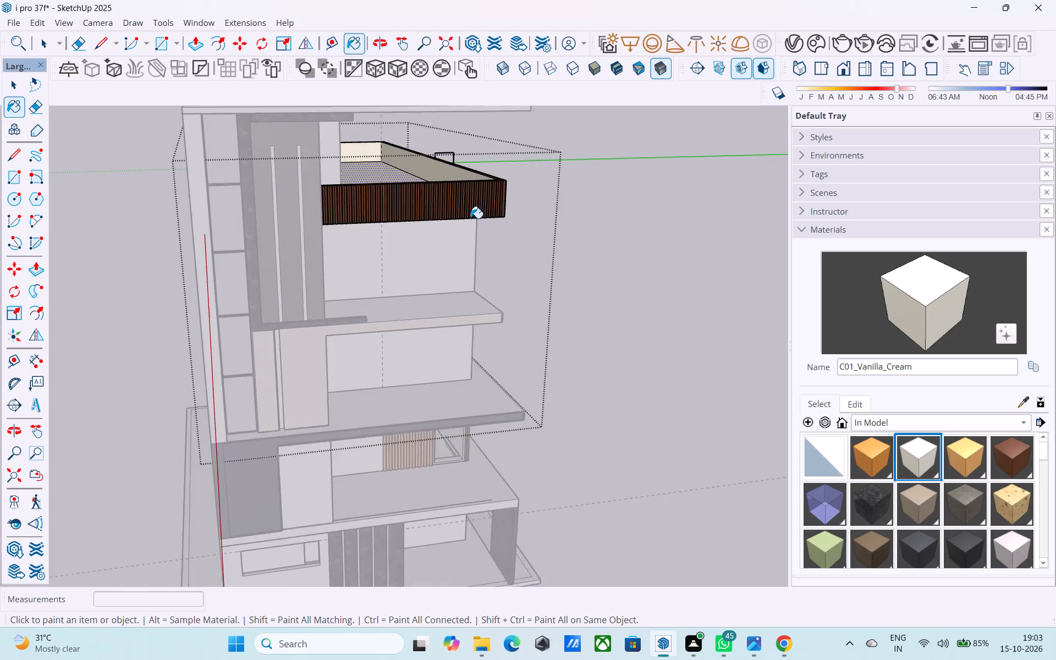
scroll(470, 218, up, 9)
scroll(410, 228, down, 4)
middle_drag(466, 258, 242, 255)
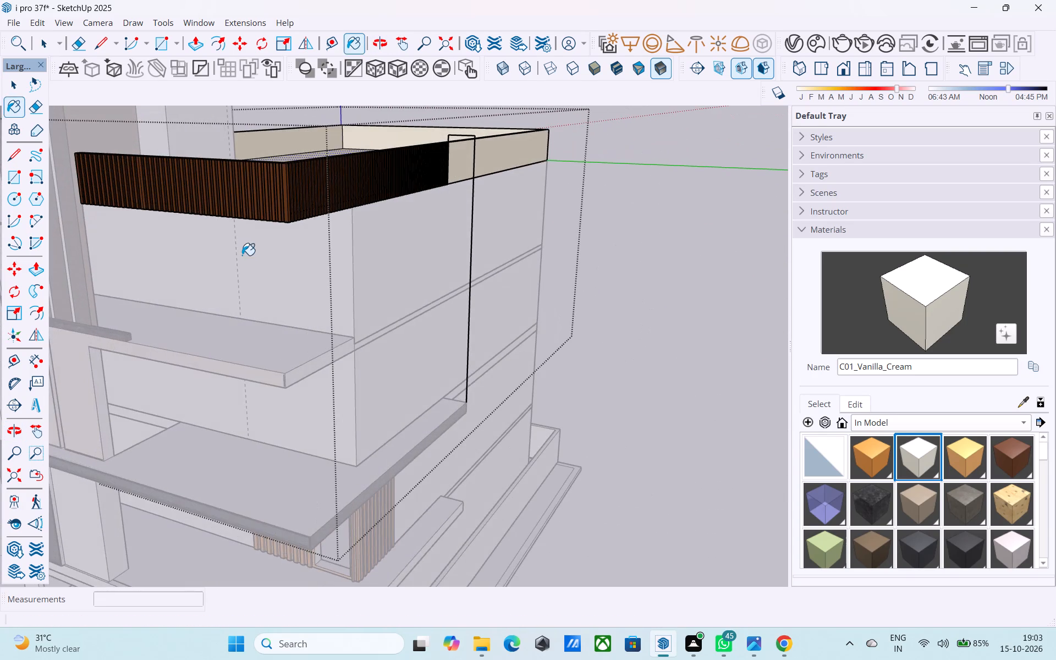
key(space)
scroll(244, 255, down, 9)
middle_drag(245, 275, 630, 274)
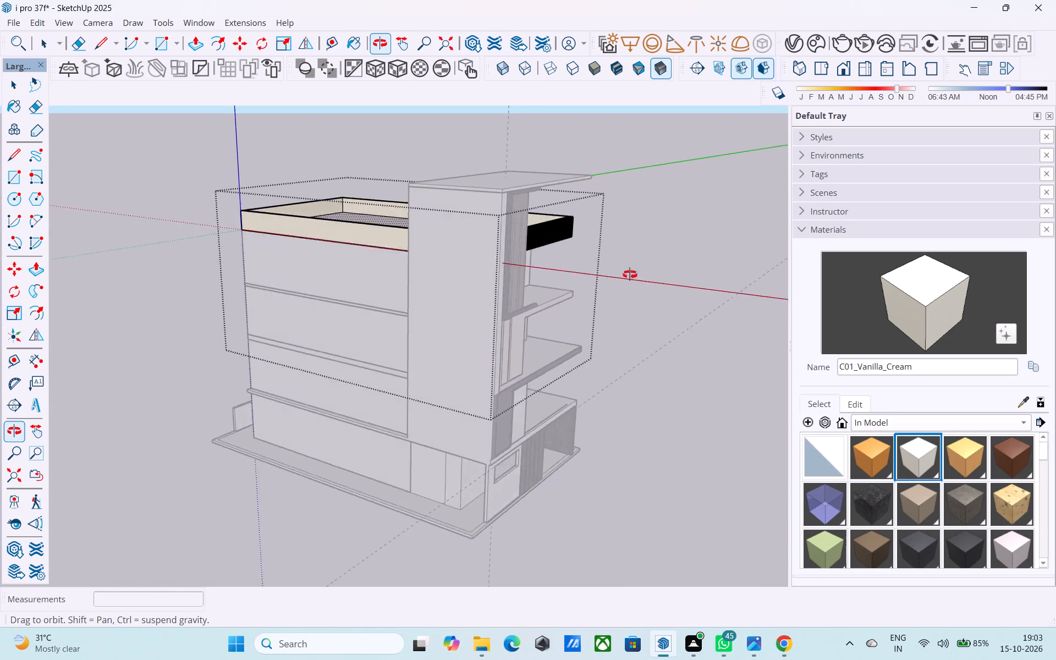
middle_drag(630, 274, 436, 274)
click(526, 241)
Examine the whole house to compare the brown ribbed parapet and cream roof terrace with the front facade.
middle_drag(424, 305, 162, 338)
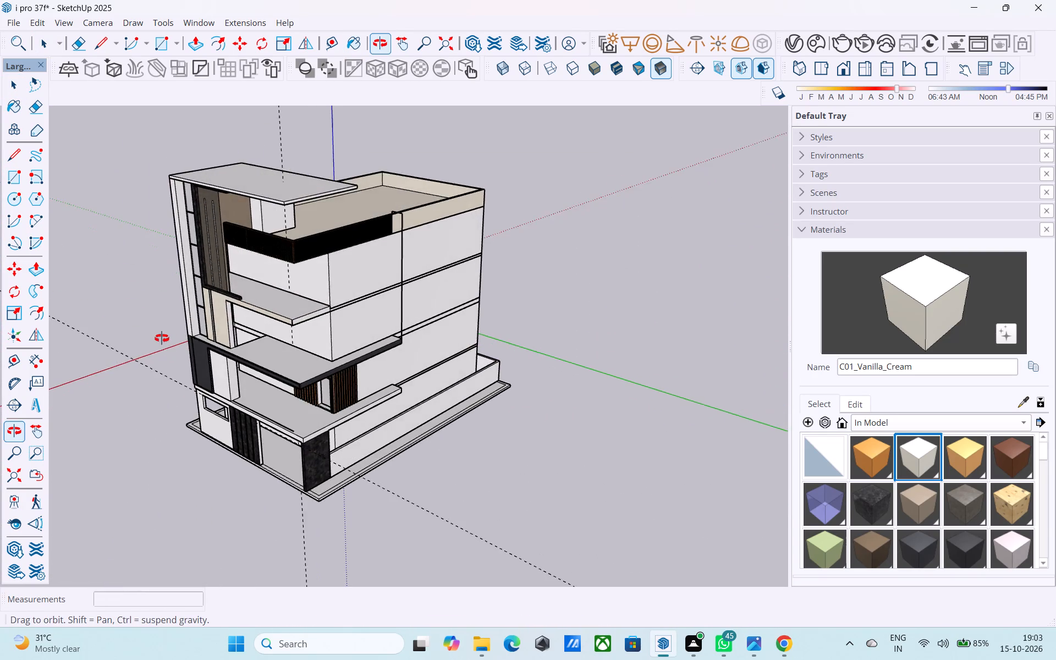
middle_drag(162, 338, 384, 271)
scroll(395, 309, up, 4)
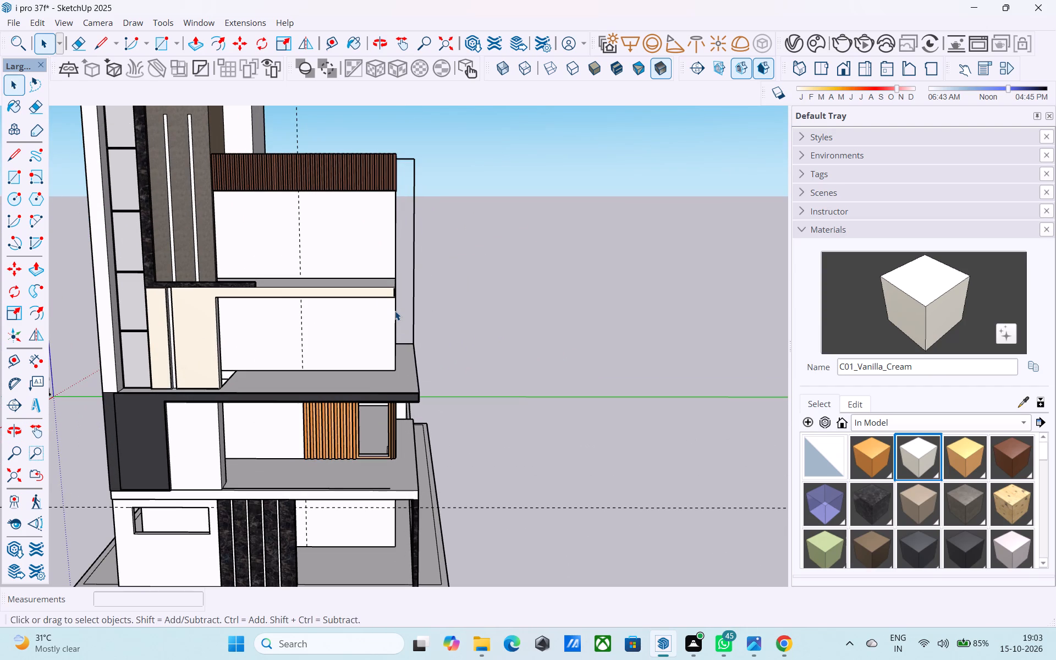
scroll(395, 311, down, 5)
middle_drag(395, 311, 362, 313)
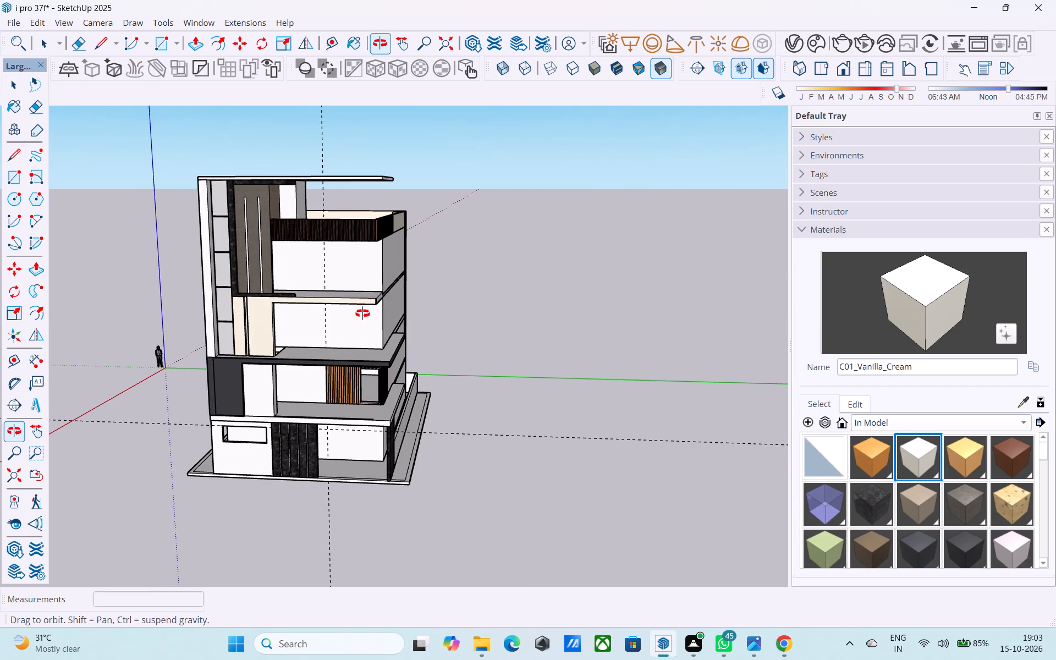
middle_drag(362, 313, 305, 416)
scroll(306, 415, up, 4)
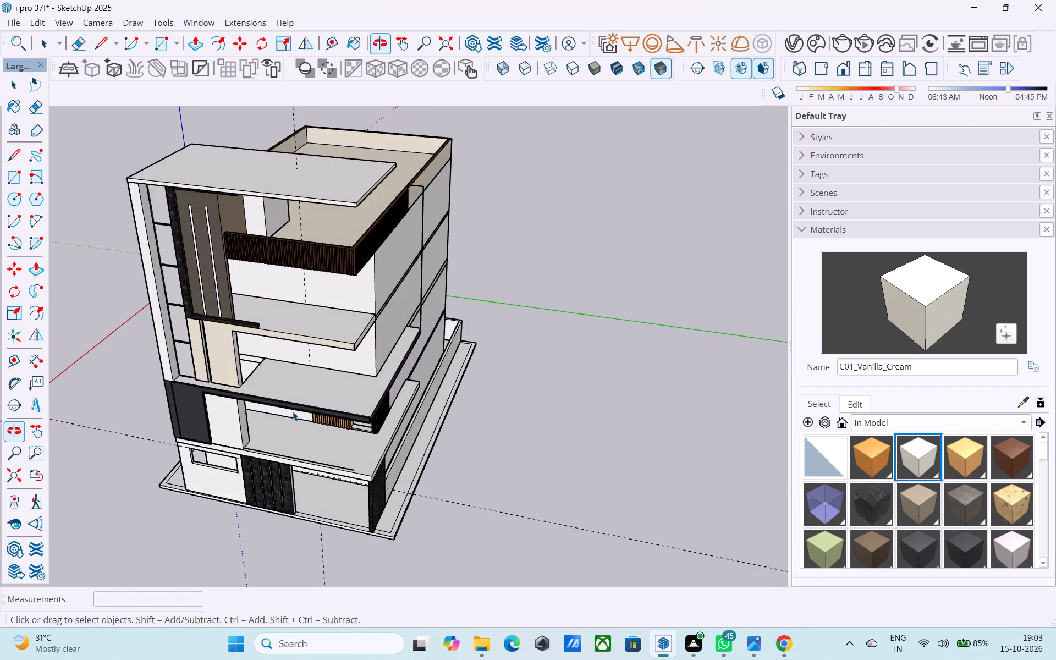
Open the house group for editing and delete the extra edge along the base of the cream pillar on the middle balcony slab.
scroll(293, 411, up, 2)
middle_drag(258, 372, 166, 355)
scroll(167, 354, up, 5)
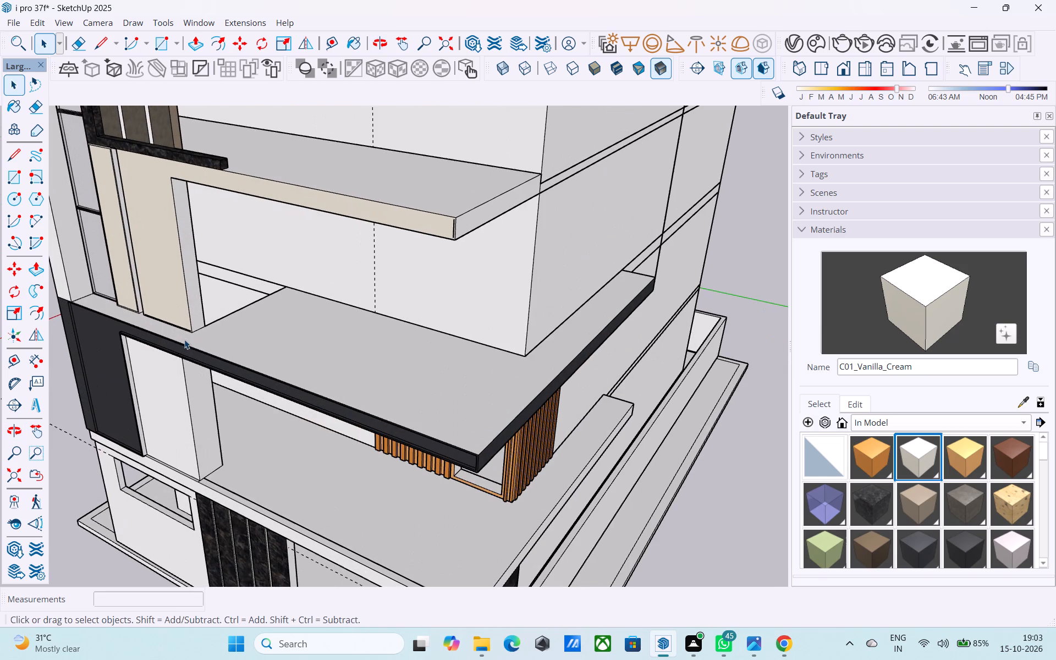
middle_click(188, 337)
scroll(188, 337, up, 6)
scroll(193, 326, down, 2)
scroll(193, 326, up, 3)
click(188, 327)
double_click(188, 327)
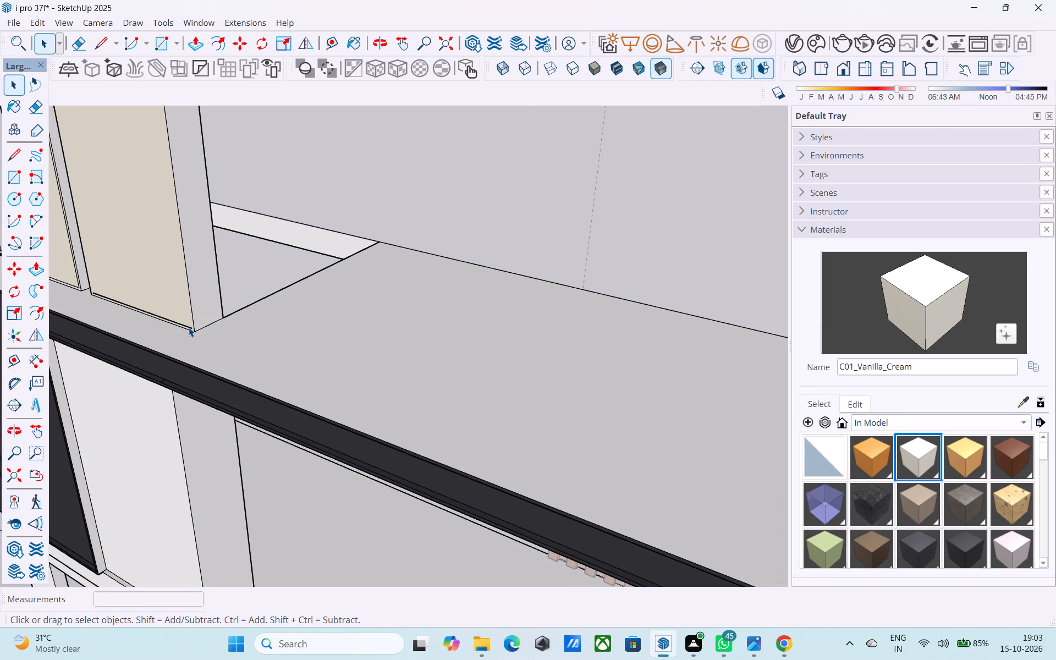
click(189, 327)
key(Delete)
Copy the bottom edge of the cream pillar's side face 3' straight up.
click(197, 331)
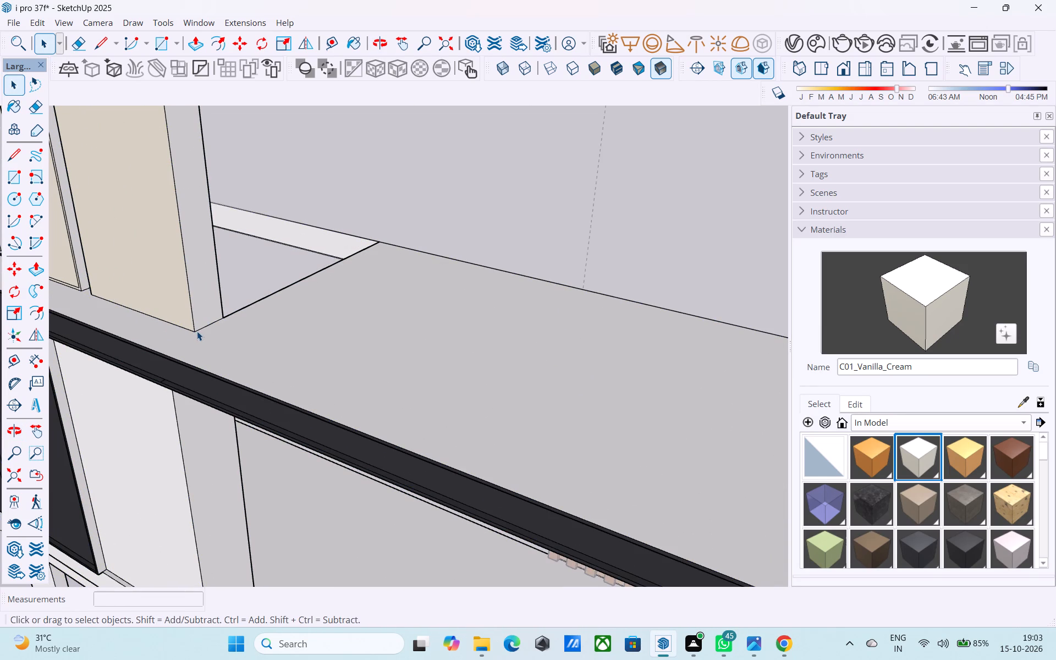
click(202, 327)
key(m)
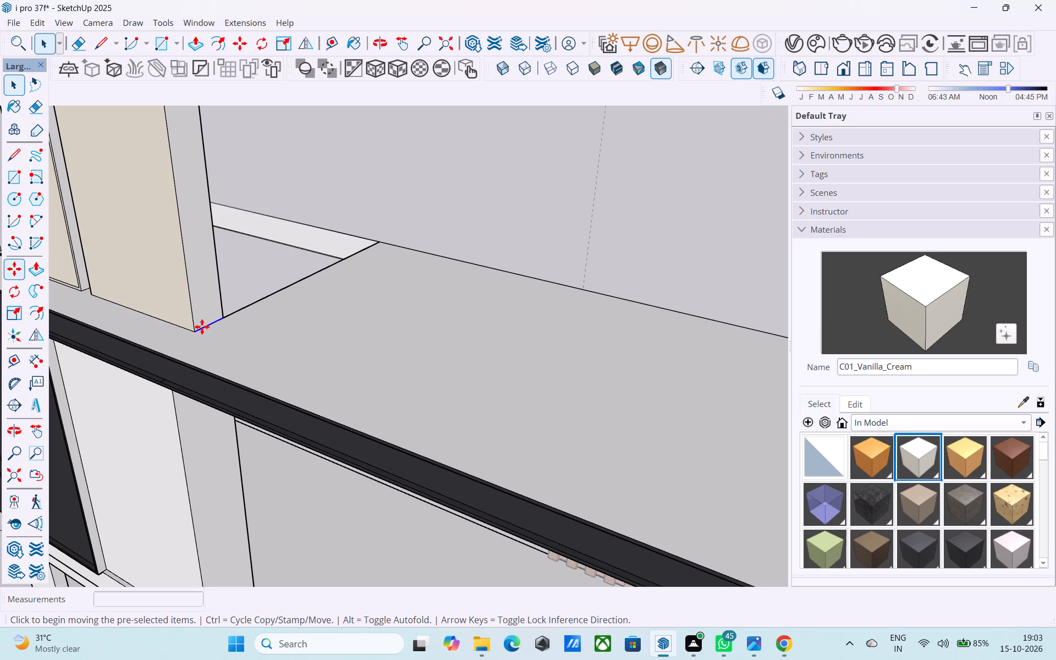
click(196, 333)
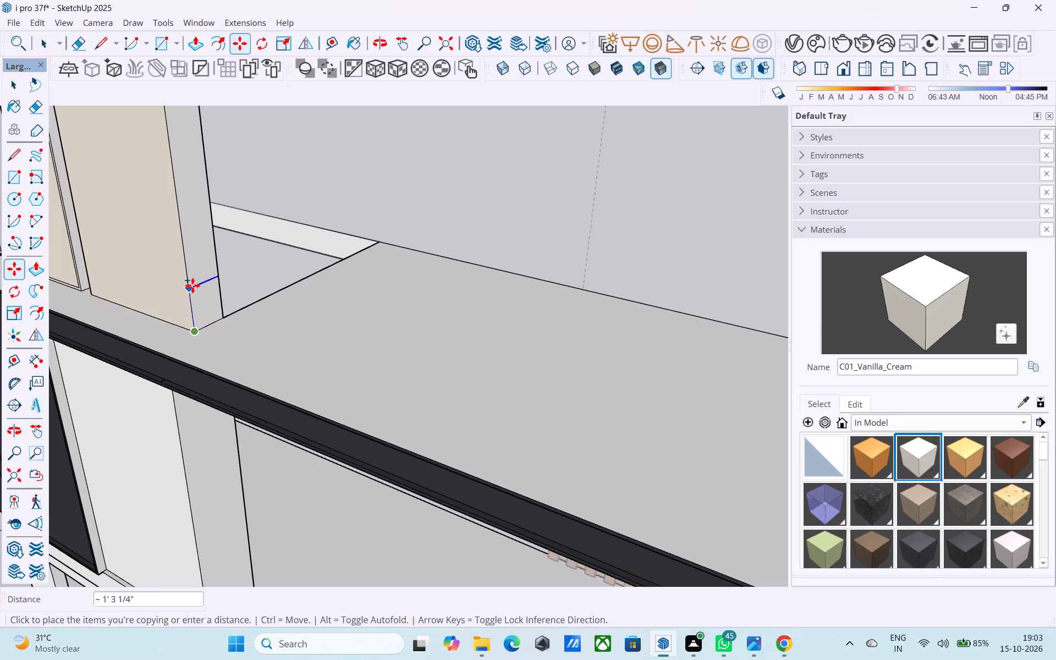
text(3')
key(Return)
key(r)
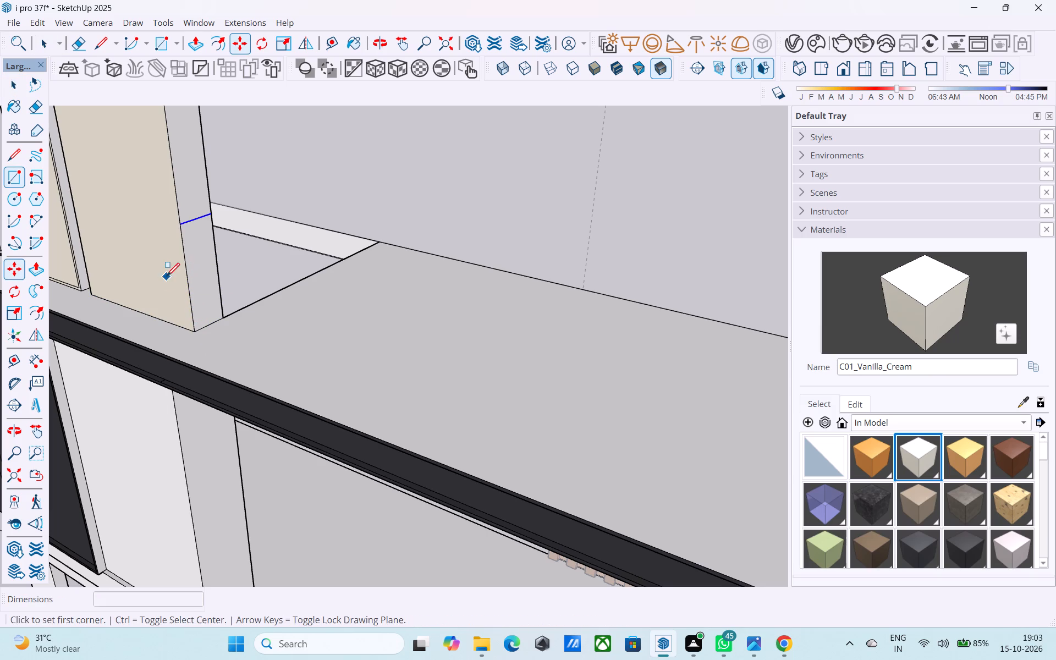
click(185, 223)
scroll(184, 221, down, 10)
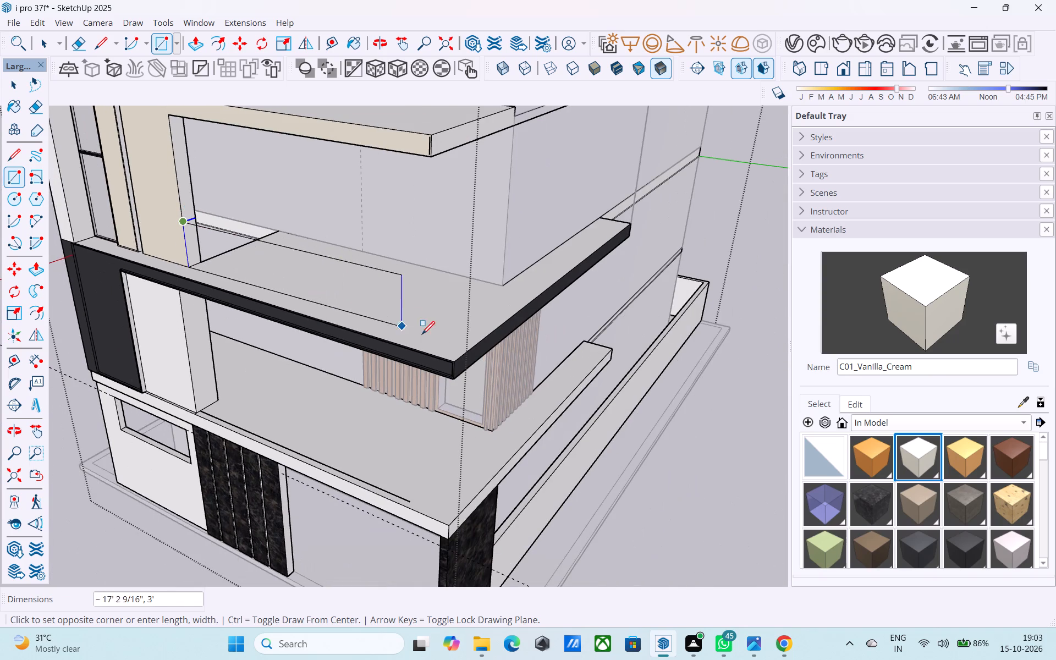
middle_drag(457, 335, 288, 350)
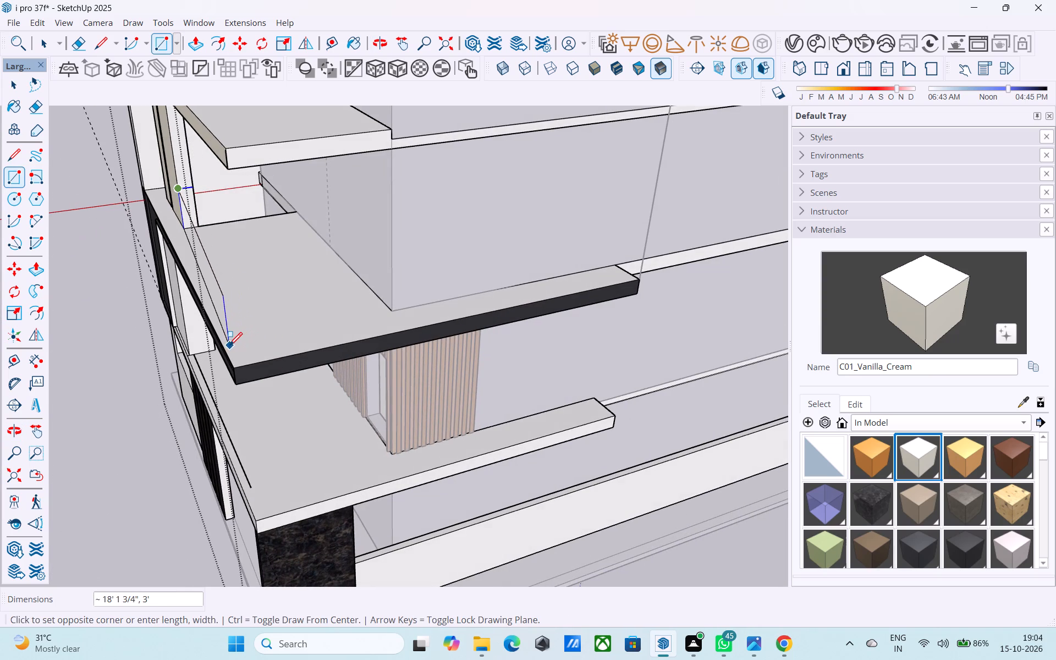
Draw two layout lines on the balcony slab: one about 18' from the pillar corner, one 8' 7" from the house wall corner to meet it.
key(l)
scroll(201, 250, up, 4)
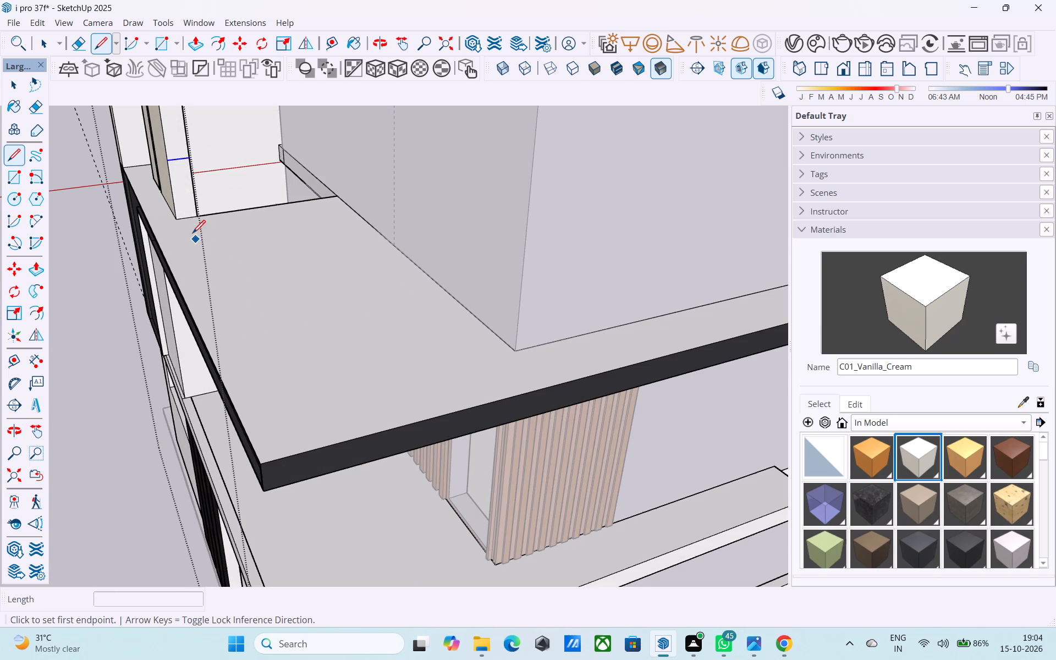
click(172, 212)
key(l)
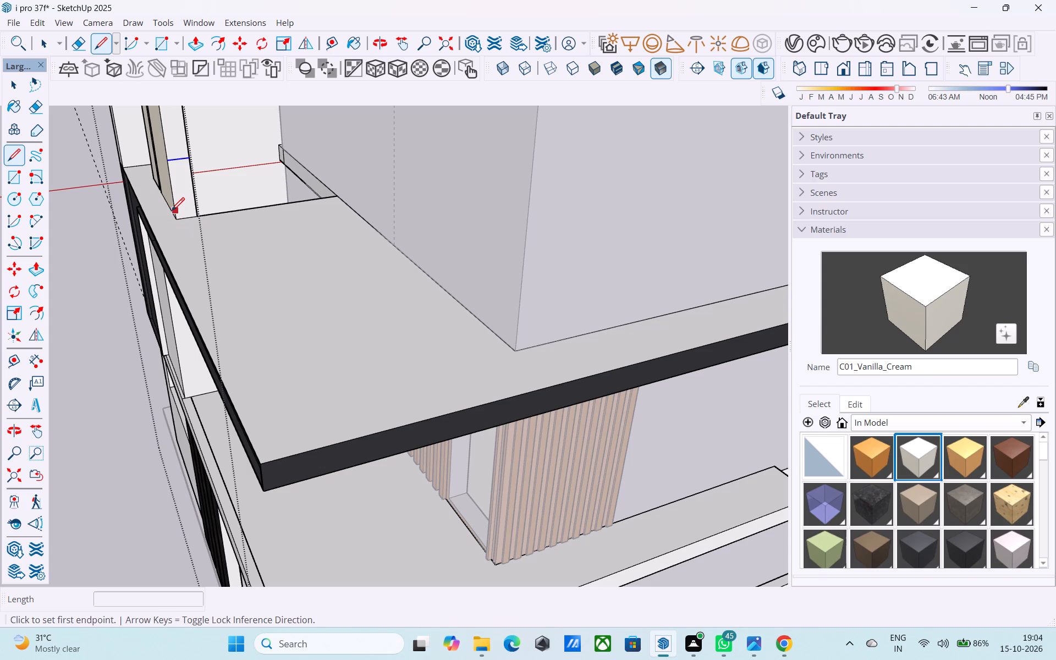
click(175, 215)
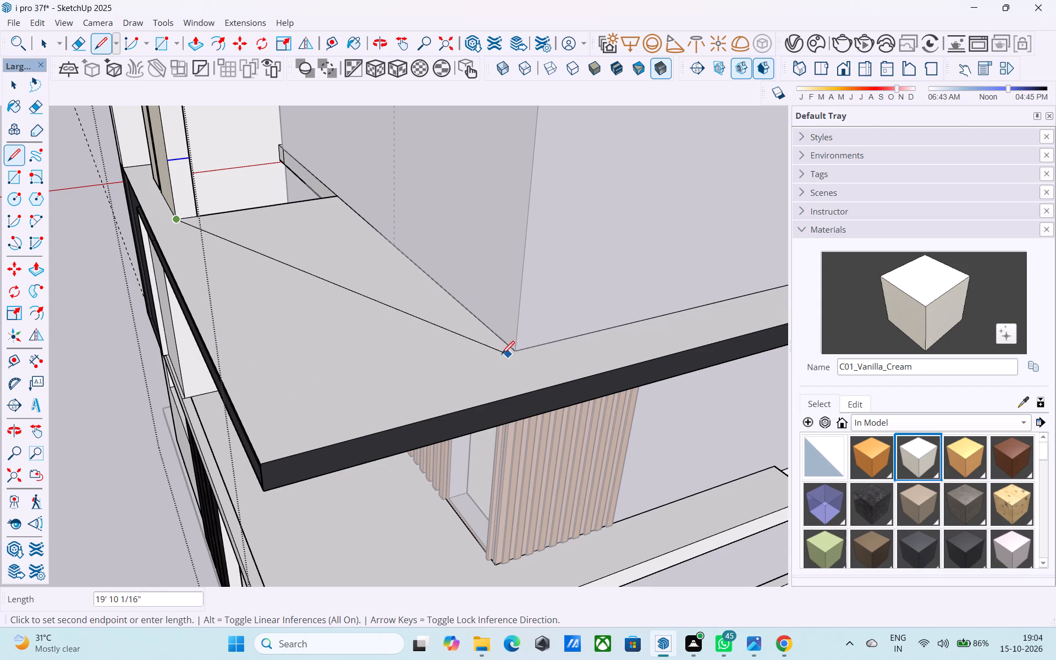
click(288, 417)
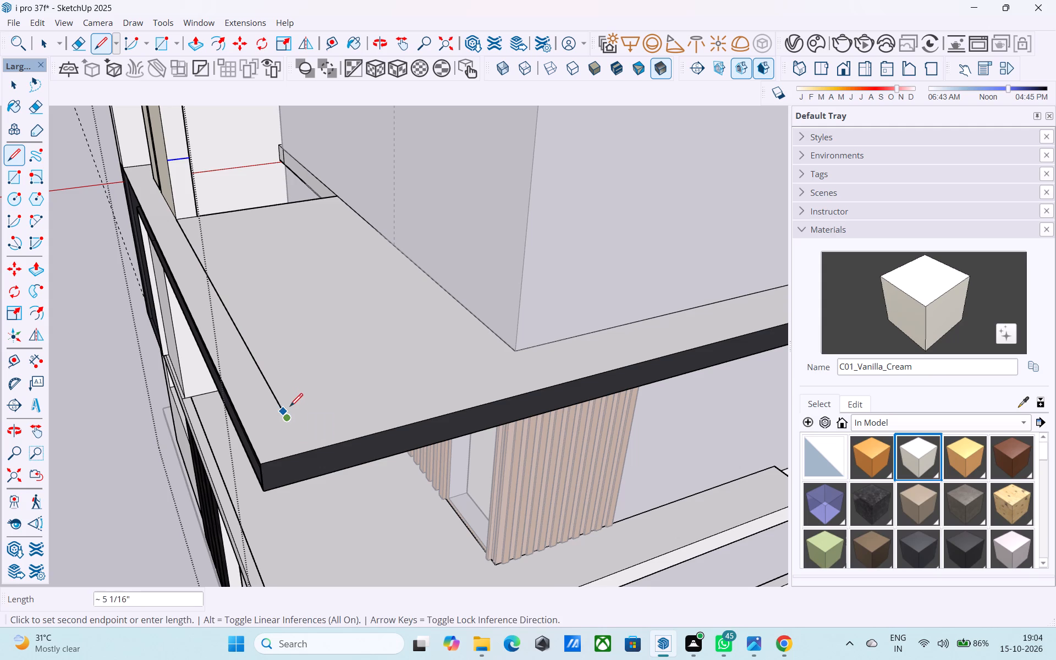
key(l)
click(514, 348)
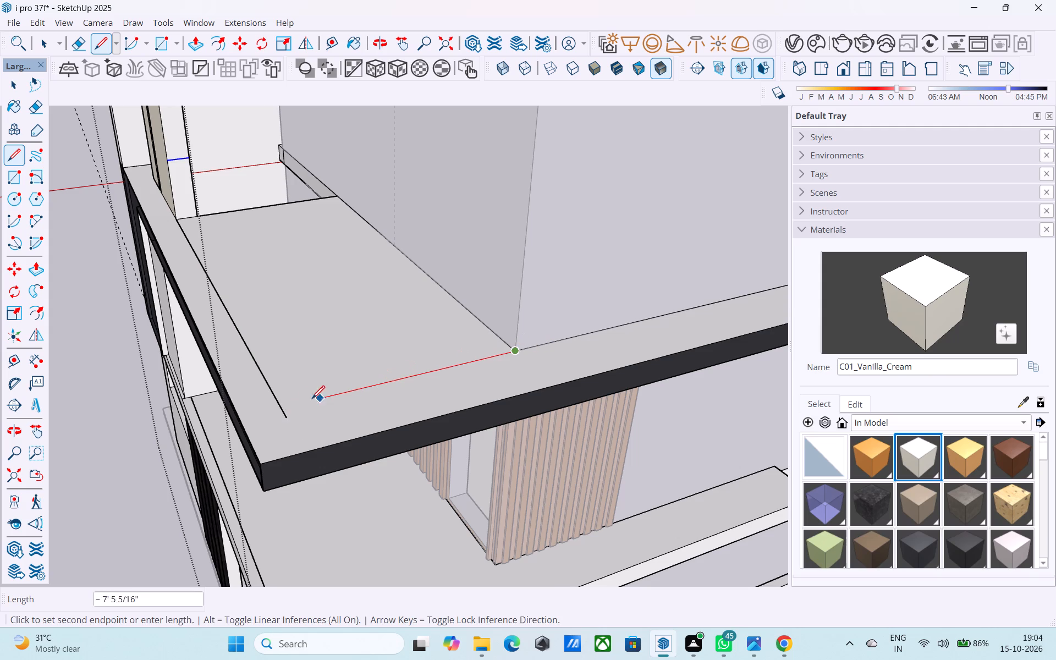
click(286, 404)
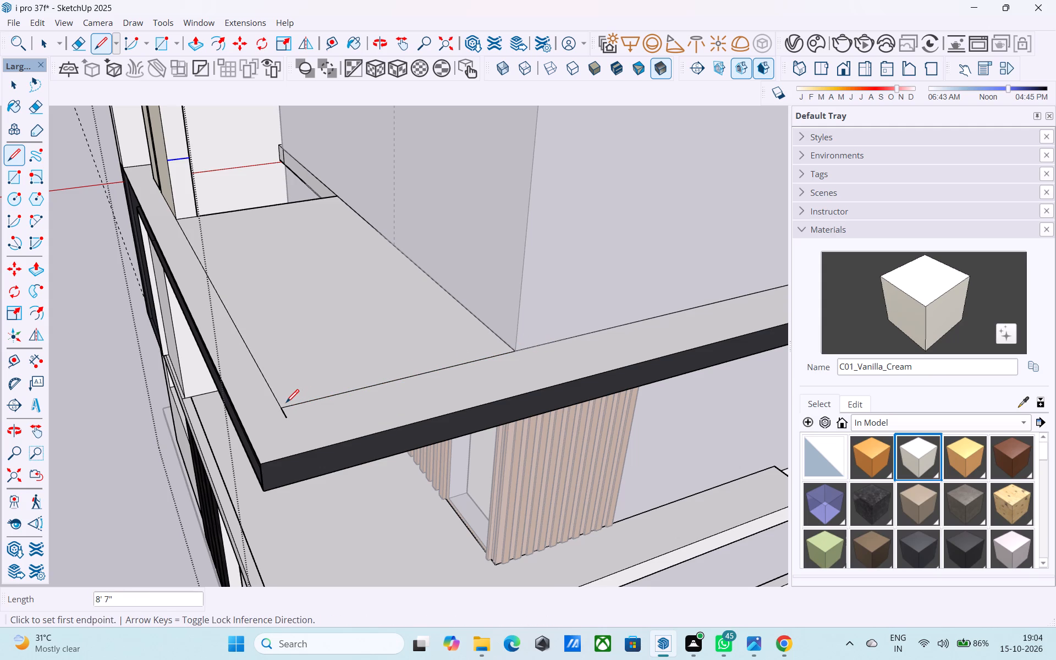
Draw vertical parapet rectangles on the balcony slab lines, 18' by 3' along the front and 8' 7" by 3' along the side.
key(r)
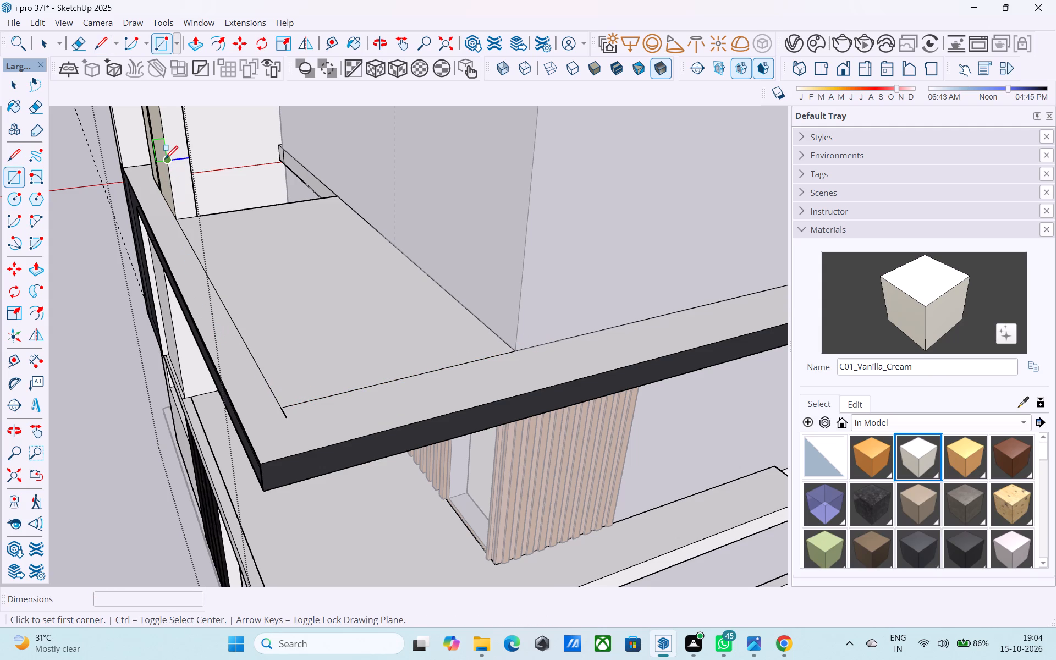
click(165, 160)
click(276, 403)
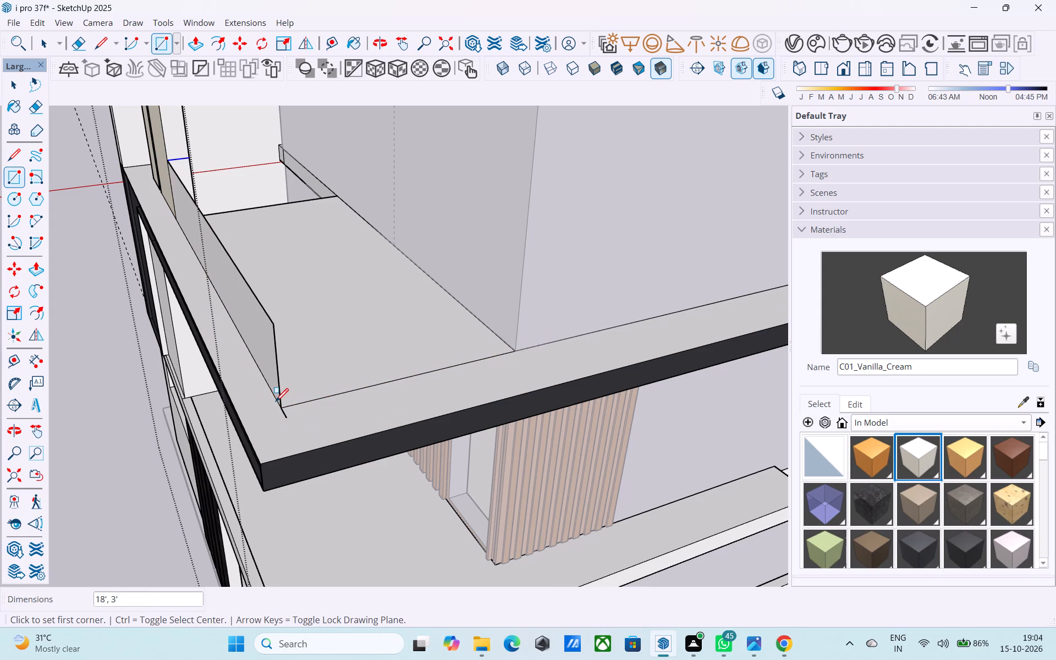
click(273, 328)
click(512, 349)
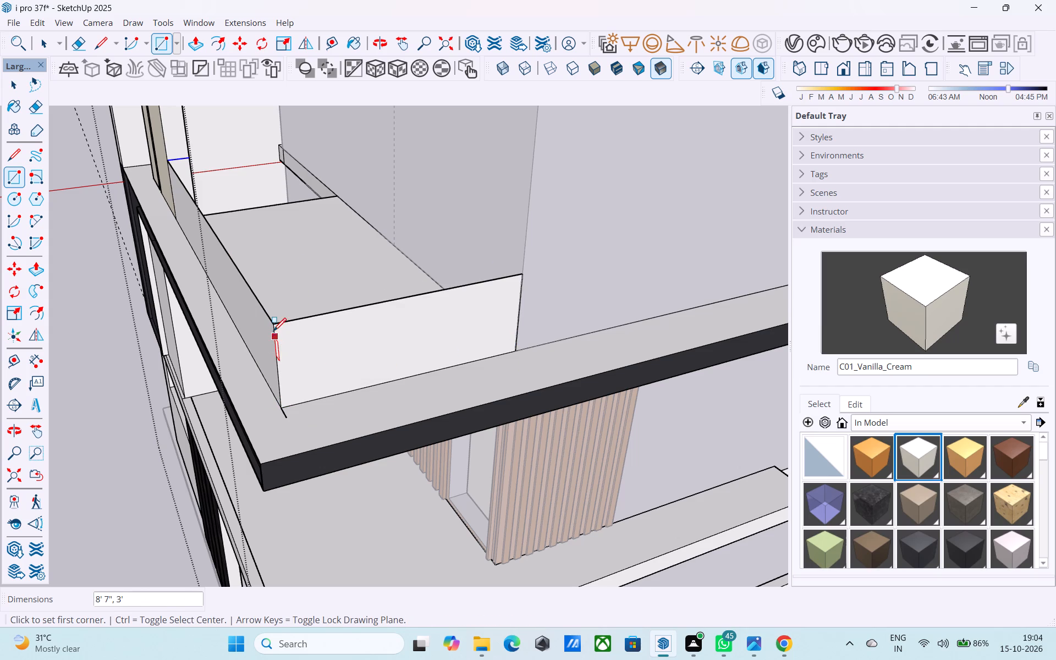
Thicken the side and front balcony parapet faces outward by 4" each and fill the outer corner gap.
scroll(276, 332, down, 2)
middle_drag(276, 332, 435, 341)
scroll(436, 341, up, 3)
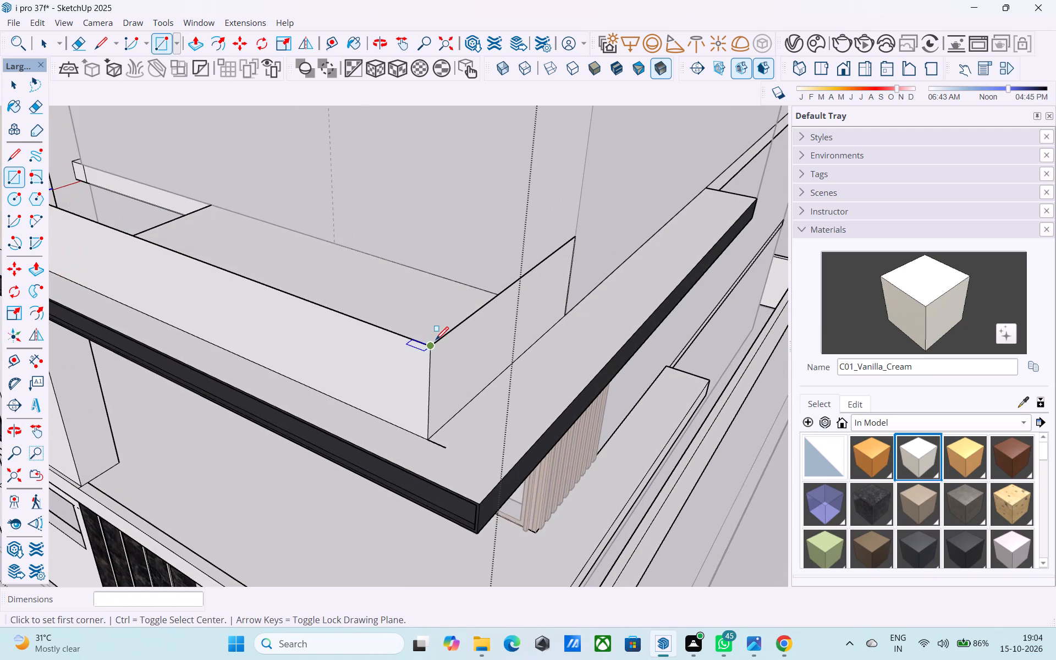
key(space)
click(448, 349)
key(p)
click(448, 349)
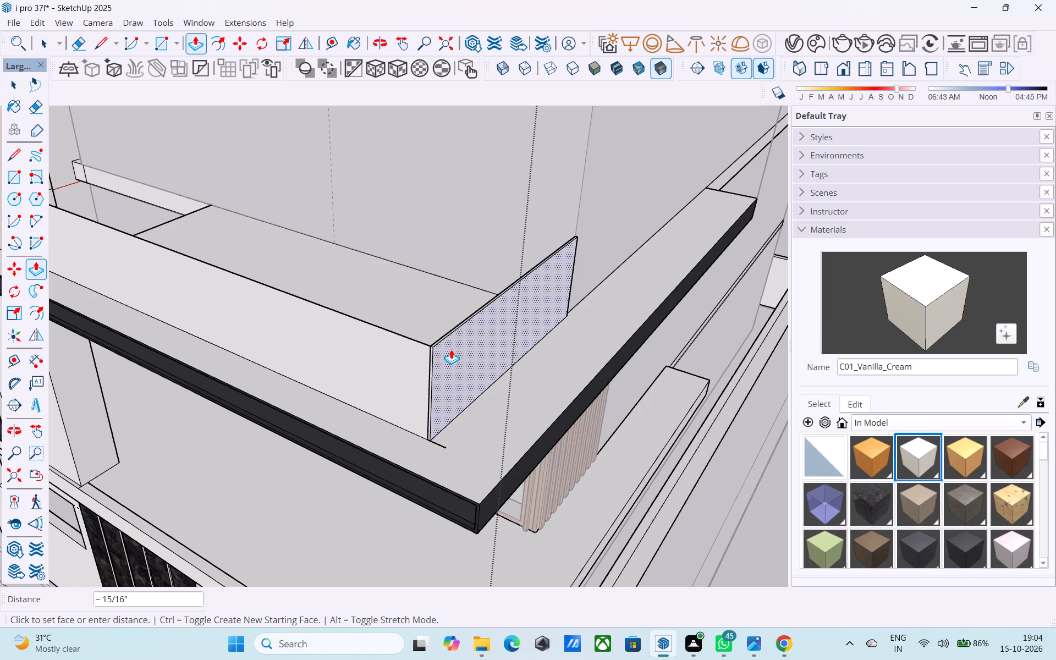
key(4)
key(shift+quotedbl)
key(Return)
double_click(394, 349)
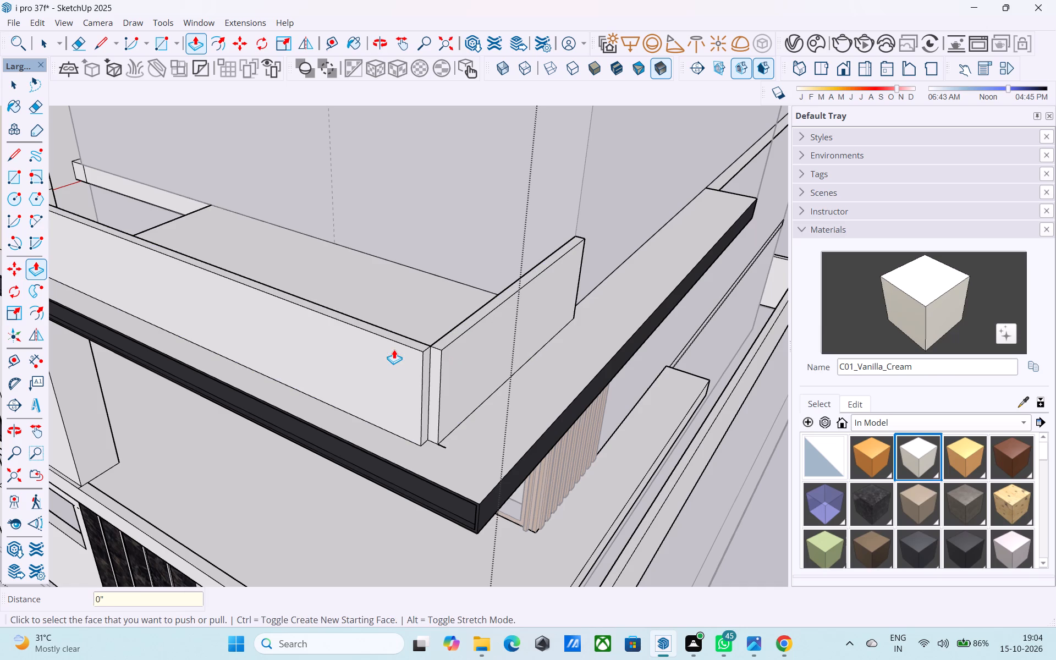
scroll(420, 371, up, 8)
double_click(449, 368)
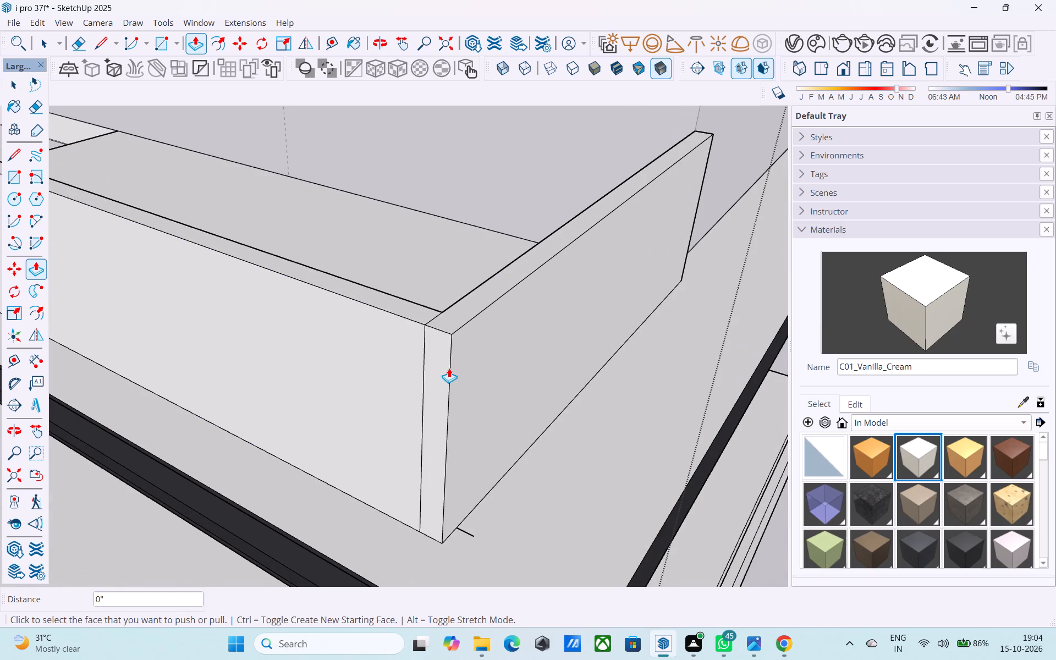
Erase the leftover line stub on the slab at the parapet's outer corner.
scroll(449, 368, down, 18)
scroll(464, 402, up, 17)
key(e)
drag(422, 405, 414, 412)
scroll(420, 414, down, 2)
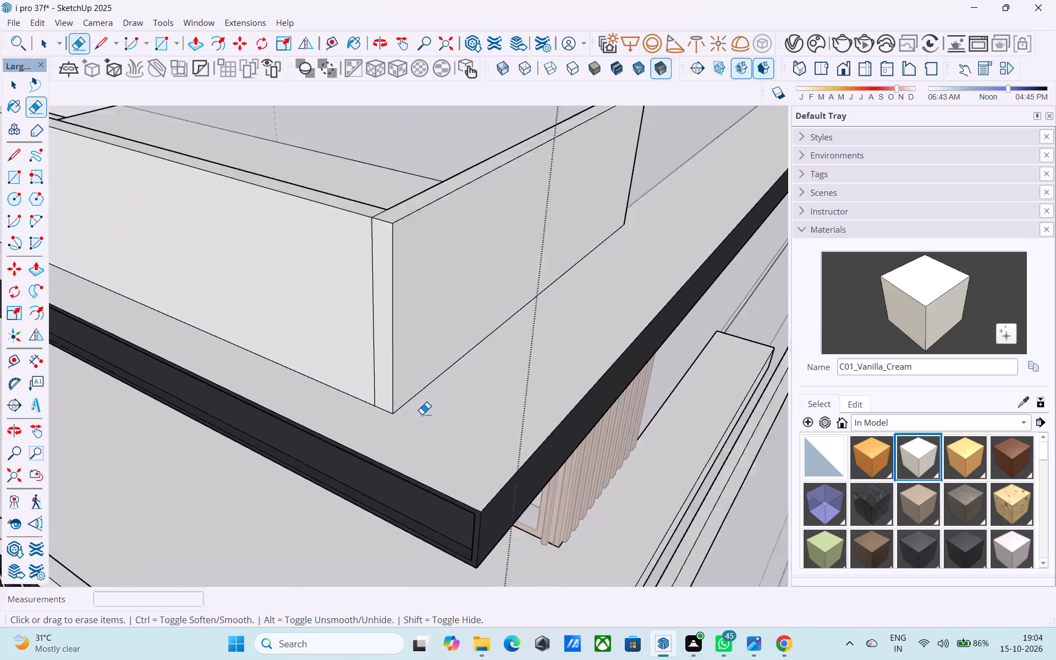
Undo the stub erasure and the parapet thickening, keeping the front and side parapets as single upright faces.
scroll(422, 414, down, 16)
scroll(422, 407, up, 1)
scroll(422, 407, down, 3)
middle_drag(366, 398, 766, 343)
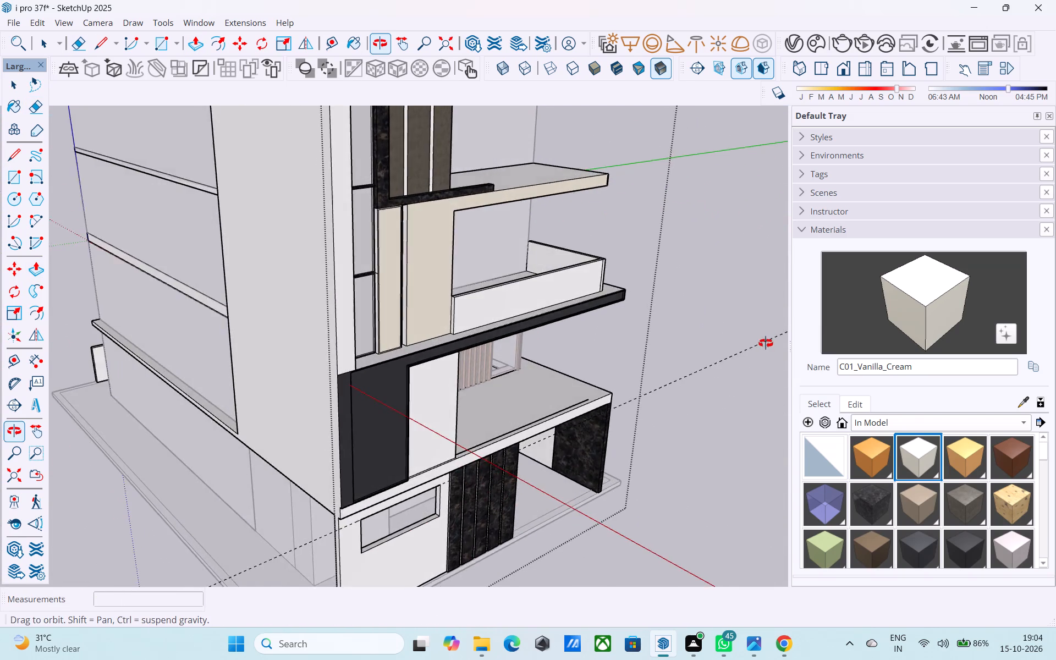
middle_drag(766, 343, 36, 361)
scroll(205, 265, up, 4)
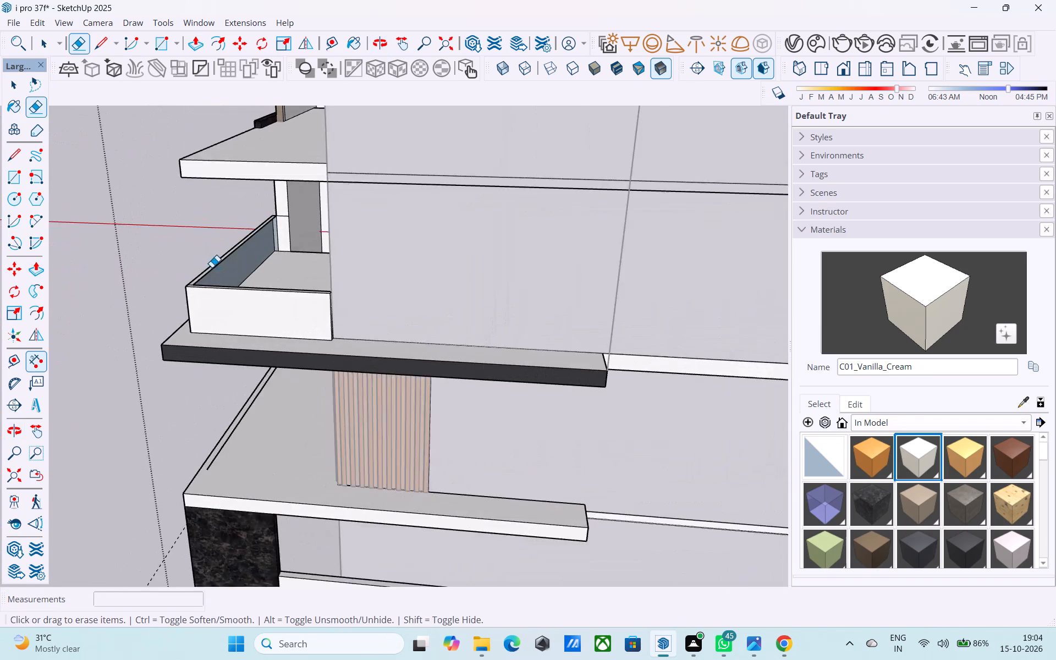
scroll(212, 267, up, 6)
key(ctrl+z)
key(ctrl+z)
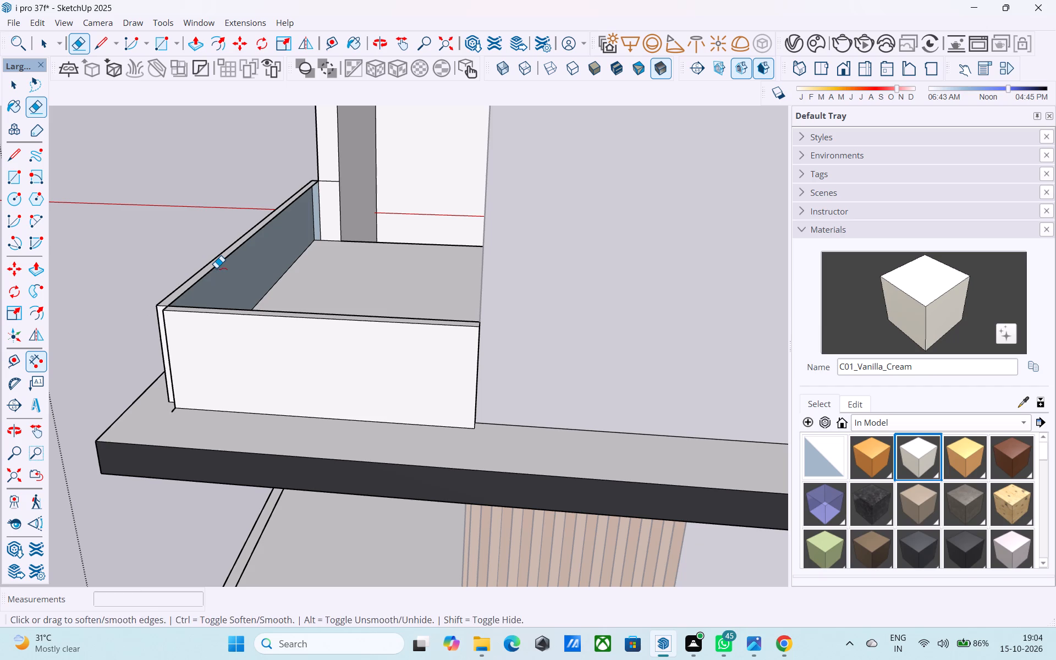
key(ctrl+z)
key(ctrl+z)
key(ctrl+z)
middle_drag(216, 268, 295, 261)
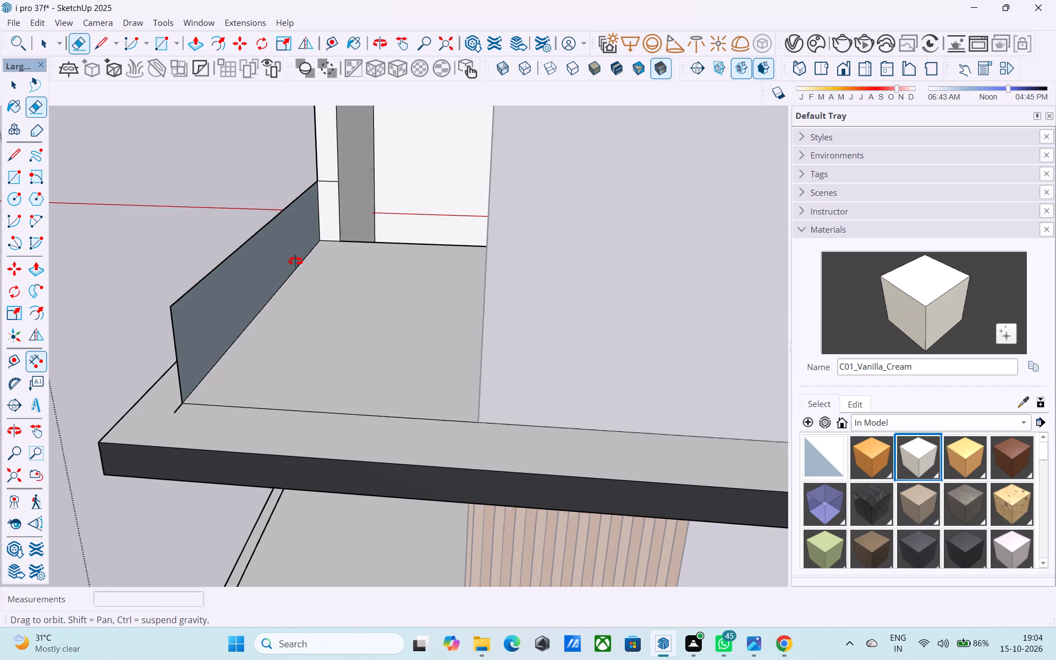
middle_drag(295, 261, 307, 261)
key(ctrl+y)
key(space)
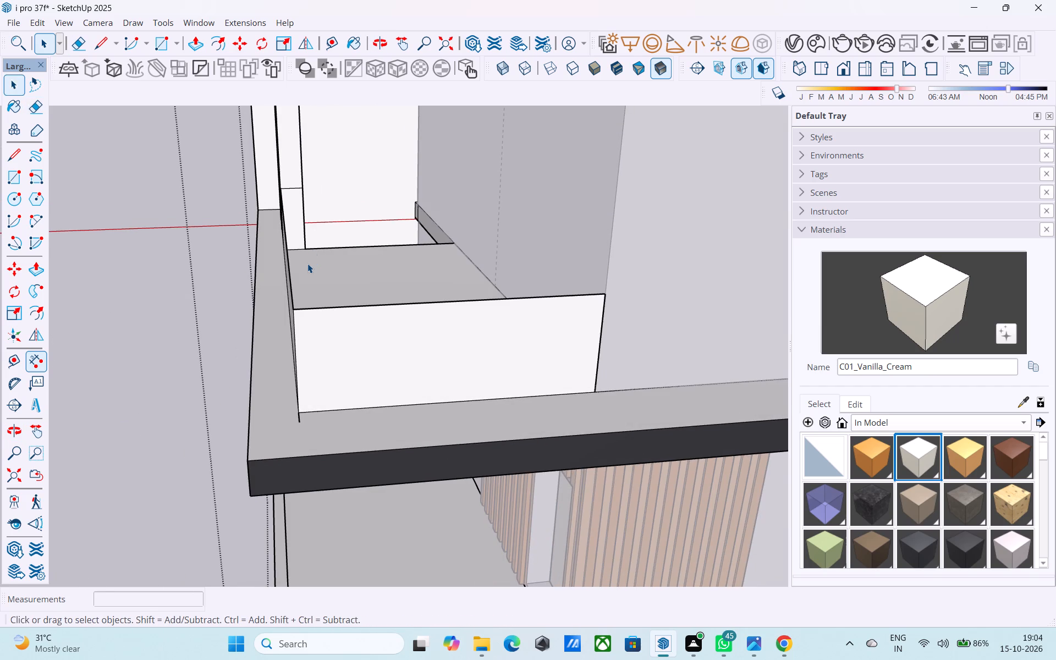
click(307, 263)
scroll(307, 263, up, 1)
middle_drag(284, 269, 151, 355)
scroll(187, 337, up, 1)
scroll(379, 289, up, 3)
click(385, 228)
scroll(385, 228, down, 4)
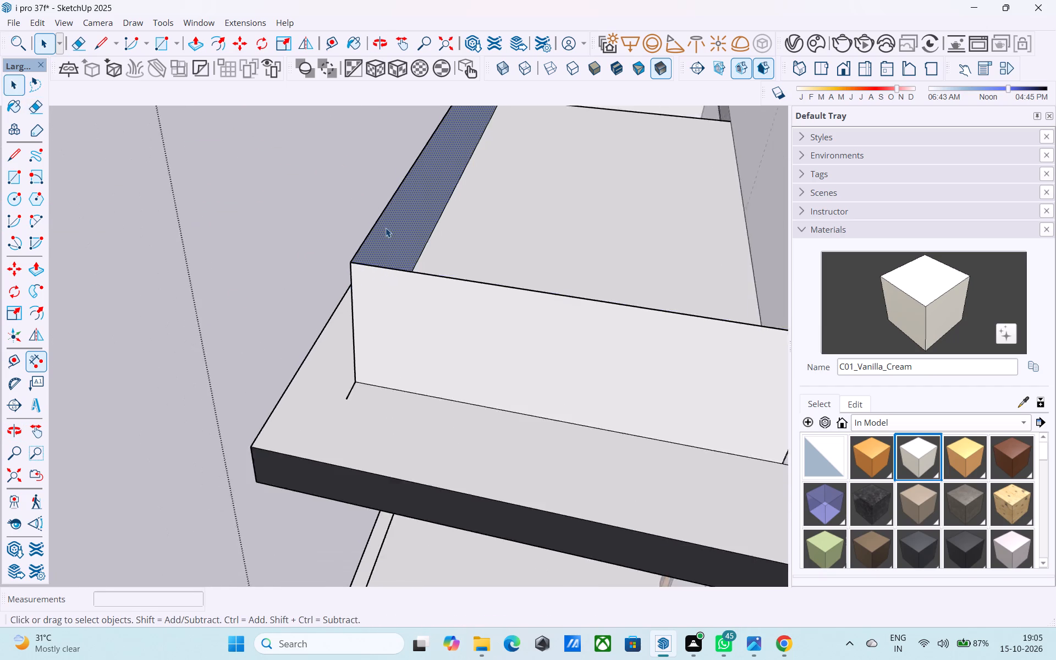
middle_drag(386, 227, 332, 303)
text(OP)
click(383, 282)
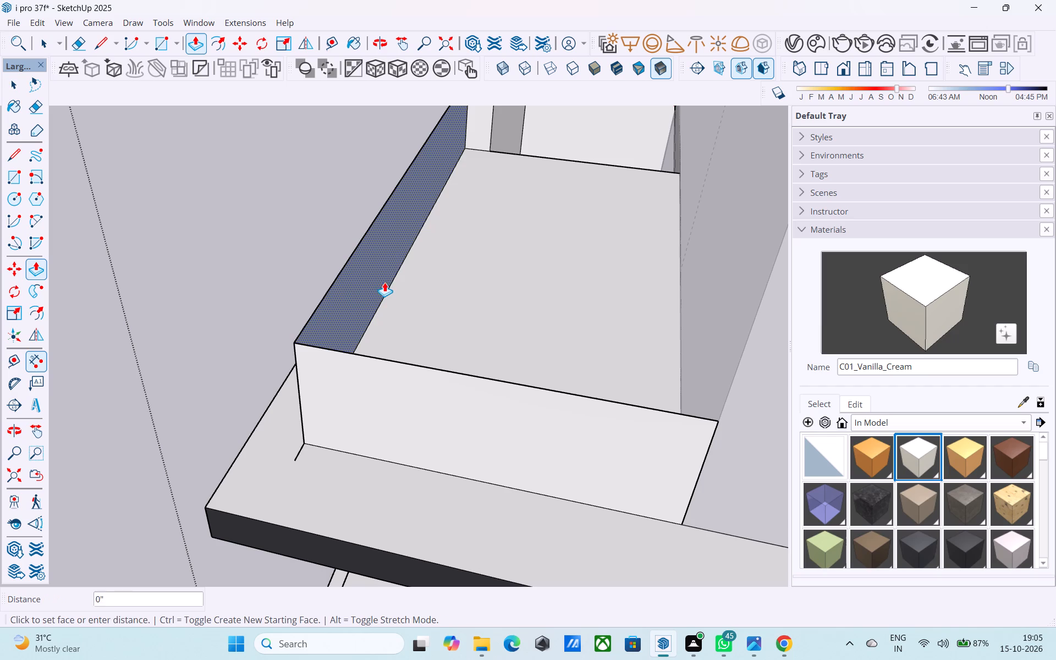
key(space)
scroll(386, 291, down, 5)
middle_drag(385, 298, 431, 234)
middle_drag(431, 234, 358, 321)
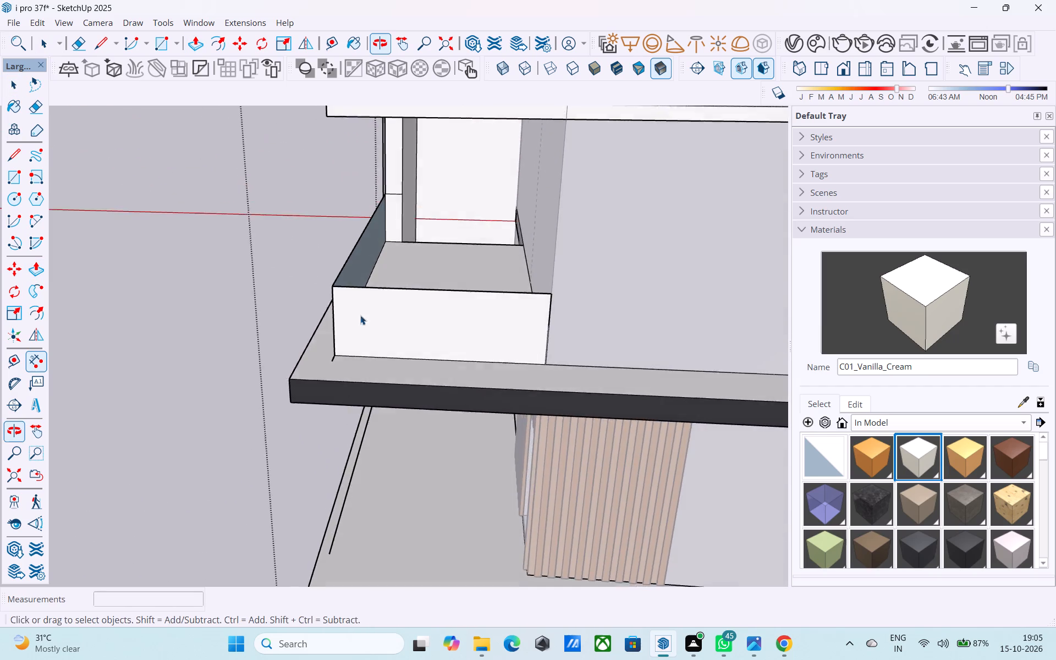
Draw a 3' vertical line down the pillar's side face, from the midpoint of the copied edge to the slab.
scroll(378, 197, up, 8)
key(l)
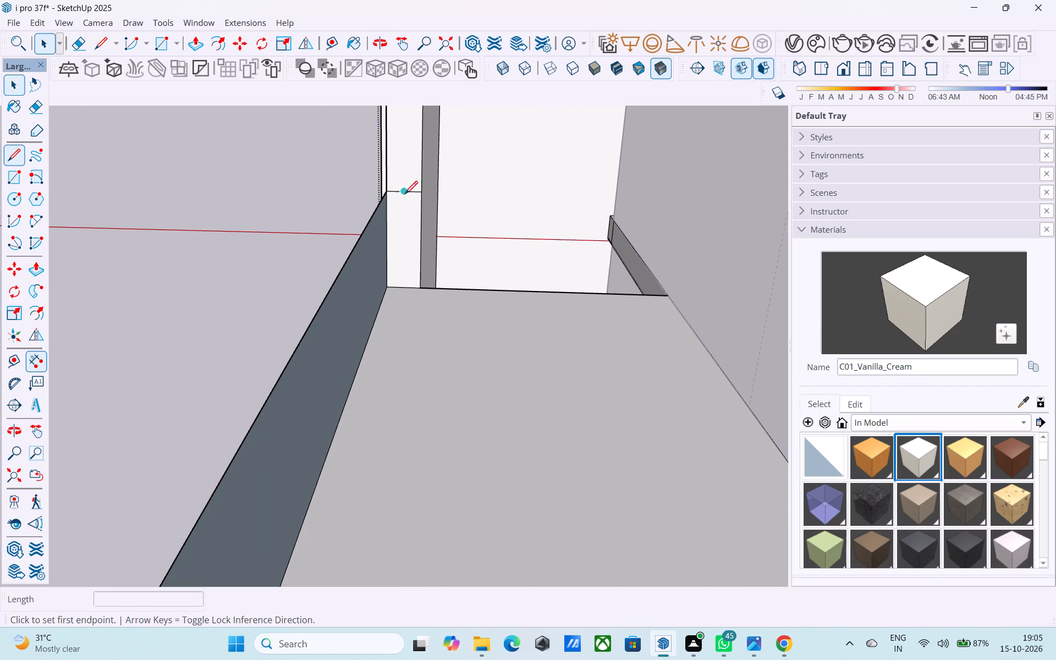
click(406, 194)
click(402, 283)
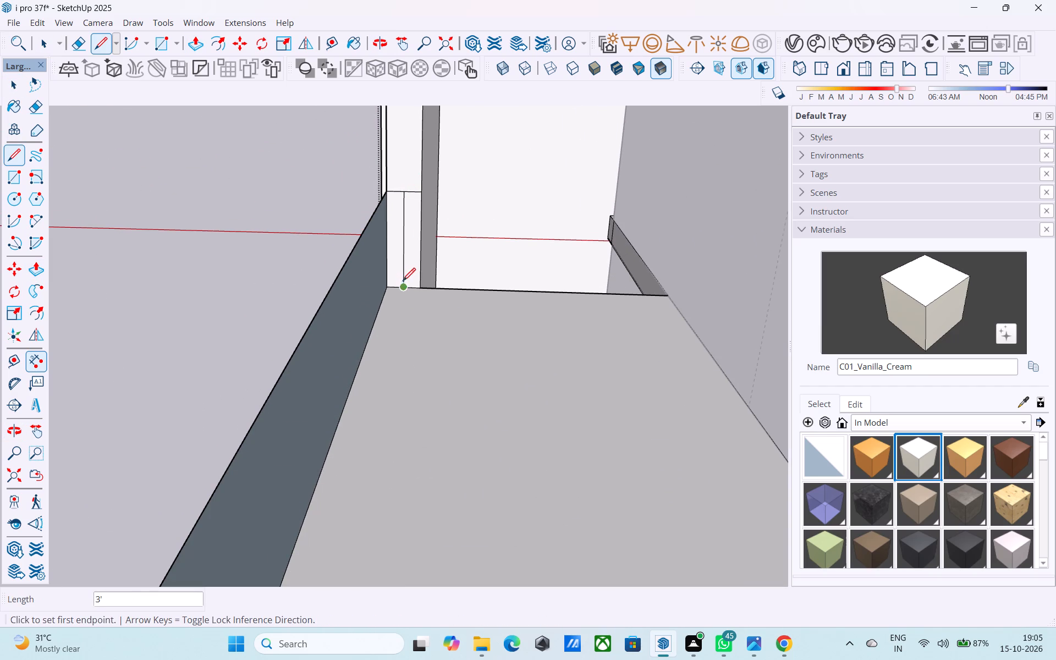
Draw a 3' by 18' upright rectangle from the pillar's vertical line to the far end as the long parapet's second face.
key(r)
click(403, 194)
scroll(403, 193, down, 6)
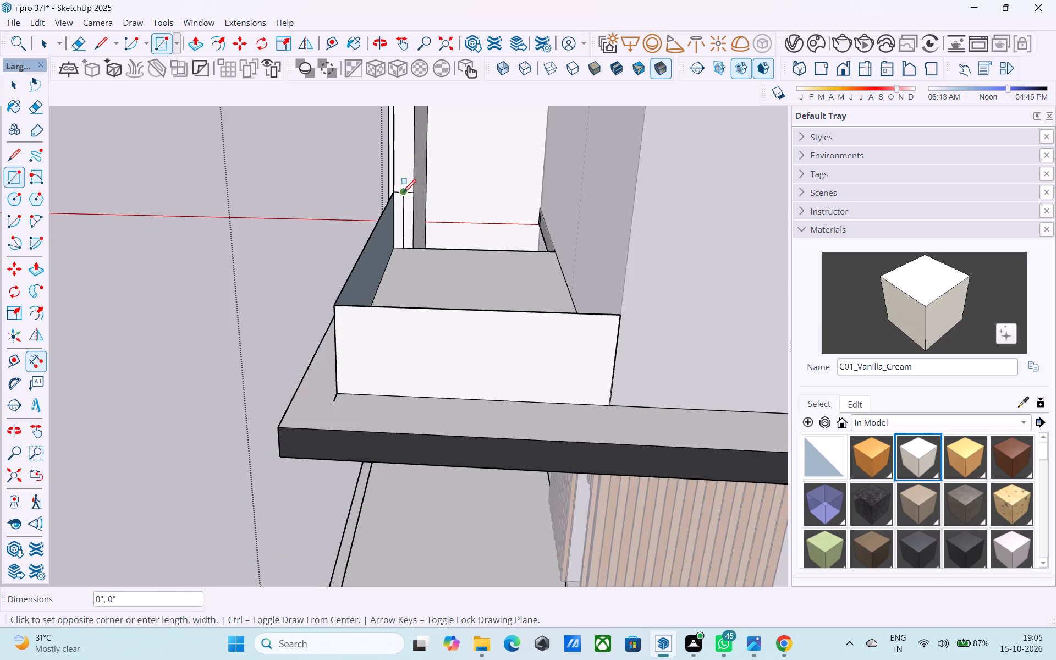
scroll(403, 194, down, 4)
middle_drag(407, 237, 321, 322)
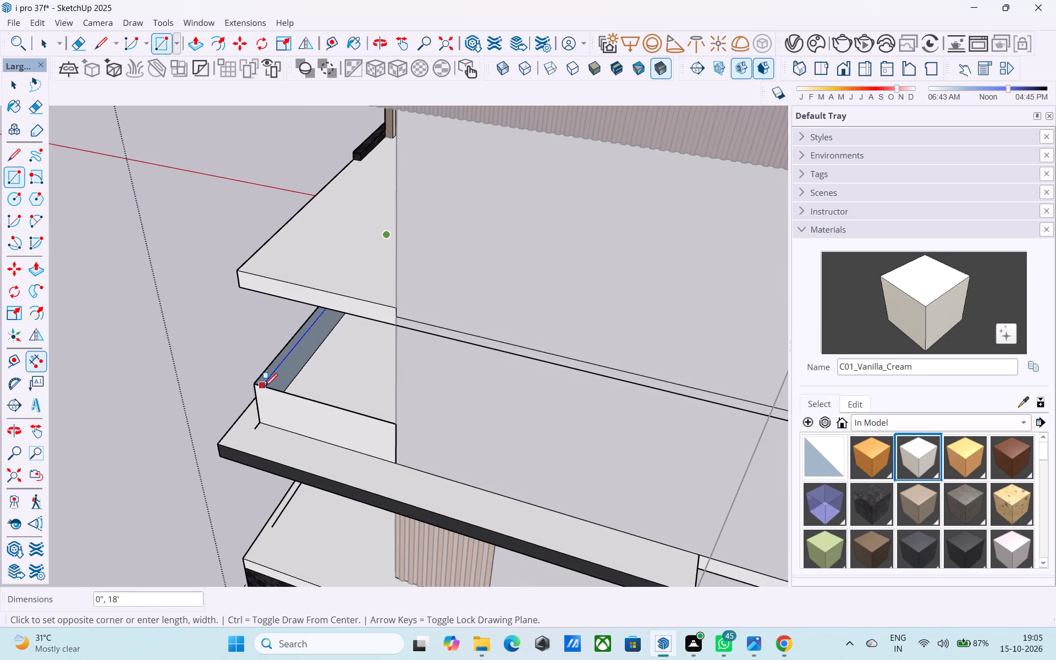
click(265, 388)
middle_drag(267, 386, 344, 316)
scroll(347, 295, up, 5)
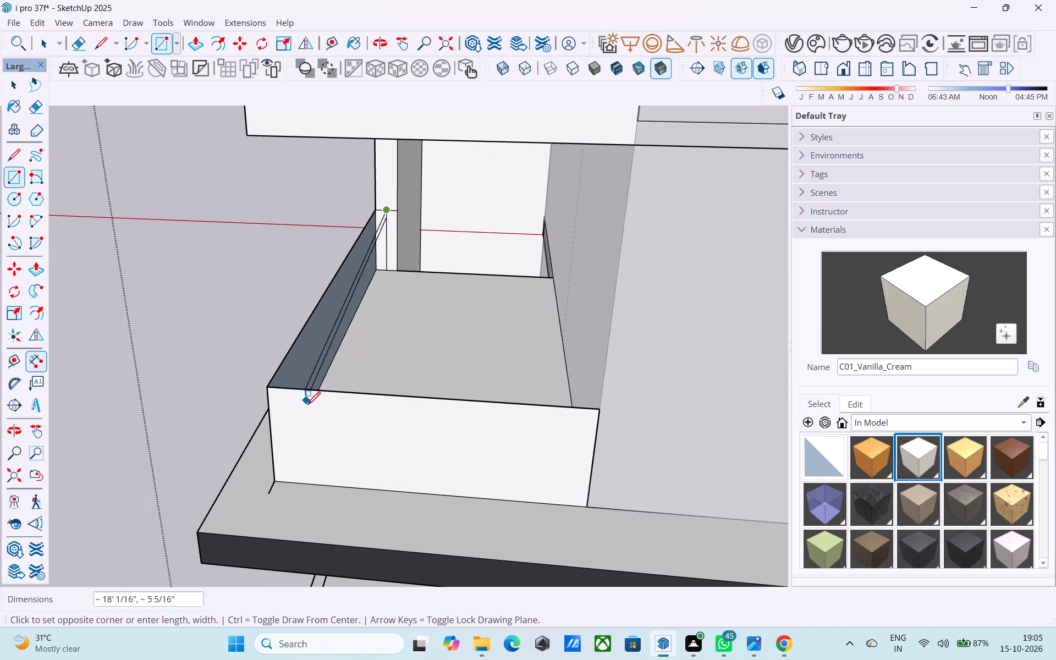
click(299, 480)
scroll(299, 480, down, 5)
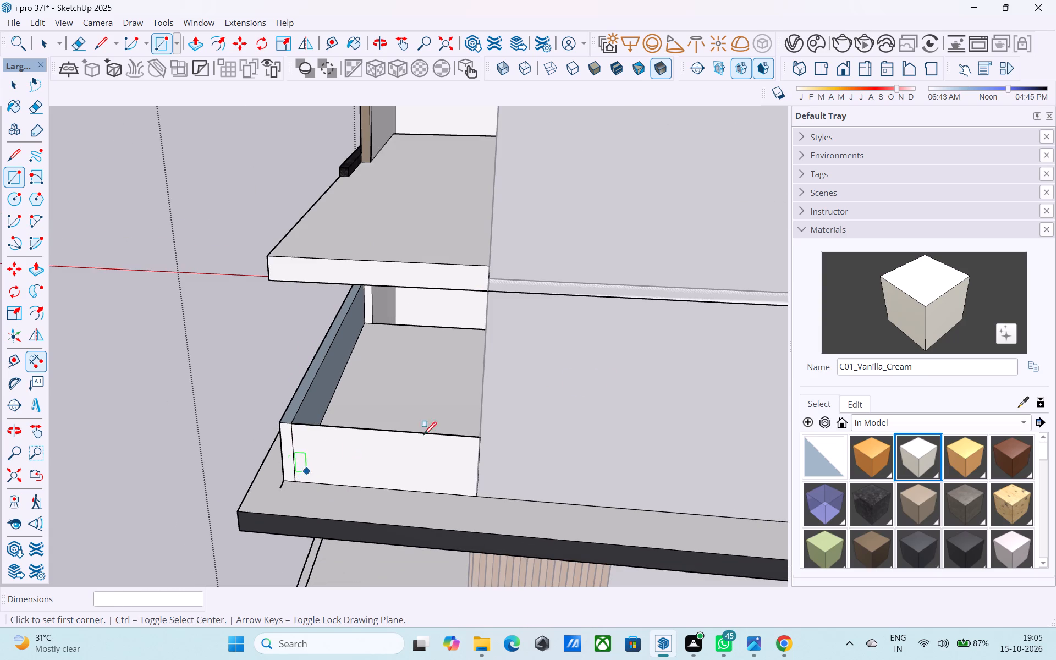
Reverse the blue inner face and the top face of the long parapet.
key(space)
click(318, 395)
right_click(320, 395)
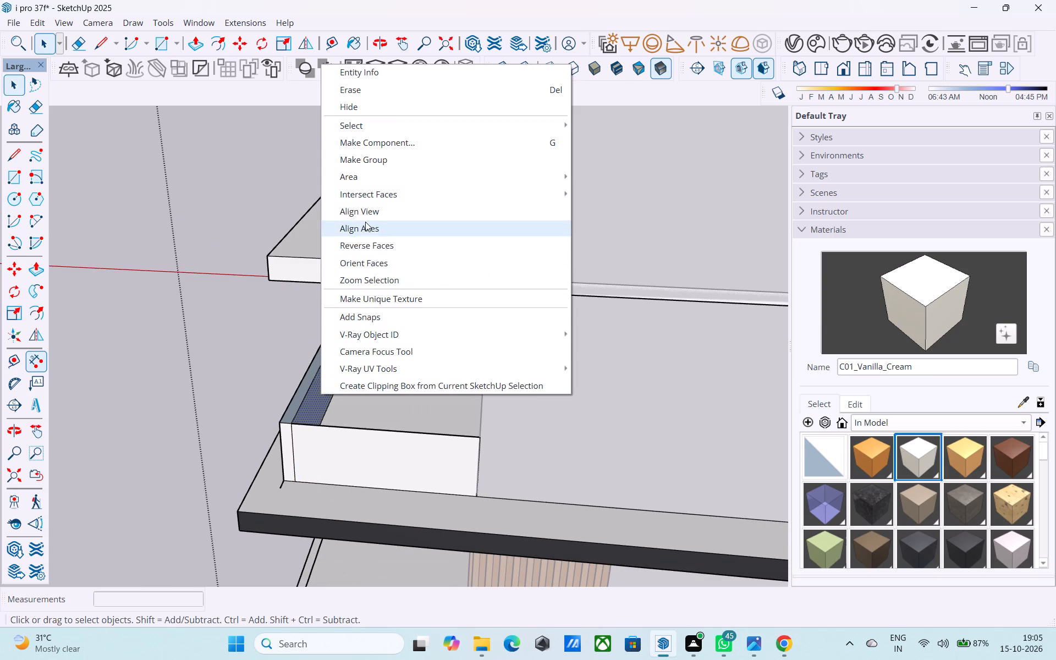
click(370, 245)
scroll(317, 406, up, 4)
click(293, 384)
right_click(294, 384)
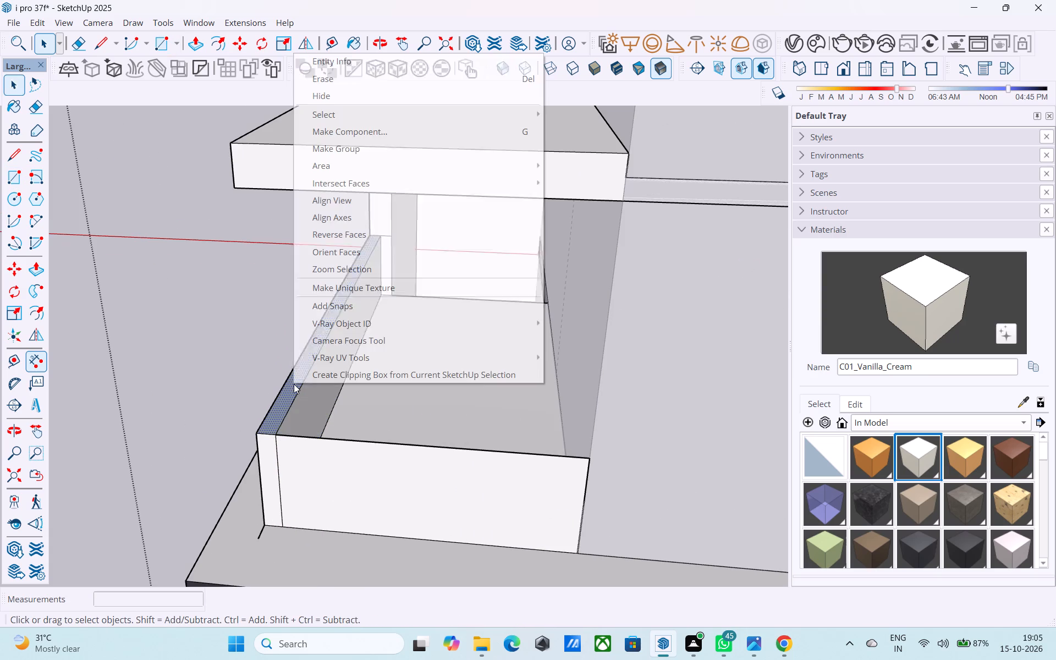
click(321, 235)
Copy the base edge of the short parapet's inner side 4" inward across the balcony slab.
middle_drag(287, 456, 525, 380)
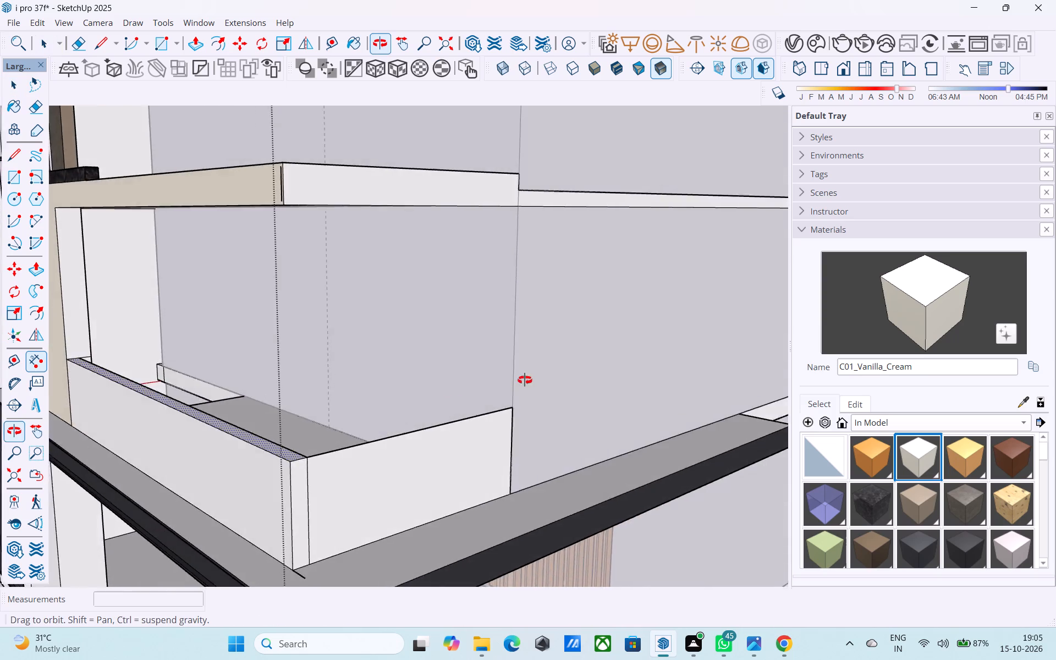
middle_drag(525, 380, 896, 471)
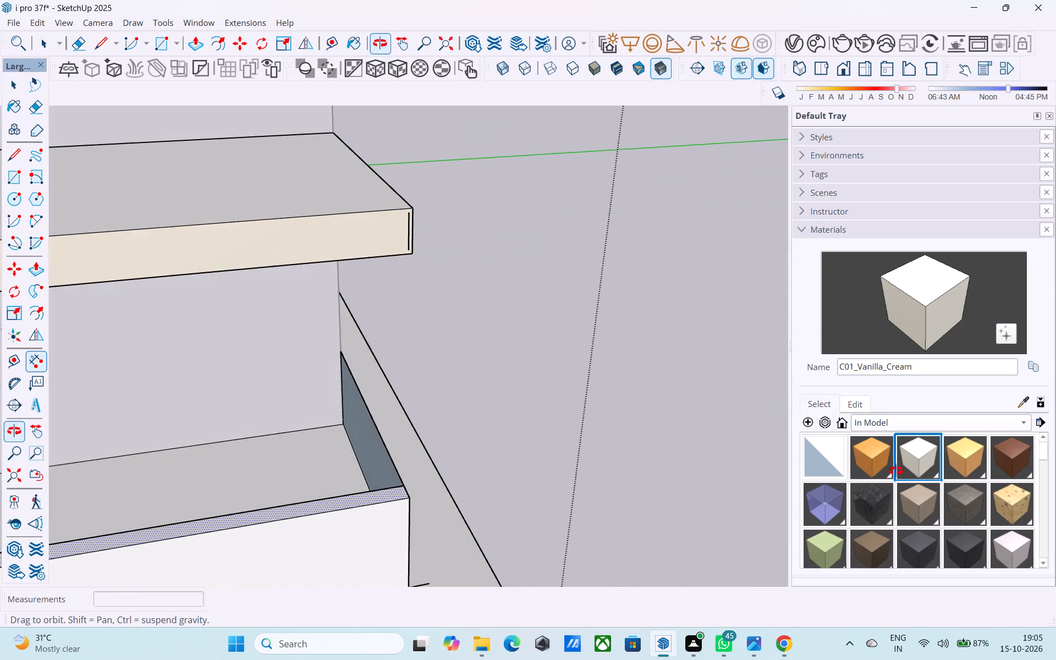
middle_drag(896, 471, 893, 471)
scroll(338, 403, up, 3)
click(342, 386)
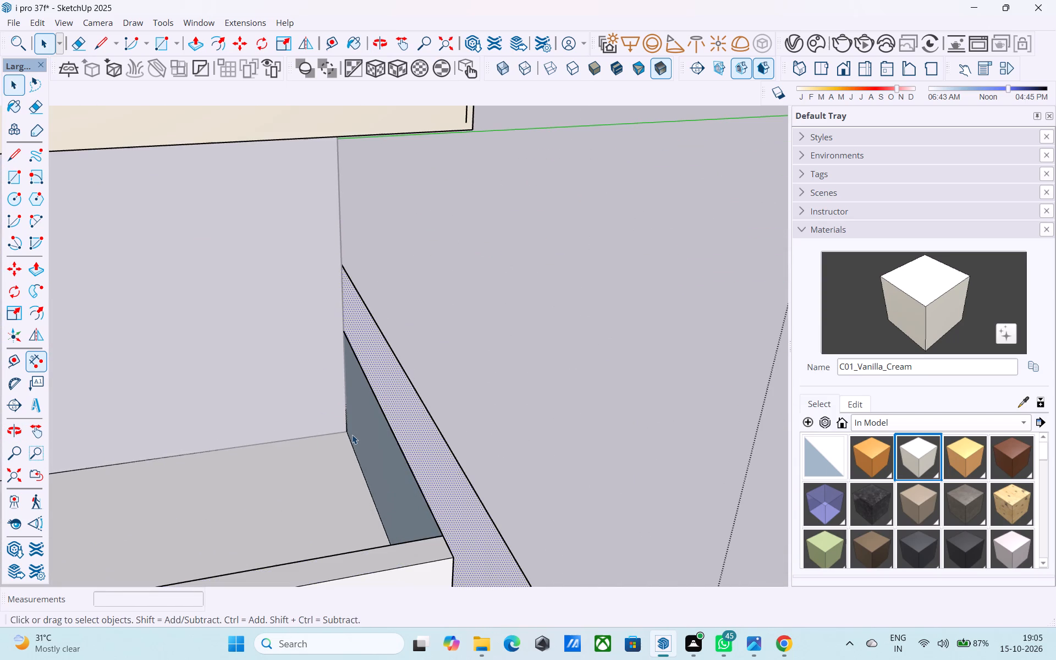
click(350, 438)
key(m)
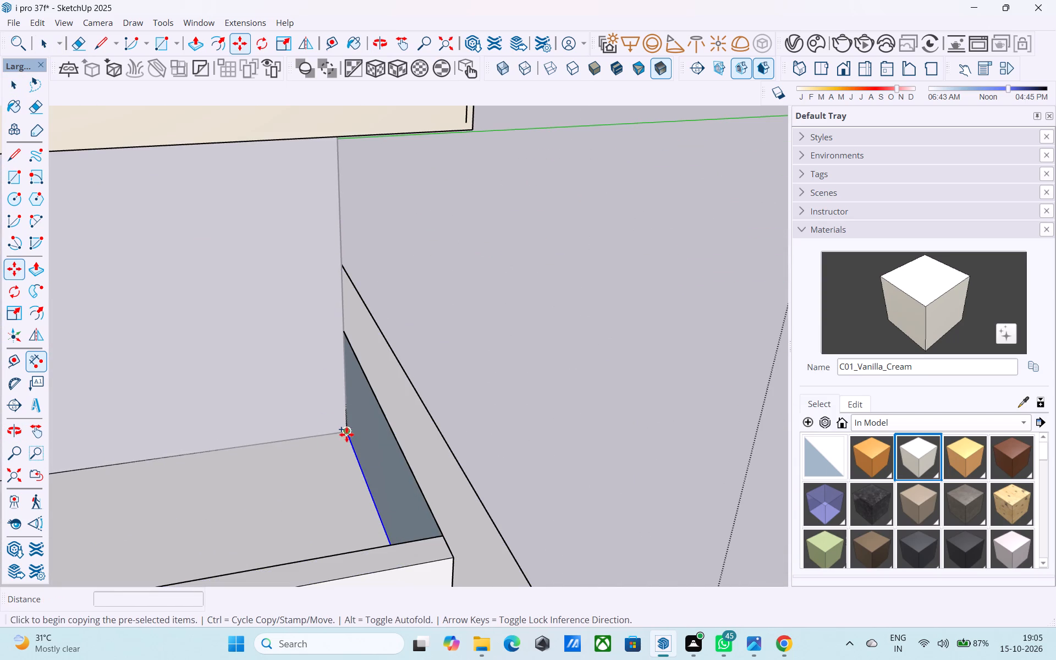
click(346, 429)
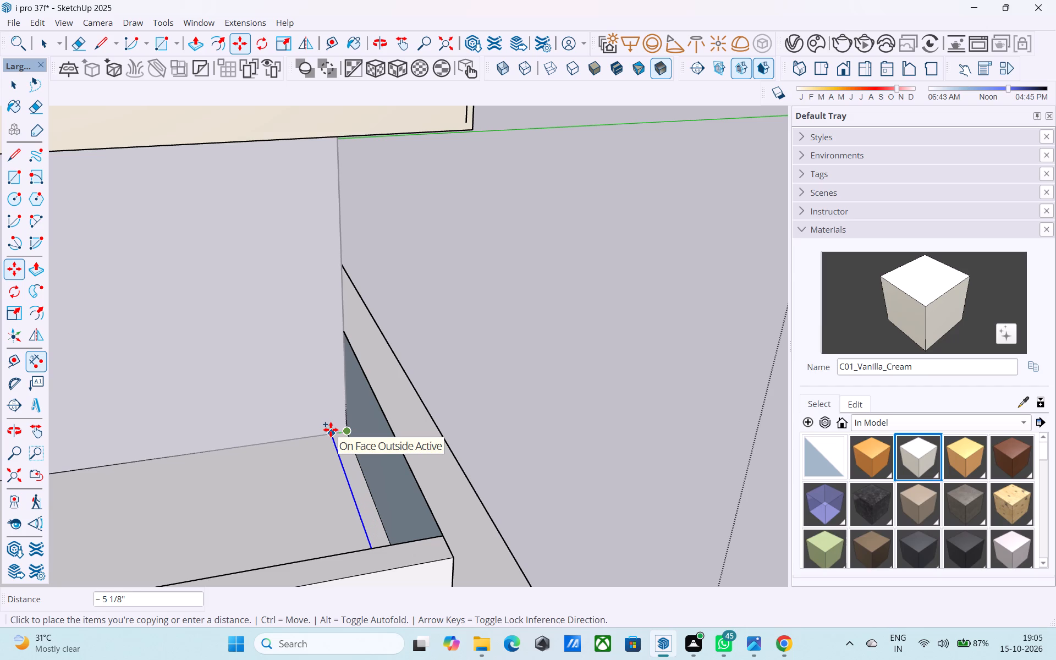
text(4")
key(Return)
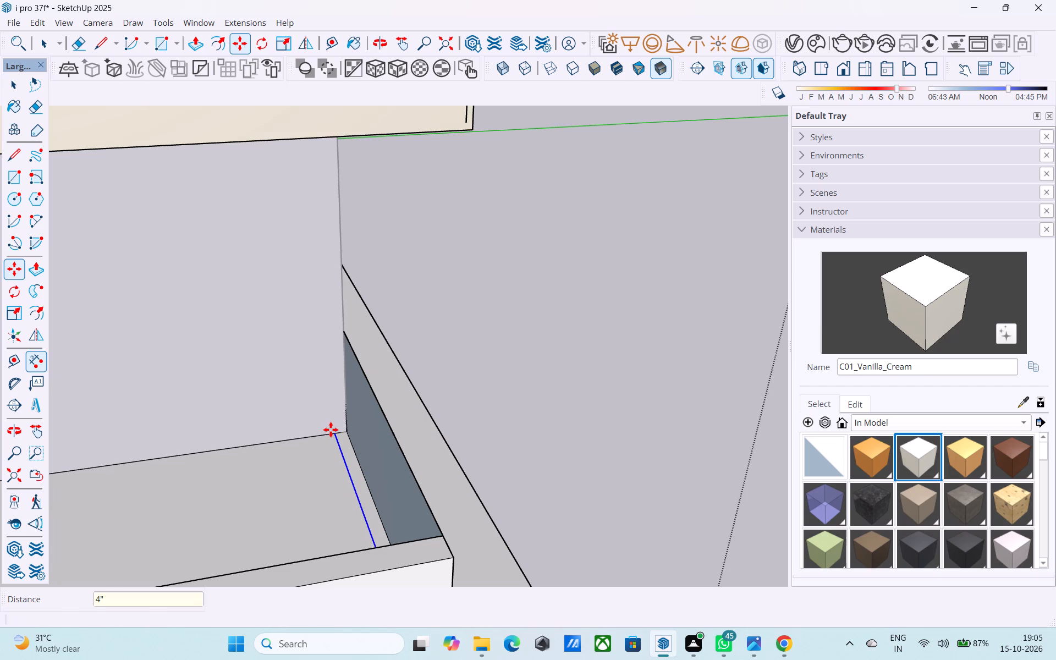
key(space)
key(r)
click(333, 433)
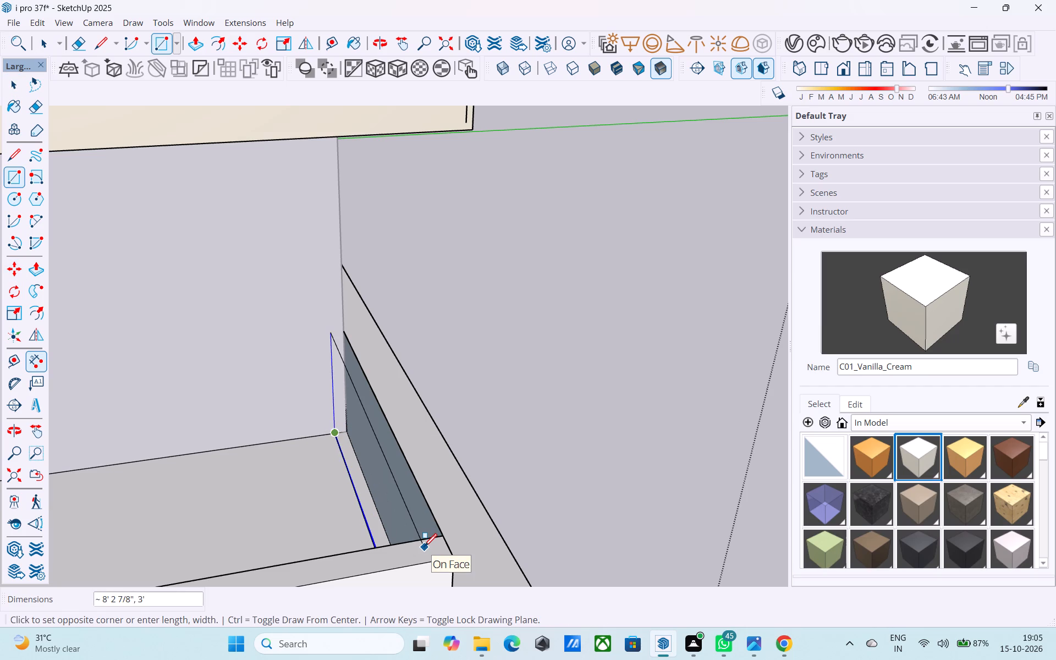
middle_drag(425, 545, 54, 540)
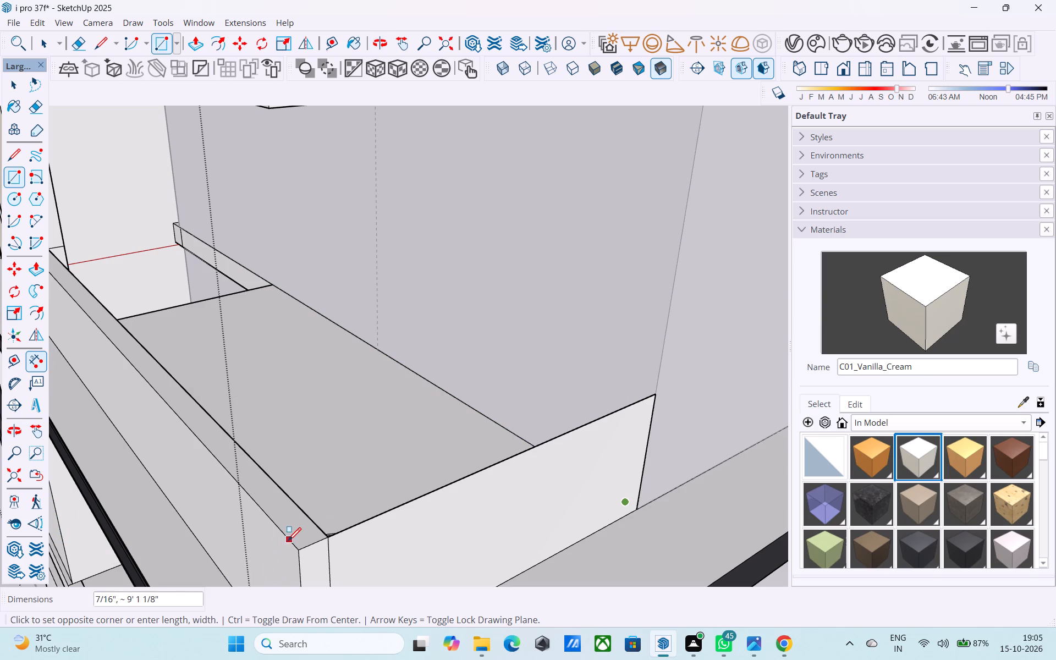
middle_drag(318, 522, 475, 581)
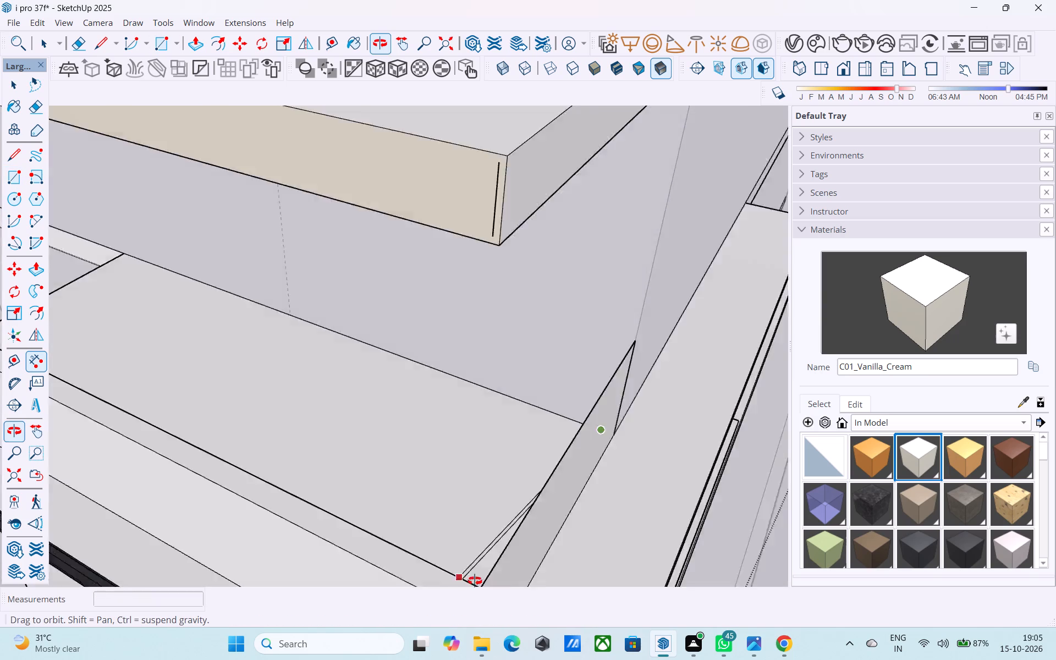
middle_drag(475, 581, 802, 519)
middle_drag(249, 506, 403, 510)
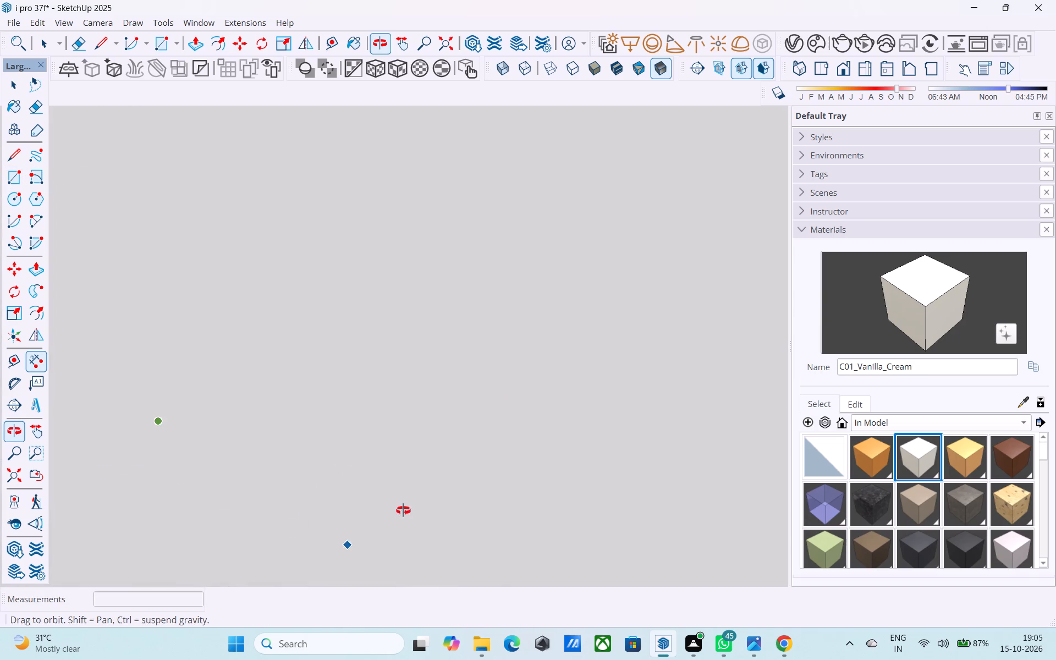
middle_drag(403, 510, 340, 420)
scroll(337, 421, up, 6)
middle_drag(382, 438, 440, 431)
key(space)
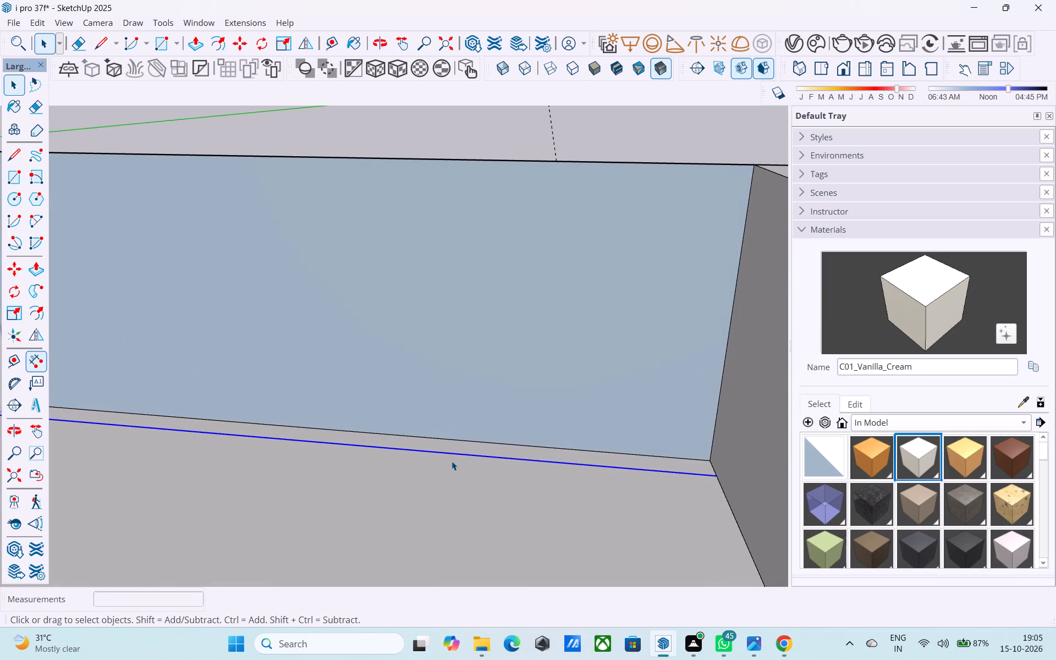
Build the short parapet's 3' high inner face on the copied edge, guided by a 3' vertical line on the long parapet.
key(l)
click(718, 479)
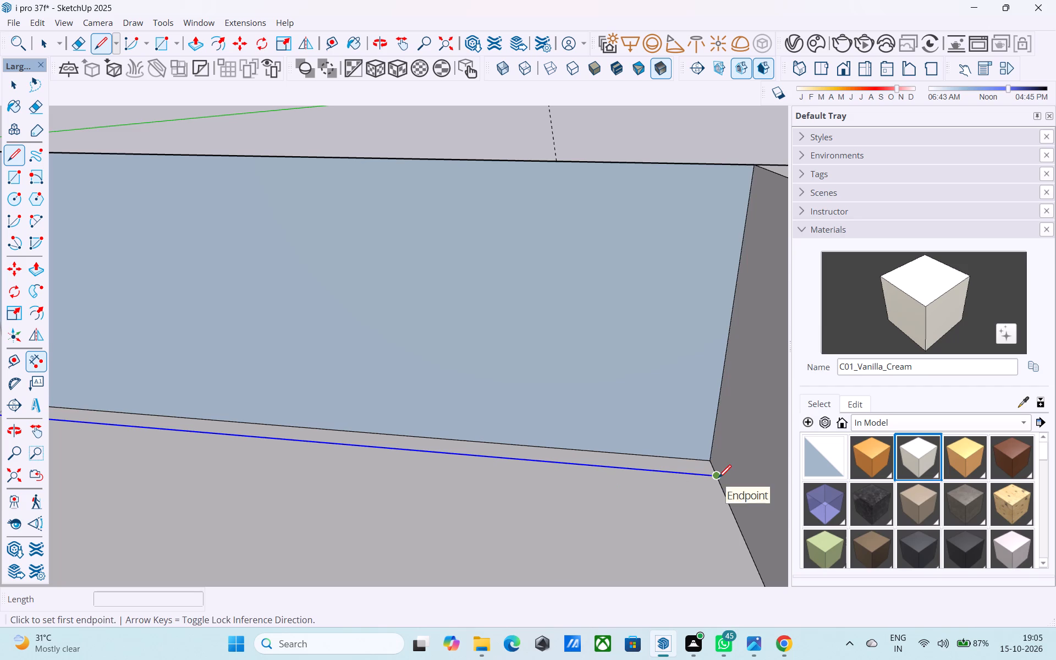
scroll(707, 459, down, 3)
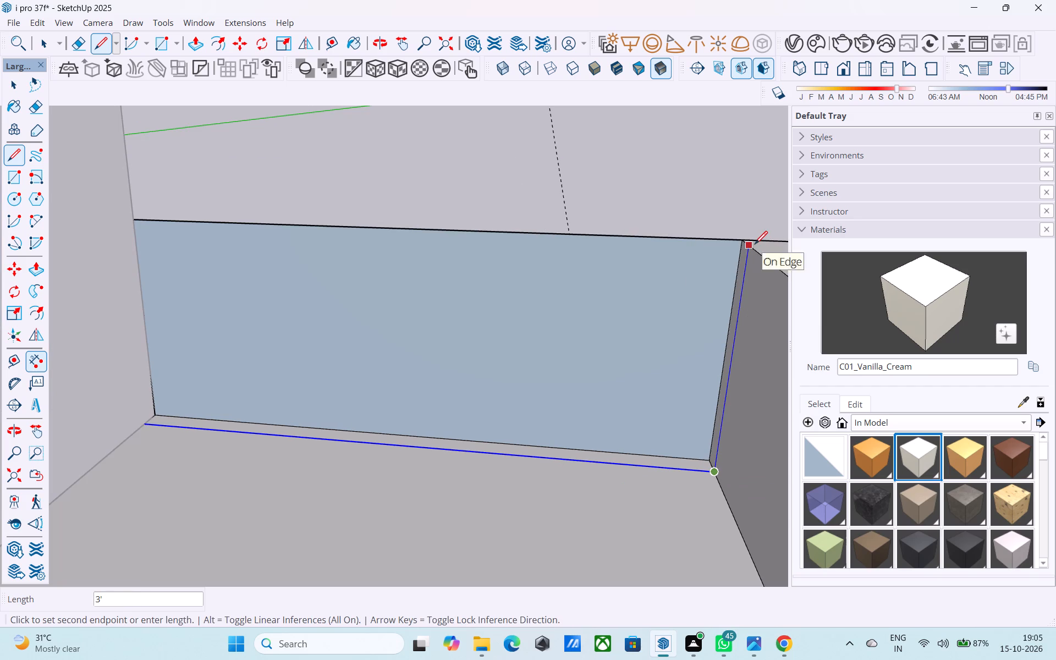
click(754, 245)
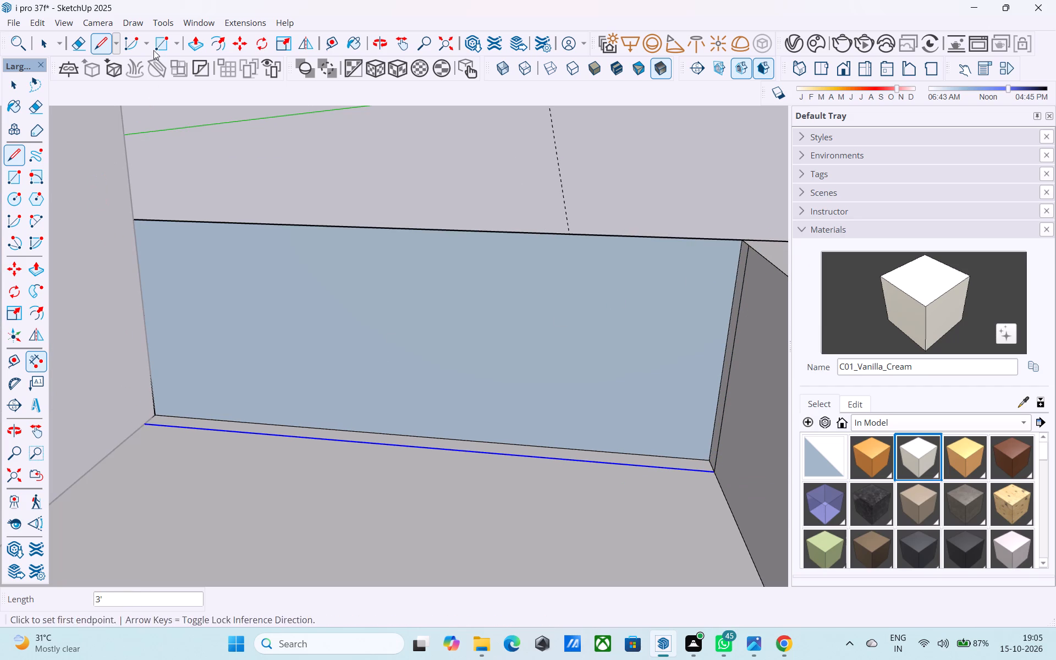
click(160, 45)
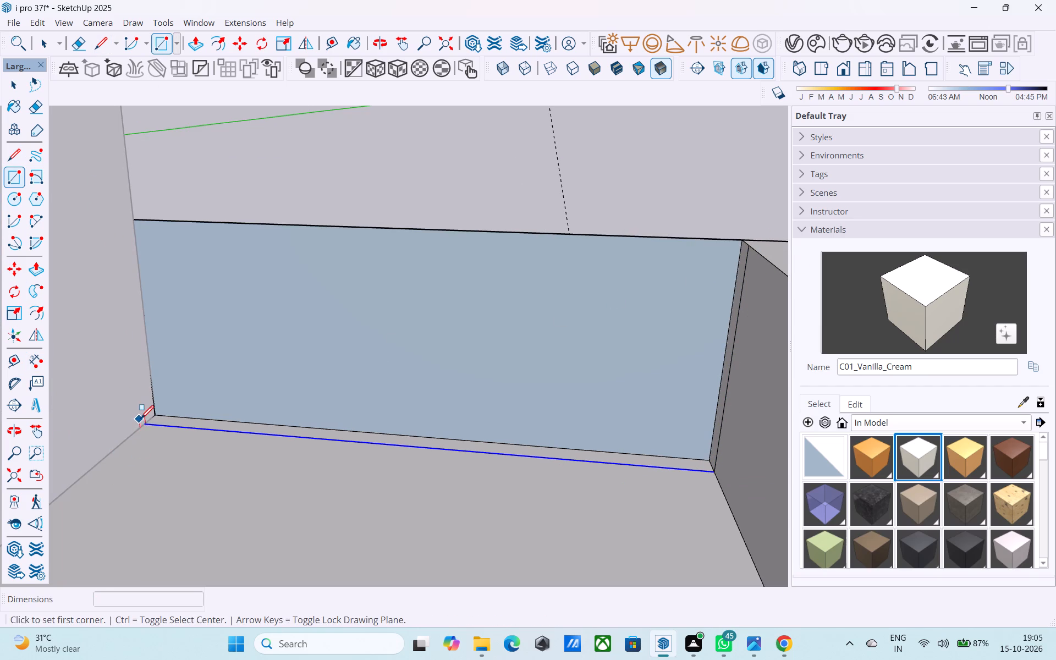
click(142, 420)
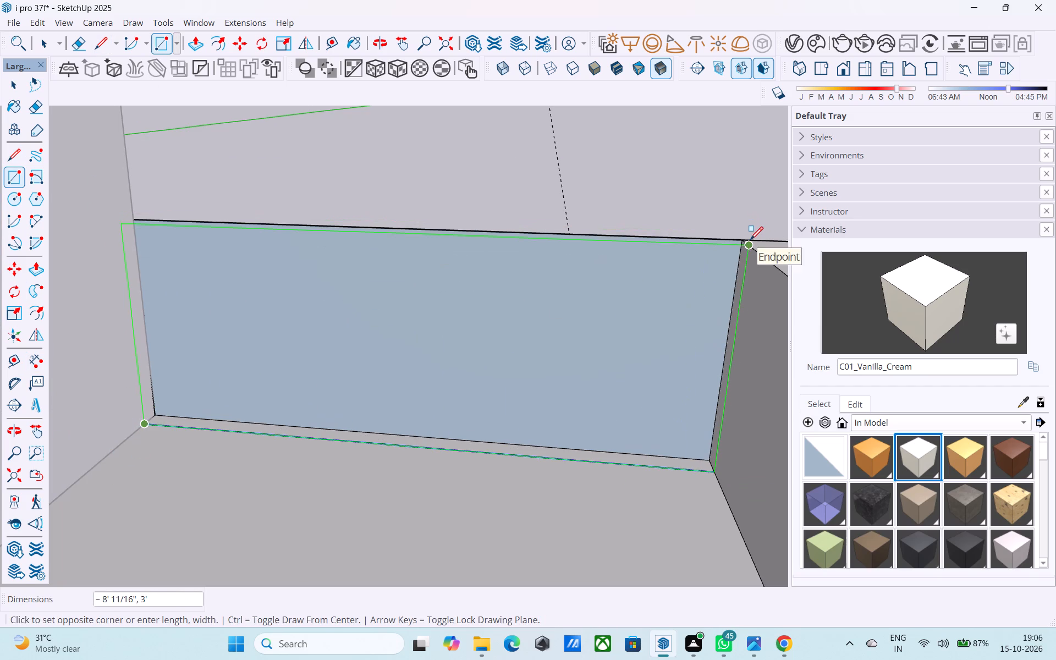
click(750, 241)
Cap the gap between the short parapet's two upright faces with a 4" wide rectangle.
middle_drag(747, 243, 439, 305)
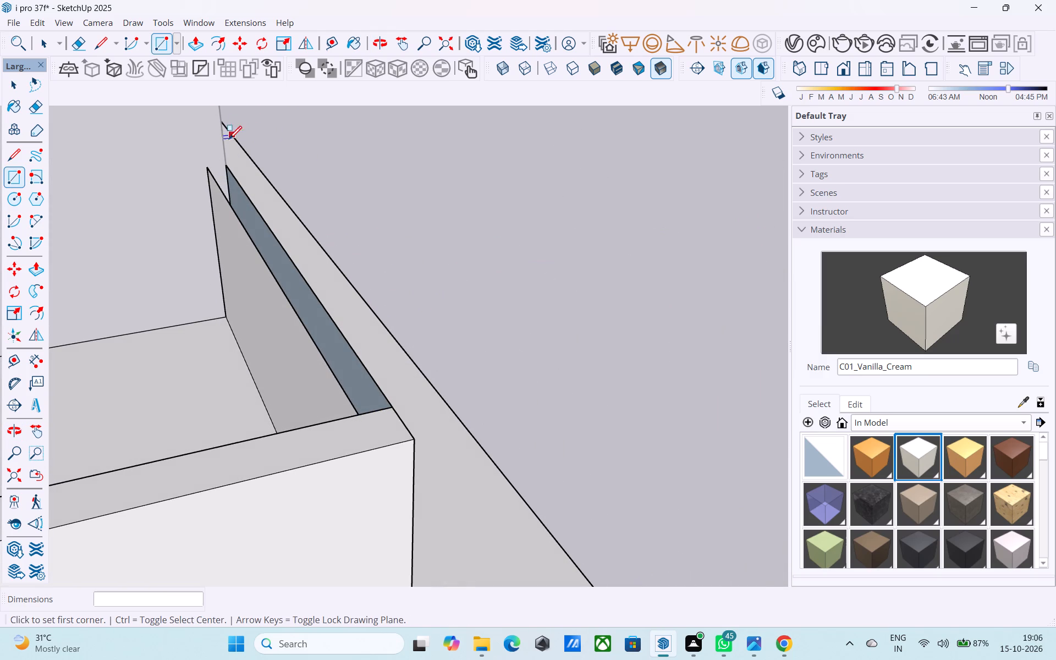
click(210, 164)
click(389, 407)
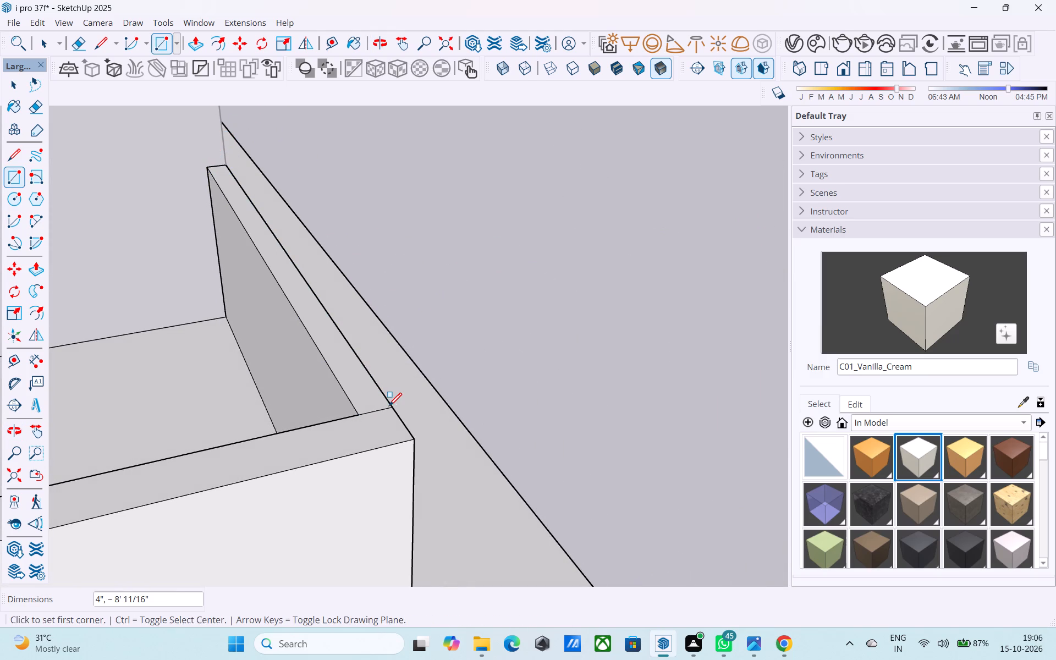
Copy the long parapet's outer top edge 2" down its outer face.
scroll(417, 383, down, 11)
middle_drag(403, 426, 252, 384)
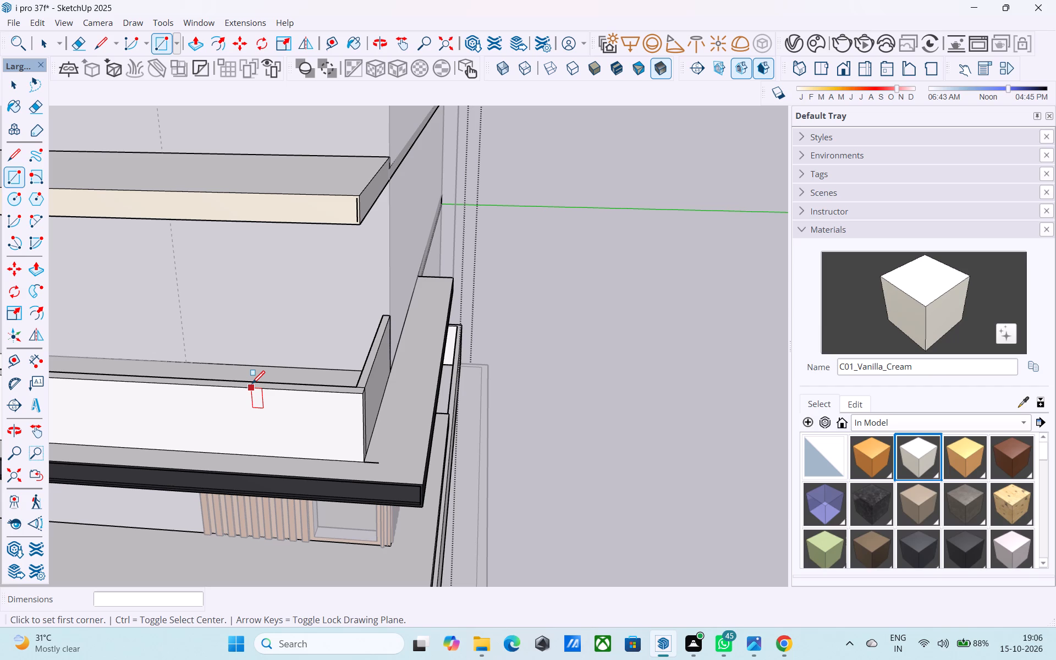
scroll(198, 381, down, 8)
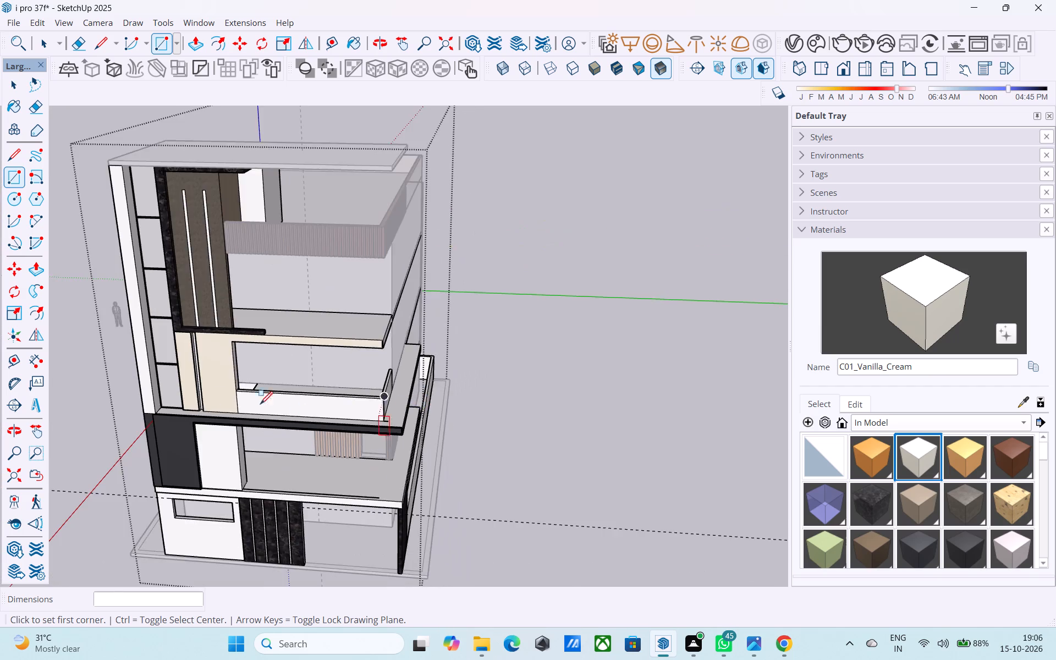
scroll(218, 404, up, 6)
key(space)
scroll(319, 403, up, 7)
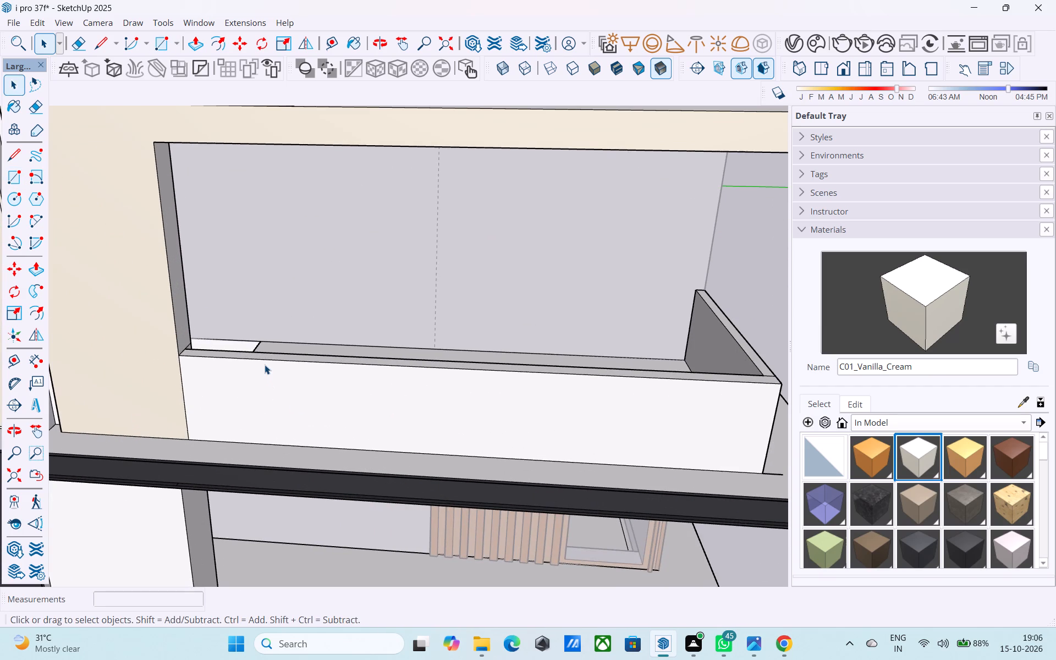
click(262, 360)
key(m)
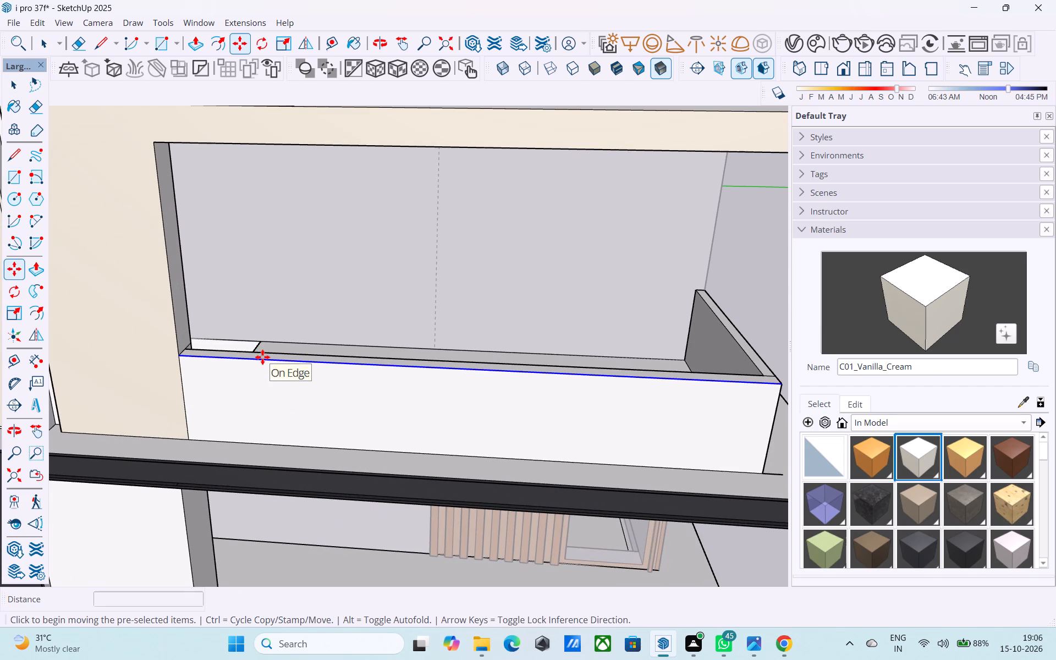
click(180, 358)
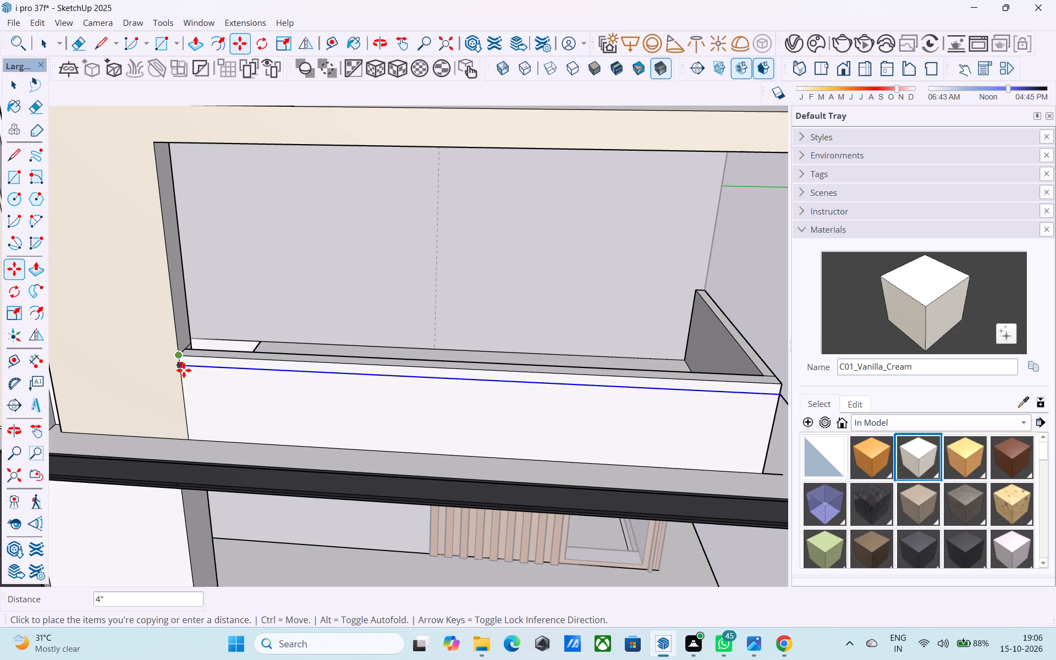
text(2')
key(Return)
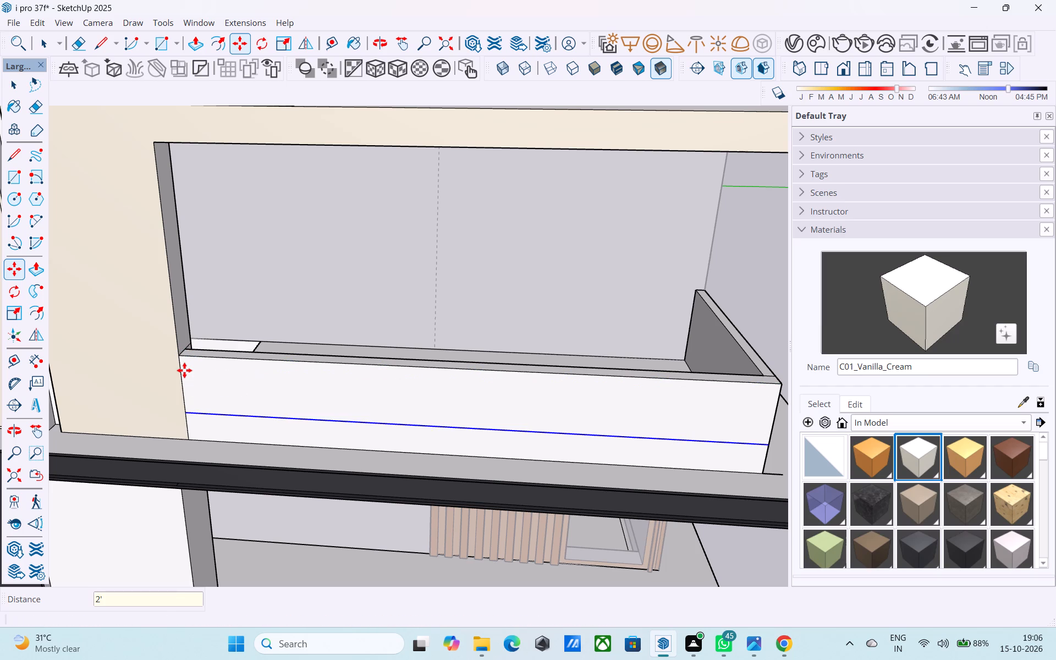
text(2")
key(Return)
key(space)
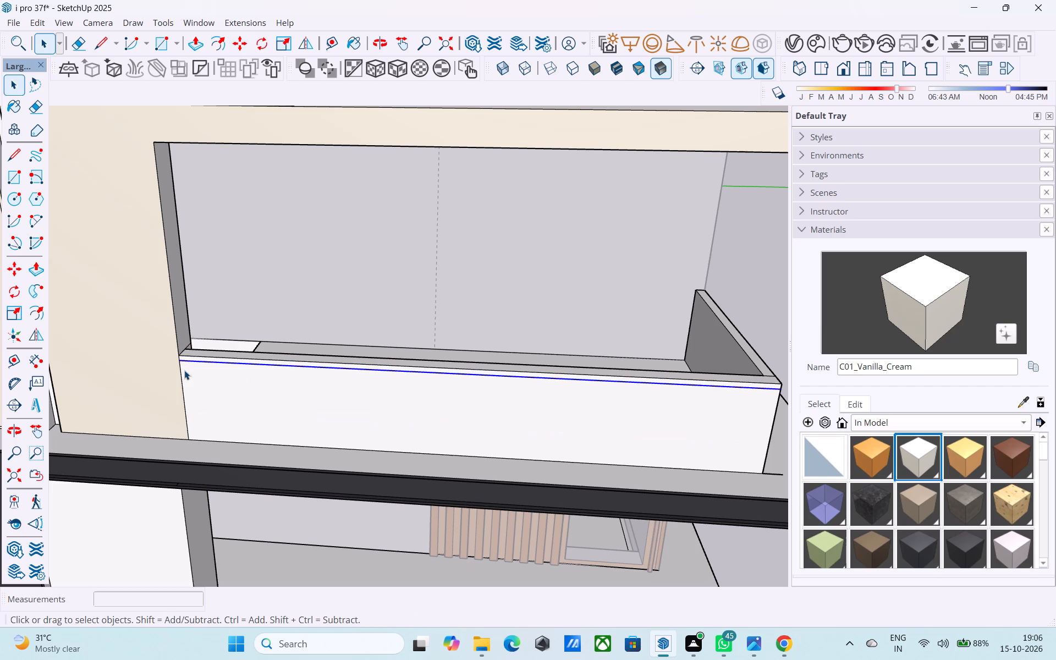
Continue the copied edge around the corner with an 8' 7" line along the short parapet's outer face.
scroll(184, 370, down, 7)
middle_drag(186, 372, 16, 319)
scroll(359, 389, up, 5)
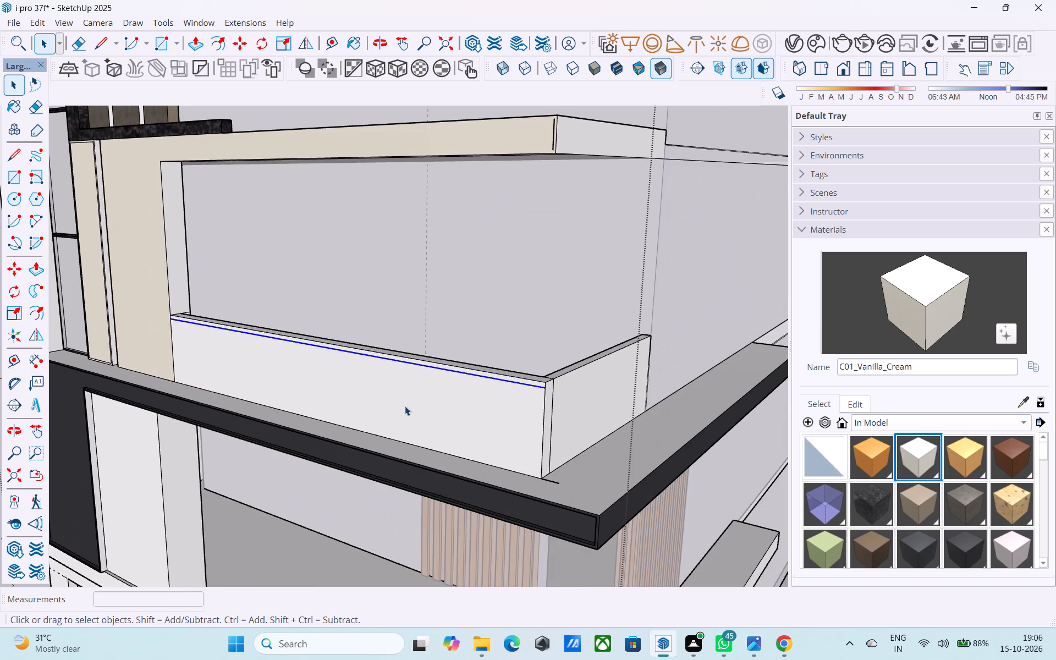
key(l)
shift+middle_drag(503, 414, 411, 407)
scroll(469, 388, up, 6)
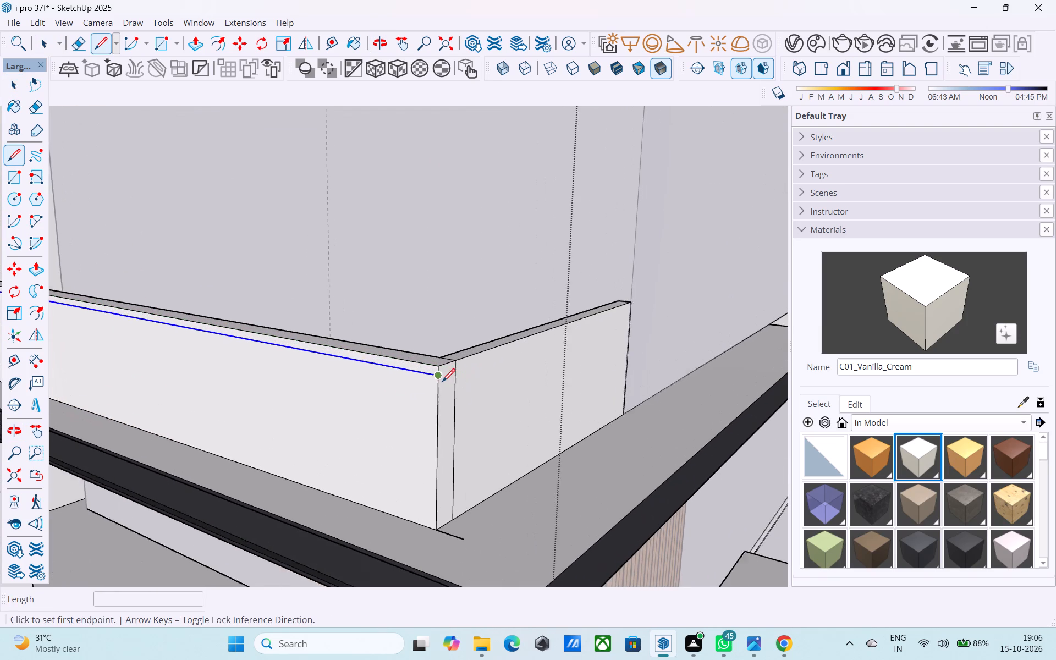
click(439, 380)
click(643, 305)
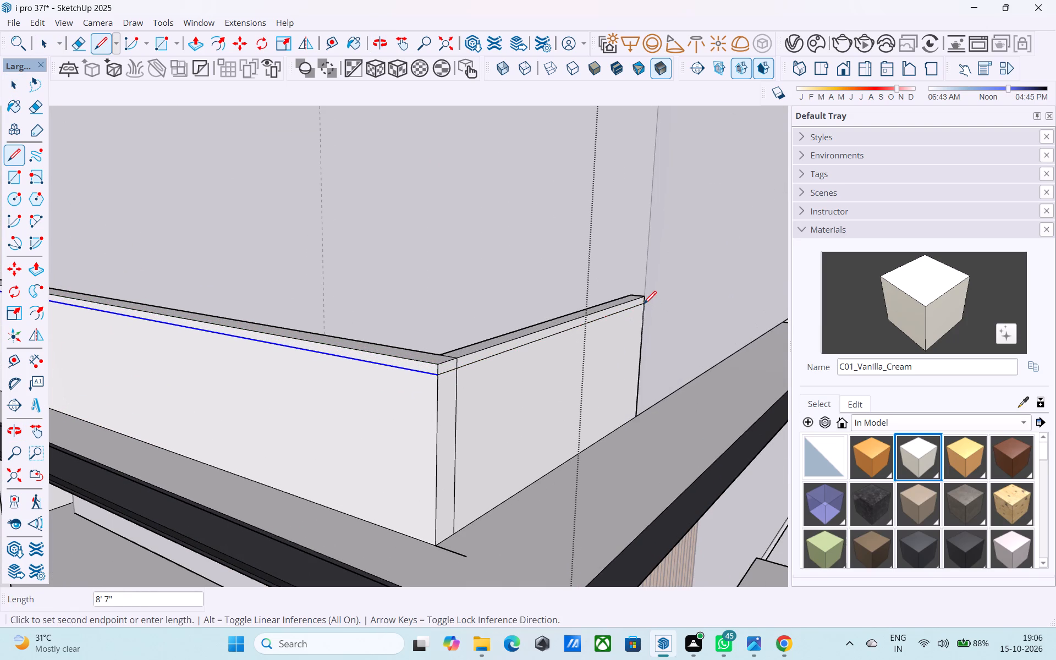
Erase the short vertical seam crossing the top band beside the parapet's outer corner.
key(e)
scroll(547, 347, up, 11)
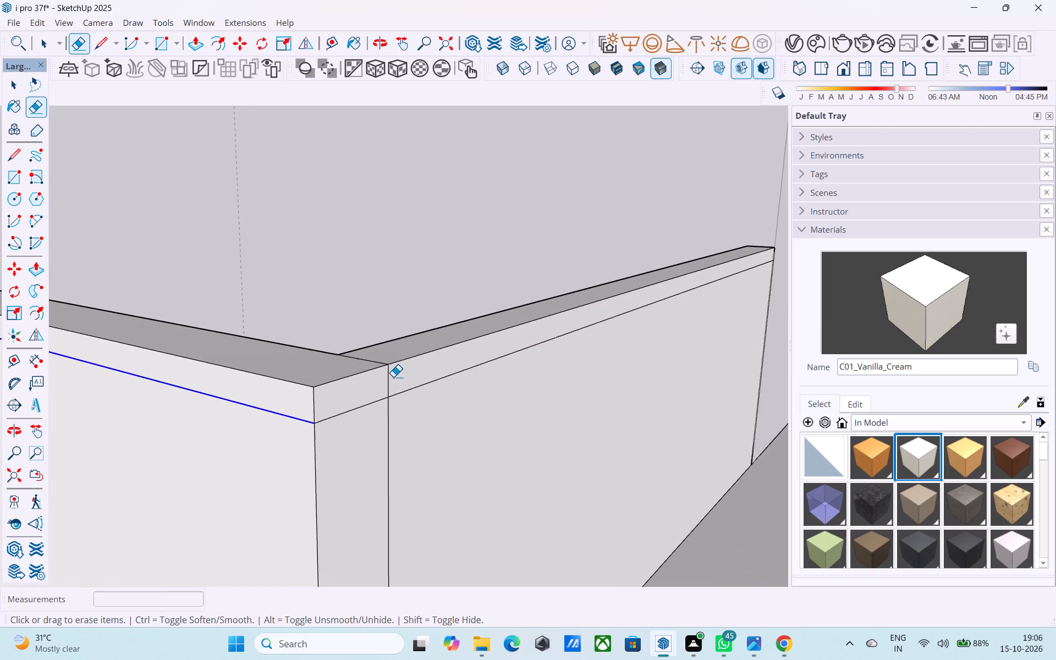
drag(393, 377, 380, 378)
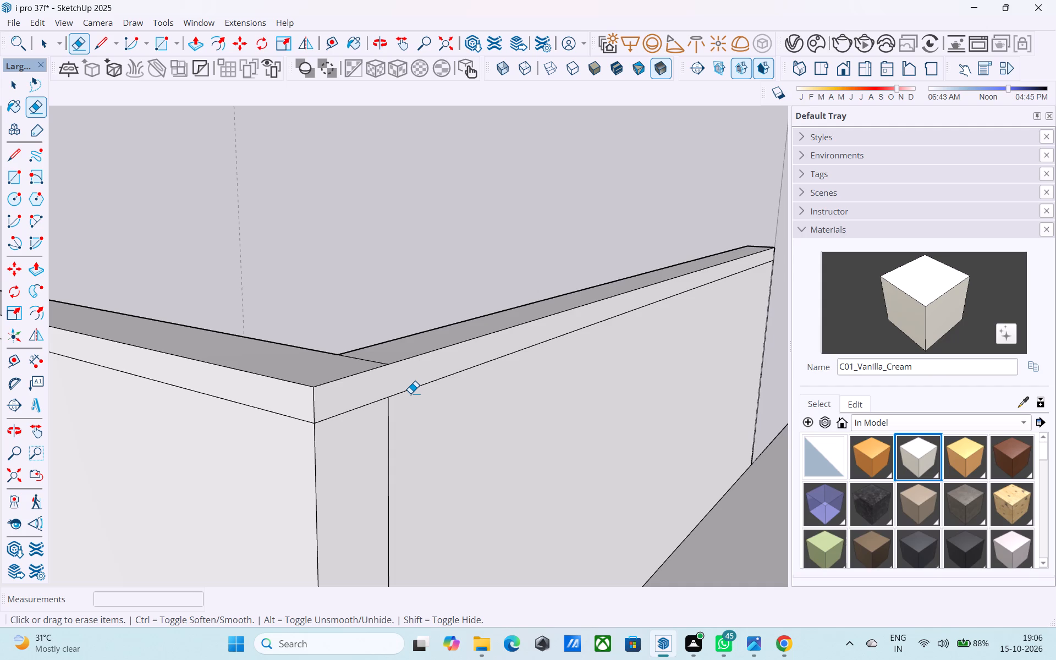
scroll(410, 393, down, 2)
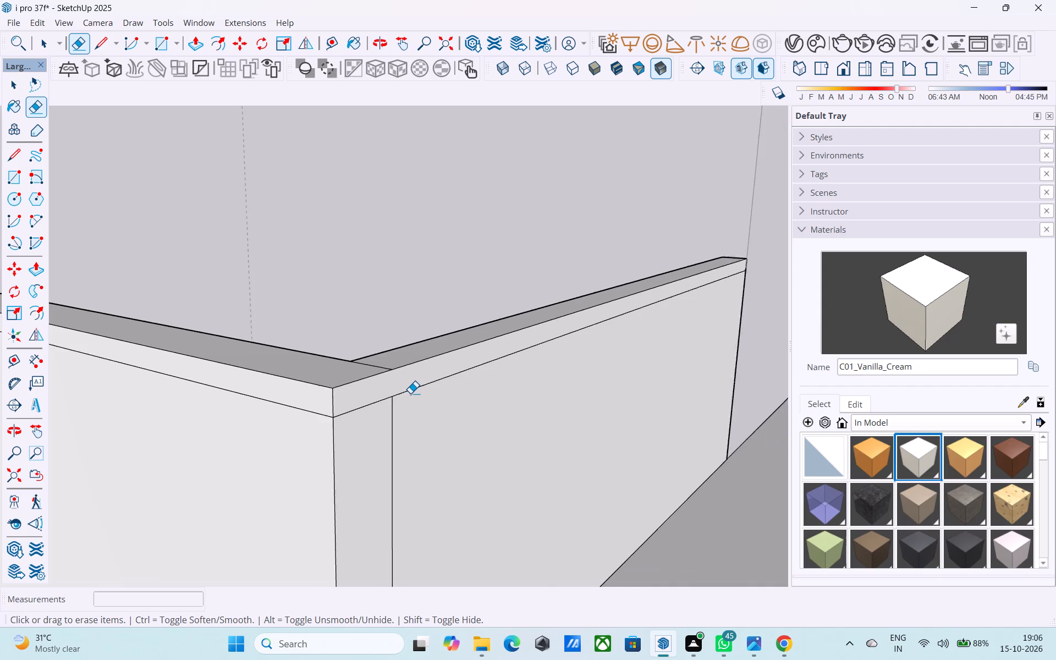
scroll(410, 393, down, 12)
scroll(455, 411, up, 1)
scroll(455, 411, down, 20)
scroll(455, 411, down, 1)
key(space)
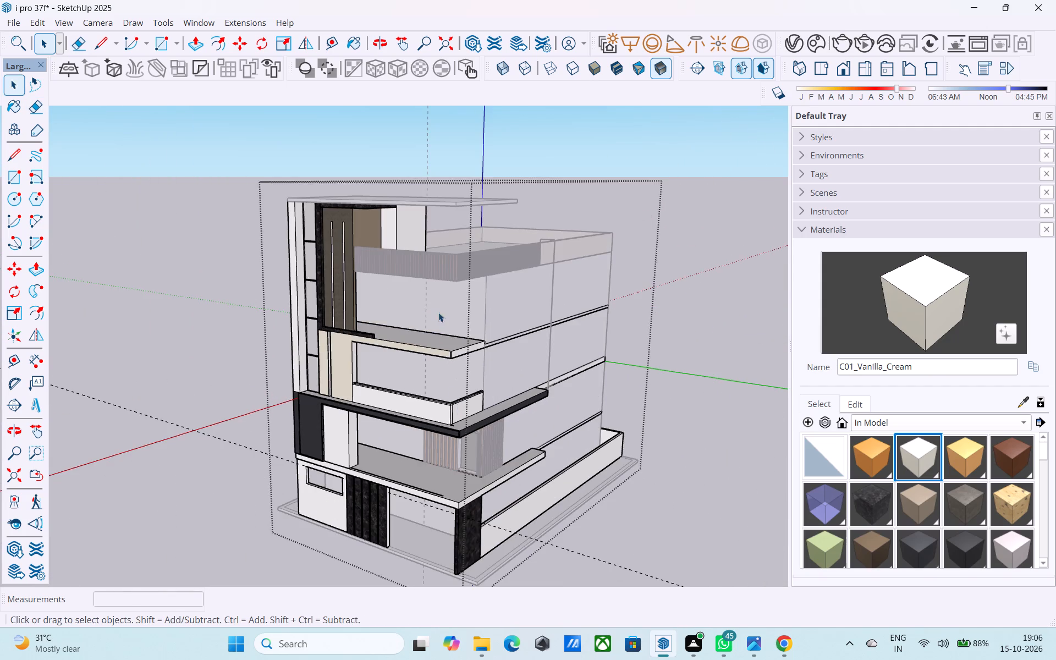
Examine the whole house facade, roof canopy and balconies from several angles.
scroll(438, 312, down, 1)
middle_drag(438, 312, 446, 331)
scroll(420, 255, up, 11)
middle_drag(428, 266, 474, 203)
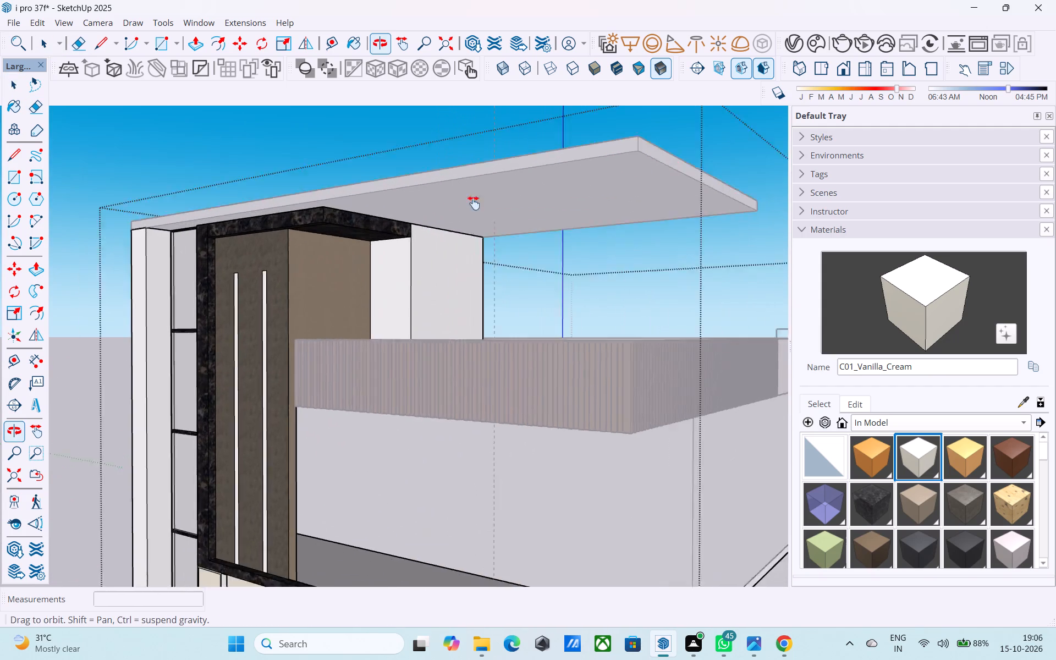
middle_drag(474, 203, 362, 179)
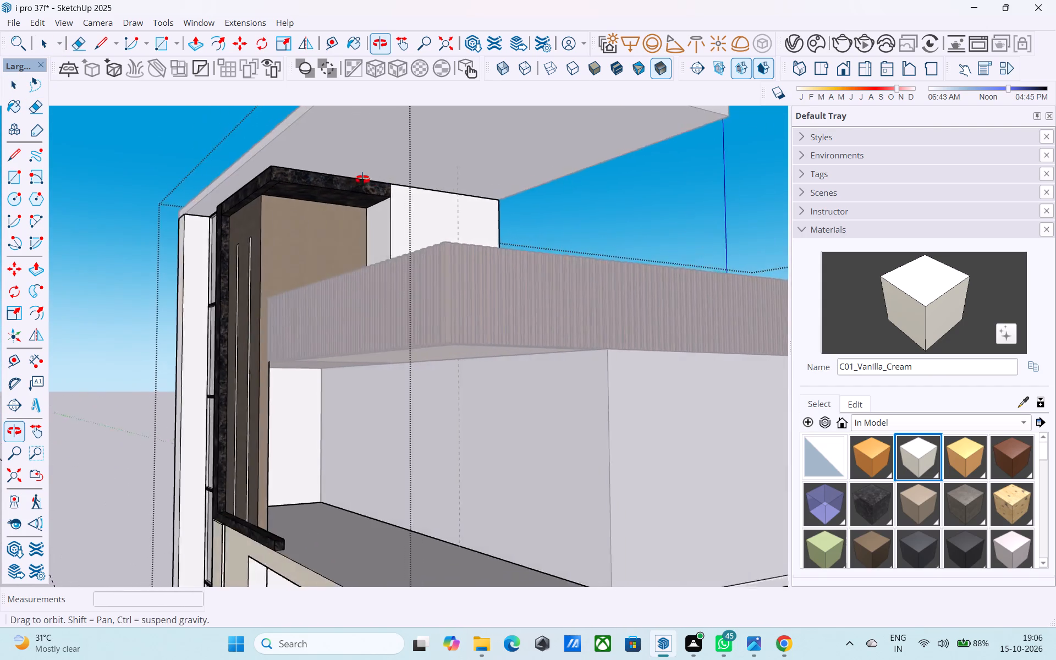
middle_drag(362, 179, 509, 214)
scroll(515, 213, down, 9)
middle_drag(515, 213, 466, 195)
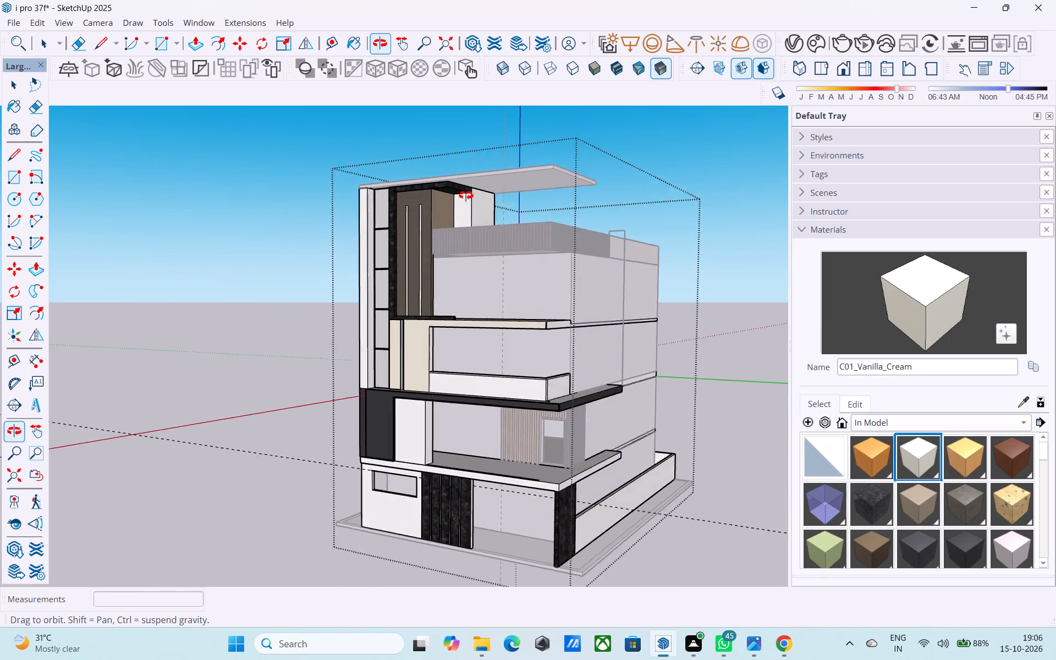
middle_drag(466, 195, 634, 194)
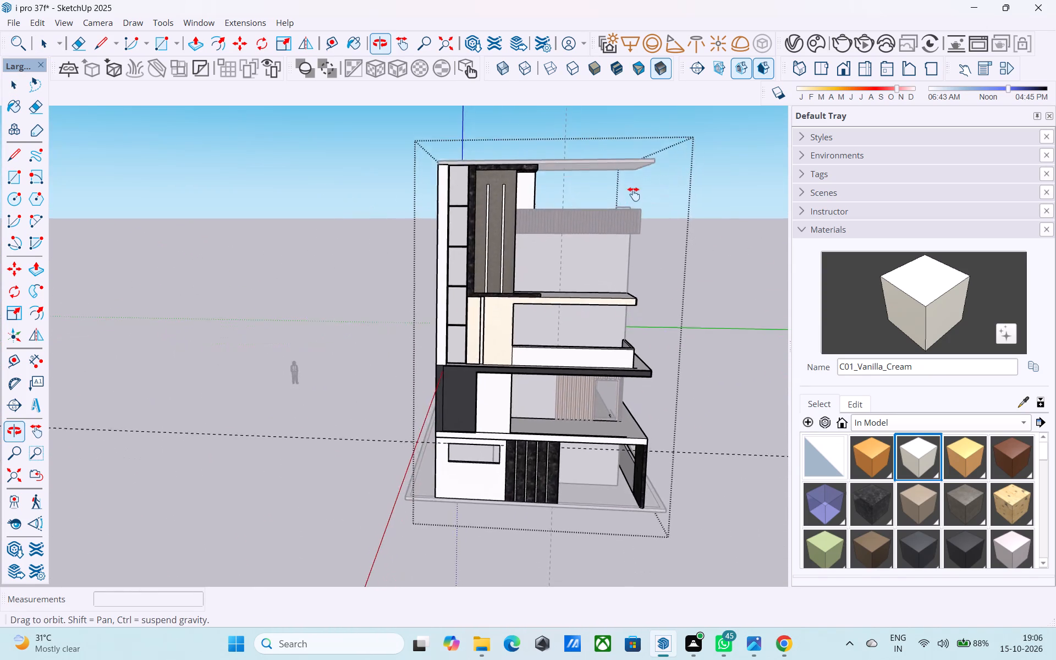
middle_drag(634, 194, 286, 212)
shift+middle_drag(321, 356, 650, 237)
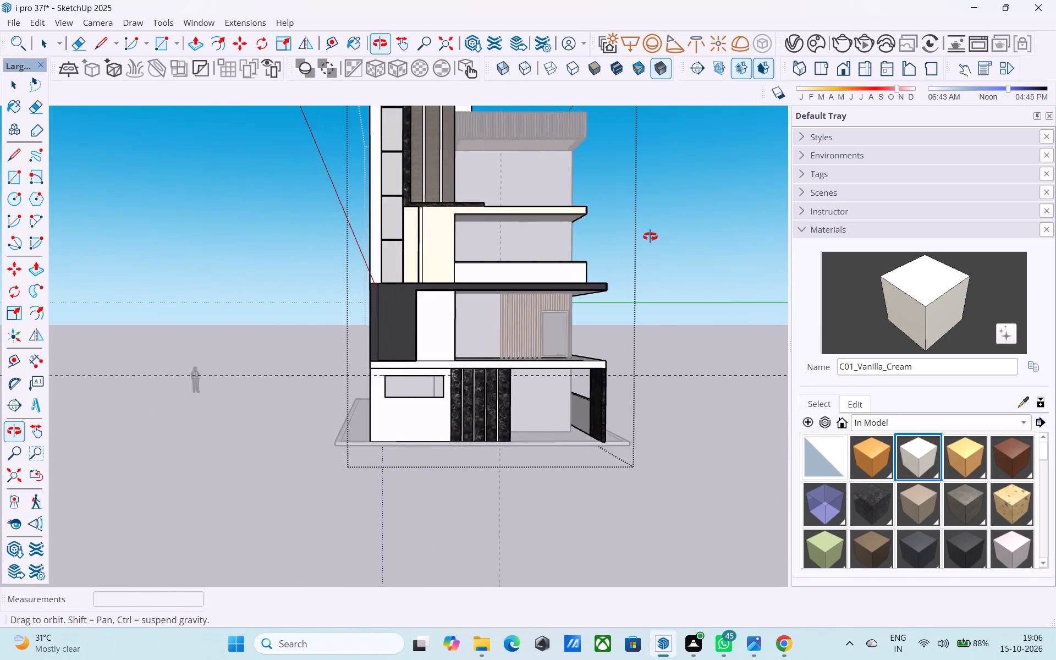
shift+middle_drag(650, 237, 345, 302)
Erase the leftover vertical seam on the short parapet's outer face and the stray edge at the parapet corner's base.
scroll(339, 306, up, 7)
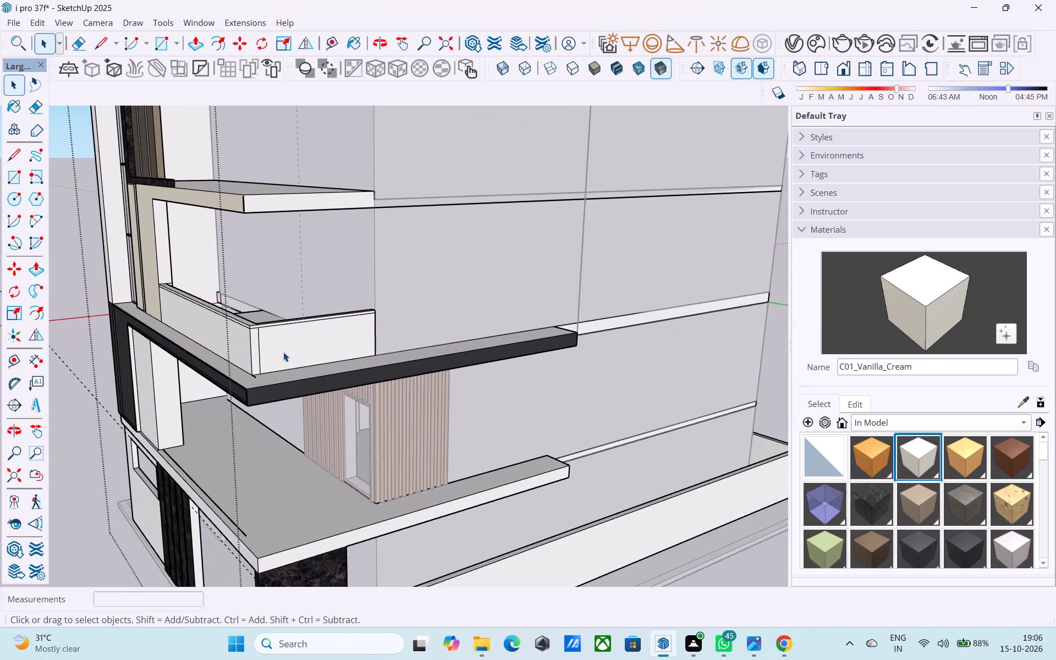
middle_drag(283, 352, 595, 418)
scroll(551, 400, up, 5)
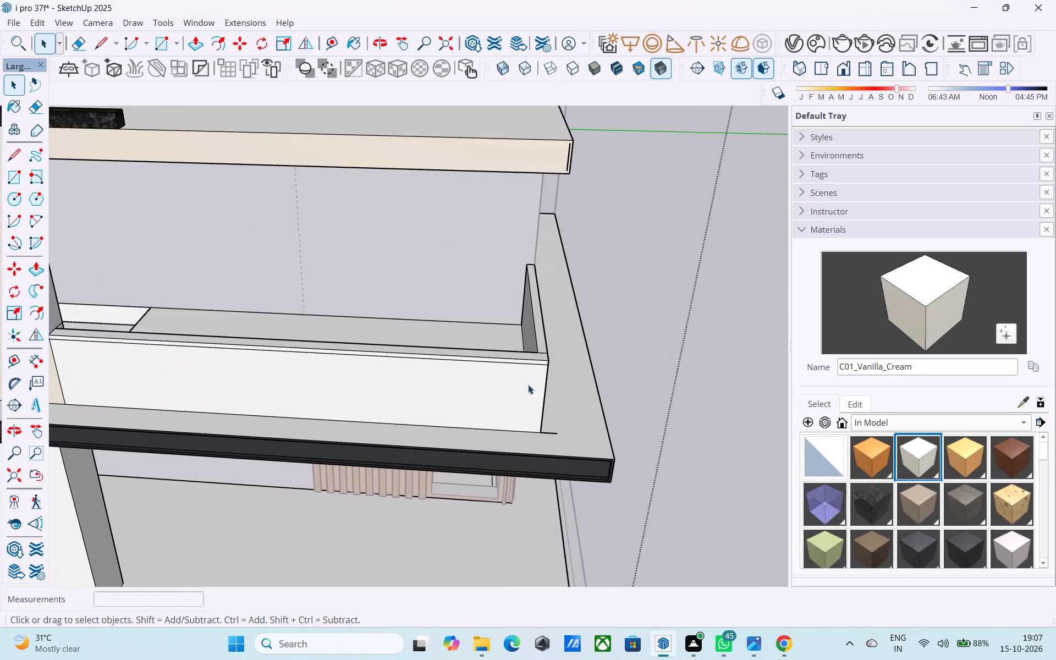
middle_drag(515, 376, 345, 339)
middle_drag(510, 378, 367, 290)
scroll(405, 331, up, 4)
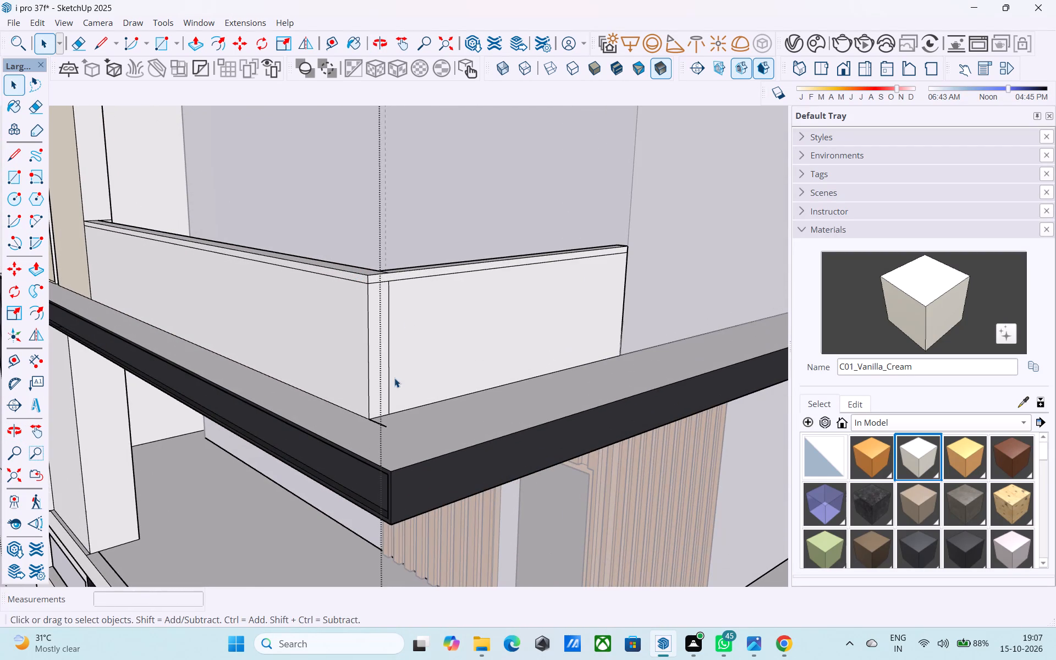
key(e)
click(379, 425)
click(385, 358)
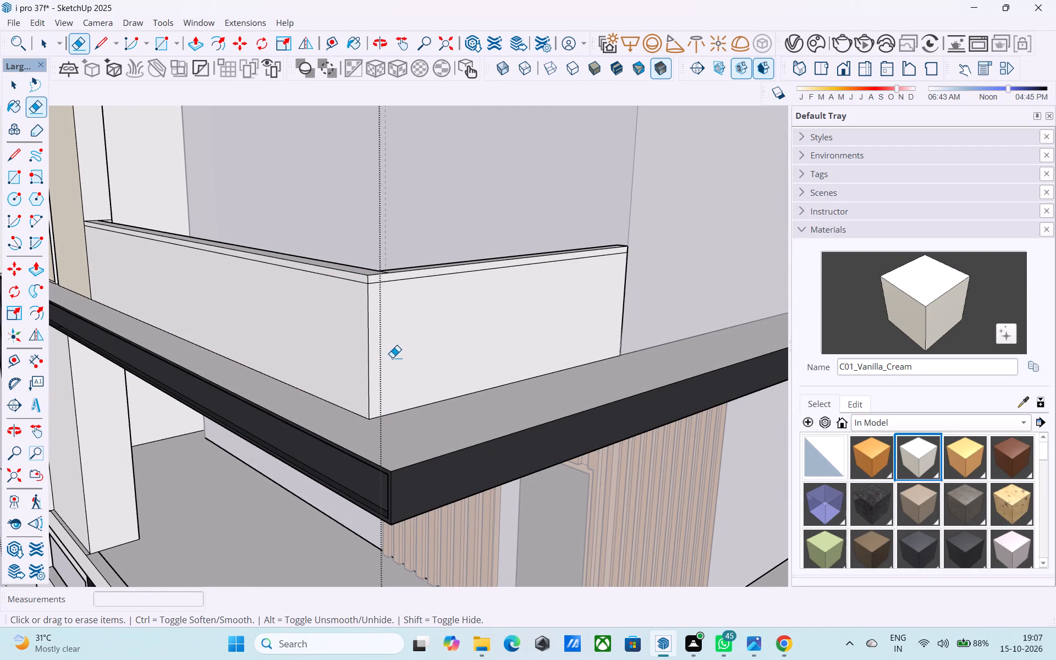
middle_drag(372, 299, 406, 290)
key(space)
Erase the seam across the parapet's top surface at the corner where the long and short sides meet.
middle_drag(287, 305, 315, 332)
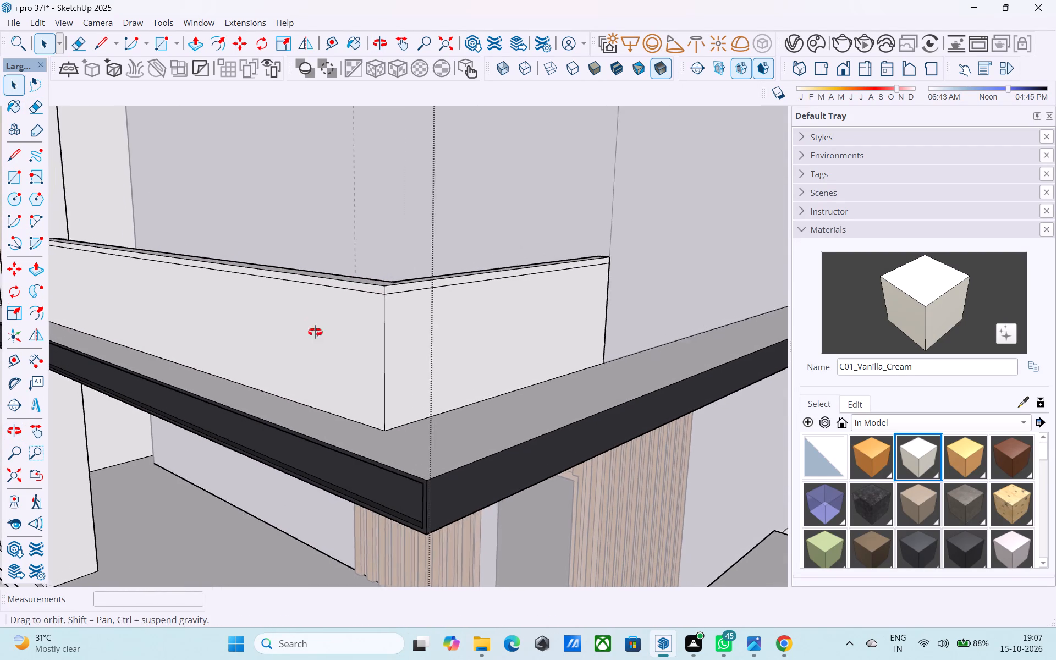
middle_drag(315, 332, 314, 419)
scroll(322, 409, up, 1)
scroll(414, 285, up, 5)
key(e)
drag(425, 267, 415, 269)
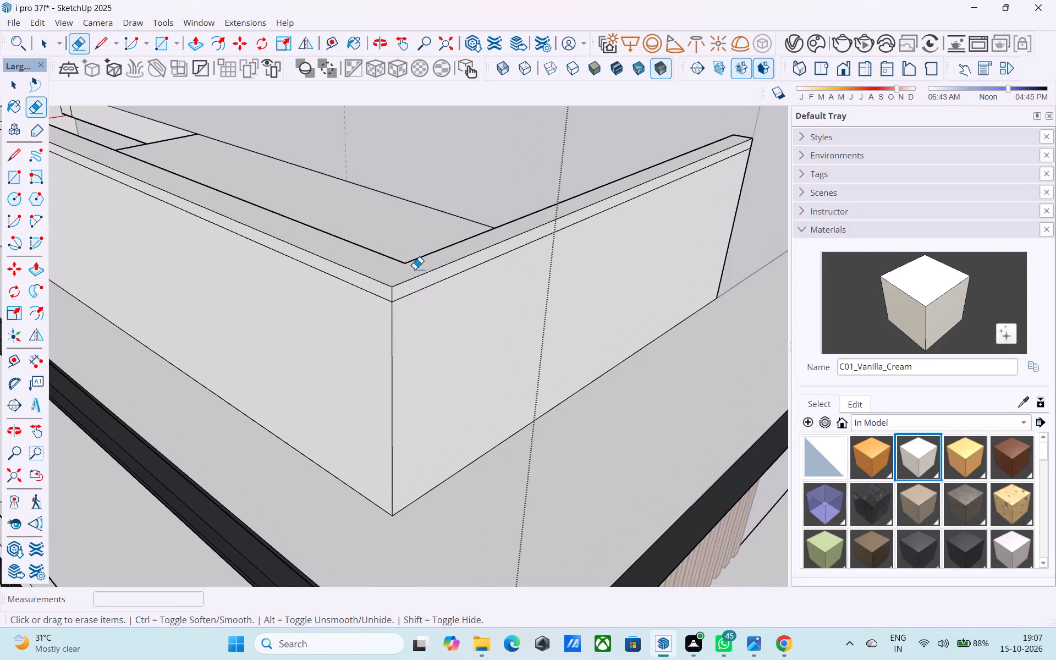
key(space)
Paint the parapet's 2" outer top bands and its top surface with the Marble_07_1K material.
click(872, 504)
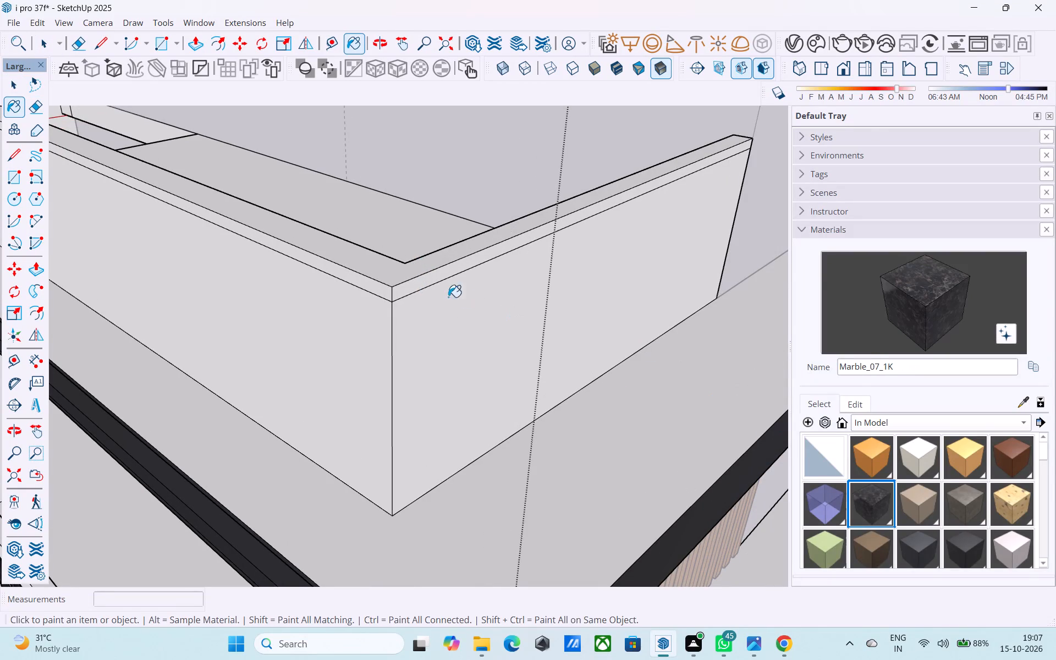
click(430, 280)
click(381, 286)
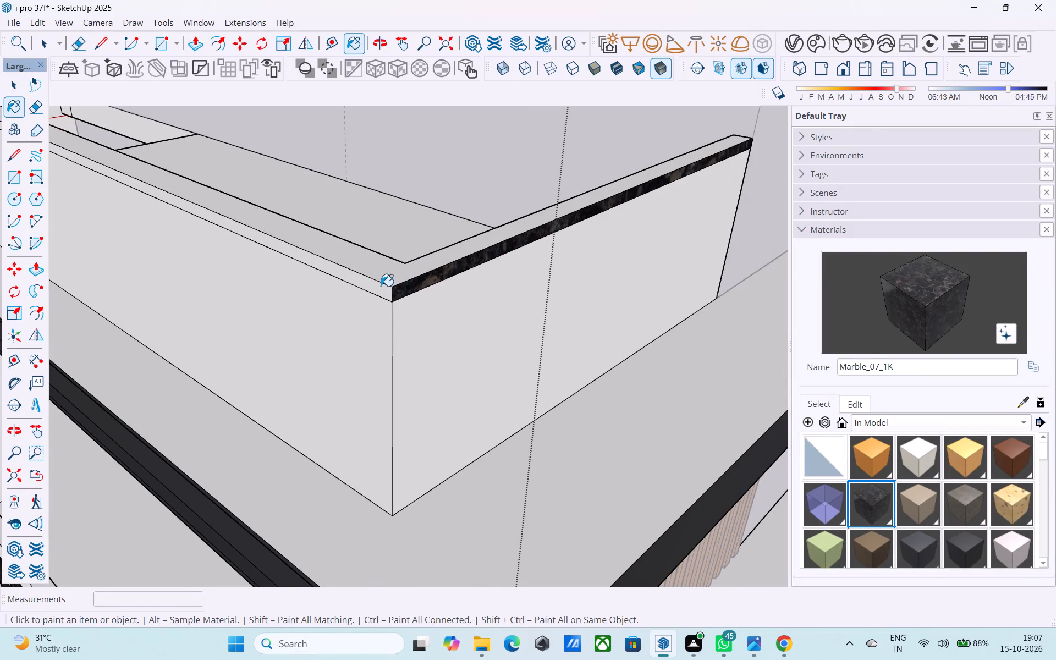
click(384, 285)
click(392, 278)
Examine the painted parapet band and its fit with the rest of the facade from several angles.
scroll(444, 287, down, 9)
middle_drag(480, 332, 604, 323)
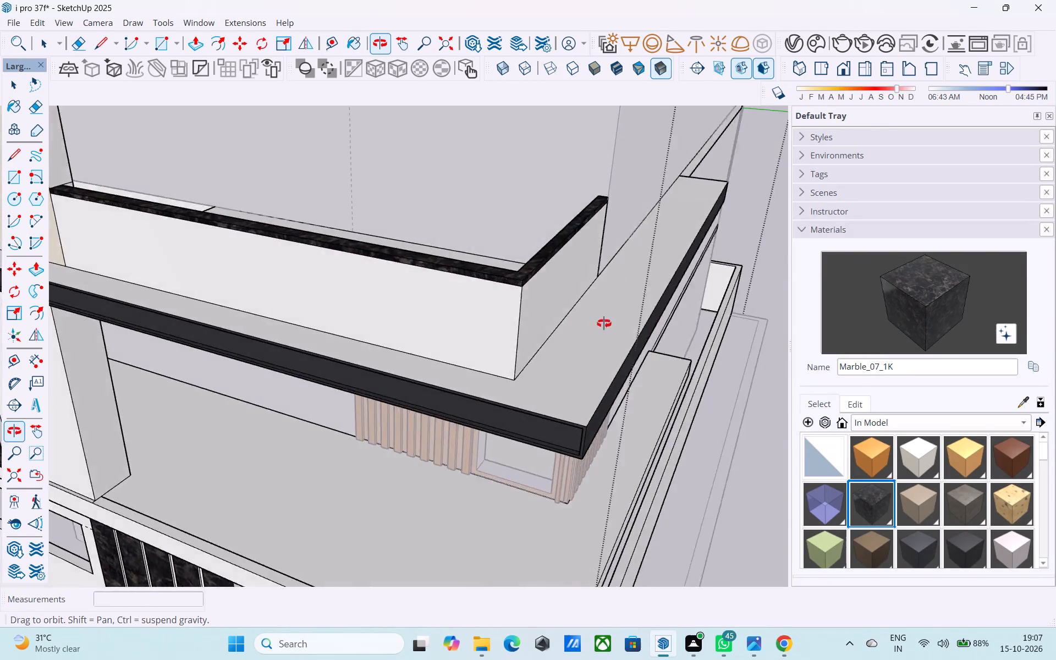
middle_drag(604, 323, 936, 334)
middle_drag(666, 287, 629, 276)
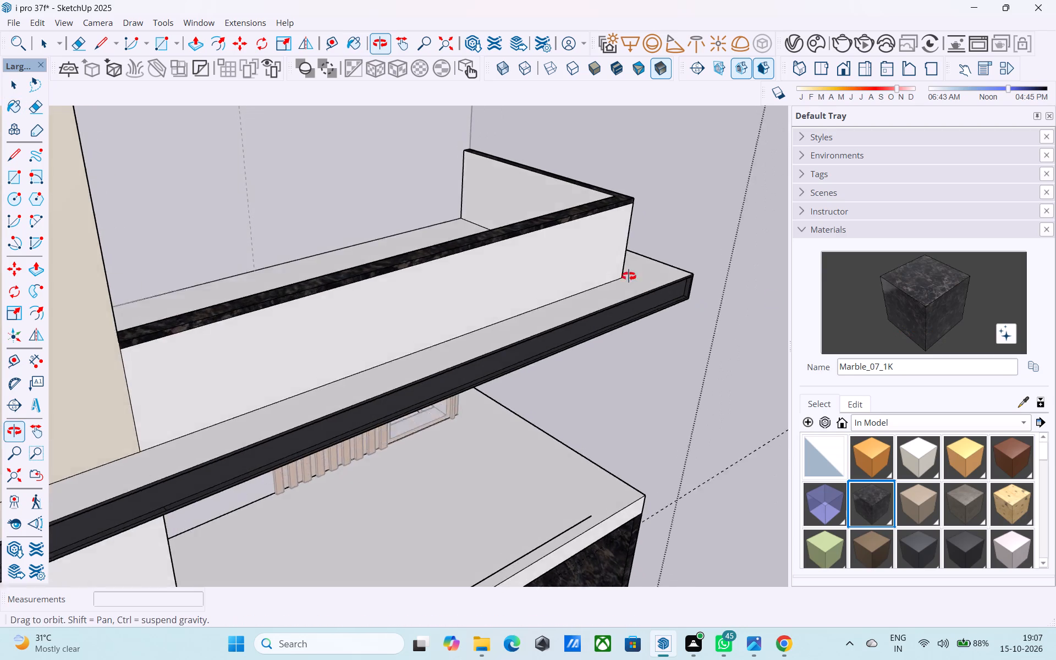
middle_drag(629, 276, 357, 238)
middle_drag(398, 241, 530, 222)
scroll(620, 213, down, 10)
middle_drag(657, 261, 596, 248)
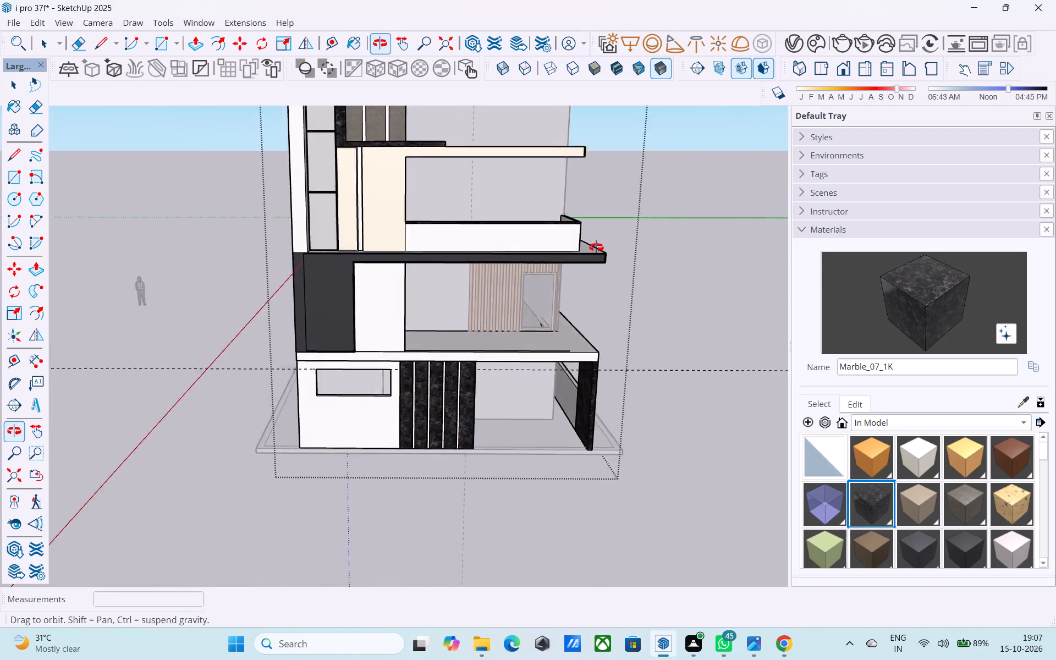
middle_drag(596, 248, 684, 394)
Paint the inner faces of the short and long balcony parapets with the Glass_Basic_01 material.
click(821, 501)
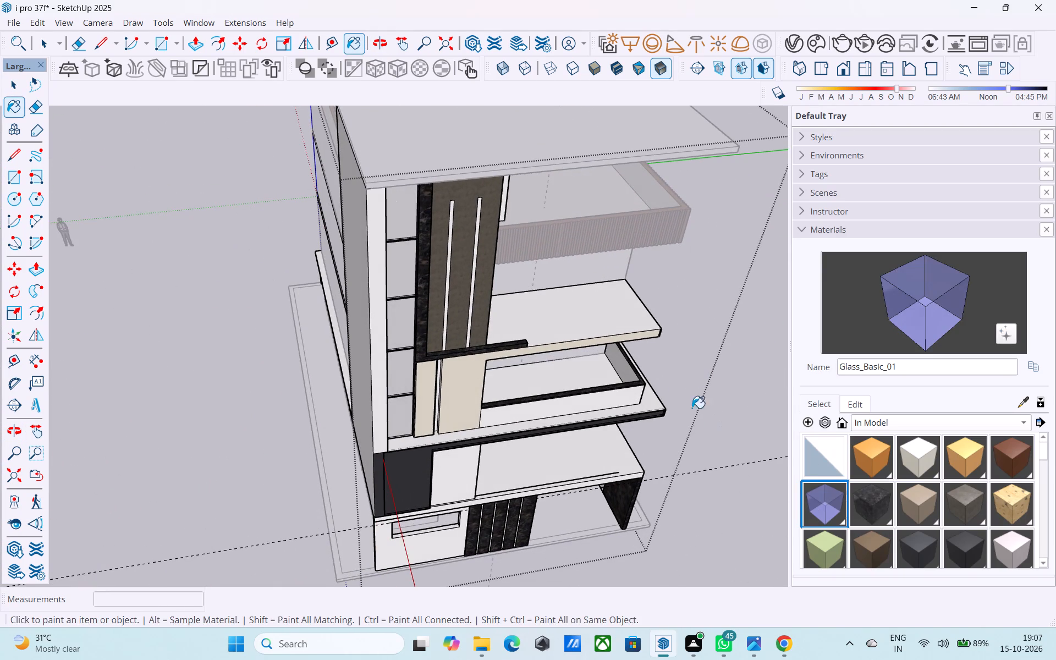
scroll(607, 351, up, 8)
scroll(603, 332, down, 8)
scroll(619, 402, up, 4)
scroll(625, 389, down, 1)
scroll(625, 389, up, 5)
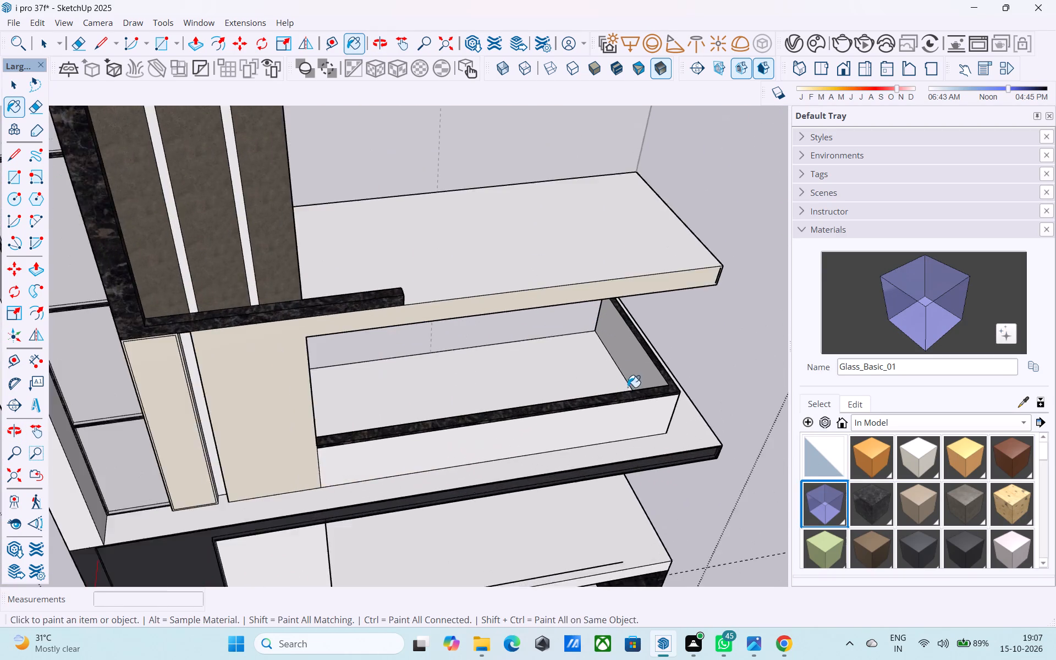
scroll(628, 387, up, 2)
click(636, 365)
scroll(566, 353, up, 9)
middle_drag(516, 352, 920, 346)
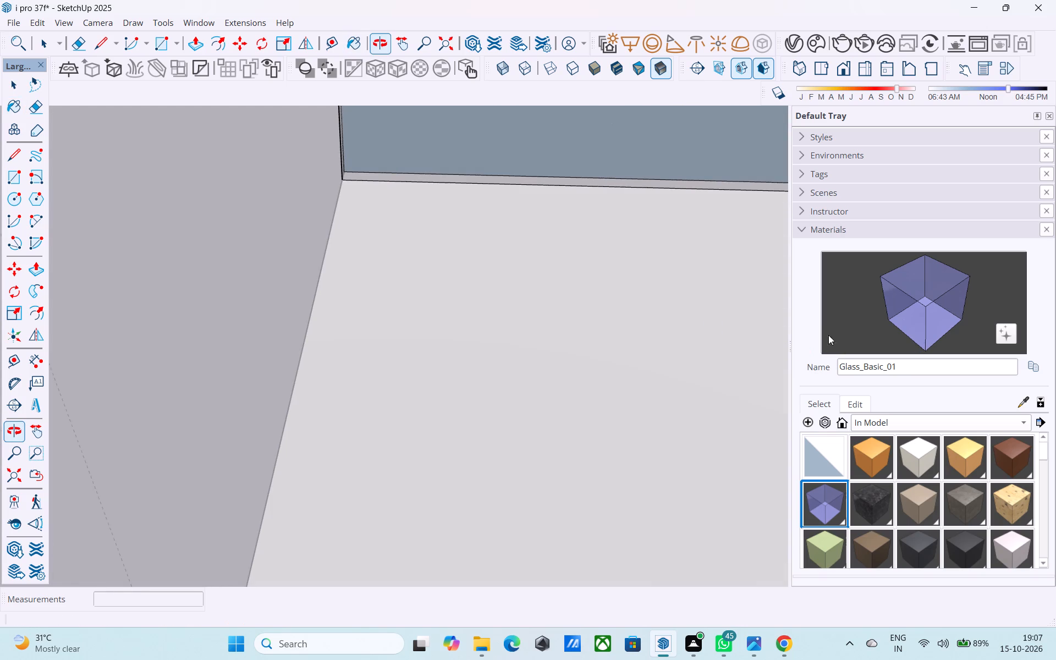
shift+middle_drag(682, 340, 372, 393)
click(662, 315)
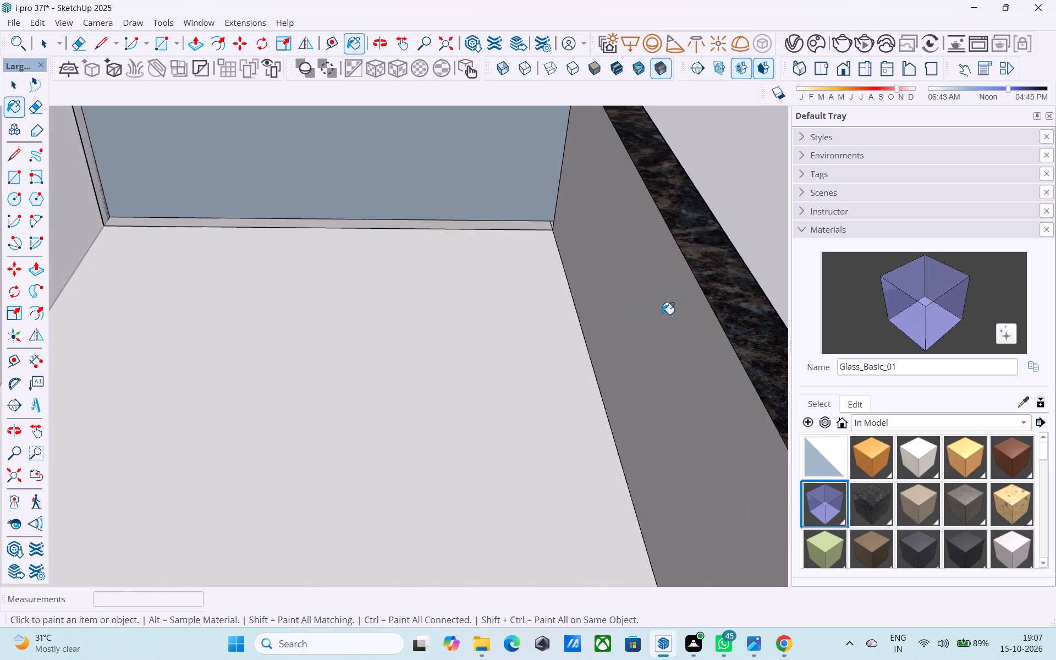
Paint the outer faces of both balcony parapets below the marble band with Glass_Basic_01.
middle_drag(660, 314, 327, 246)
scroll(325, 243, down, 5)
click(403, 369)
middle_drag(564, 358, 194, 303)
click(499, 353)
scroll(501, 350, down, 7)
scroll(454, 359, down, 3)
middle_drag(444, 360, 459, 355)
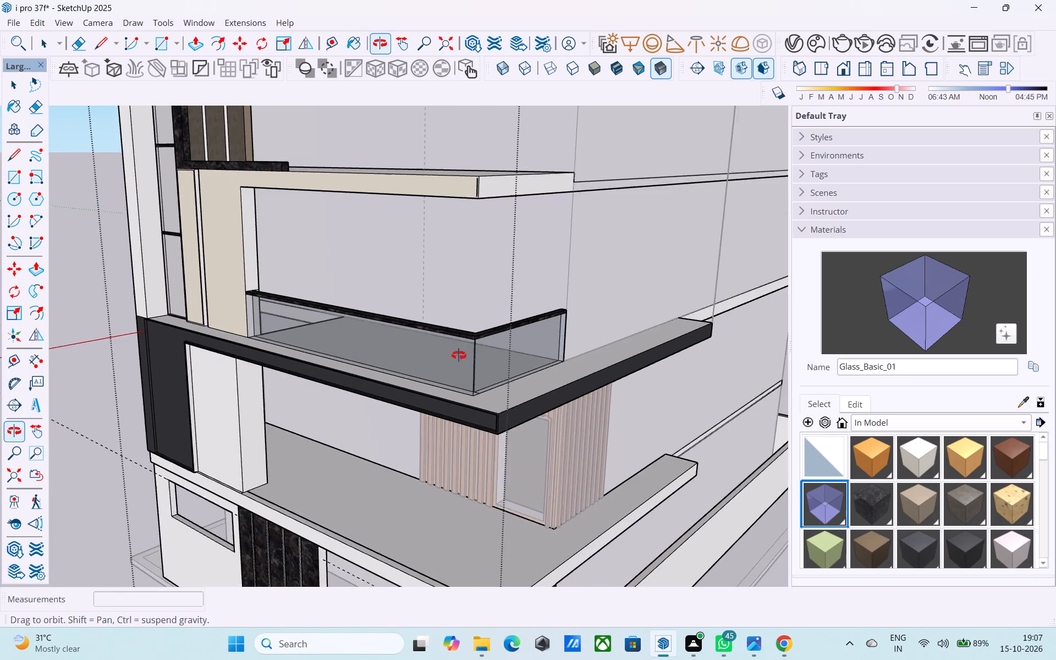
middle_drag(459, 355, 539, 311)
key(space)
Change the Glass_Basic_01 material's colour to a muted green.
scroll(540, 313, down, 5)
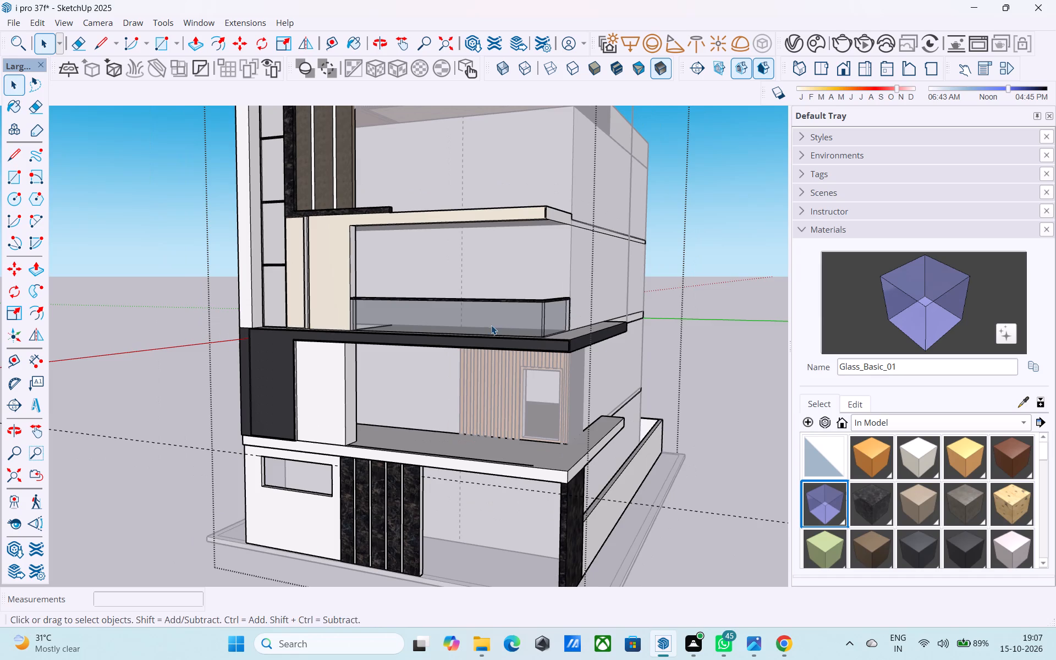
shift+middle_drag(488, 325, 571, 389)
middle_drag(619, 394, 568, 354)
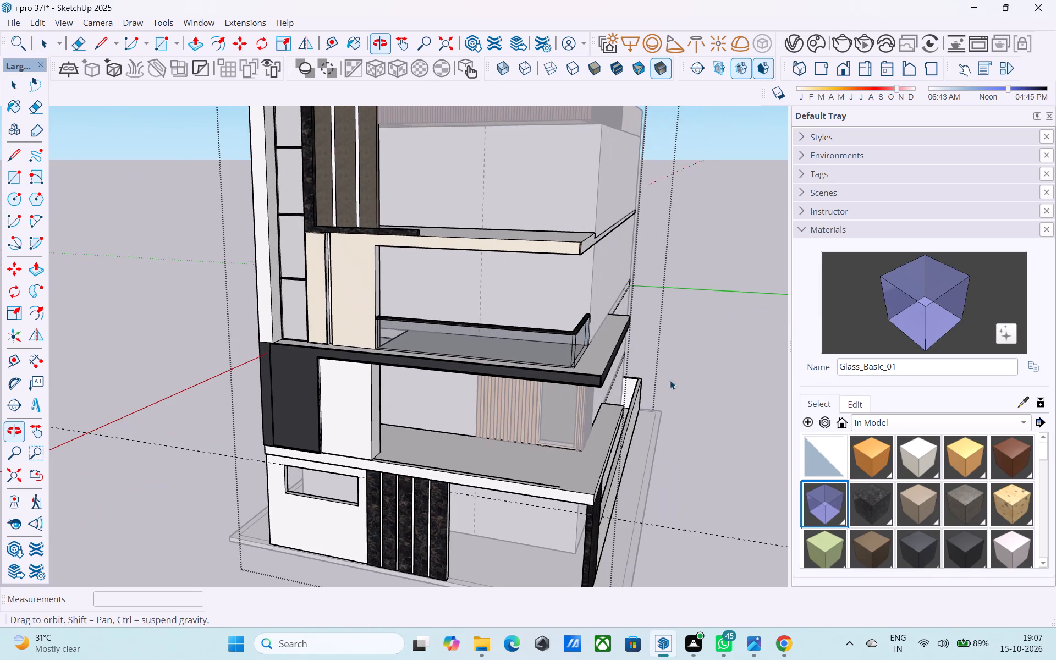
click(848, 404)
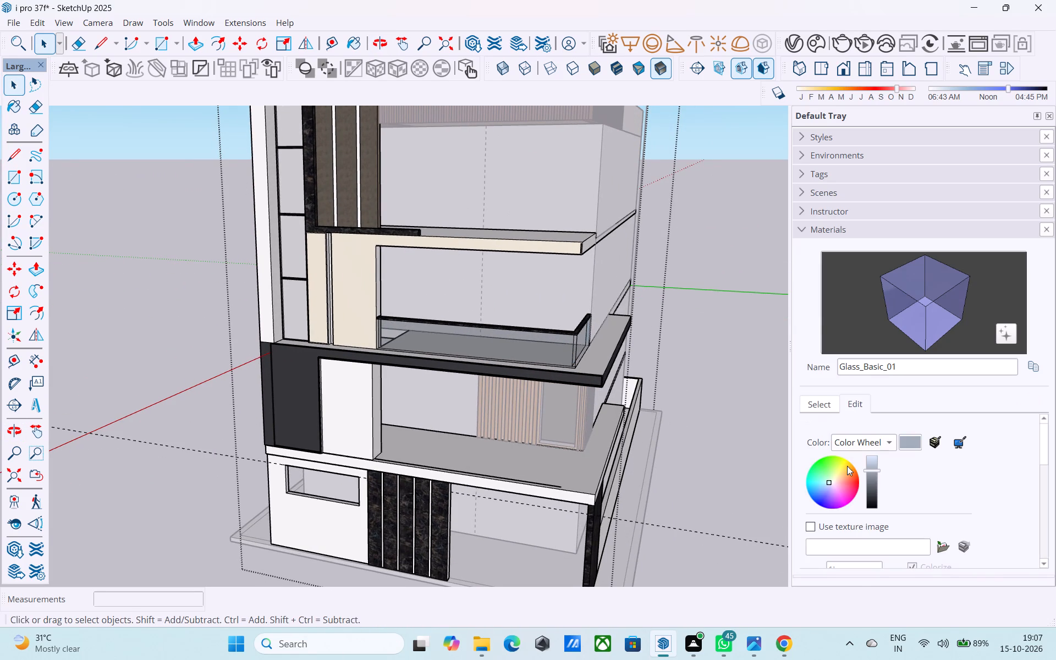
drag(829, 481, 835, 466)
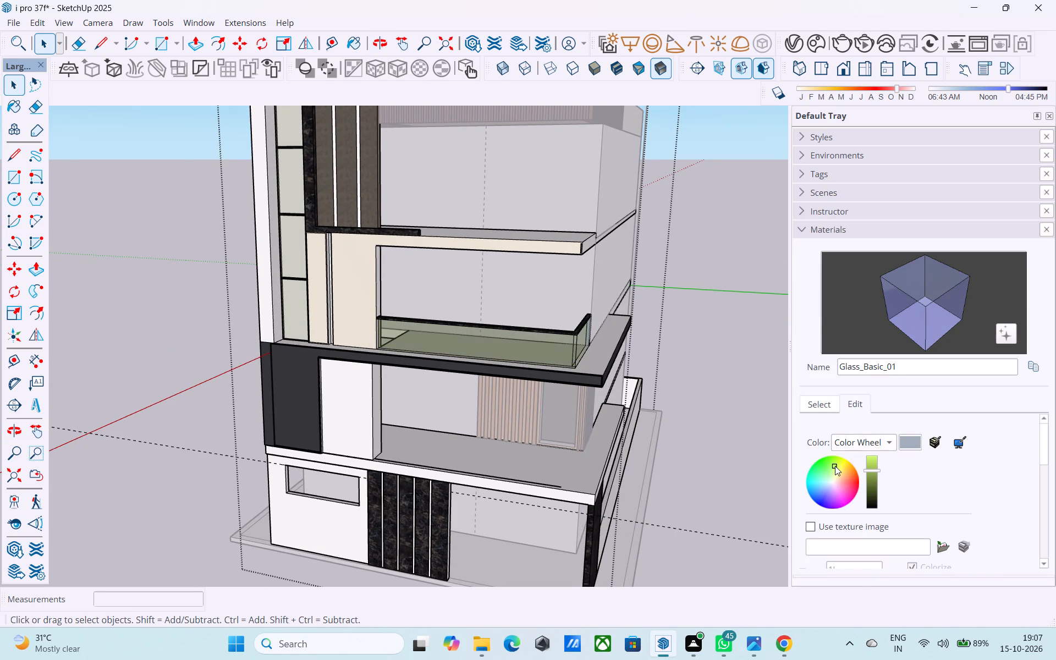
drag(835, 466, 838, 466)
middle_drag(533, 360, 555, 326)
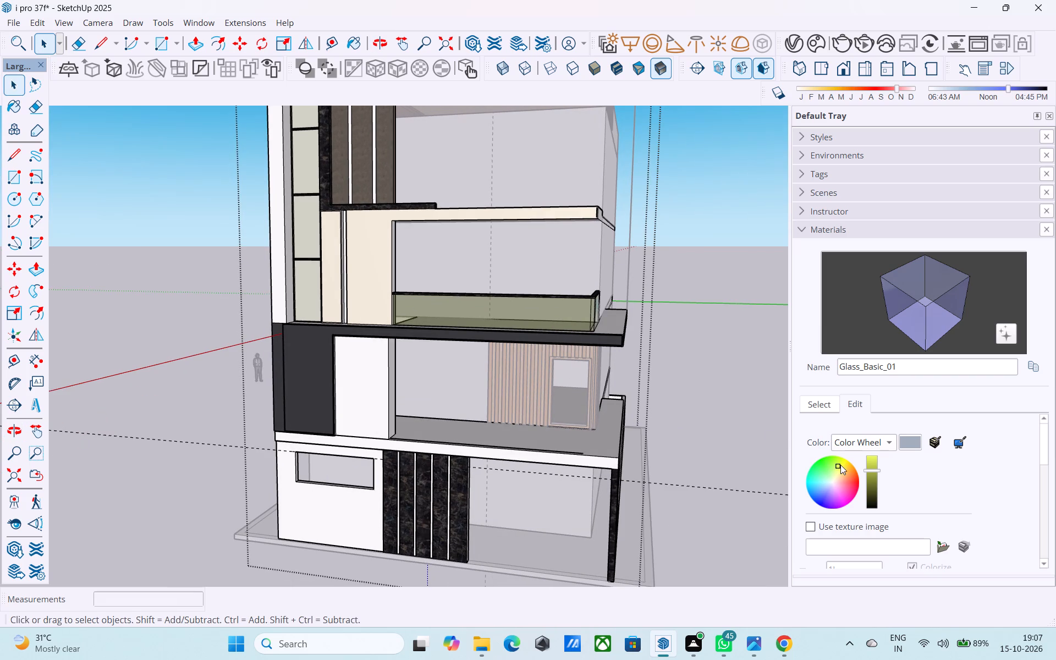
click(835, 466)
key(space)
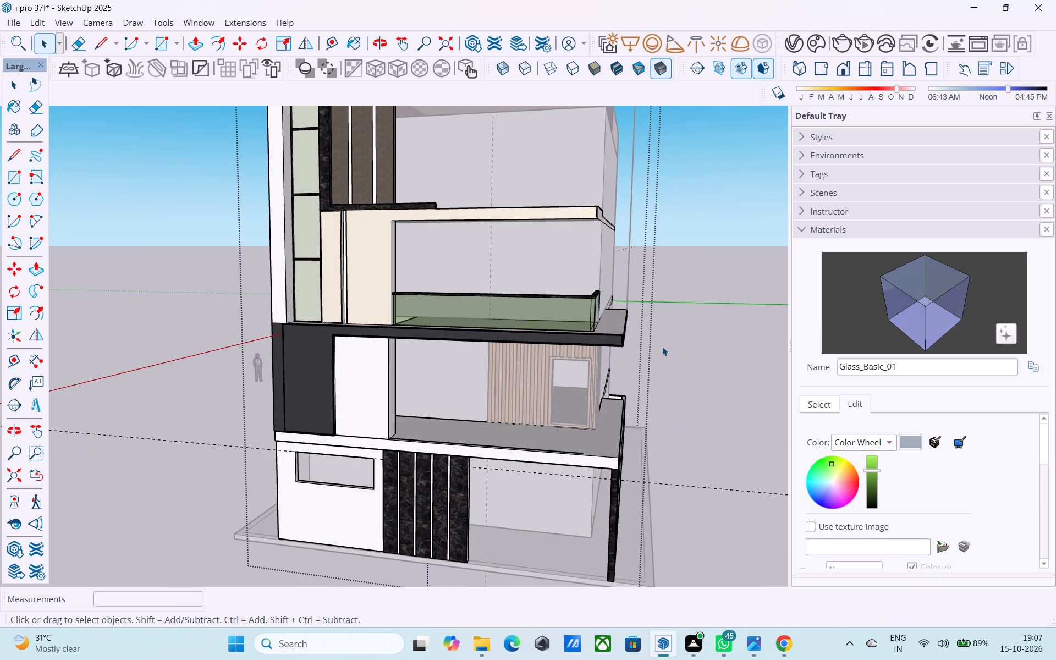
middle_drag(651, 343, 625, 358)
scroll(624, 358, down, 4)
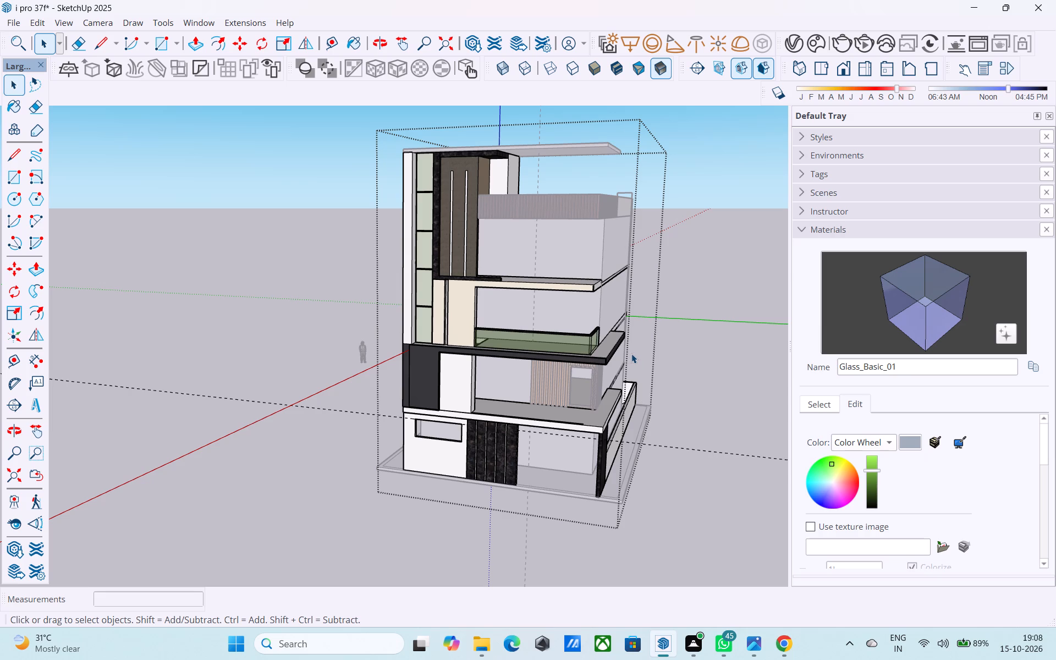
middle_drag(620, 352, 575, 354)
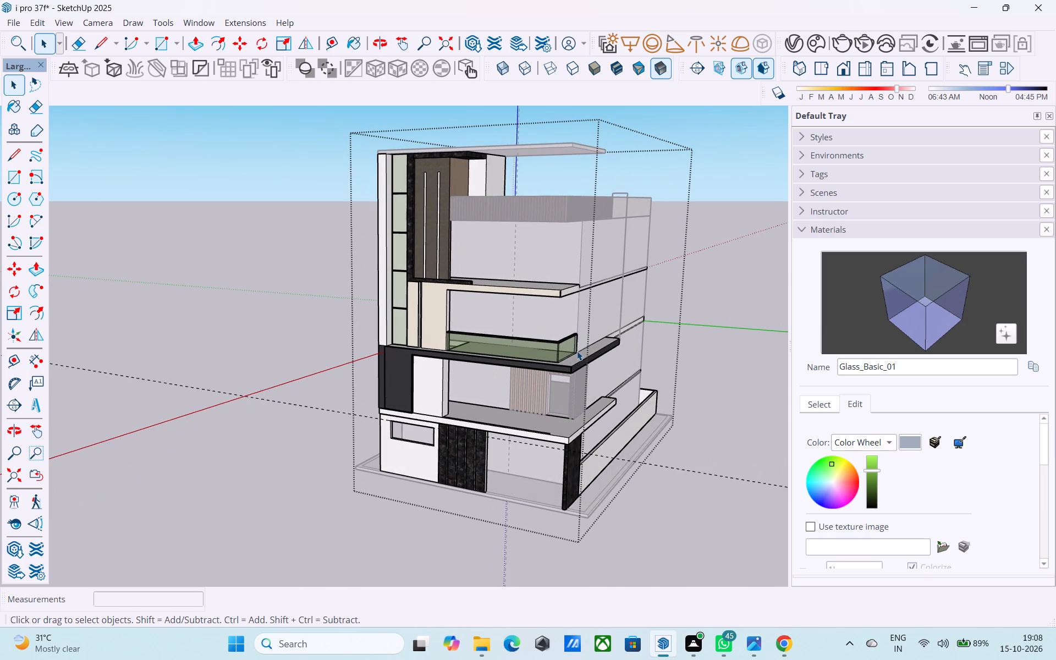
Examine the green glass balcony parapet and the terraces above it from several angles and distances.
scroll(569, 335, up, 3)
scroll(508, 354, down, 4)
scroll(439, 409, down, 1)
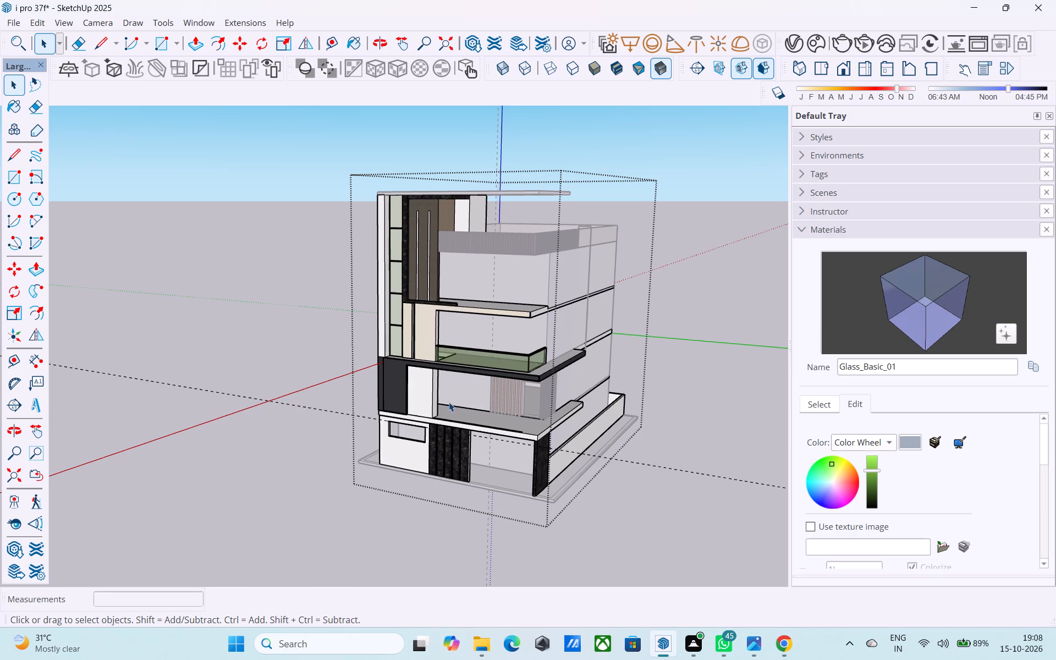
scroll(449, 402, down, 3)
middle_drag(457, 426, 470, 393)
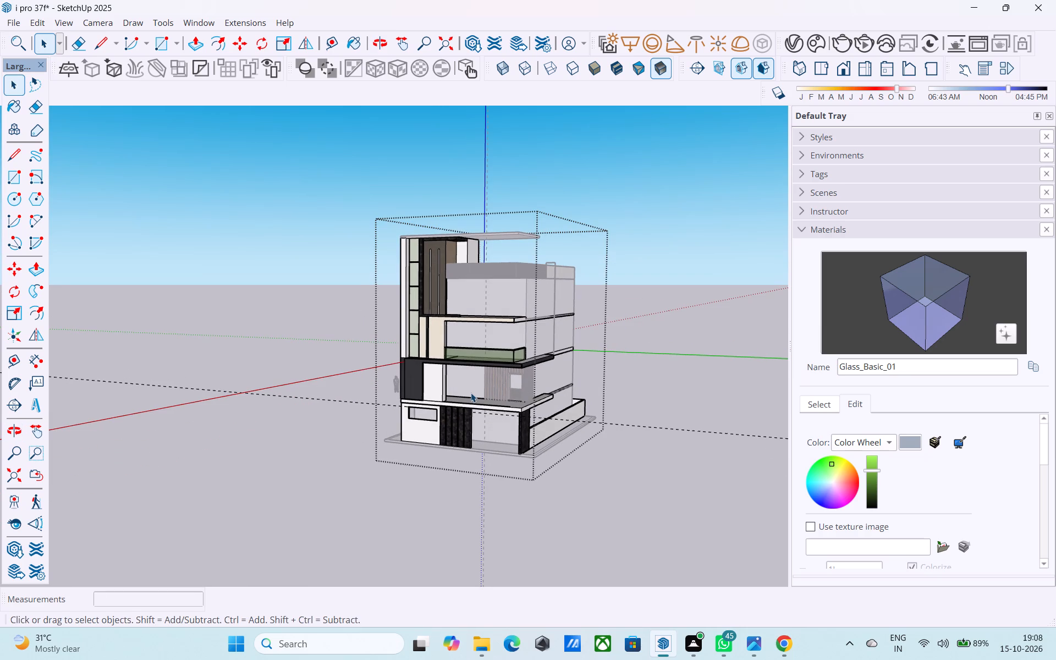
middle_drag(469, 407, 479, 363)
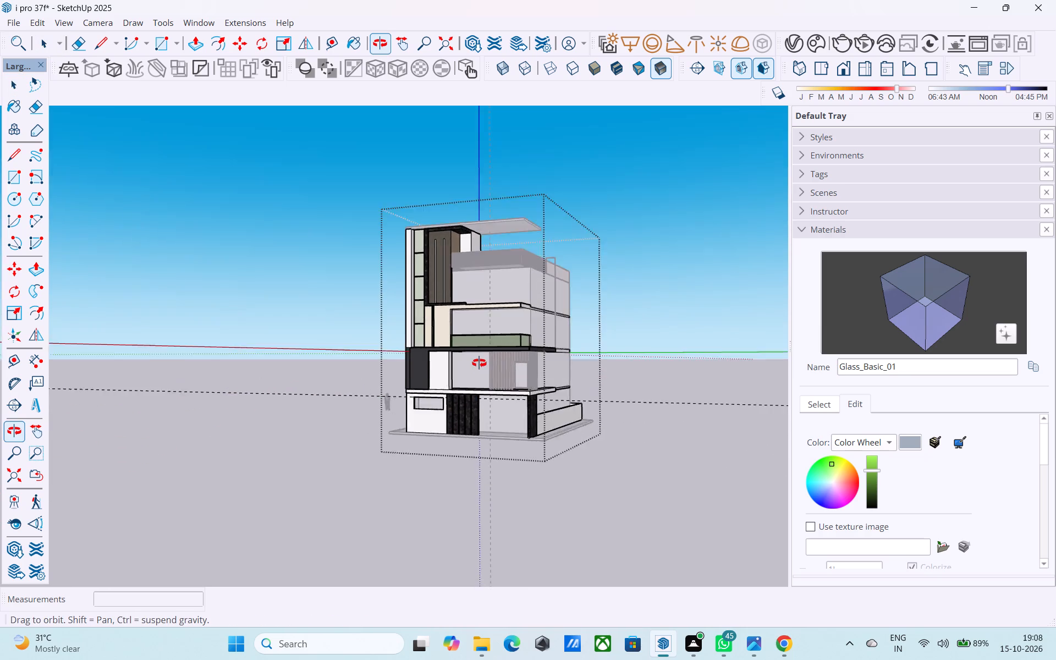
middle_drag(479, 363, 465, 519)
scroll(508, 371, up, 5)
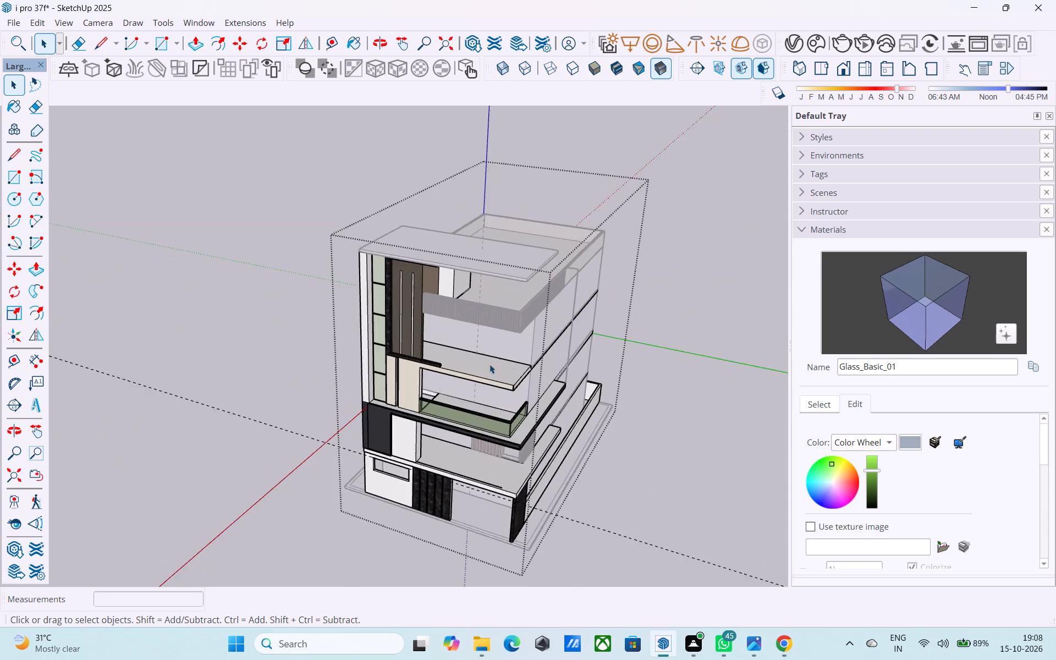
scroll(490, 364, up, 19)
scroll(496, 374, down, 6)
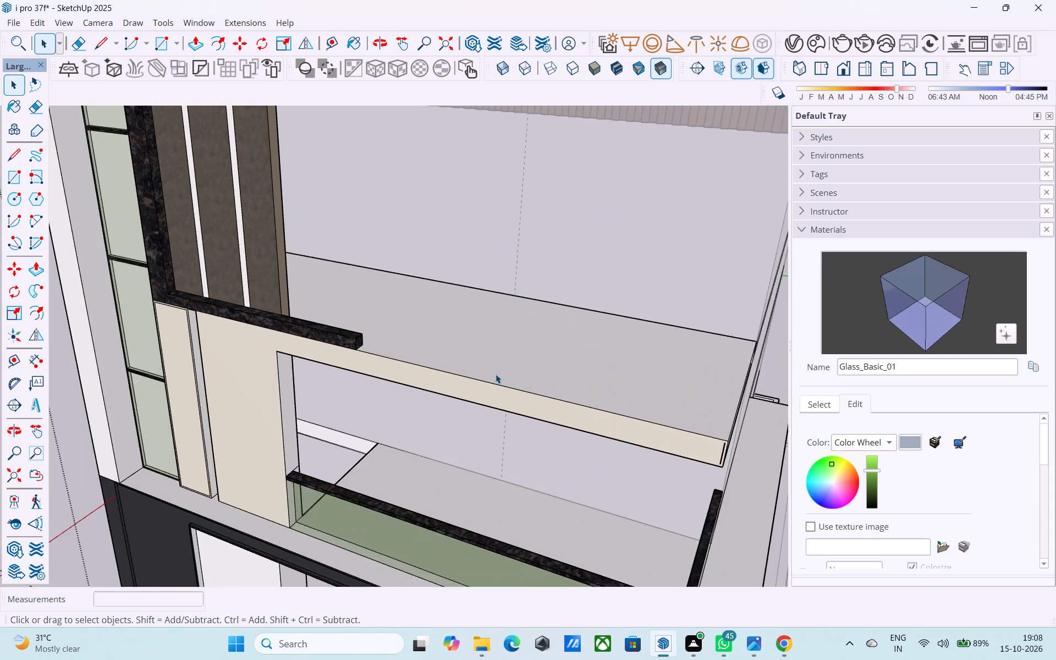
scroll(496, 374, down, 9)
middle_drag(502, 418, 496, 373)
scroll(496, 373, down, 2)
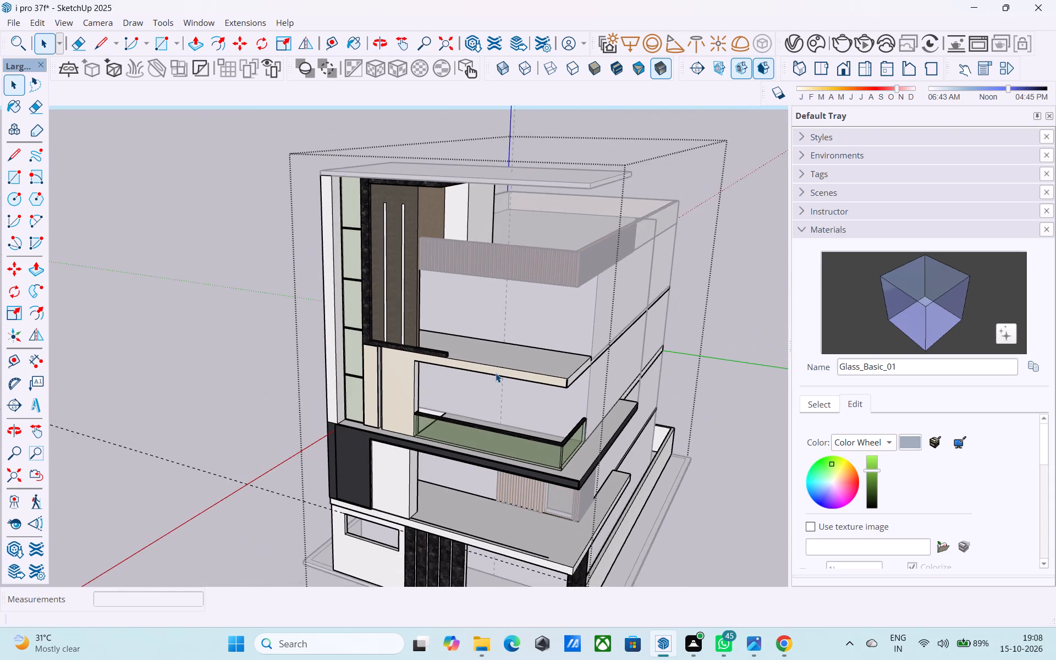
scroll(496, 373, down, 9)
scroll(496, 393, up, 5)
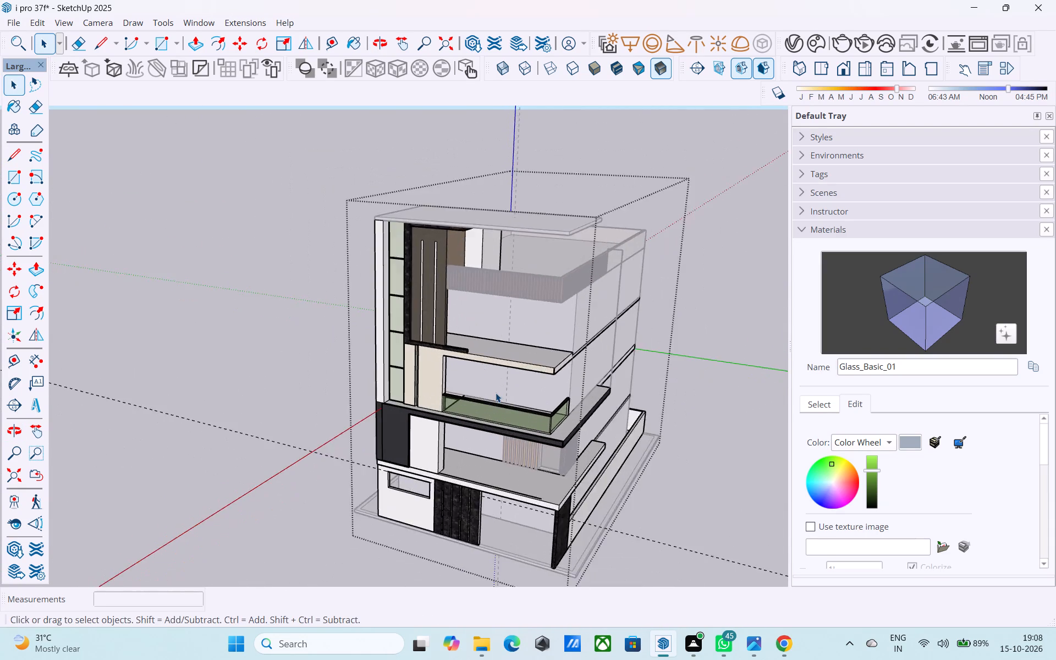
scroll(496, 393, up, 4)
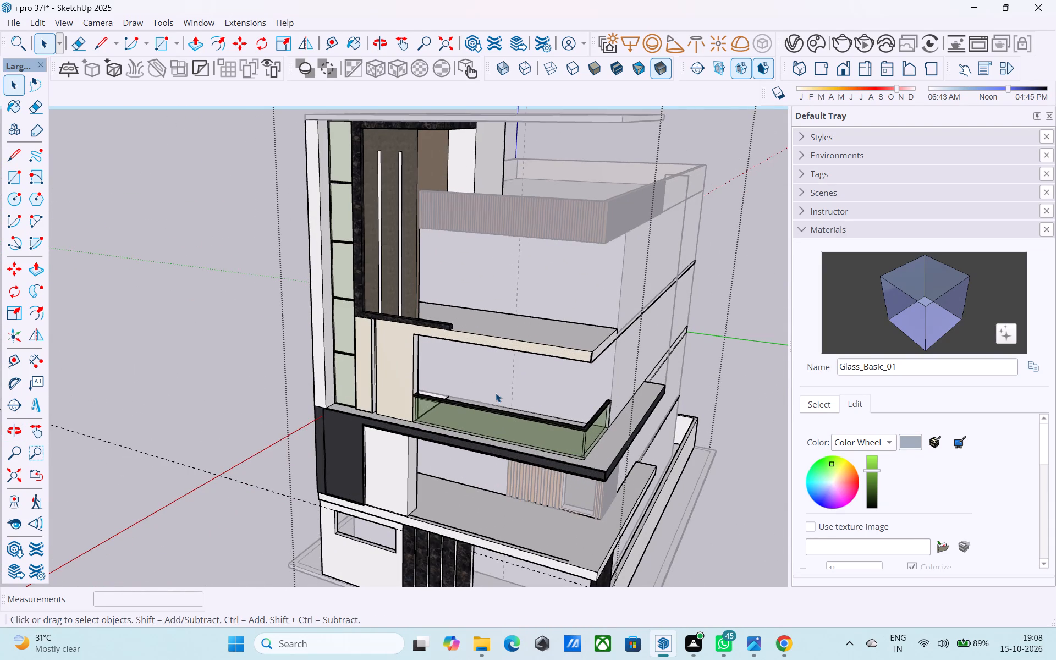
middle_drag(496, 391, 460, 456)
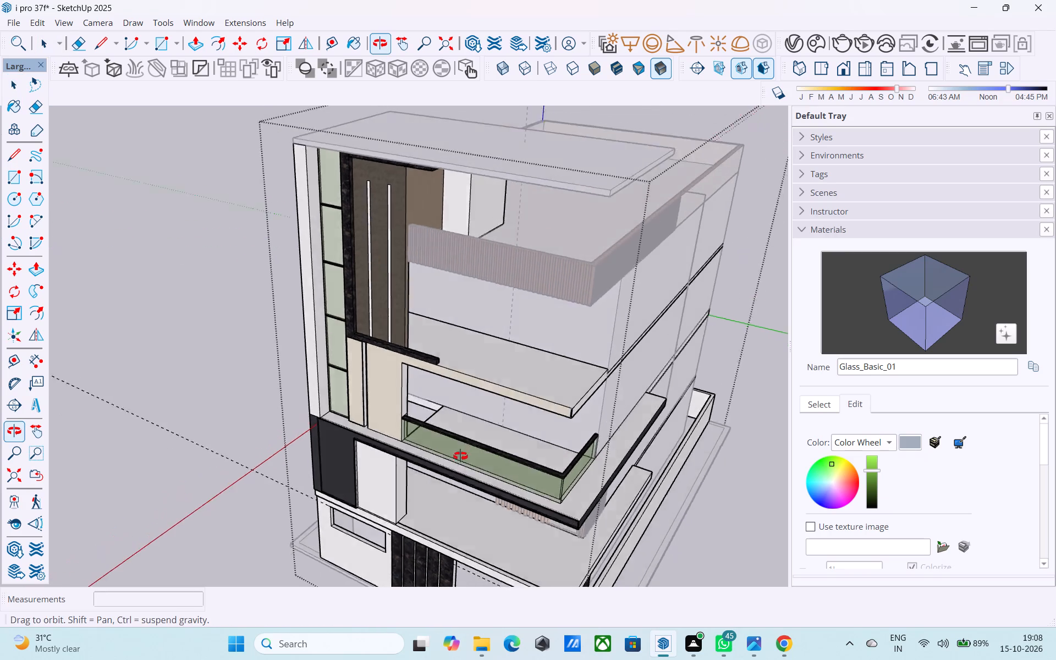
middle_drag(460, 456, 389, 502)
Draw a line across the brown column's base on the upper terrace and a 3' vertical line up its corner.
scroll(406, 381, up, 4)
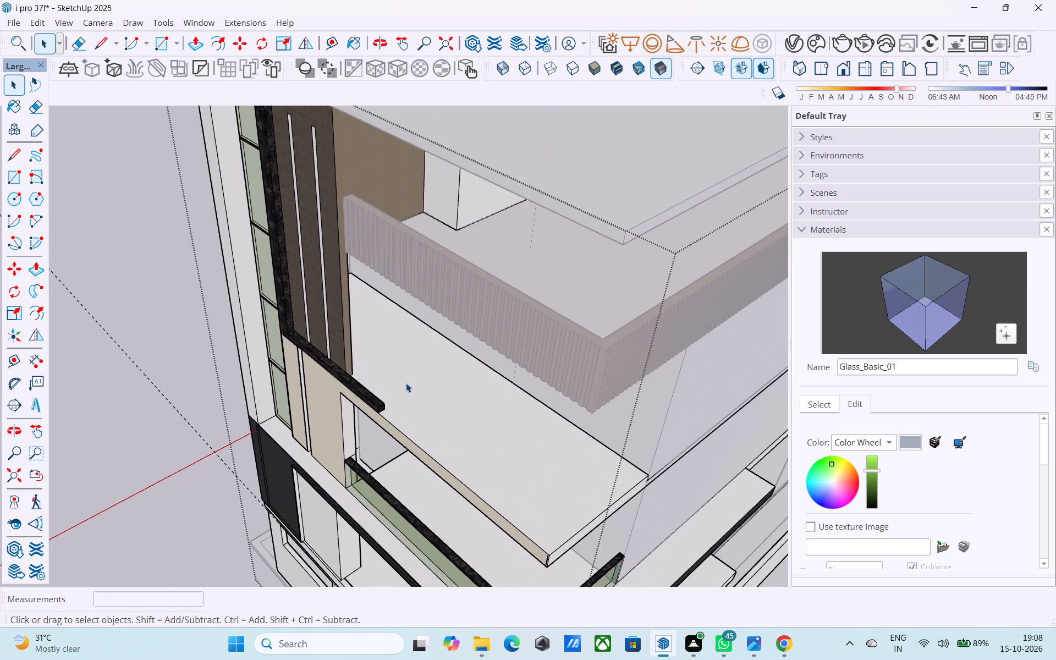
middle_drag(389, 385, 299, 402)
scroll(360, 366, up, 4)
middle_drag(355, 366, 291, 301)
middle_drag(354, 369, 328, 343)
scroll(330, 345, up, 6)
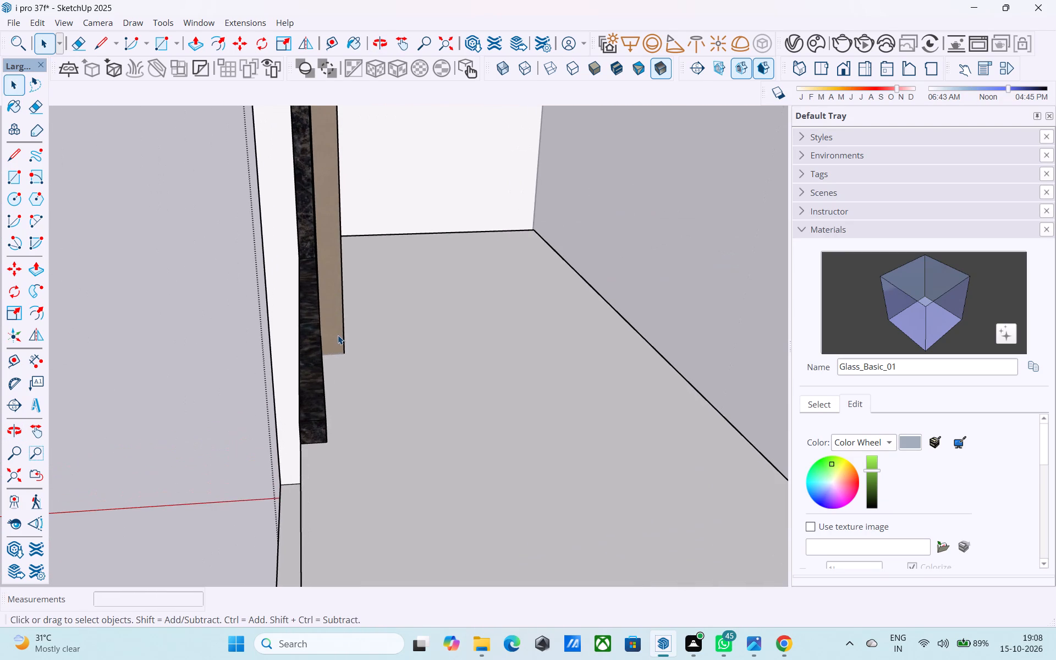
key(l)
click(347, 354)
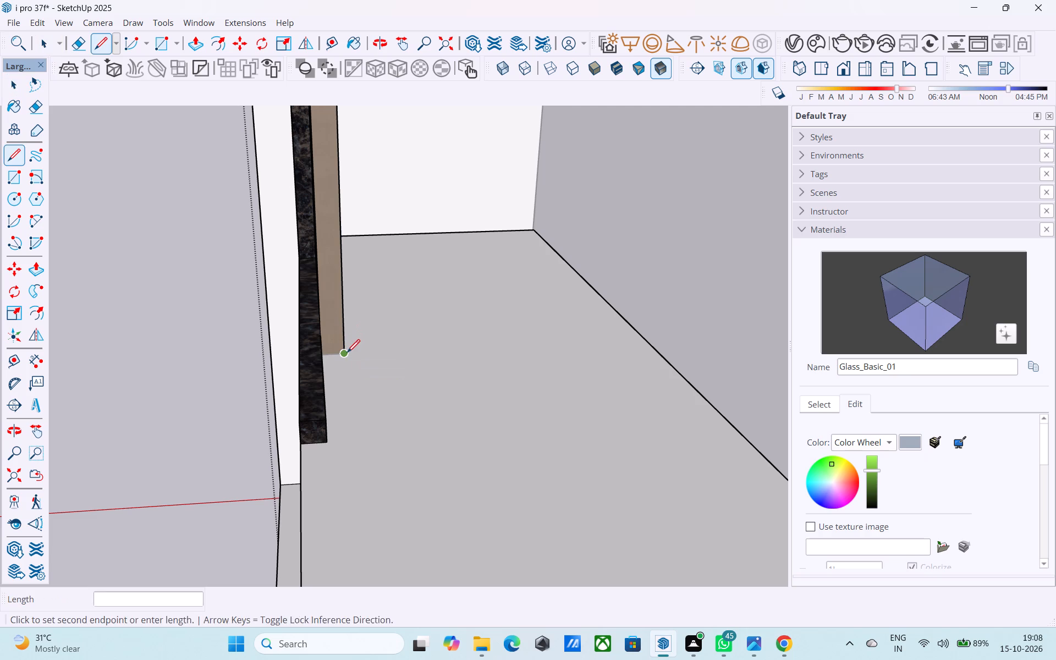
scroll(339, 355, up, 1)
middle_drag(339, 355, 315, 349)
scroll(315, 348, up, 4)
click(305, 351)
key(space)
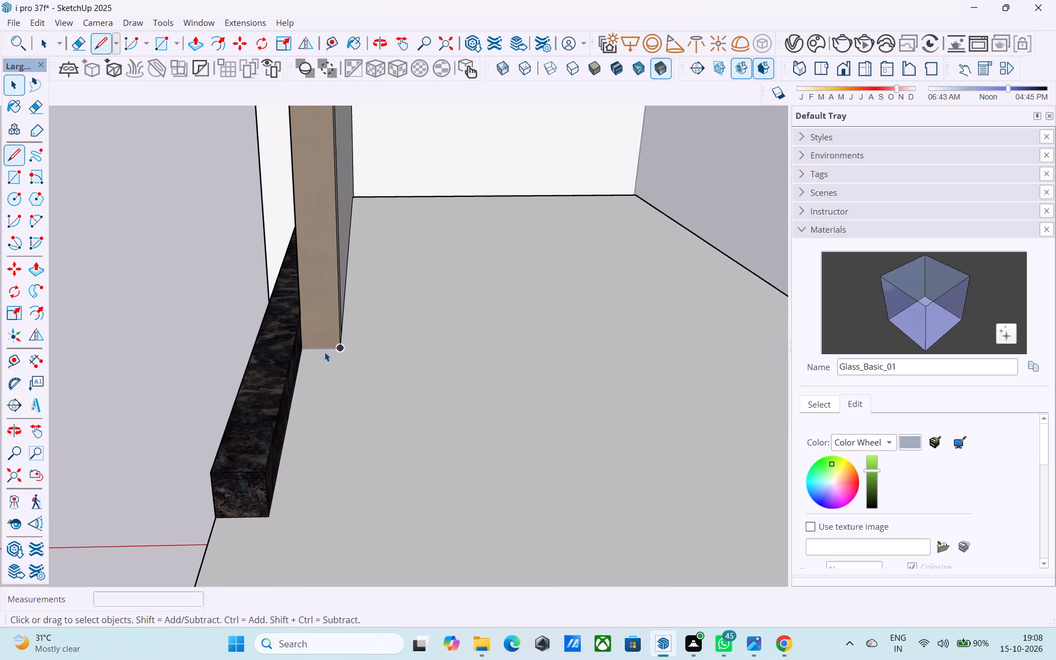
key(l)
click(337, 348)
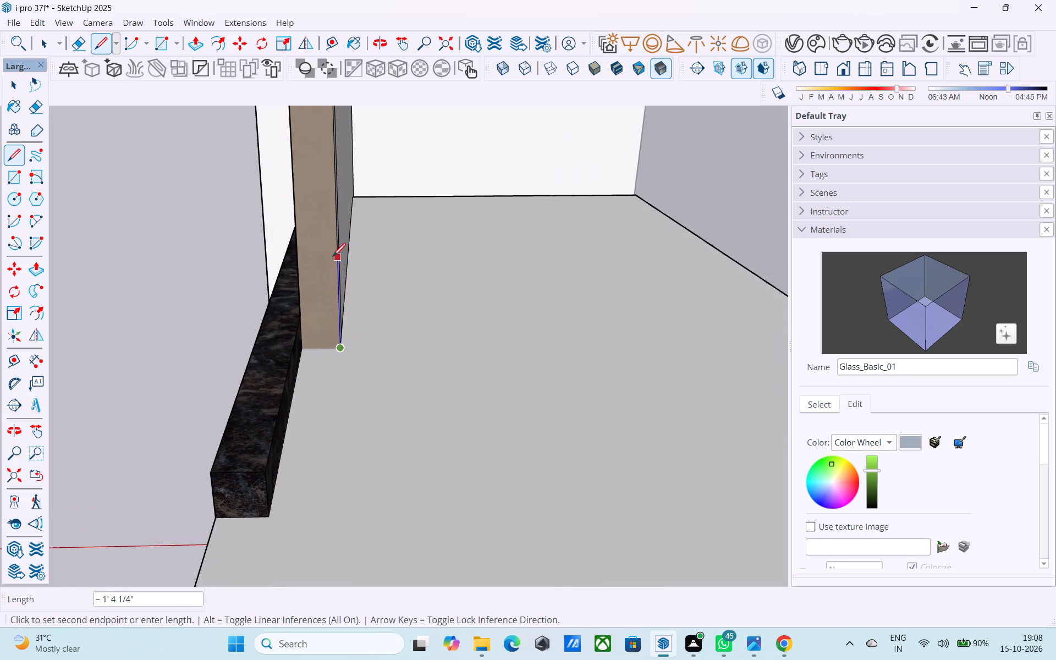
text(3')
key(Return)
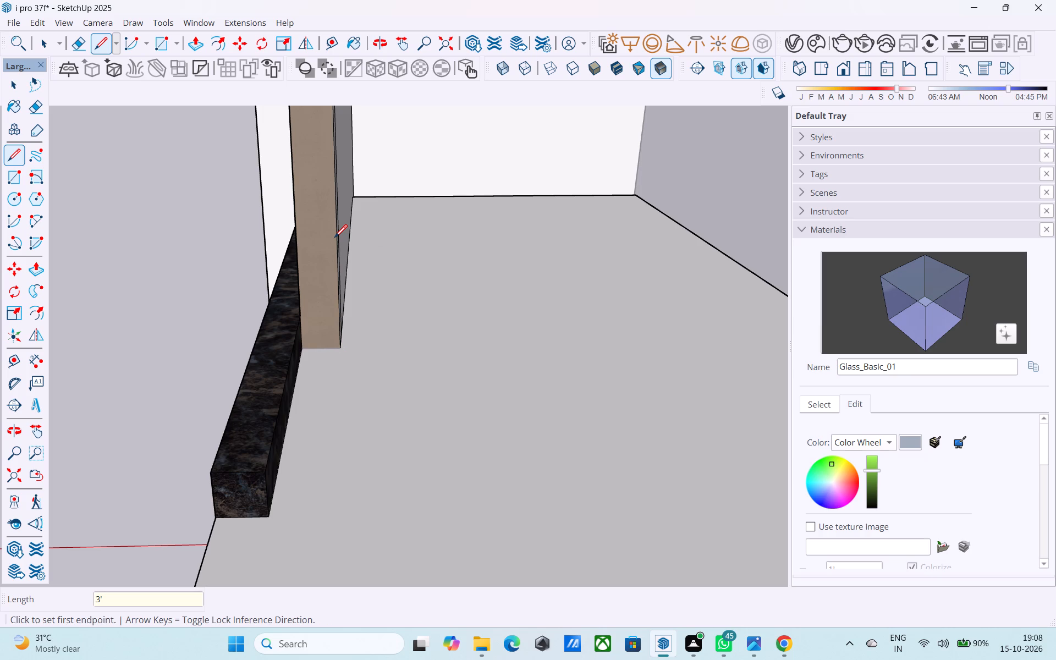
Draw a 2' vertical line up the same column corner from the terrace floor to subdivide the edge.
middle_drag(334, 239, 282, 228)
key(r)
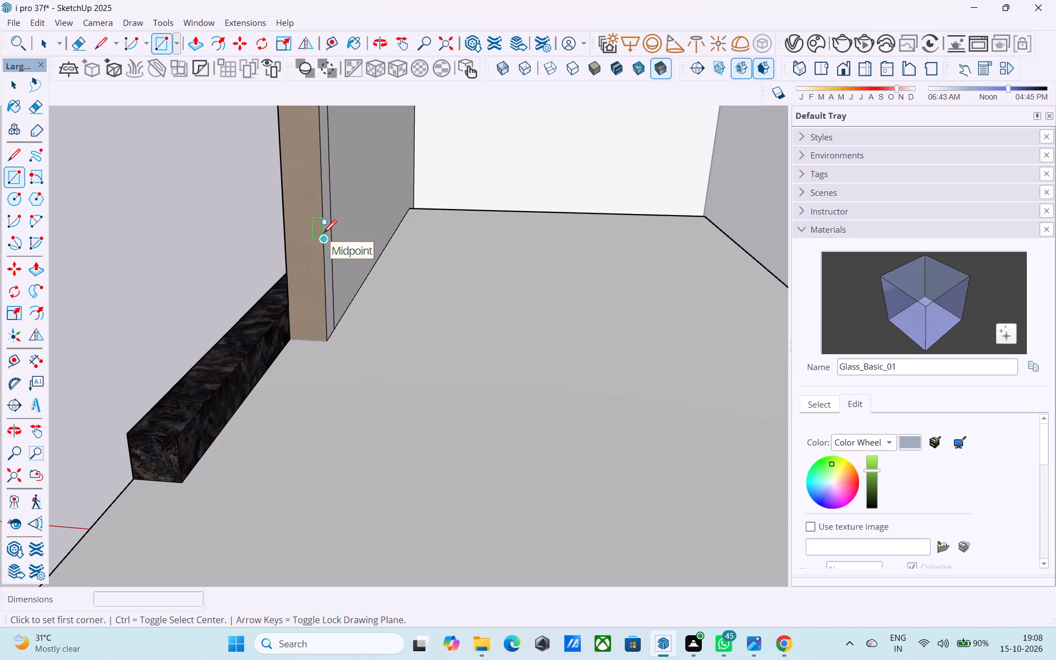
key(l)
click(327, 338)
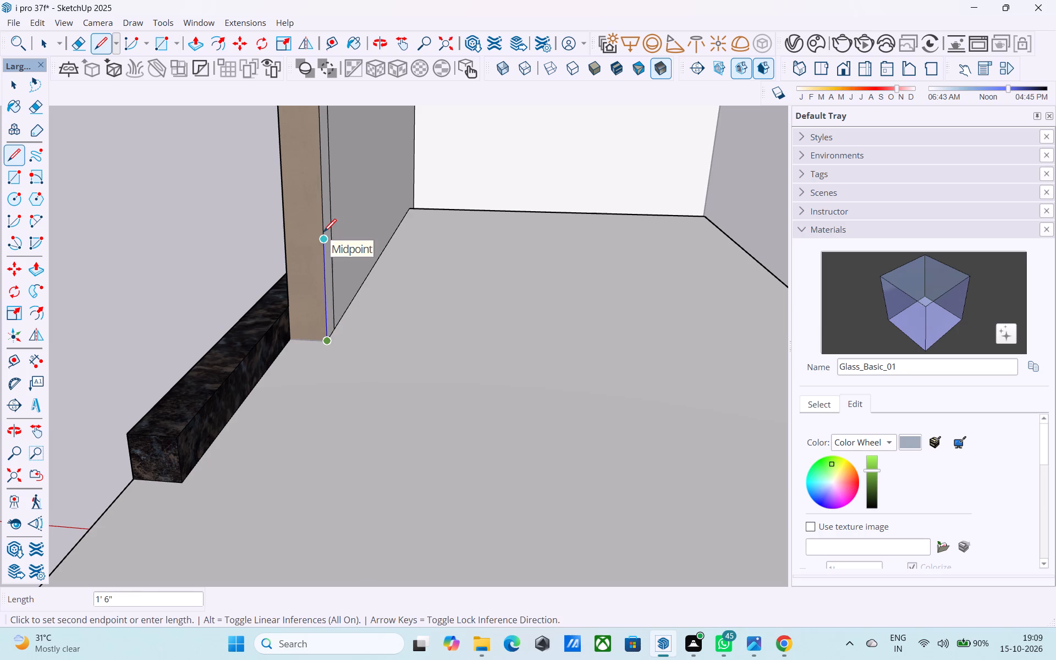
scroll(316, 179, down, 2)
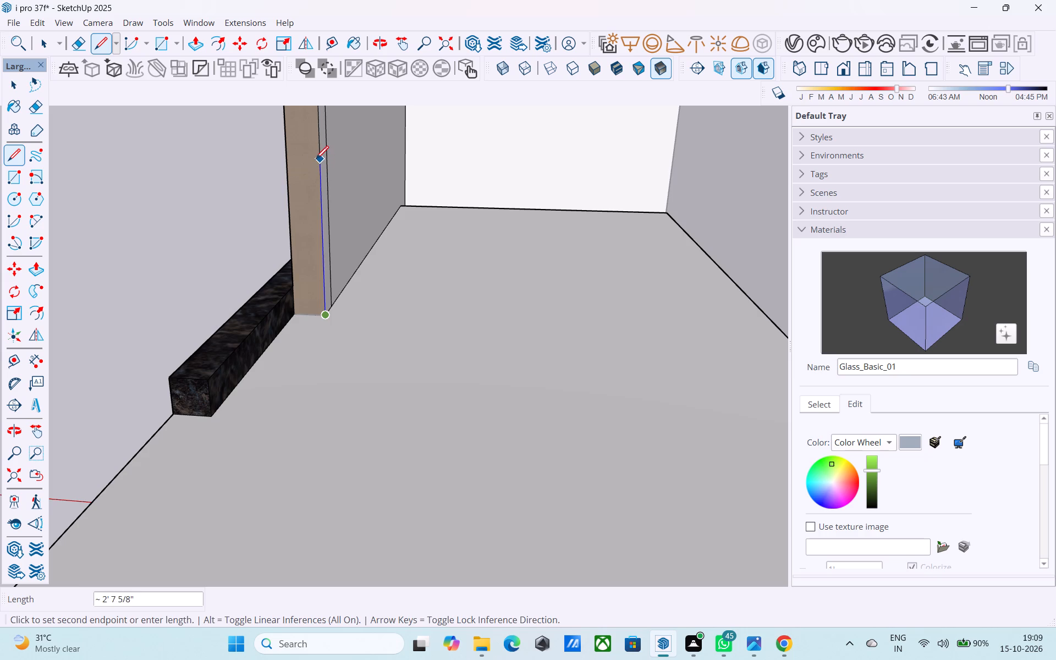
middle_drag(316, 160, 322, 198)
text(2')
key(Return)
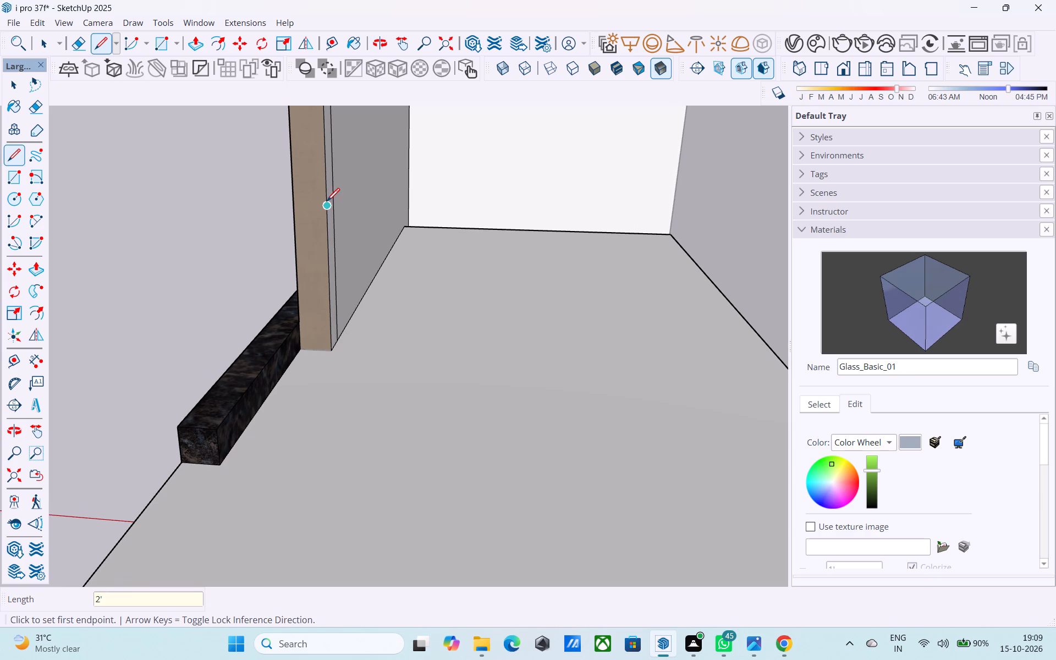
click(327, 202)
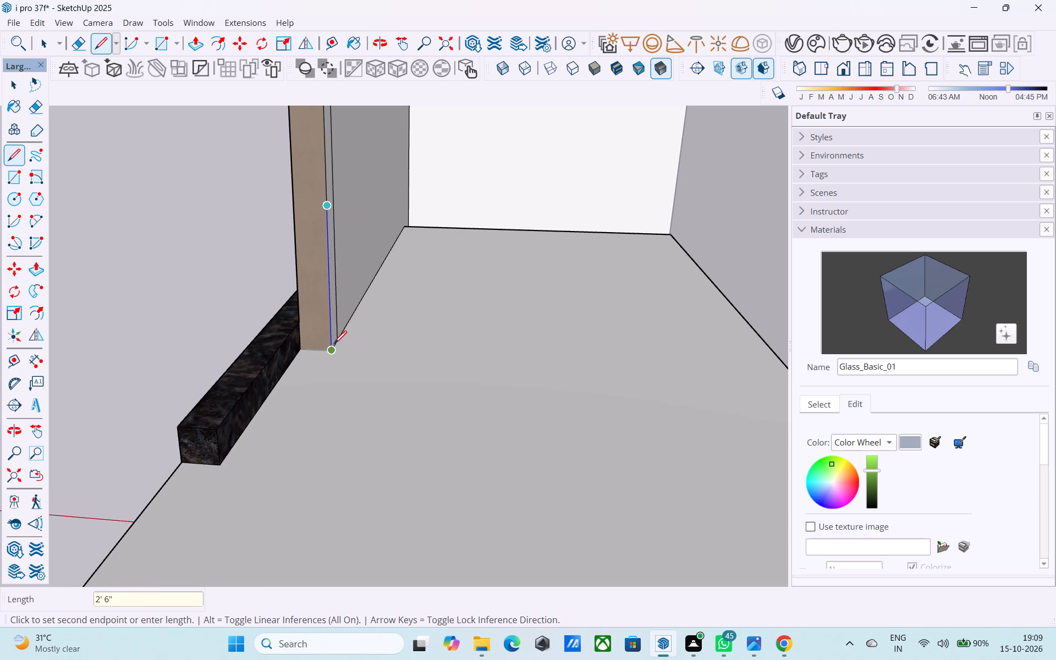
Draw a 2' 6" by 18' upright rectangle along the upper terrace front, starting from the column corner.
key(r)
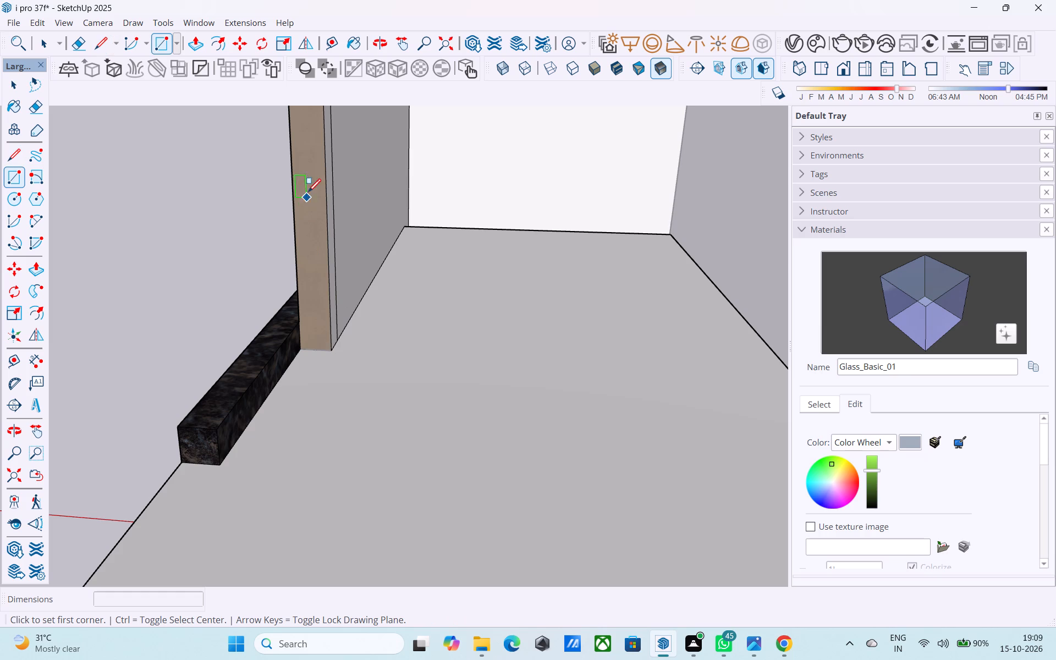
click(324, 209)
middle_drag(324, 212, 406, 204)
scroll(406, 204, down, 11)
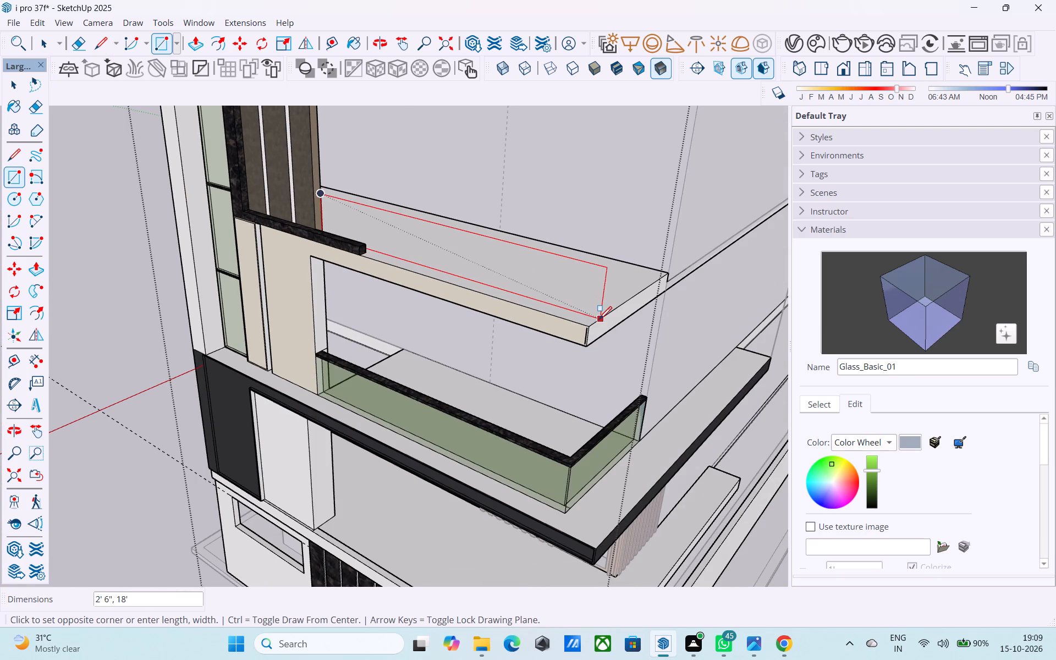
click(599, 321)
Draw an upright rectangle along the terrace's short side, from the slab's back corner to the front panel's top corner.
middle_drag(616, 311, 368, 274)
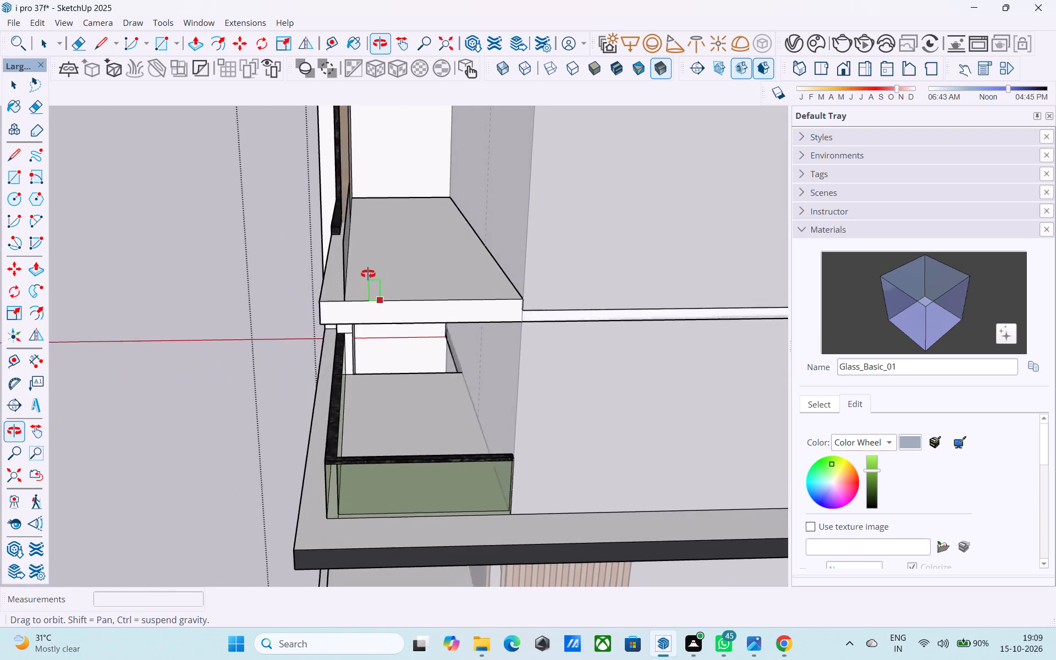
middle_drag(368, 274, 570, 291)
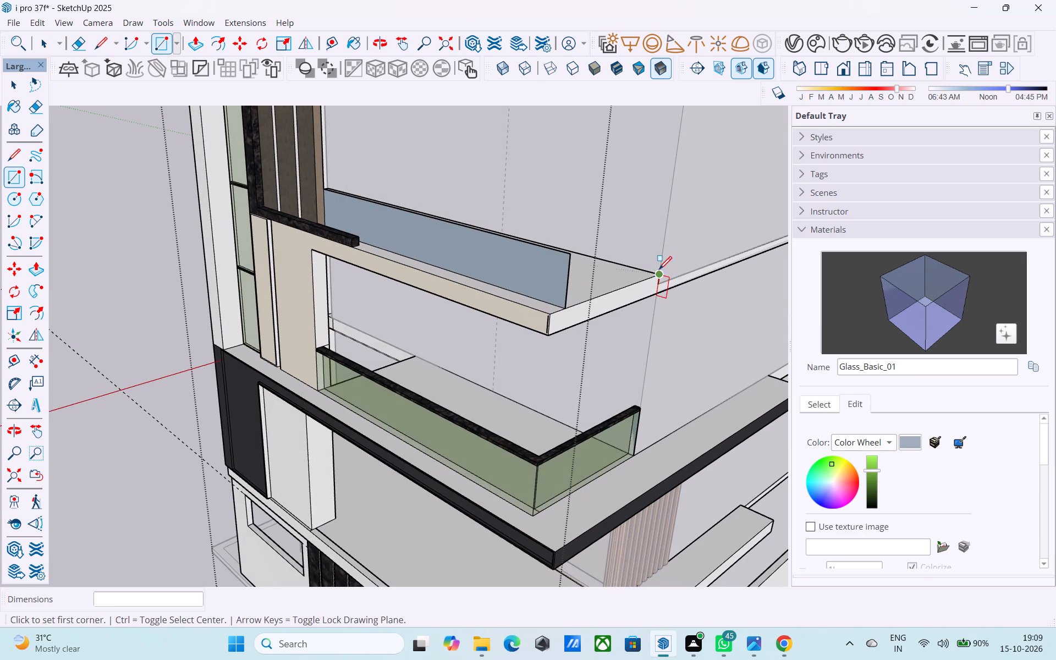
click(659, 271)
click(571, 254)
Draw a 2" line across the brown column's face, outward from the front parapet panel's top corner.
shift+middle_drag(488, 262, 491, 265)
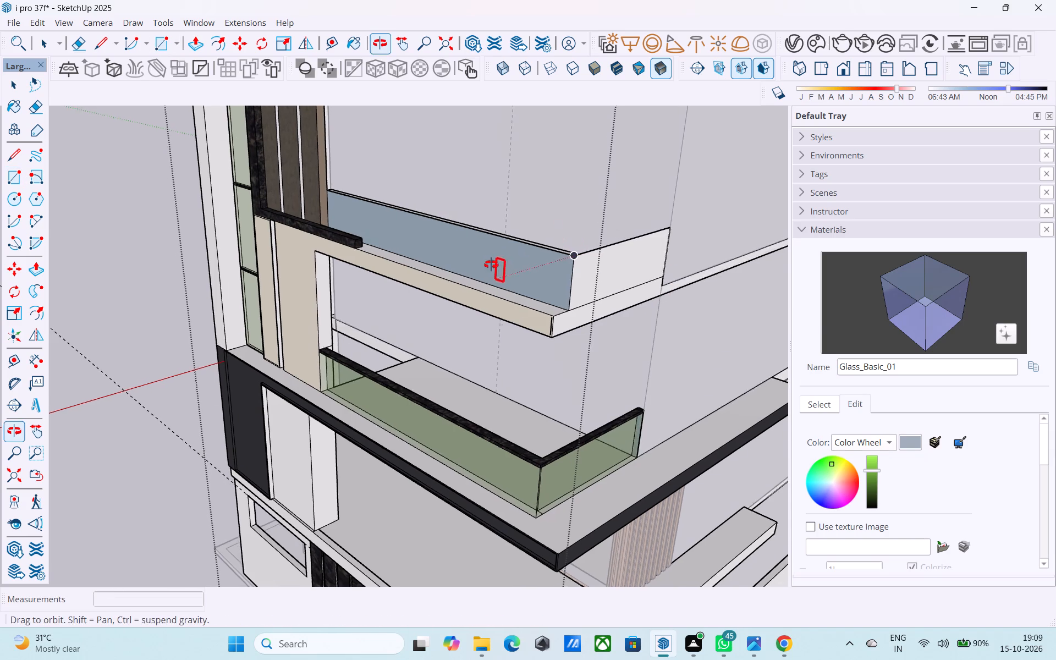
shift+middle_drag(491, 265, 446, 266)
scroll(353, 214, up, 7)
key(space)
click(303, 194)
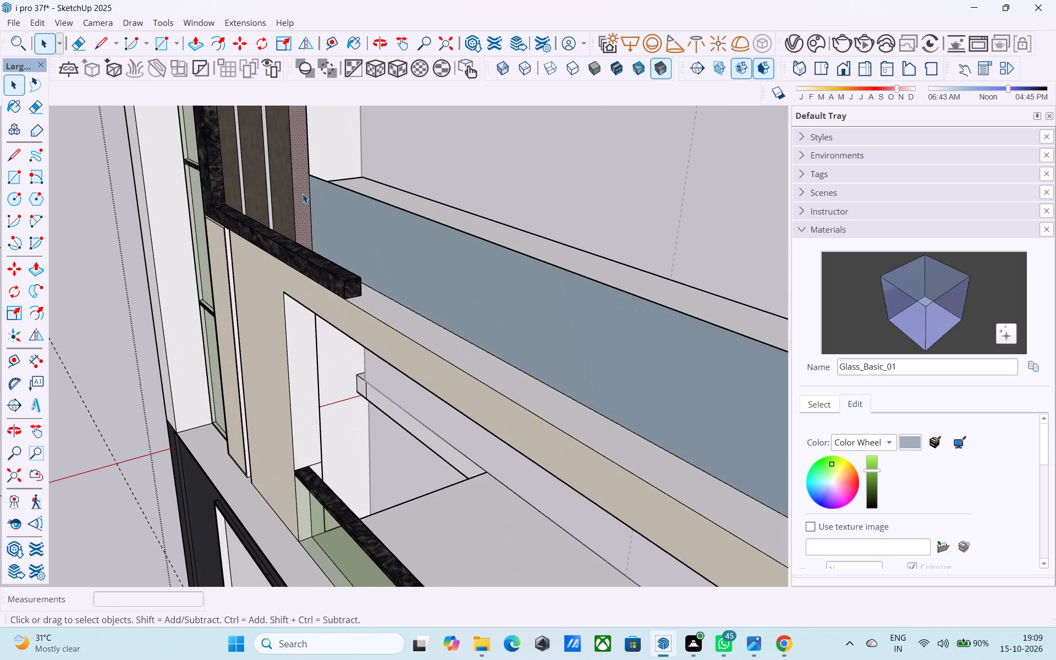
key(l)
scroll(302, 193, up, 3)
click(313, 172)
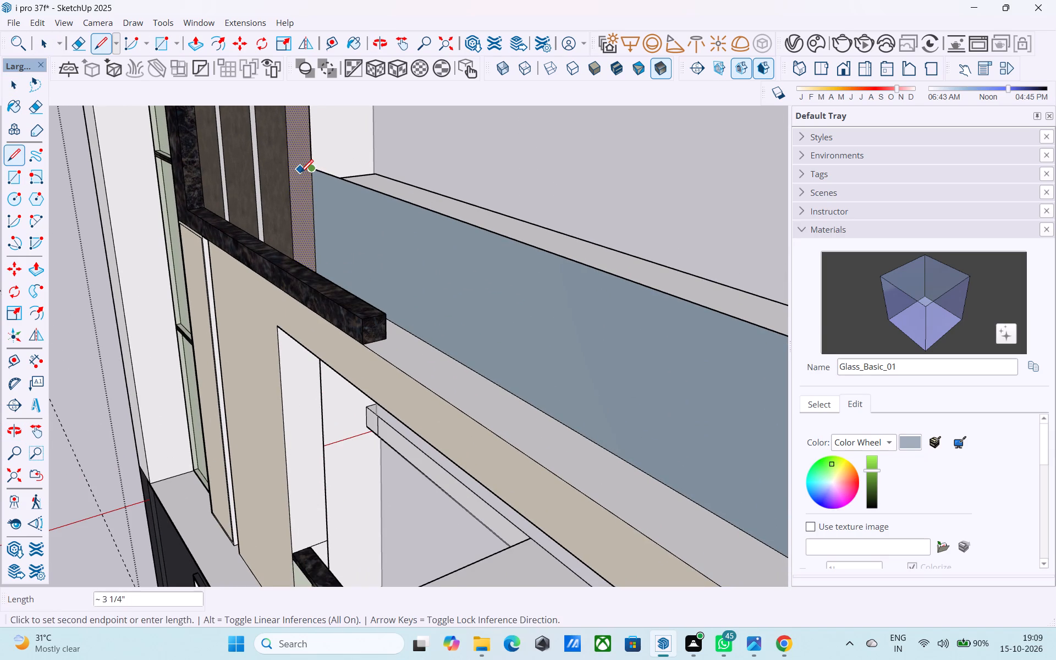
text(2")
key(Return)
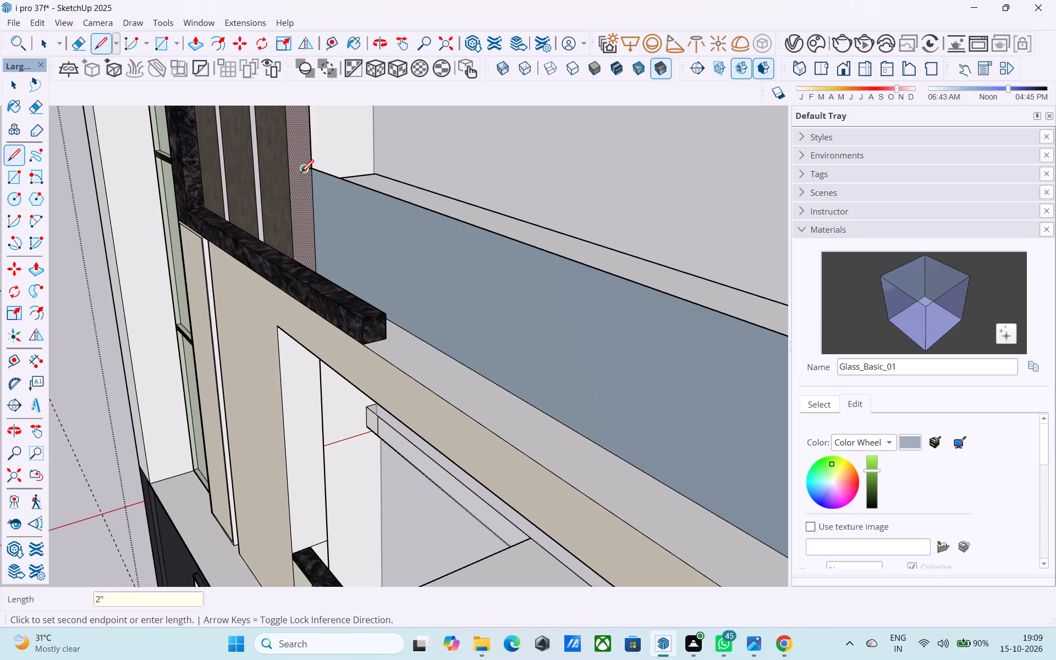
scroll(303, 152, down, 10)
scroll(506, 310, up, 3)
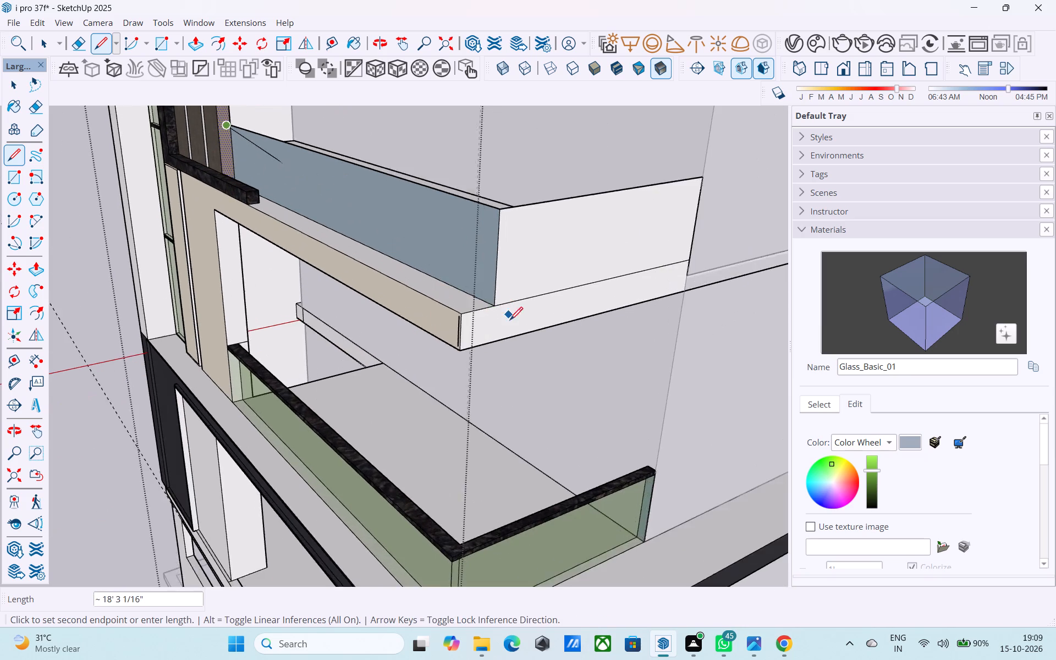
scroll(510, 321, up, 5)
key(space)
Draw a 3" line along the slab edge, outward from the bottom outer corner of the front parapet panel.
key(l)
click(483, 293)
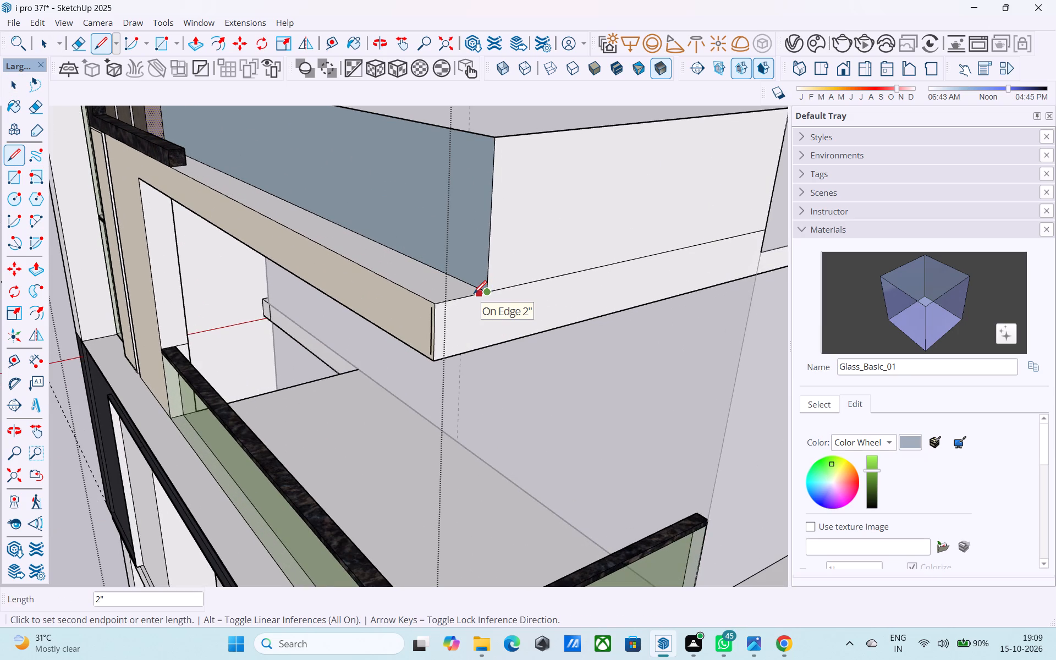
key(3)
key(shift+quotedbl)
key(Return)
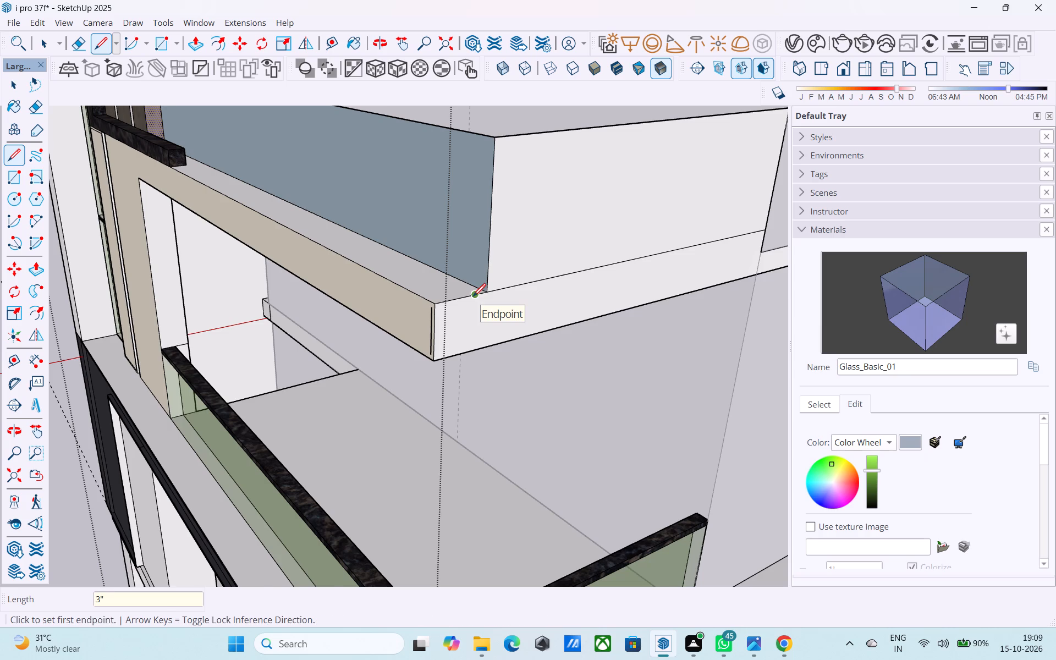
Extend the thickness line on the brown column's face by 1" to match the 3" offset at the far end.
scroll(473, 298, down, 1)
shift+middle_drag(474, 298, 521, 427)
shift+scroll(521, 427, down, 1)
shift+scroll(353, 239, up, 1)
shift+middle_drag(353, 239, 364, 289)
scroll(206, 193, up, 8)
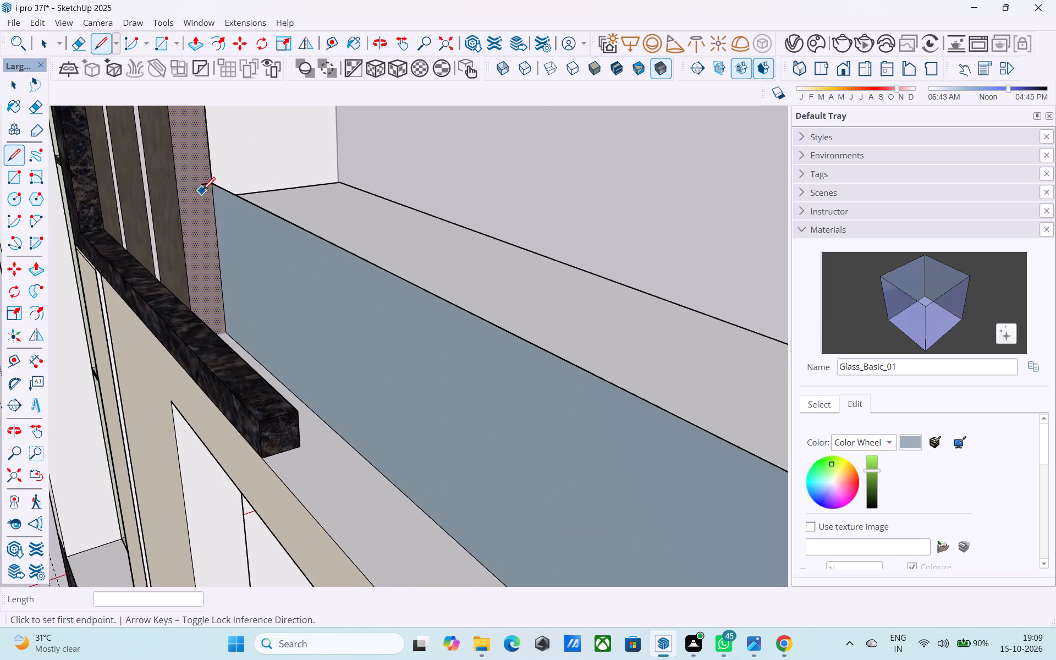
click(200, 186)
click(192, 188)
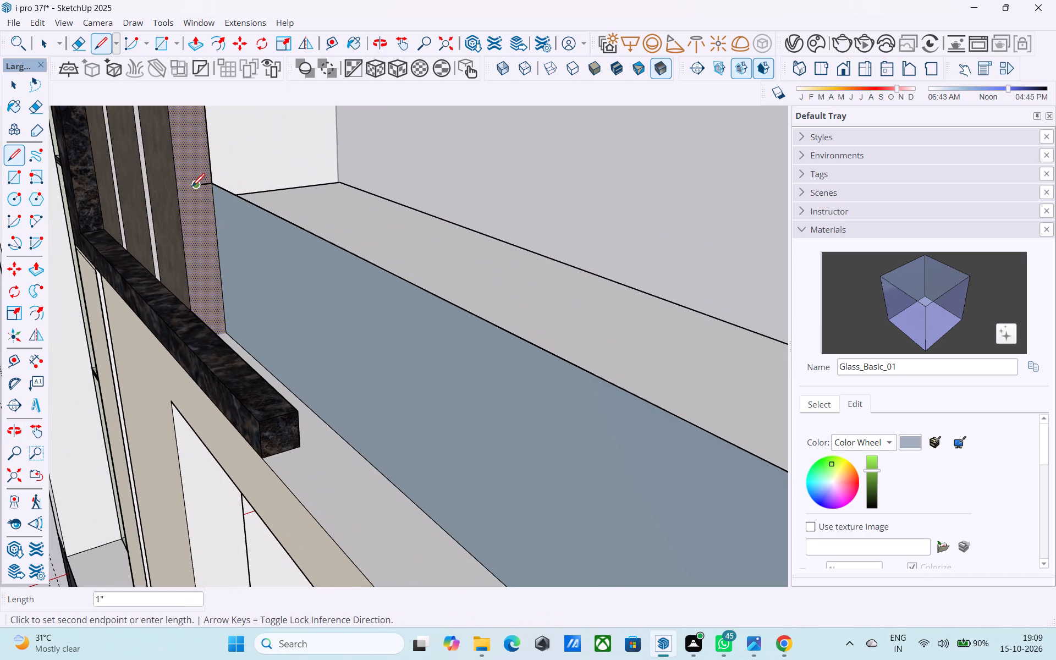
Draw the front parapet's outer face as a 2' 6" by 18' rectangle between the two 3" offset marks.
key(r)
click(193, 188)
scroll(212, 215, down, 9)
scroll(219, 224, up, 1)
scroll(220, 224, down, 2)
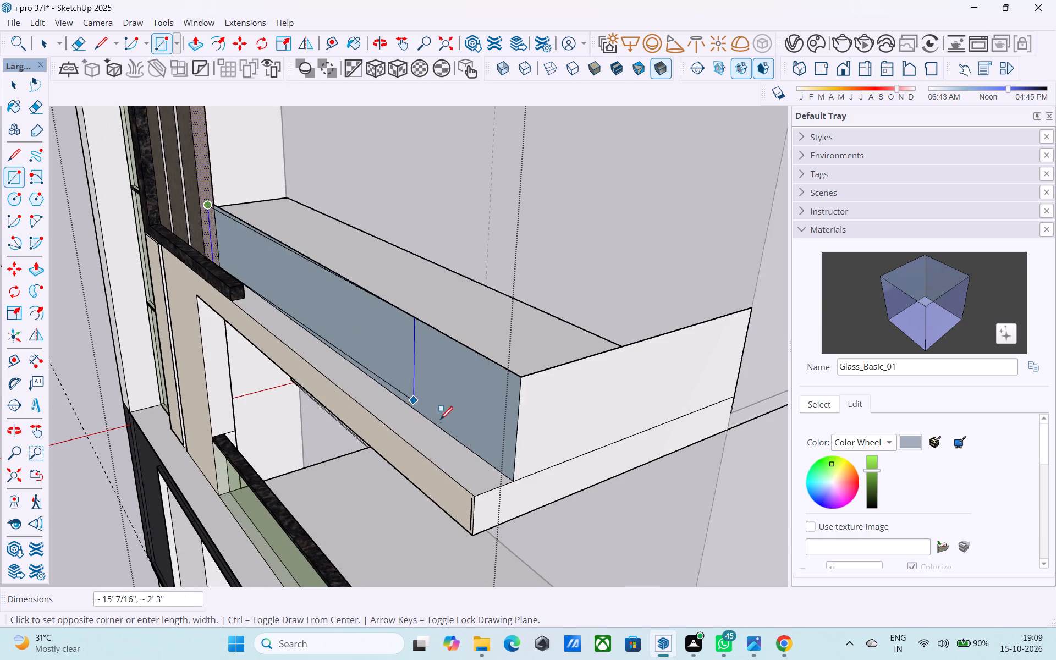
click(502, 492)
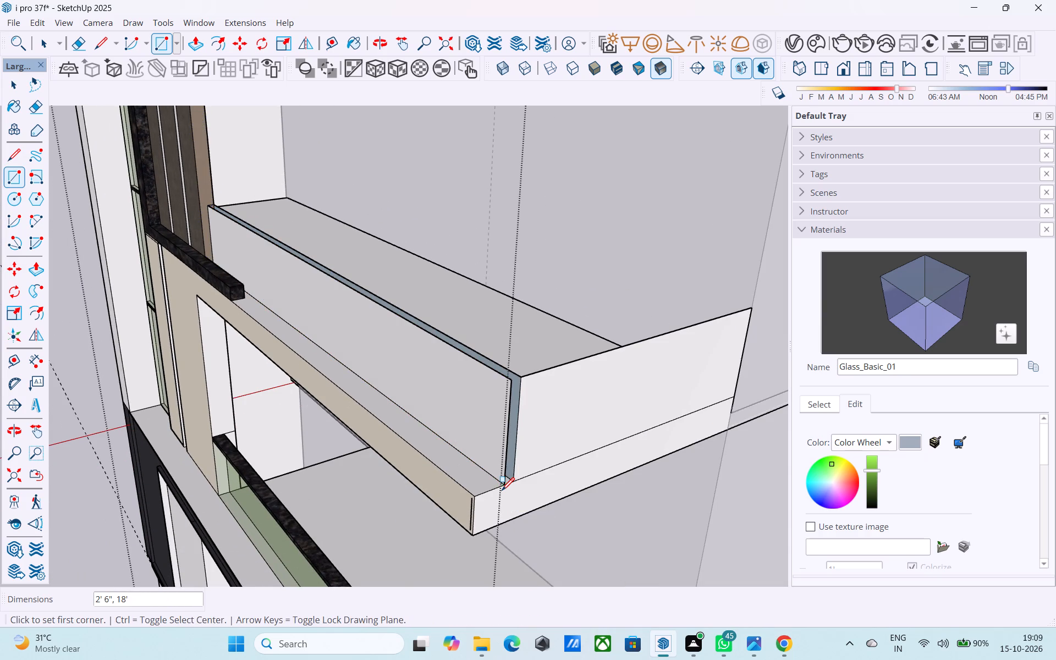
Close the open end of the front parapet with a 2' 6" high rectangle between its inner and outer faces.
middle_drag(522, 458, 476, 488)
click(405, 456)
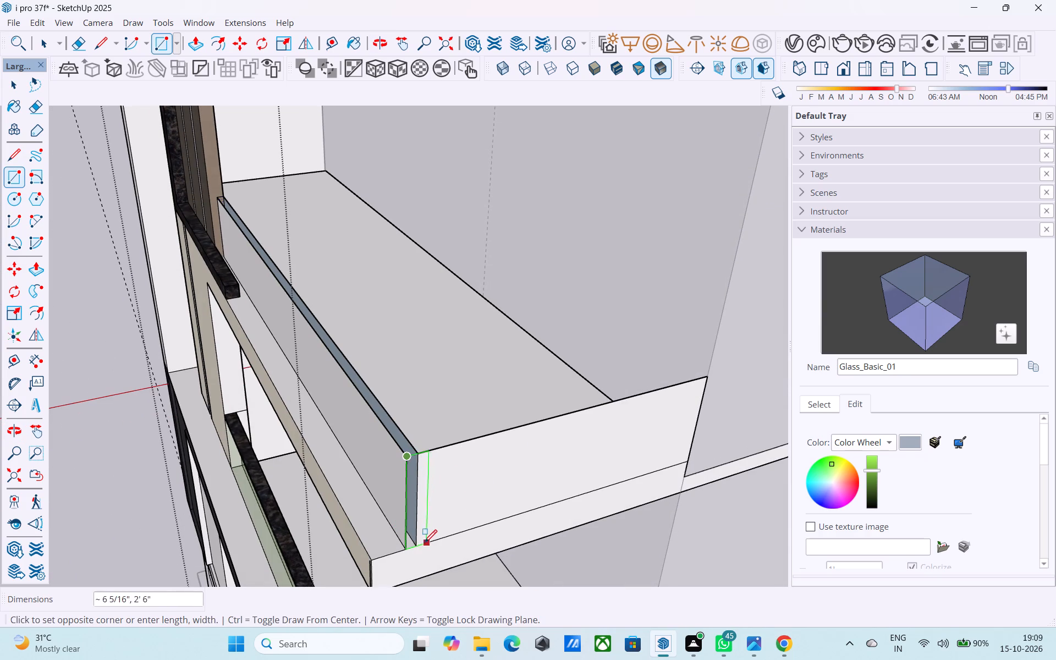
click(423, 545)
middle_drag(437, 472, 325, 490)
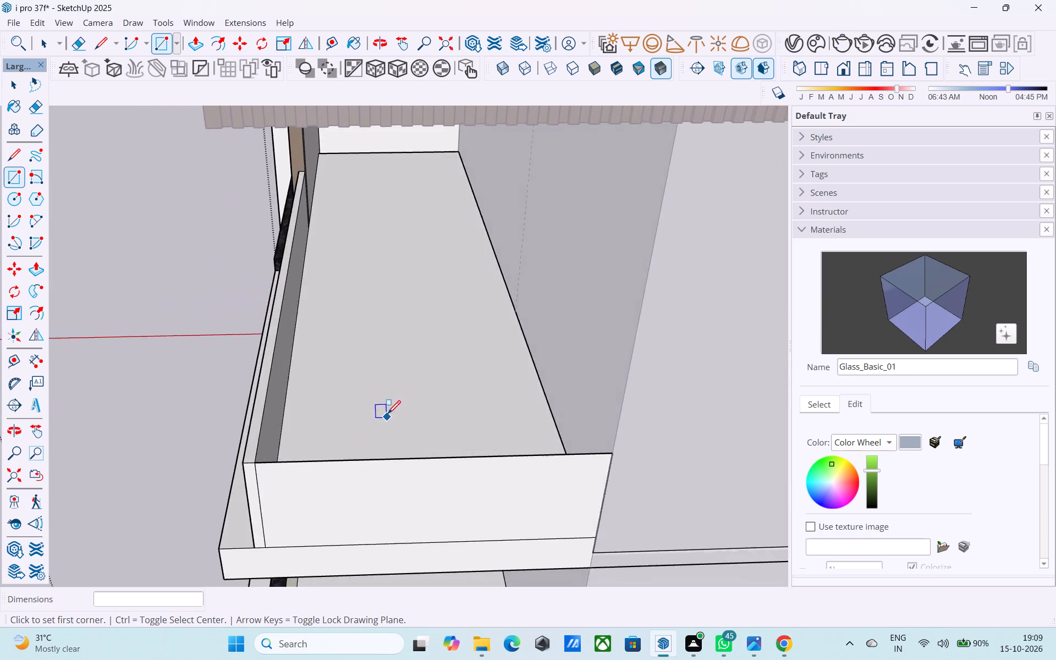
Copy the side parapet's face 3" inward over the terrace to form its inner face.
scroll(388, 407, up, 4)
middle_drag(385, 396, 658, 514)
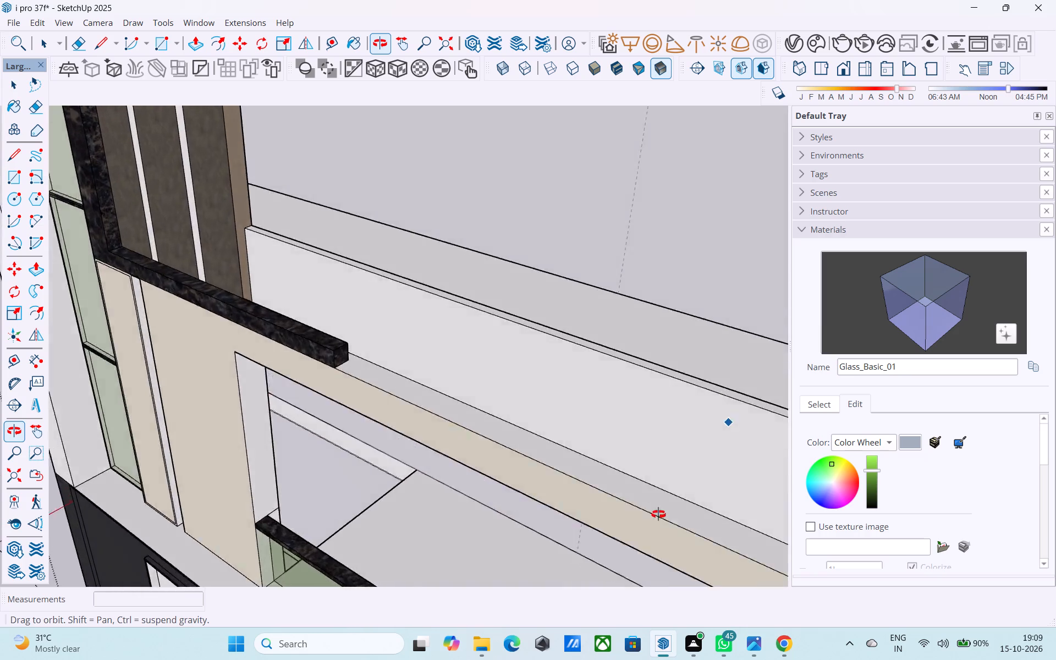
middle_drag(658, 514, 570, 511)
shift+middle_drag(362, 475, 504, 450)
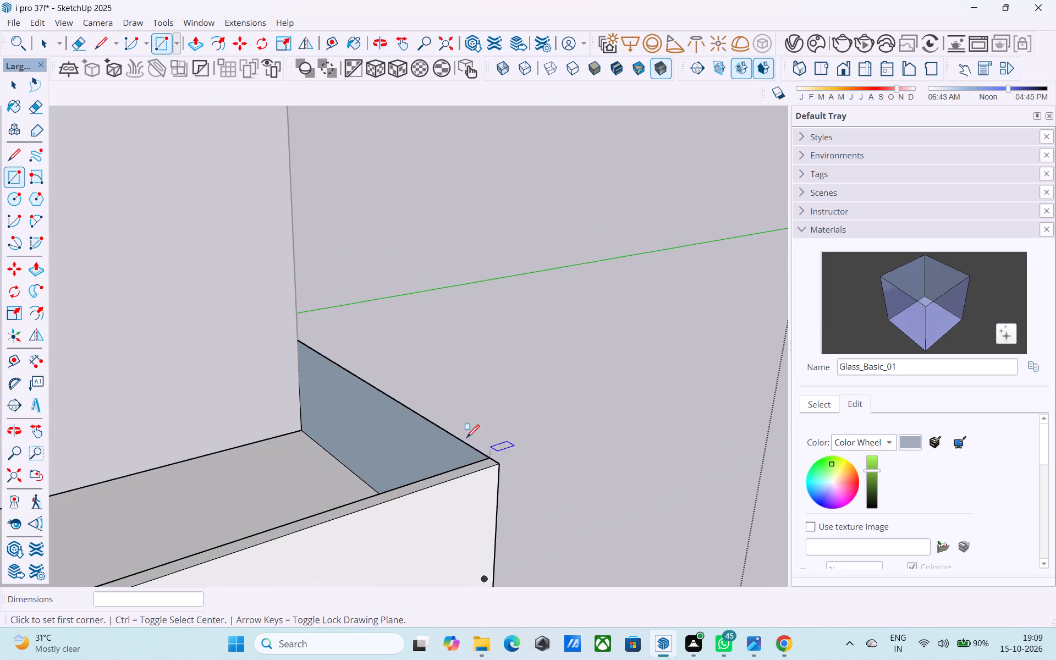
key(space)
click(405, 433)
key(m)
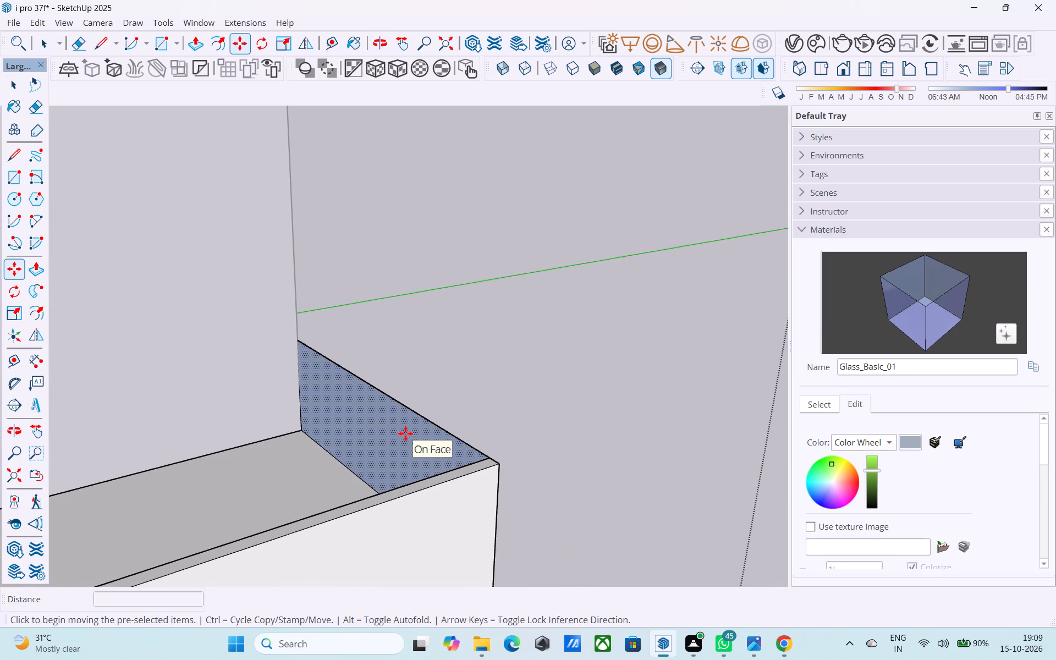
click(300, 342)
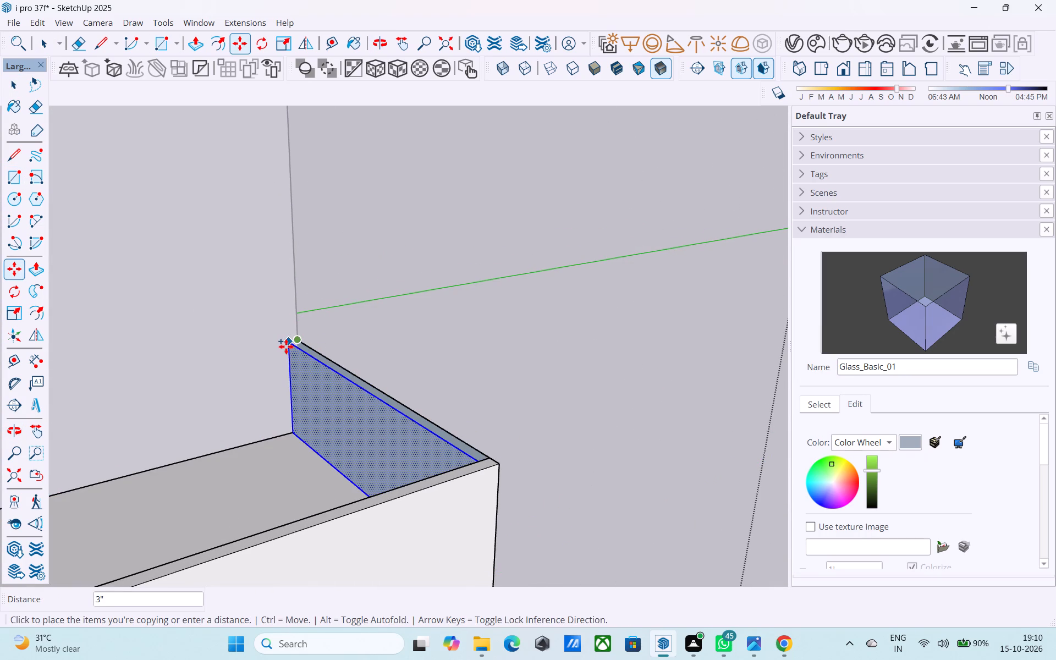
click(286, 346)
Cap the side parapet with a 3" wide rectangle, about 7' 6" long, between its inner and outer faces.
scroll(347, 381, up, 1)
middle_drag(347, 381, 298, 391)
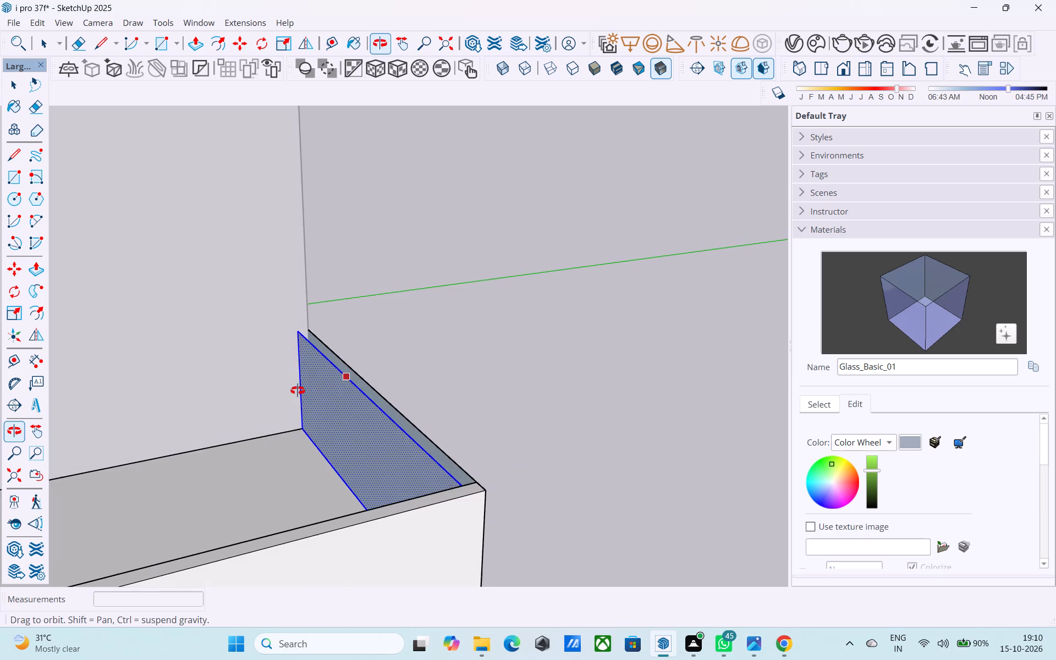
middle_drag(298, 391, 295, 391)
key(r)
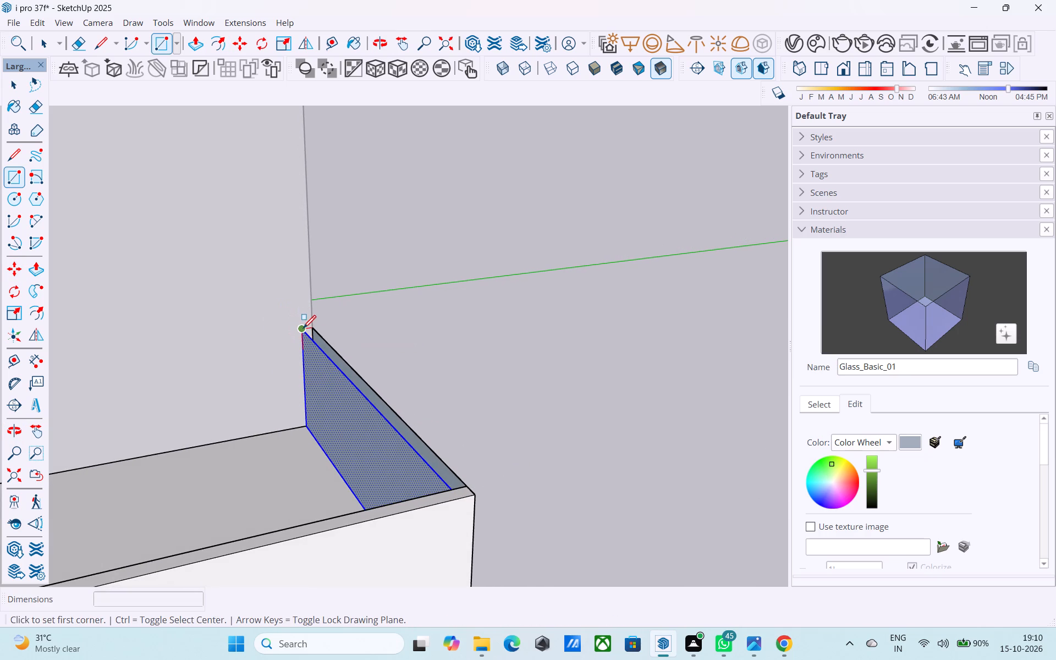
click(303, 329)
click(467, 483)
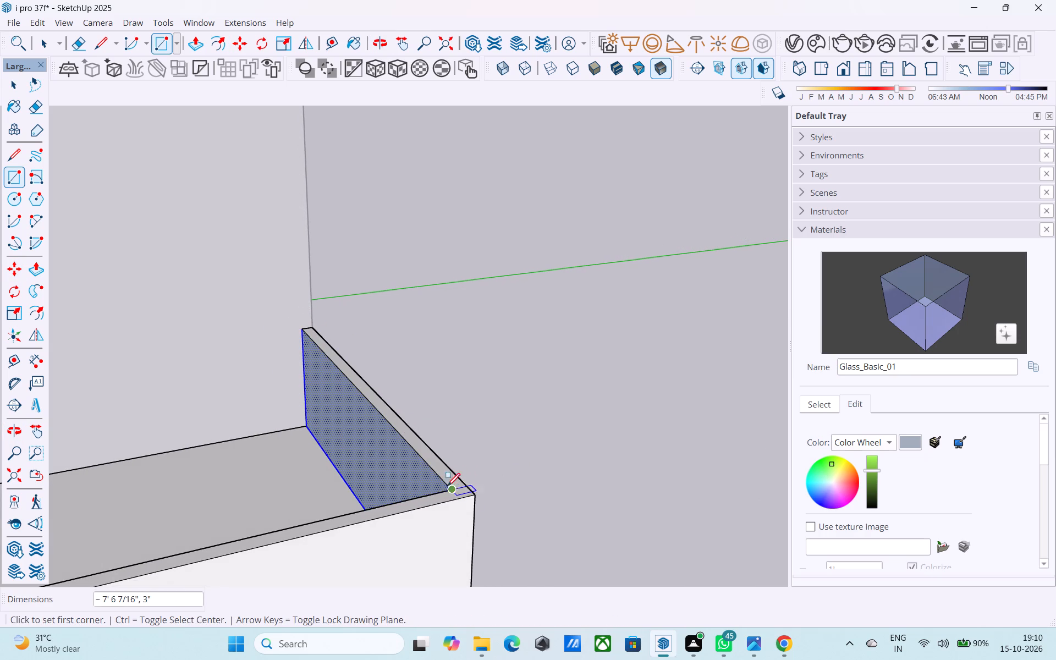
Reverse the side parapet's inner face.
key(space)
click(408, 479)
right_click(411, 474)
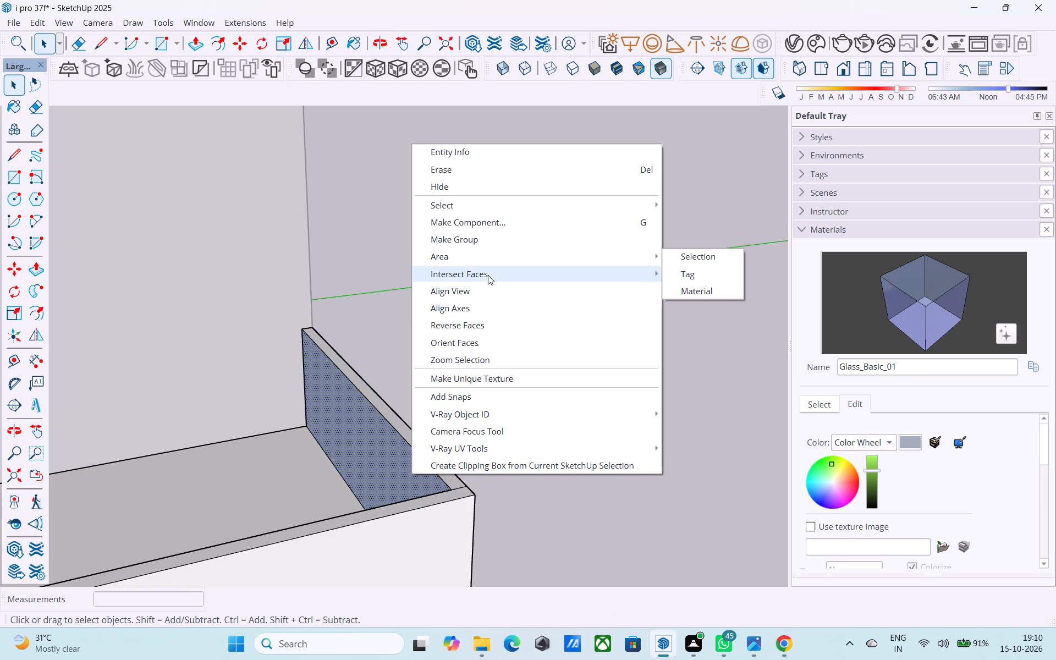
click(494, 327)
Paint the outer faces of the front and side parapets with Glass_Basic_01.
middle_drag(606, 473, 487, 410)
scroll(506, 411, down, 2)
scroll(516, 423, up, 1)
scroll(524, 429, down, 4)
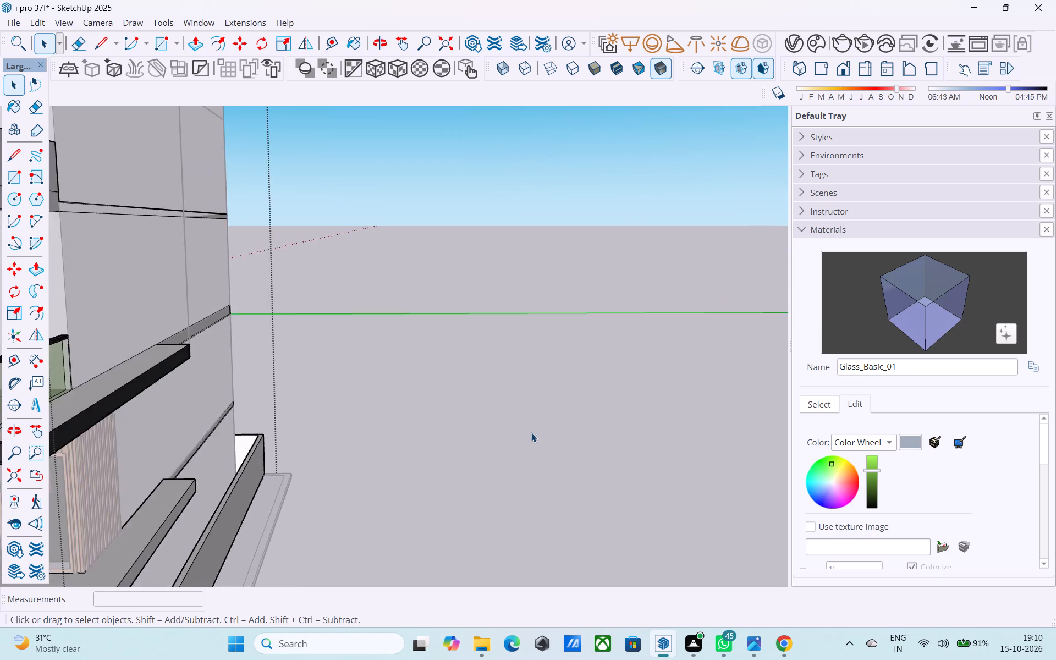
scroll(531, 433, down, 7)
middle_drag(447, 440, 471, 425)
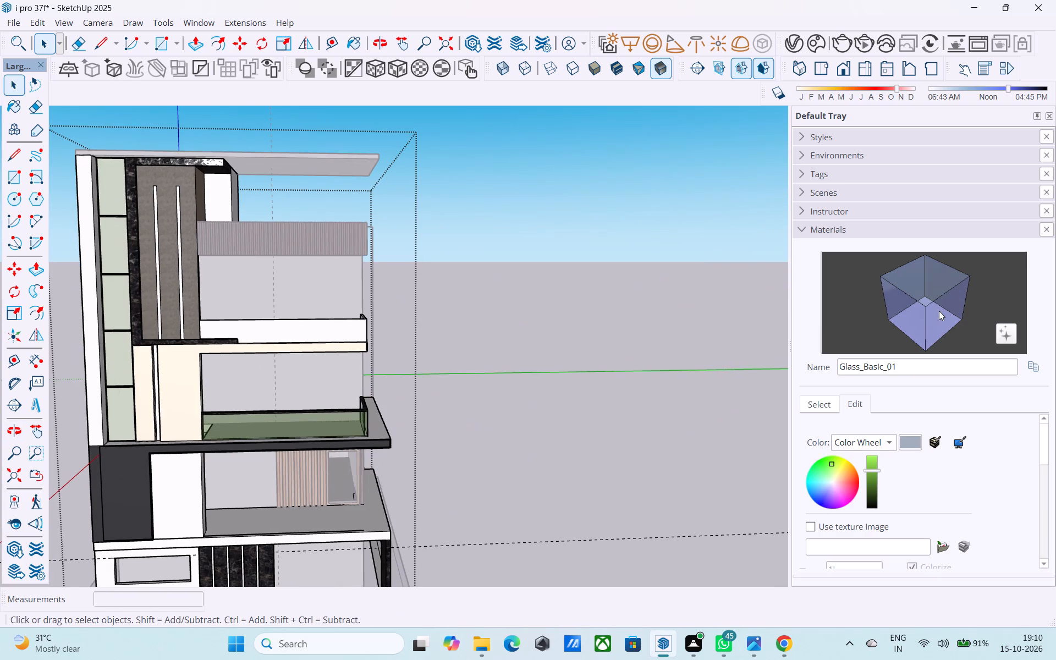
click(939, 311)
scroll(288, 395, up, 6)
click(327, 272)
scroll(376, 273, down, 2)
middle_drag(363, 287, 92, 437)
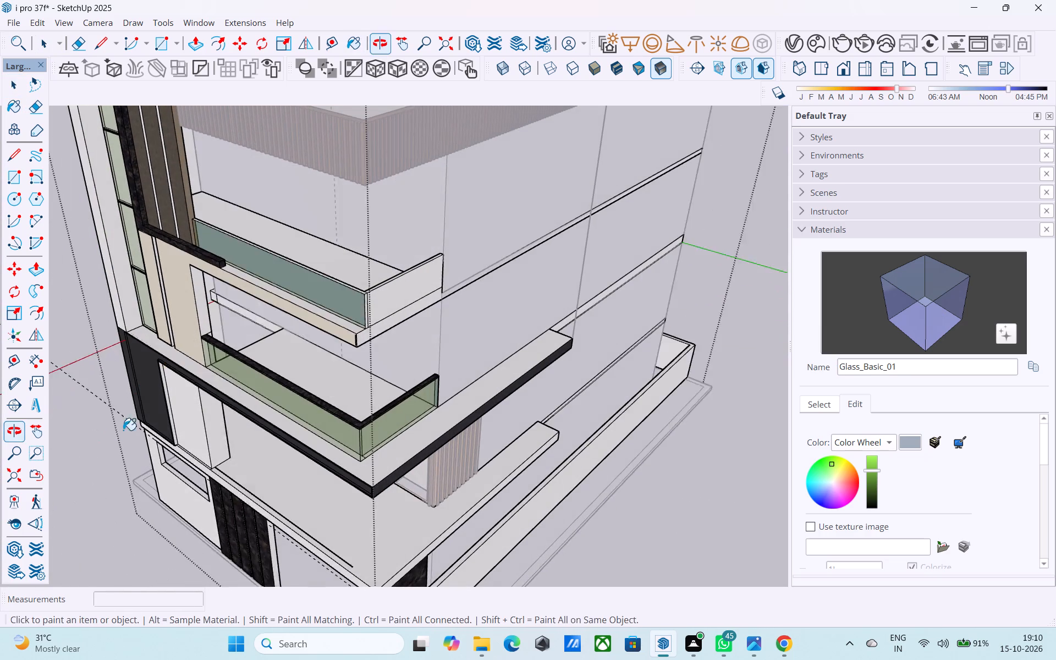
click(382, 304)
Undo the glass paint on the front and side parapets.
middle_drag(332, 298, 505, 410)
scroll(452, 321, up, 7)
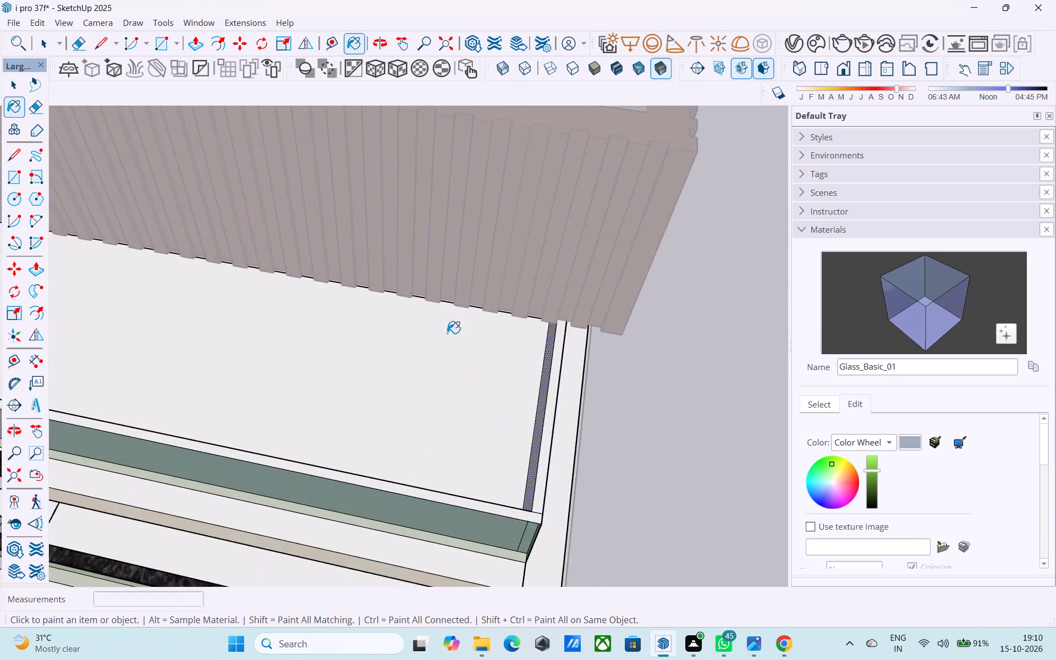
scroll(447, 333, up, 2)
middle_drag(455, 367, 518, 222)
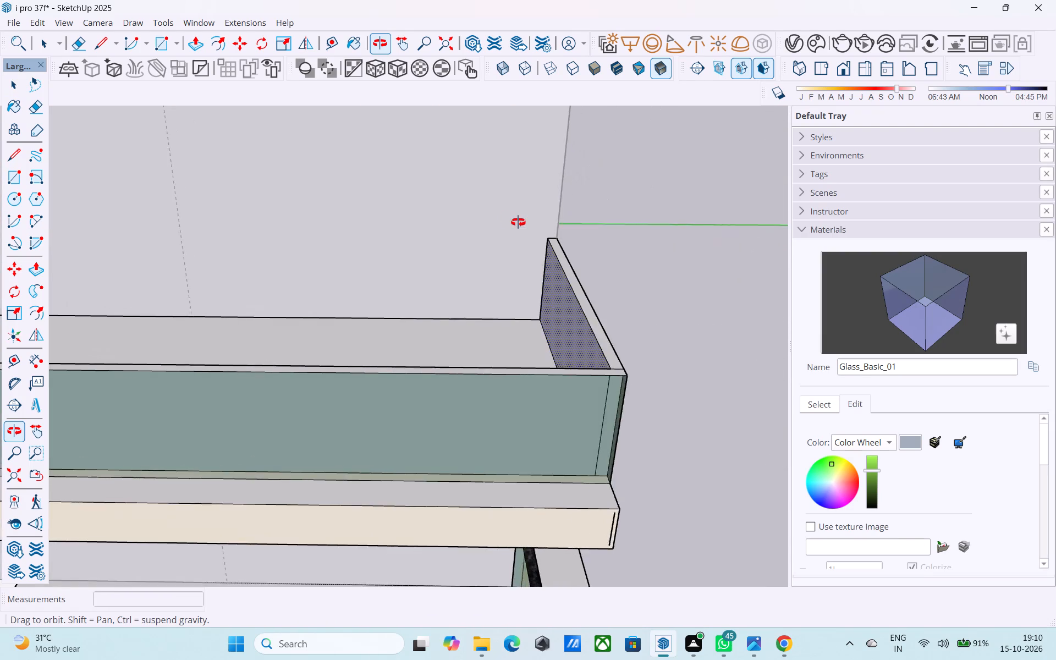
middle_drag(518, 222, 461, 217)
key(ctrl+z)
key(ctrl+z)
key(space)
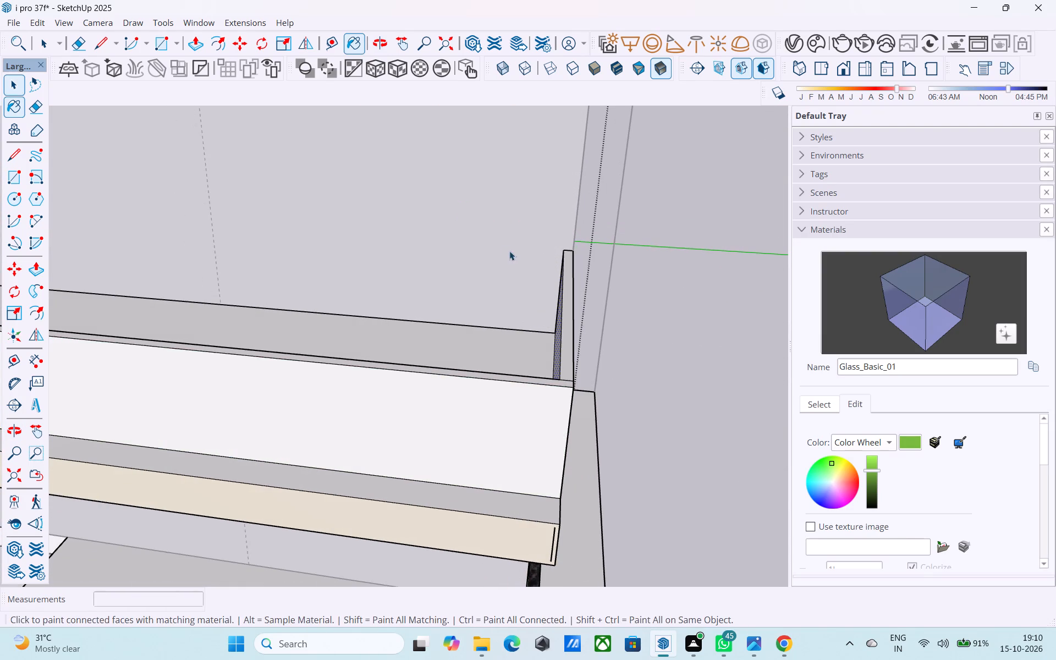
Erase the leftover vertical edge and the top seam edge where the front and side parapets meet.
middle_drag(511, 251, 414, 198)
scroll(427, 228, down, 5)
scroll(392, 272, up, 7)
middle_drag(587, 351, 549, 352)
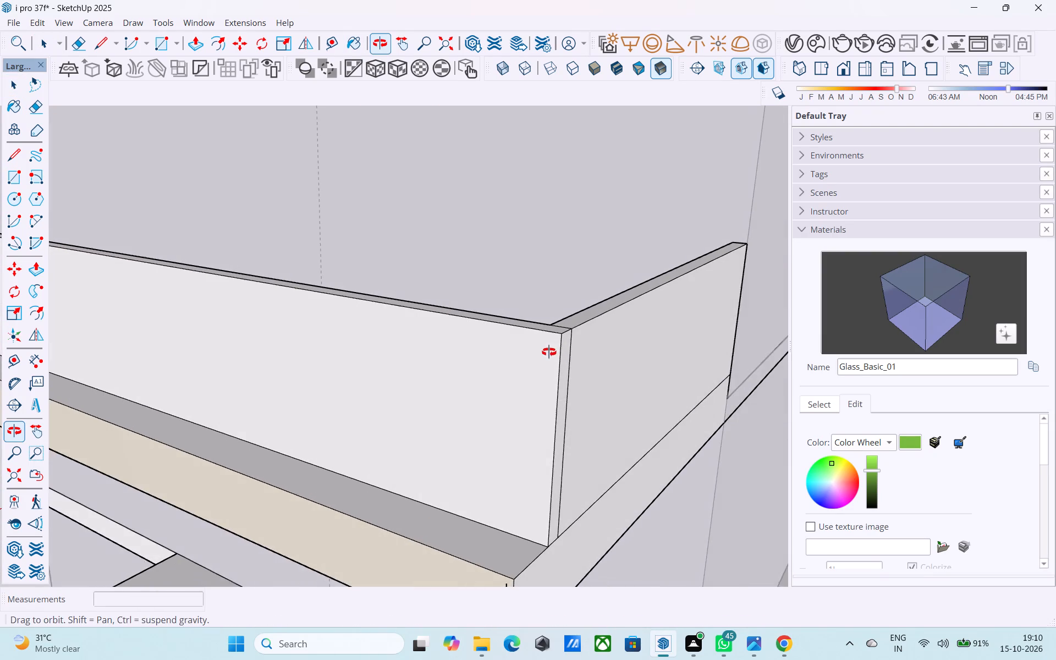
middle_drag(549, 352, 533, 357)
key(e)
drag(564, 382, 574, 386)
middle_drag(568, 367, 111, 311)
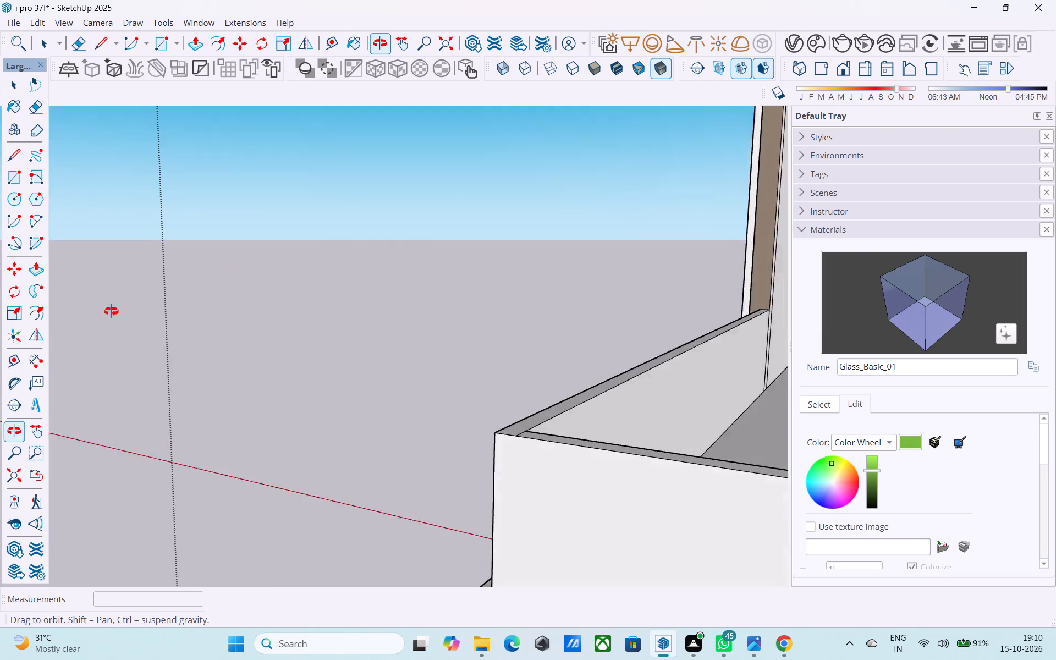
middle_drag(111, 311, 667, 457)
click(561, 329)
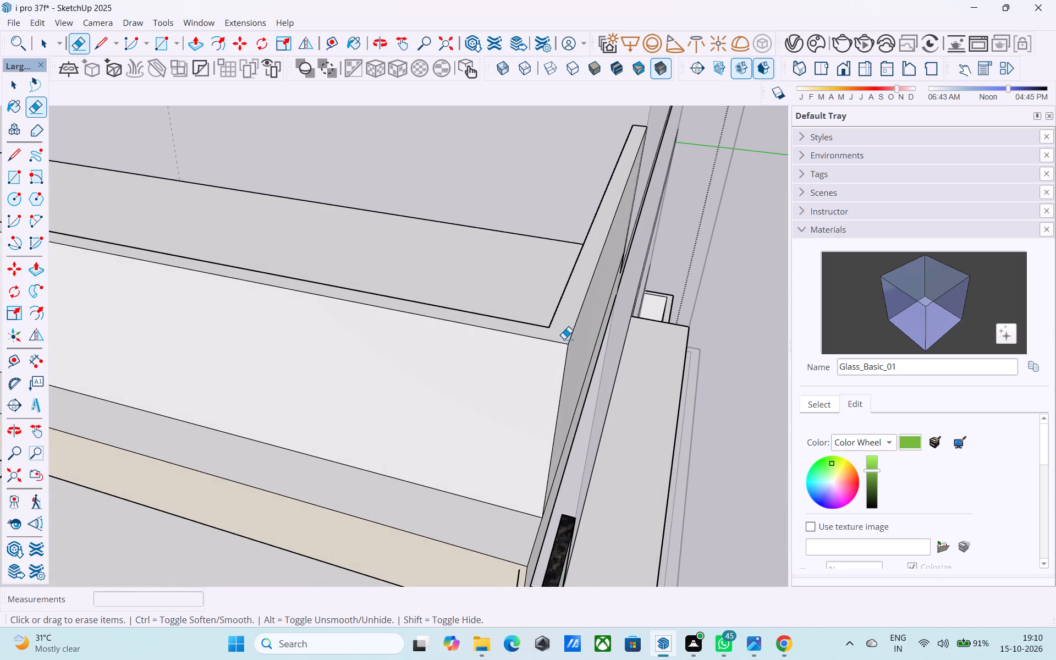
scroll(563, 335, down, 5)
key(space)
Copy the front parapet's top outer edge 2" down its outer face.
middle_drag(551, 344, 561, 316)
scroll(541, 379, up, 4)
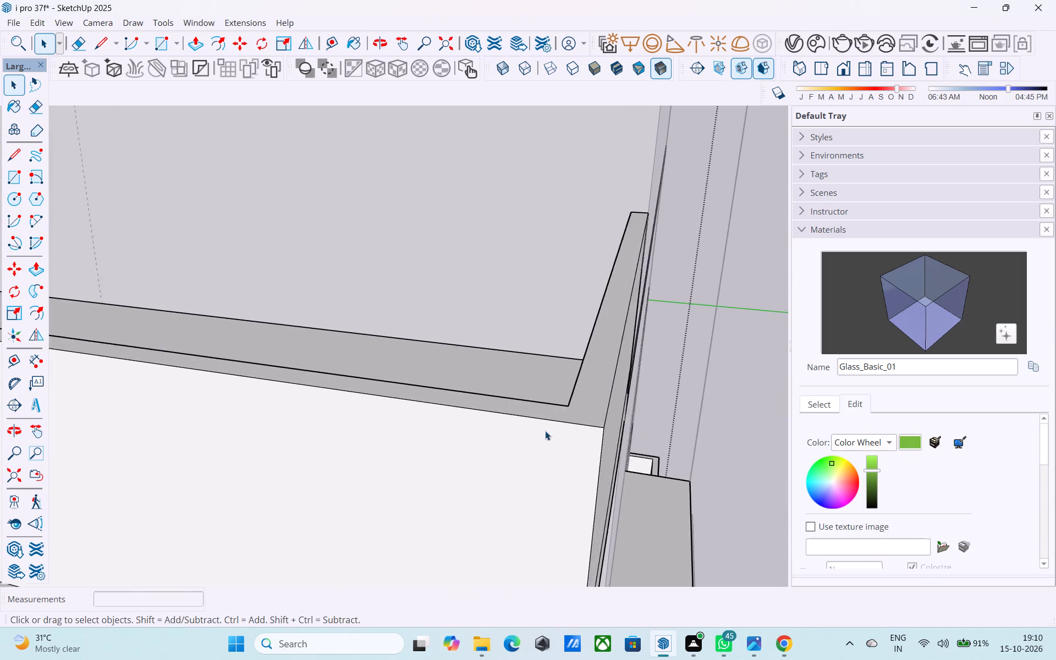
scroll(545, 431, up, 2)
middle_drag(548, 447, 520, 303)
click(530, 271)
key(m)
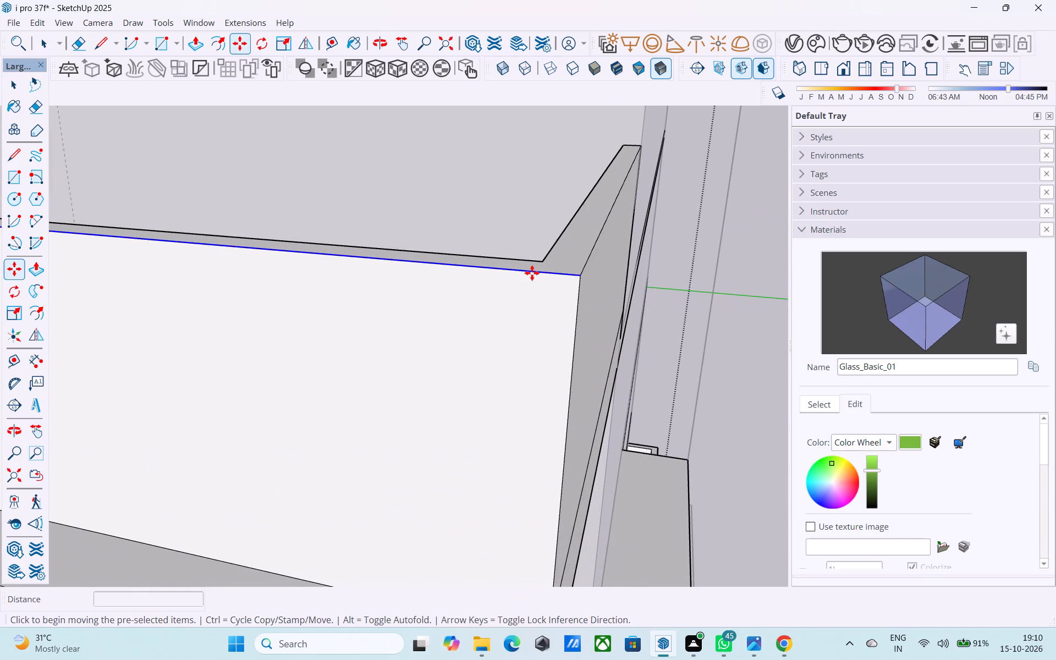
click(576, 274)
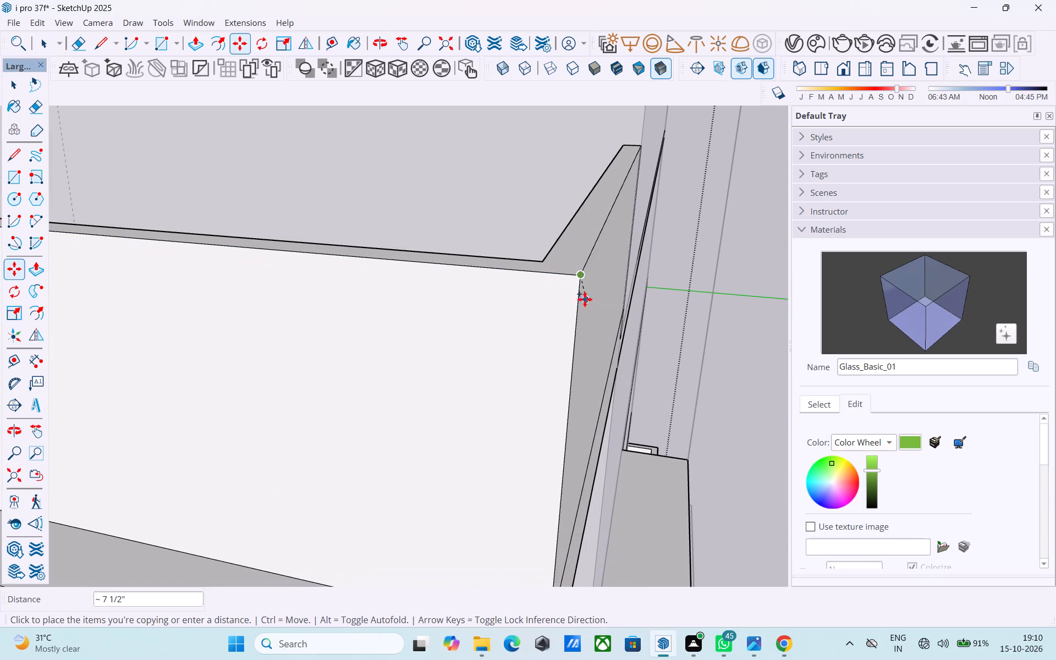
key(3)
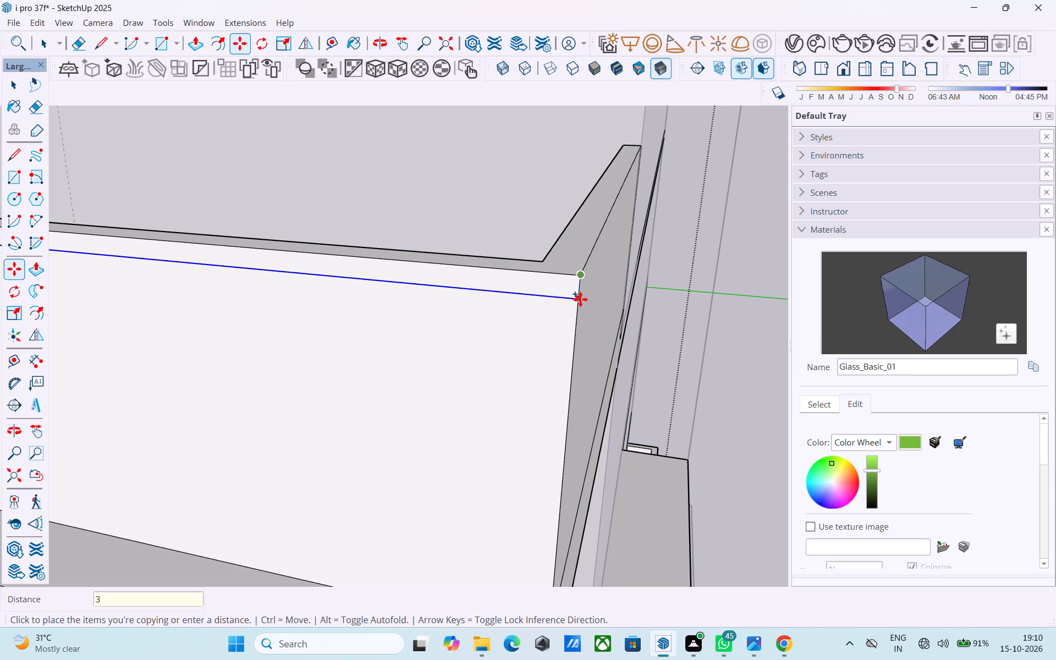
key(BackSpace)
text(2")
key(Return)
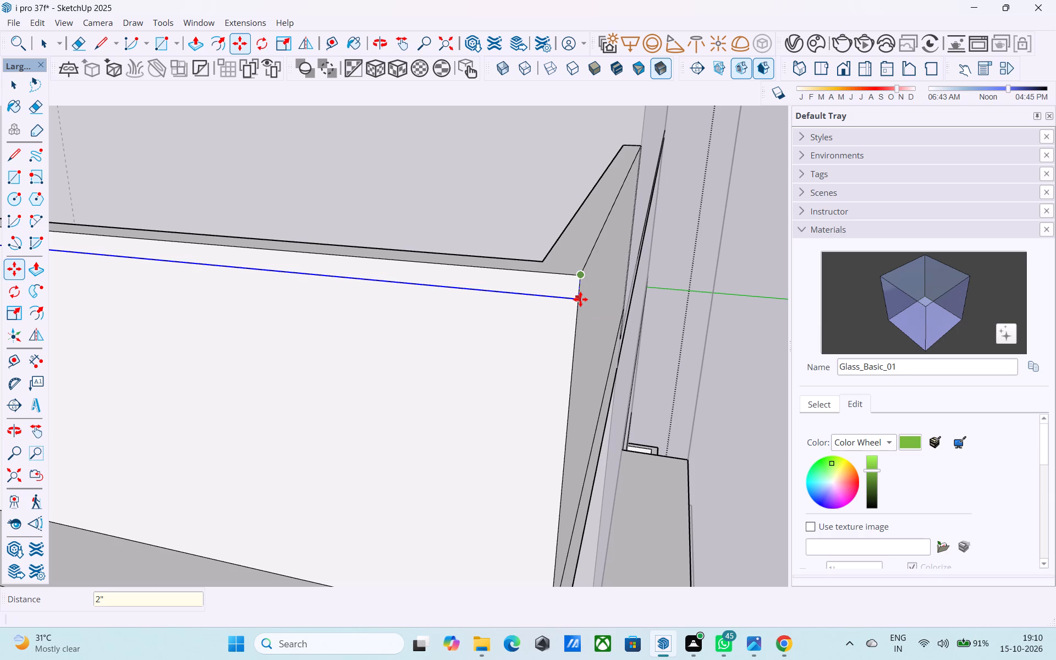
Continue the cap line along the side parapet's outer face, from the front corner back to the far end.
key(l)
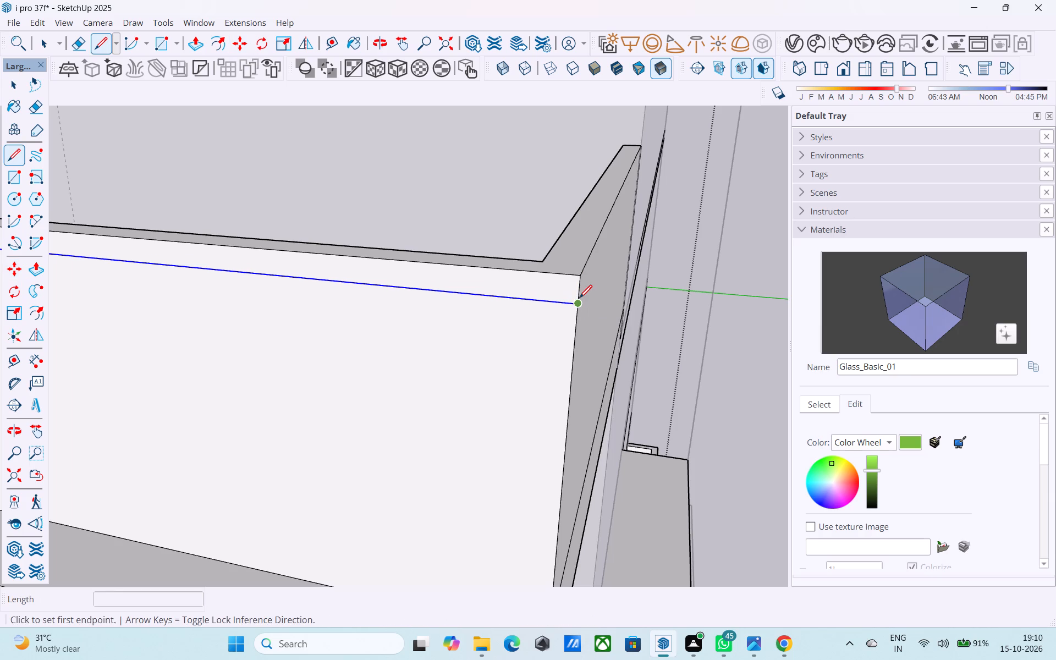
click(578, 300)
middle_drag(602, 265, 570, 237)
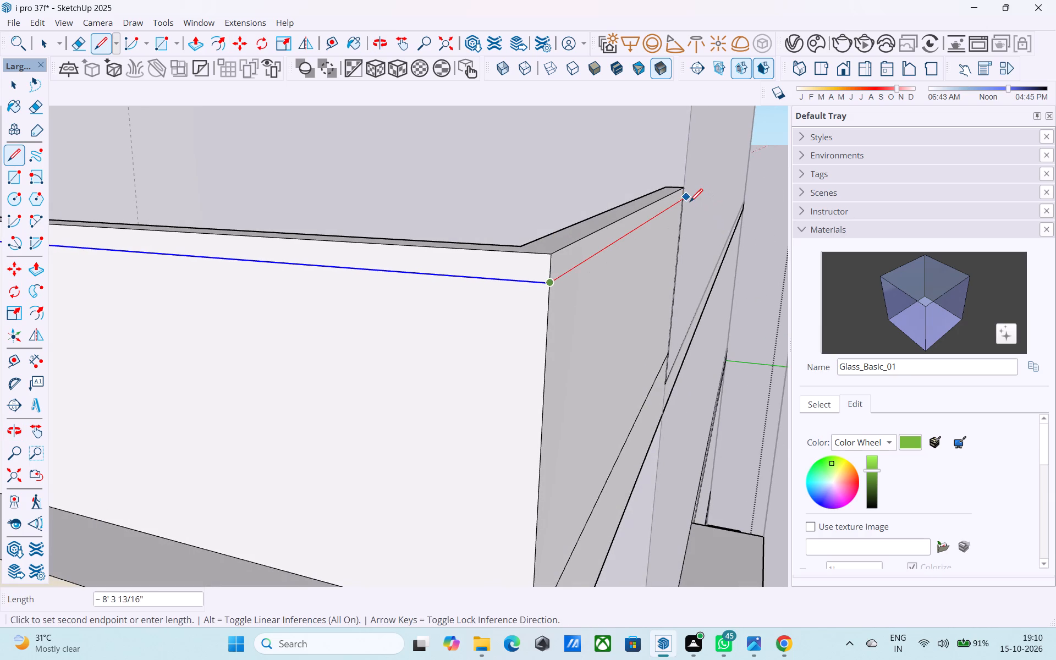
click(686, 201)
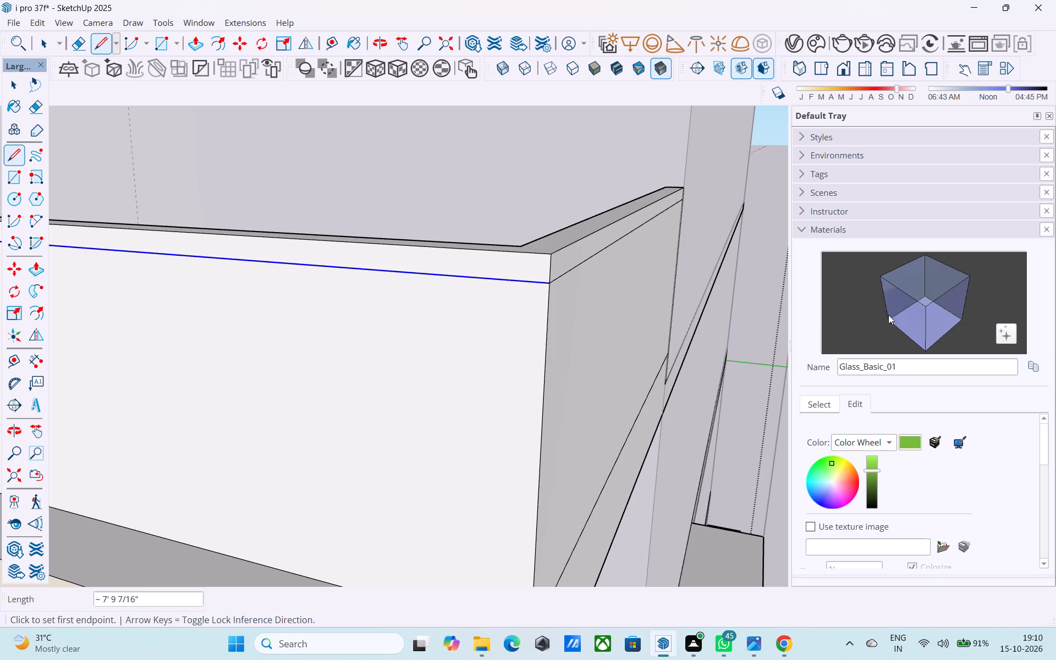
Paint the parapet's front and side cap bands and its top surface with Marble_07_1K.
click(832, 403)
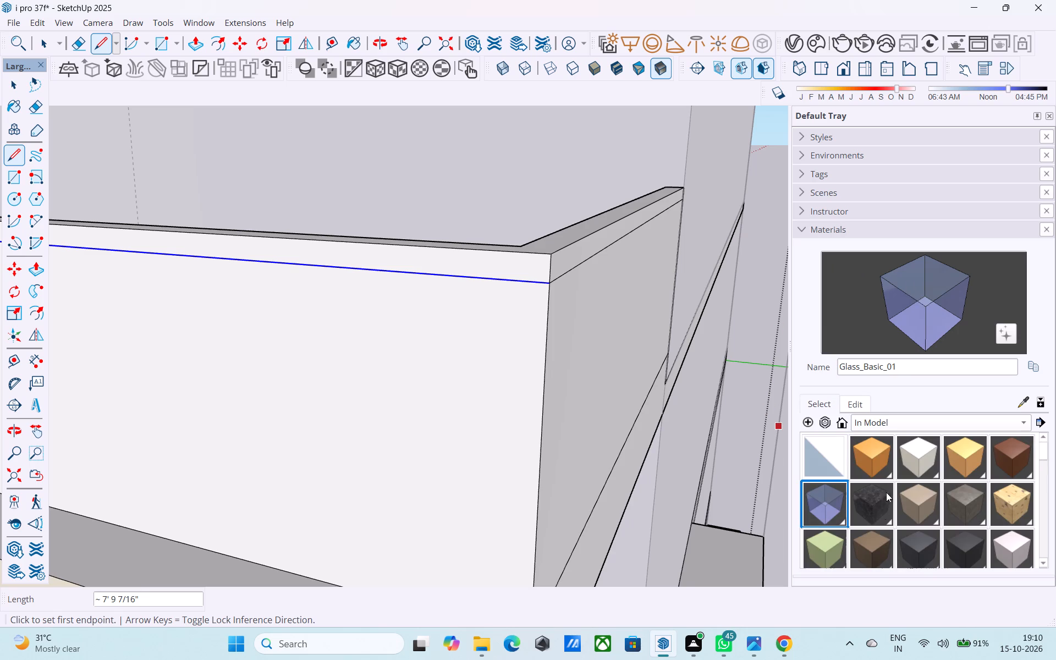
click(873, 506)
scroll(615, 318, up, 3)
click(538, 238)
click(501, 235)
click(503, 210)
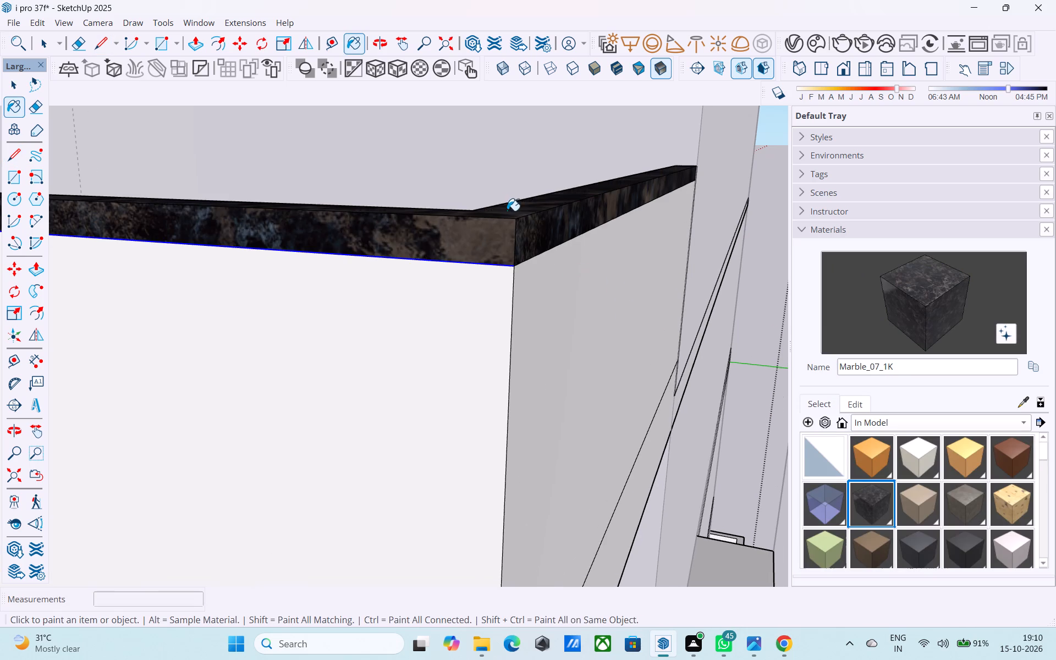
scroll(604, 234, down, 9)
scroll(646, 294, down, 5)
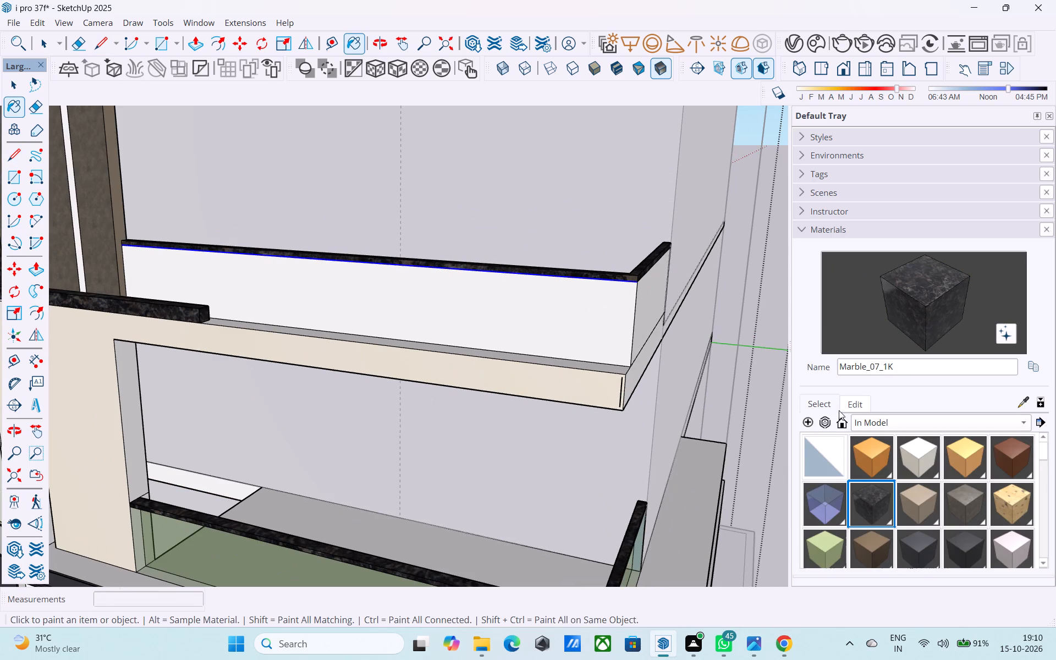
Paint the outer and inner faces of the front and side parapets below the cap with Glass_Basic_01.
click(832, 501)
click(585, 342)
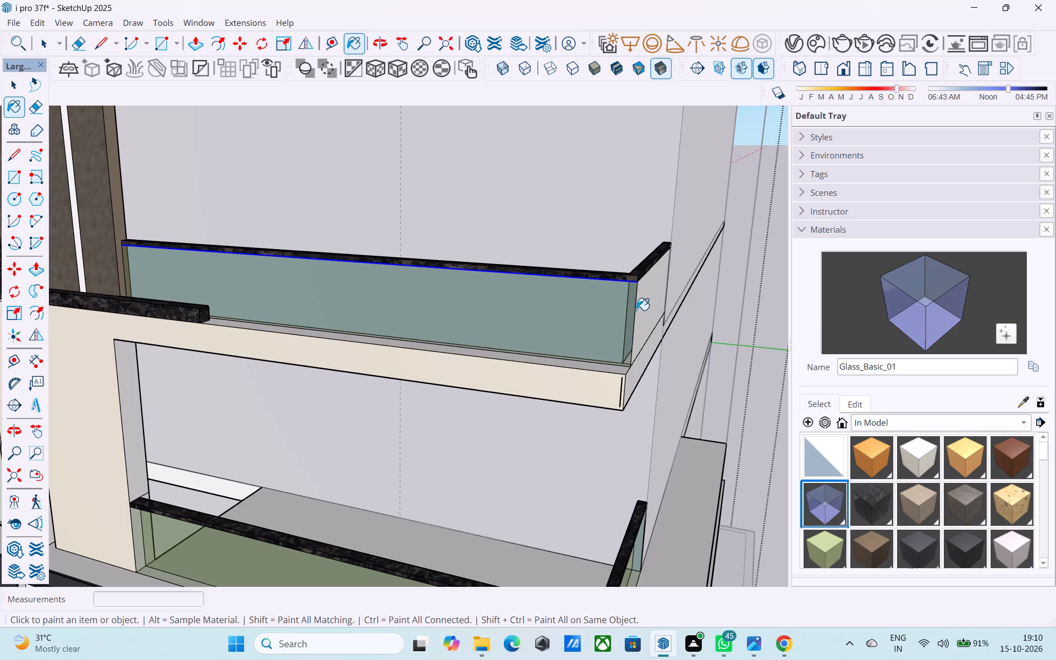
click(636, 310)
middle_drag(608, 256, 779, 346)
click(631, 271)
middle_drag(698, 266, 219, 297)
middle_drag(420, 359, 307, 319)
scroll(306, 318, up, 3)
click(286, 310)
Examine the upper terrace's glass parapet and marble cap within the whole facade and up close at the corner.
scroll(302, 318, down, 4)
middle_drag(313, 335, 618, 249)
scroll(420, 301, down, 8)
middle_drag(387, 337, 456, 313)
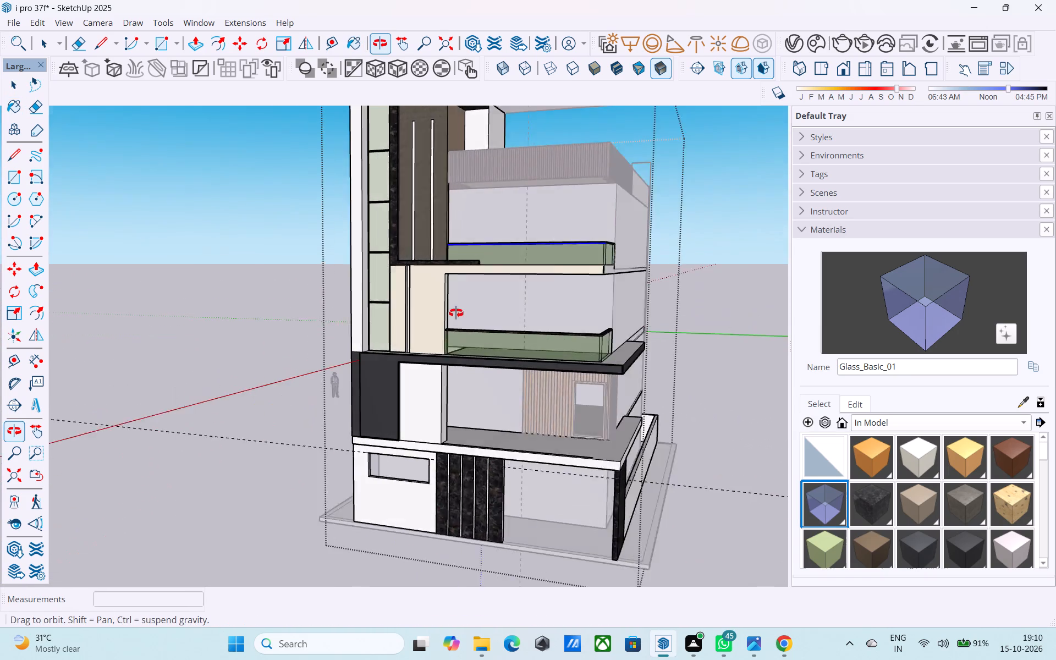
middle_drag(456, 313, 559, 406)
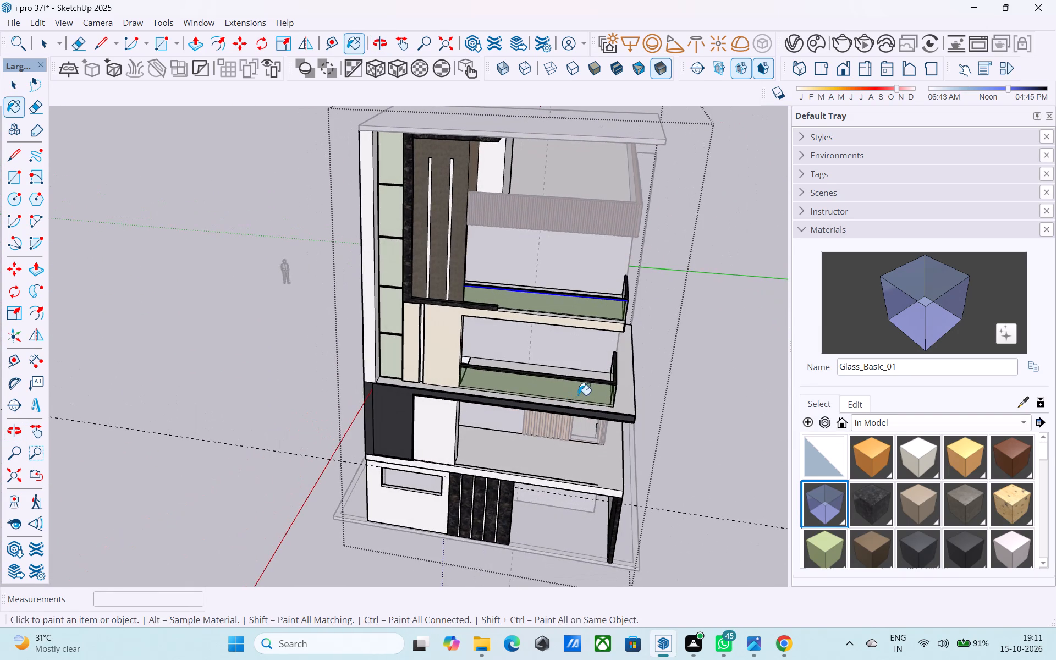
middle_drag(674, 318, 608, 337)
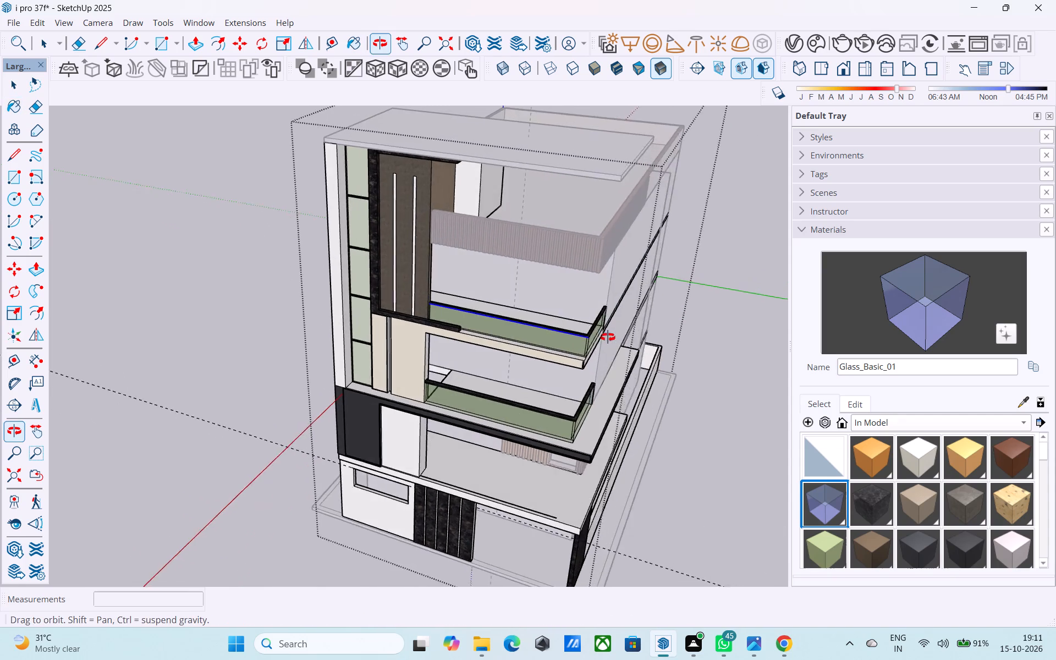
middle_drag(608, 337, 603, 337)
scroll(591, 339, up, 20)
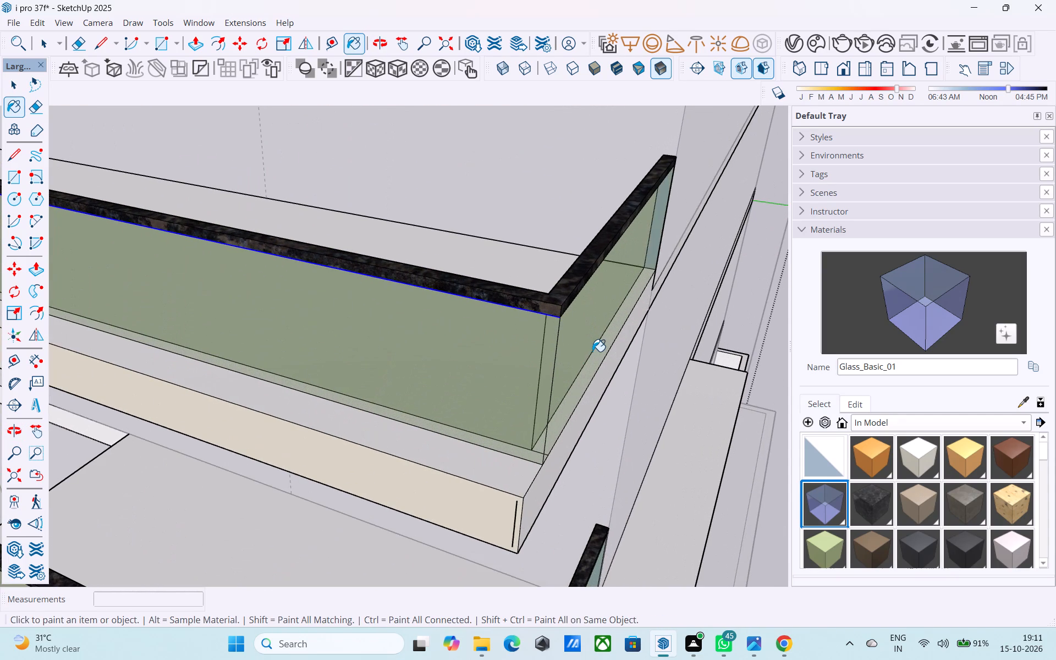
Undo the glass painting of the front and side parapets and the marble painting of their cap.
key(ctrl+z)
key(ctrl+z)
key(ctrl+z)
key(ctrl+z)
key(ctrl+z)
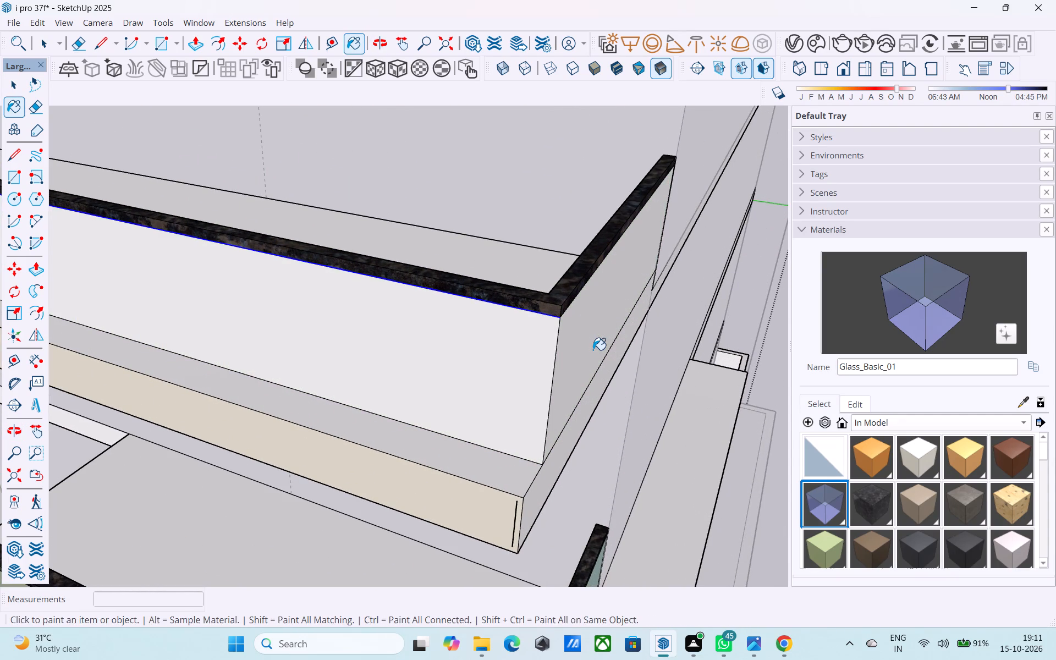
key(ctrl+z)
key(ctrl+z)
Undo the cap lines and the side parapet's top surface, back to its two separate upright side faces.
key(space)
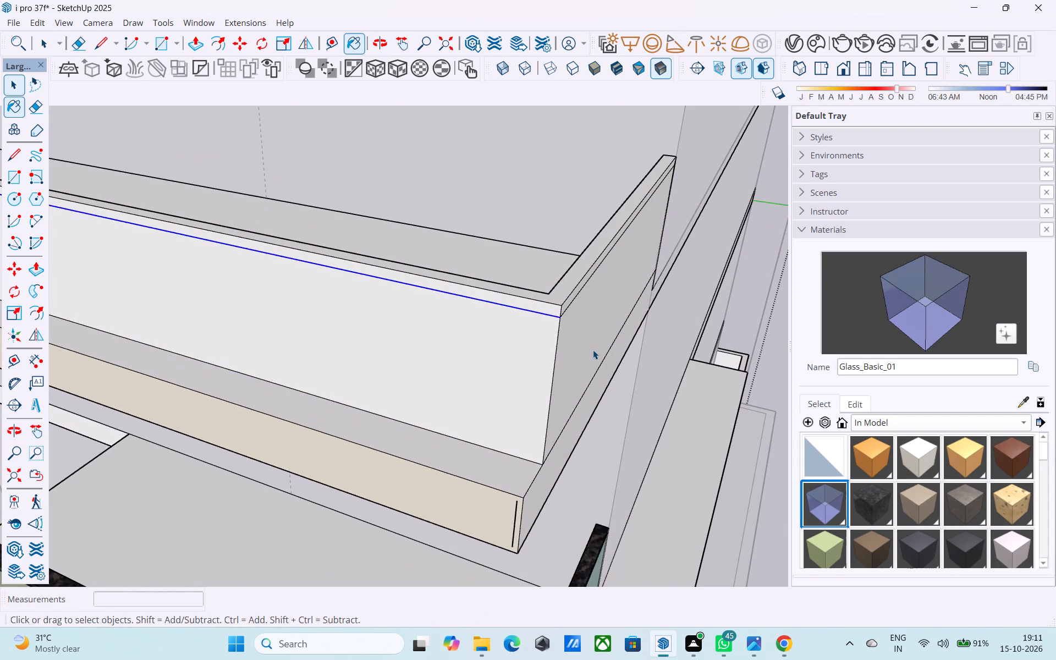
key(ctrl+z)
key(ctrl+z)
key(ctrl+z)
key(ctrl+z)
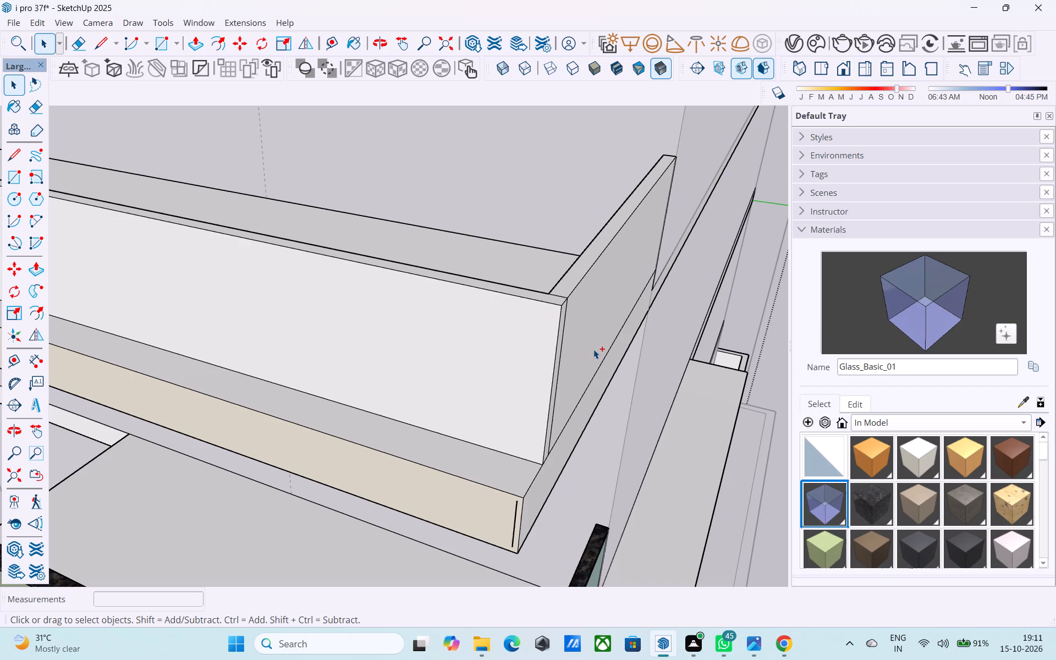
key(ctrl+z)
key(ctrl+z)
key(ctrl+z)
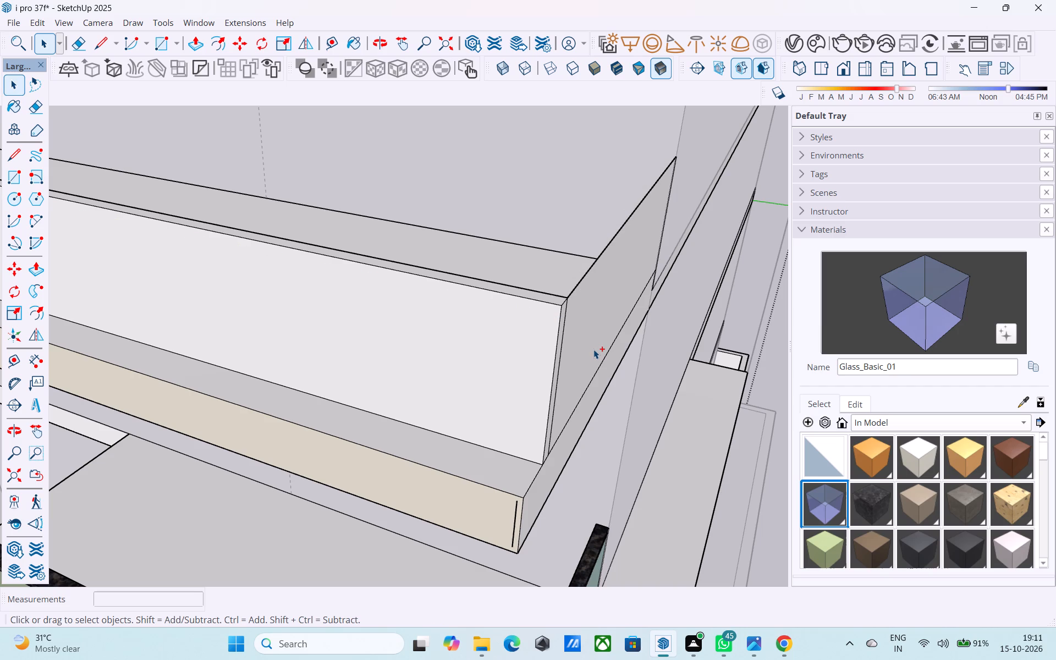
key(ctrl+y)
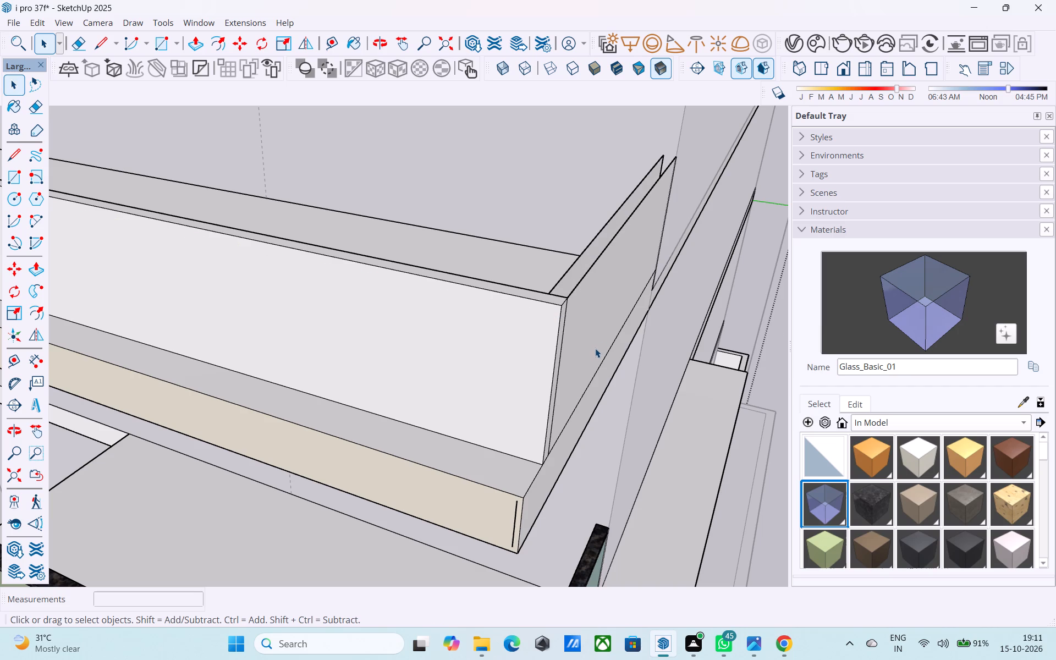
Copy the side parapet's inner upright face 3" inward onto the terrace.
key(space)
middle_drag(574, 329, 828, 372)
middle_drag(647, 299, 663, 414)
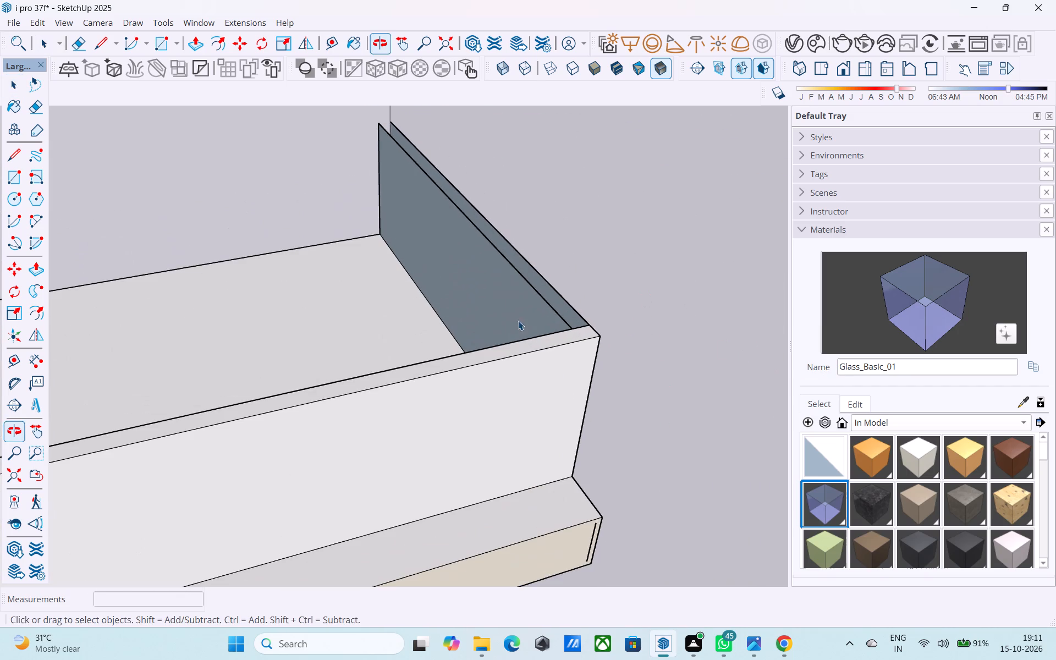
click(479, 278)
key(m)
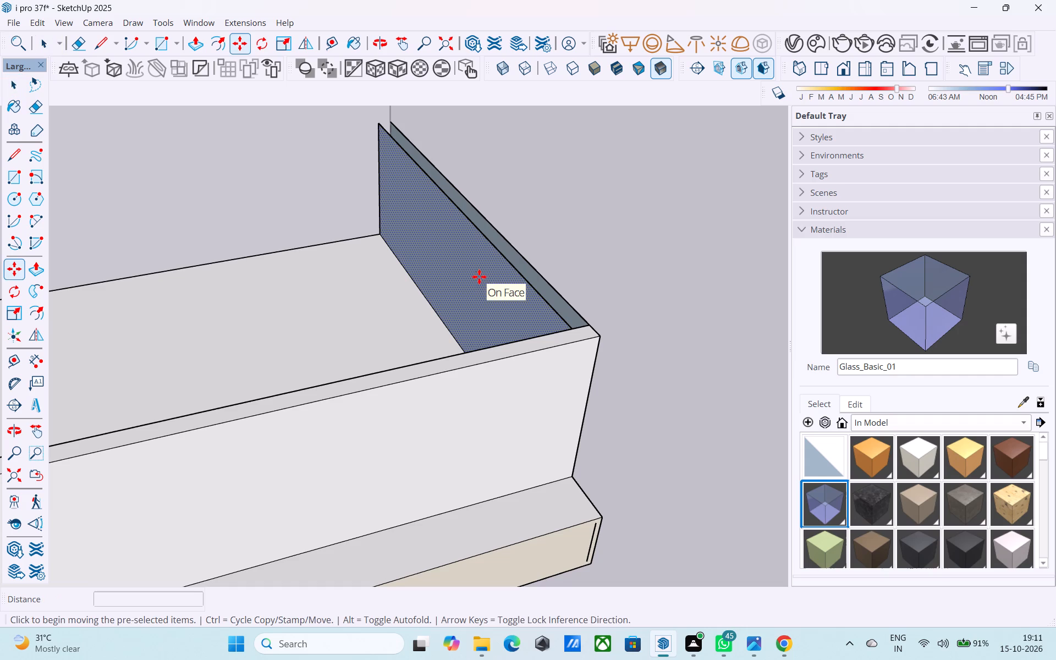
click(378, 122)
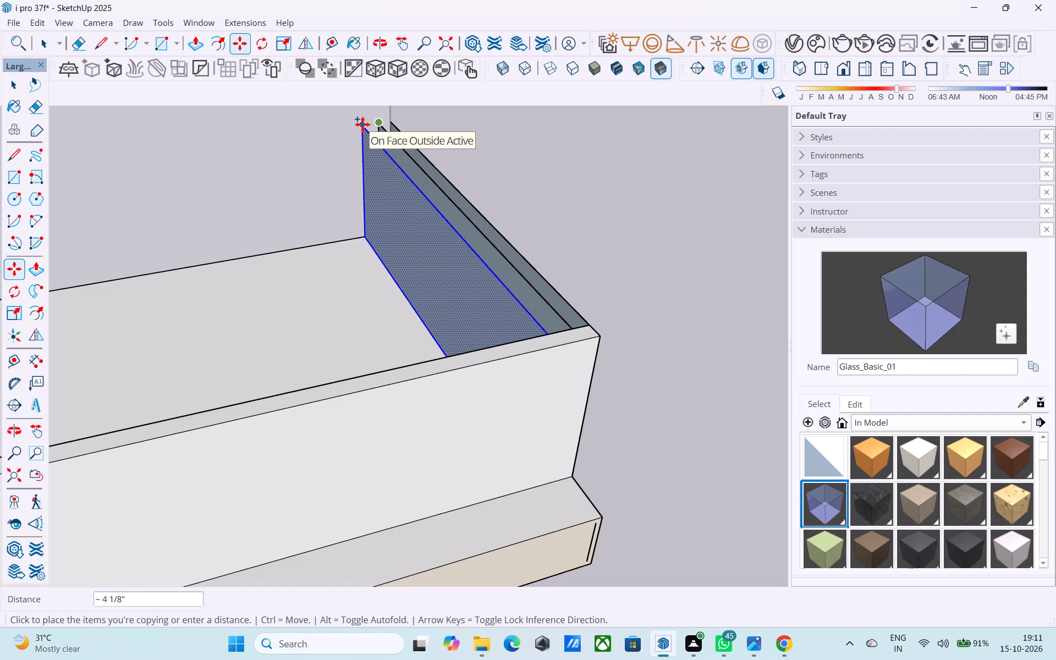
text(3")
key(Return)
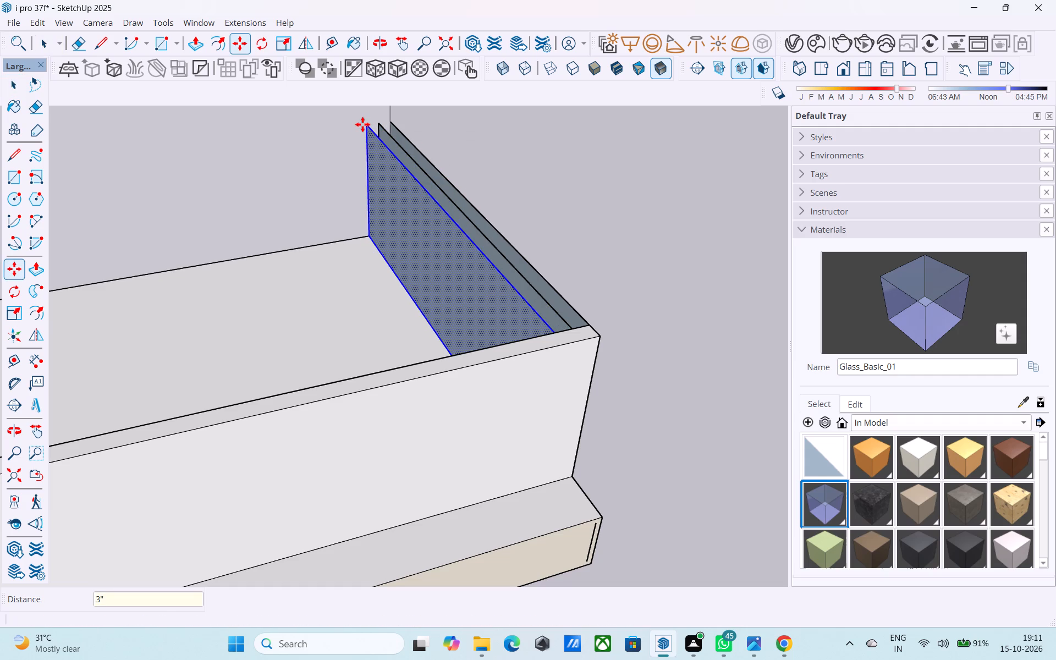
Draw a rectangle closing the top between the copied side face and the middle upright face.
scroll(362, 124, down, 7)
middle_drag(421, 208, 317, 246)
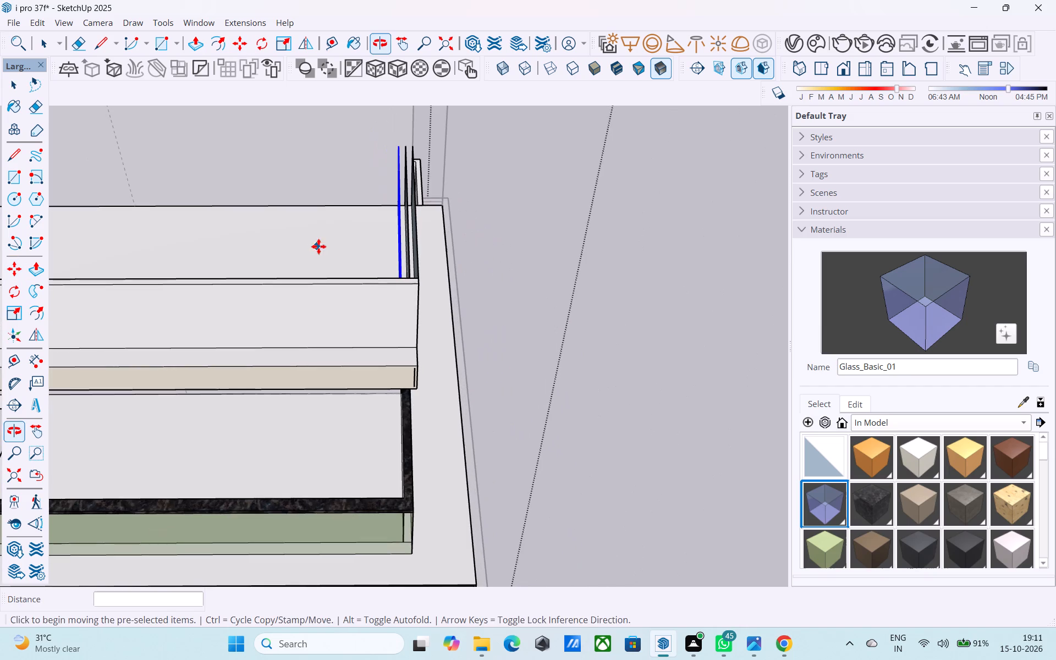
scroll(346, 222, up, 3)
key(r)
click(417, 118)
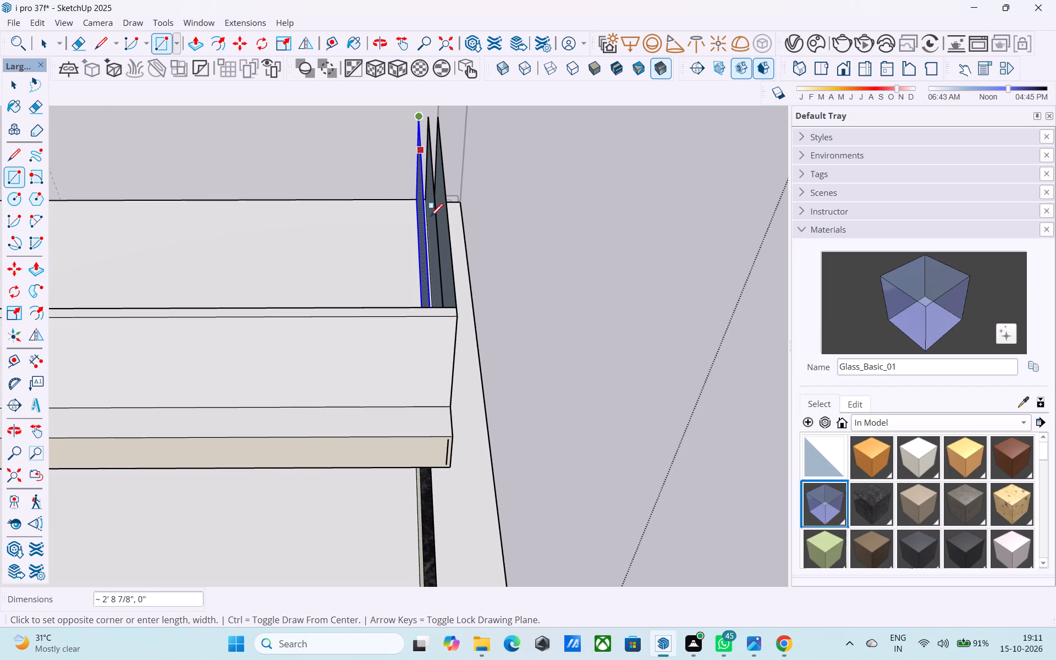
click(441, 305)
Delete the side parapet's outermost upright face and erase its leftover top edge.
middle_drag(439, 301, 402, 200)
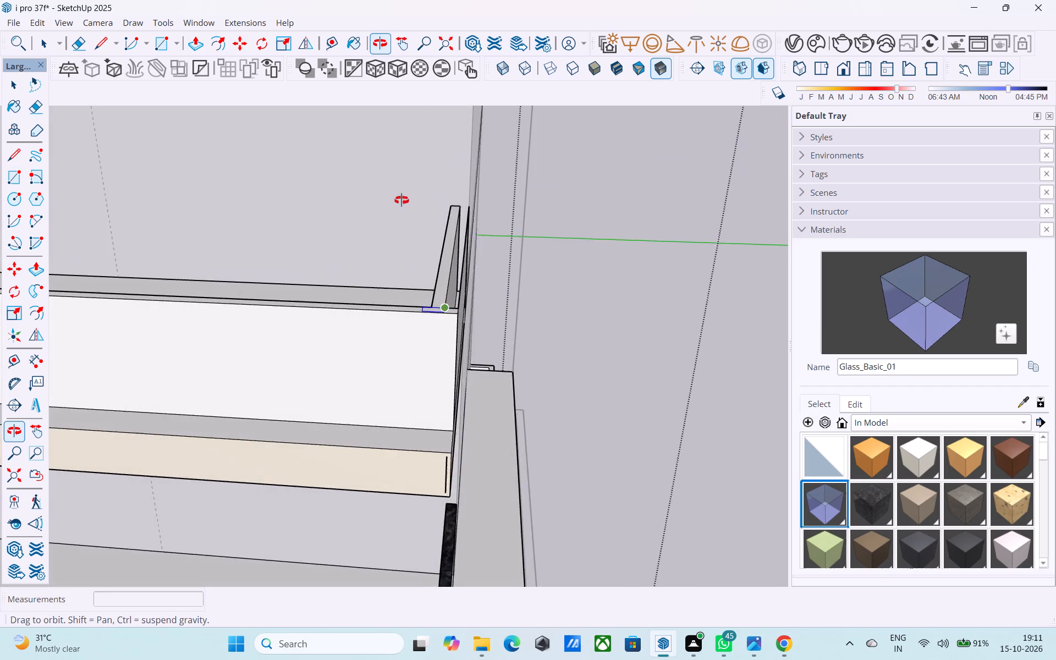
middle_drag(402, 200, 133, 166)
key(space)
click(522, 375)
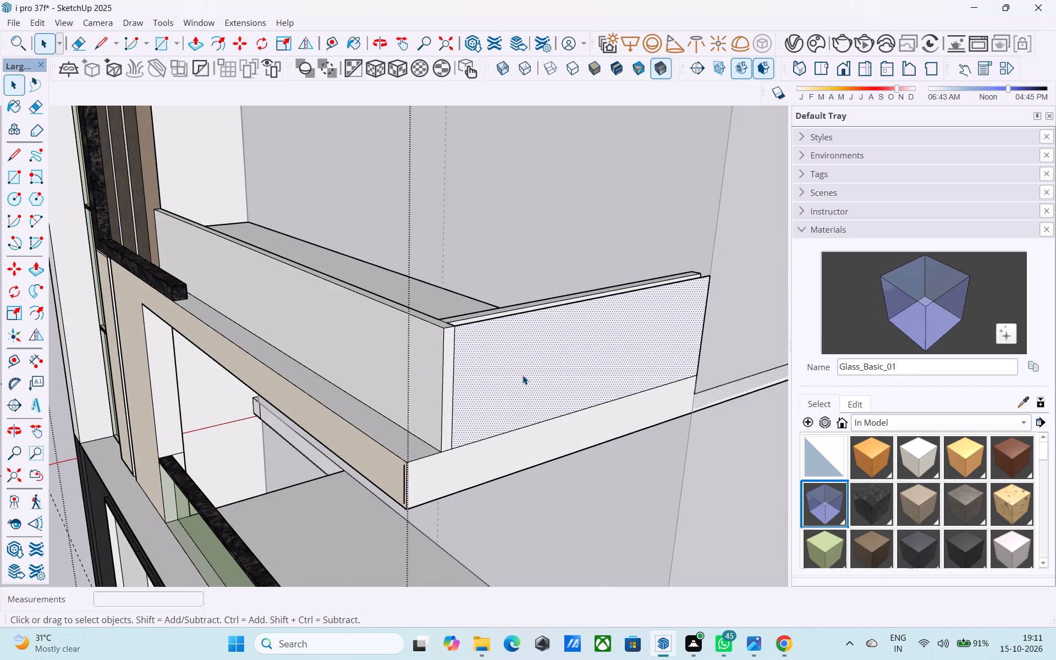
key(Delete)
middle_drag(525, 375, 684, 342)
middle_drag(726, 283, 601, 354)
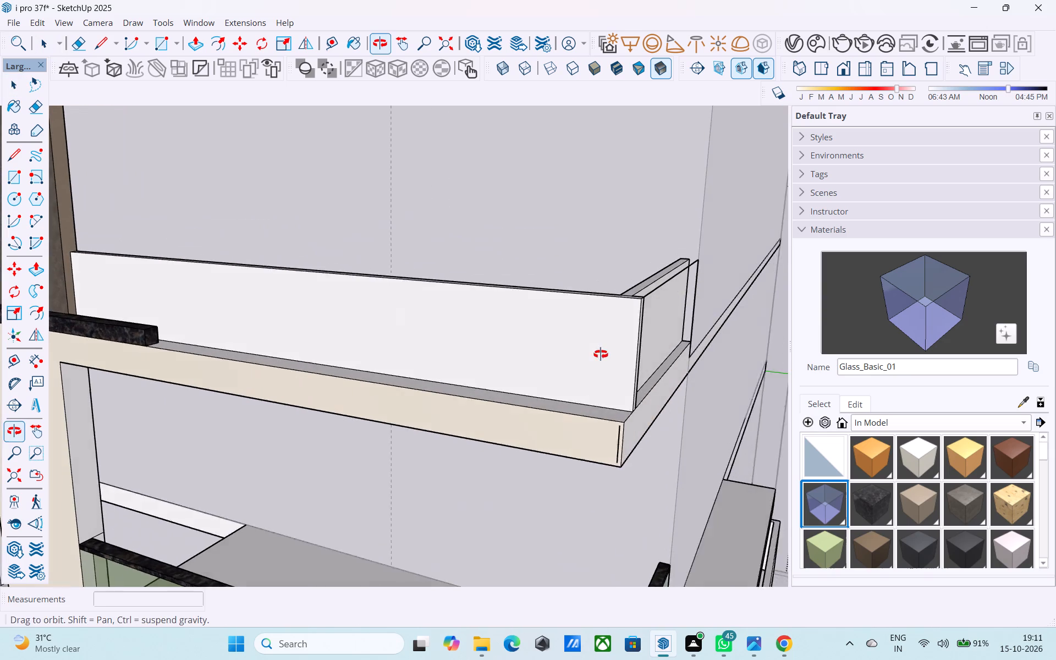
middle_drag(601, 354, 598, 358)
key(e)
middle_drag(631, 324, 660, 383)
scroll(701, 361, up, 3)
click(653, 344)
middle_drag(654, 344, 614, 317)
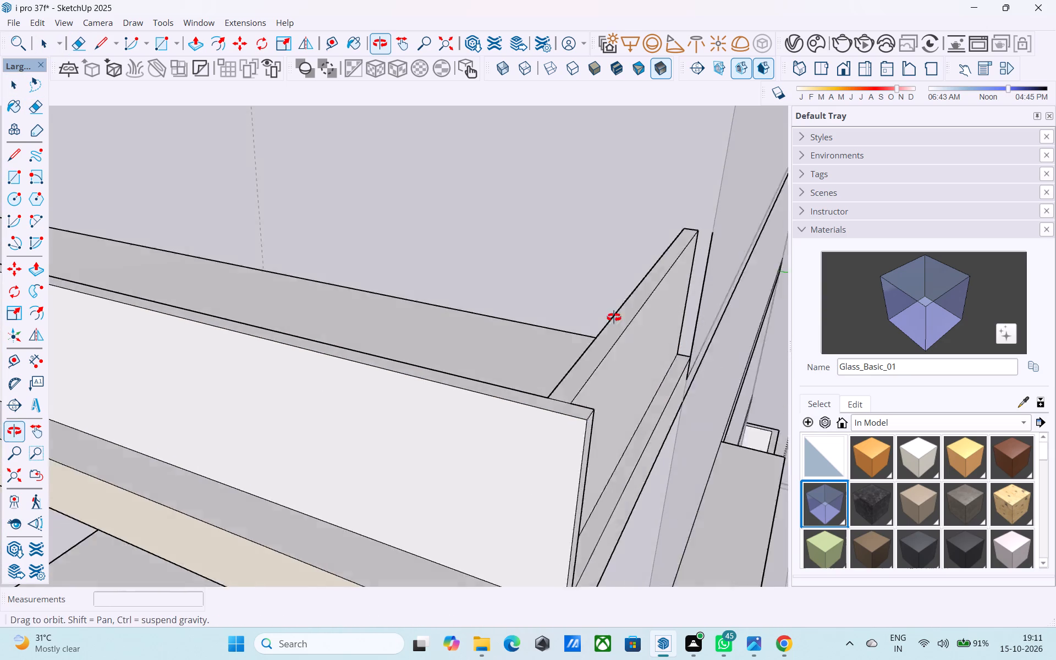
Push the protruding end face of the upper balcony's front parapet back 3", flush with the side parapet.
middle_drag(614, 317, 570, 291)
click(731, 336)
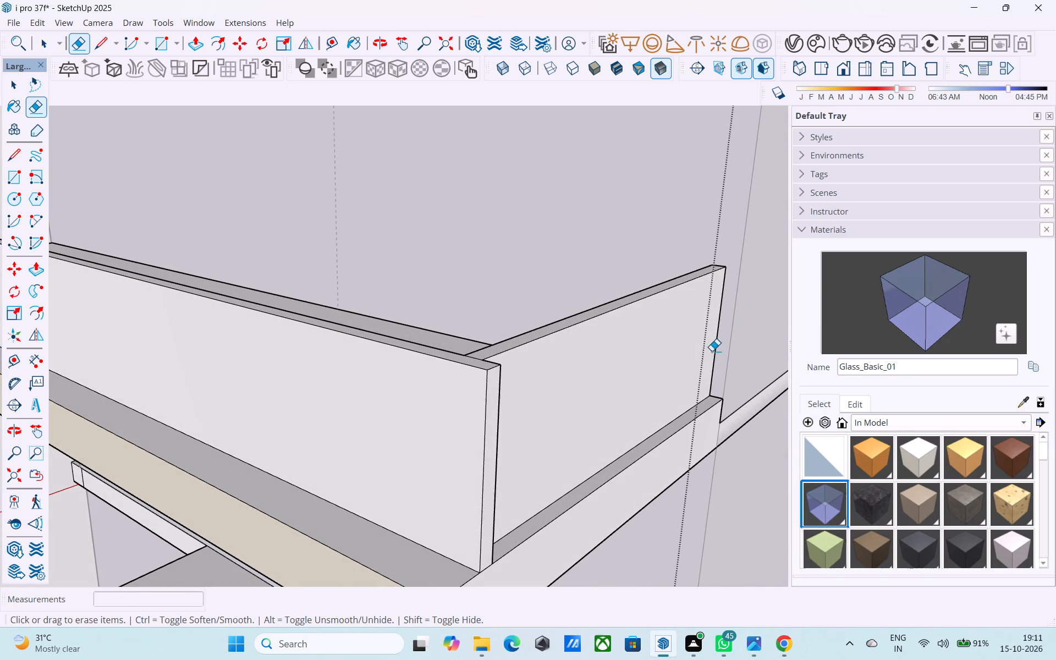
middle_drag(712, 351, 339, 396)
scroll(318, 395, up, 6)
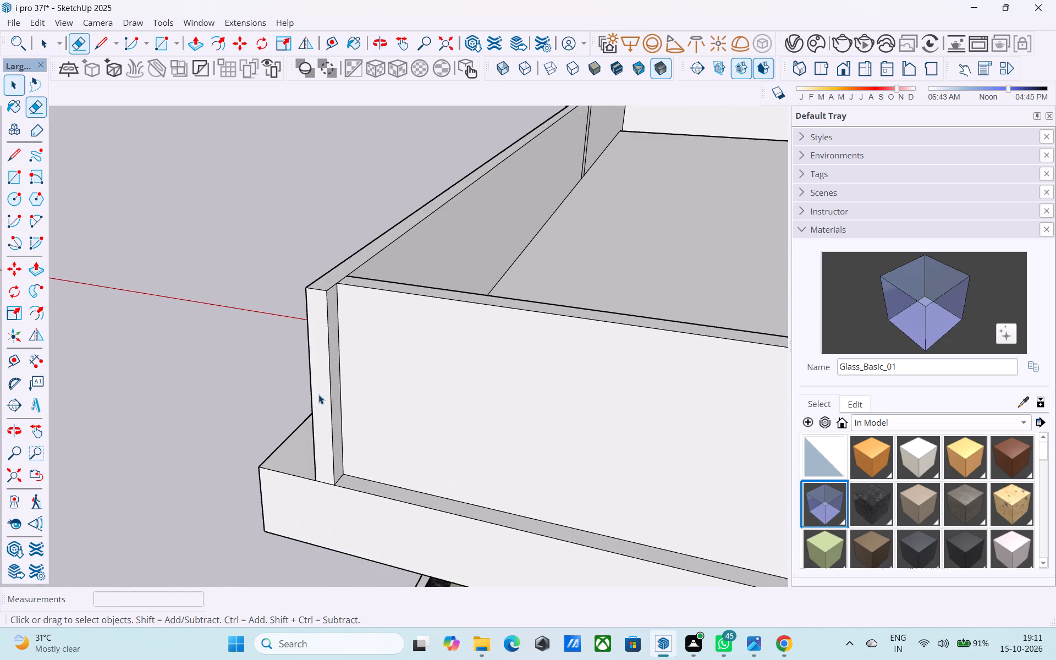
key(space)
click(318, 394)
key(p)
click(318, 394)
drag(502, 366, 586, 364)
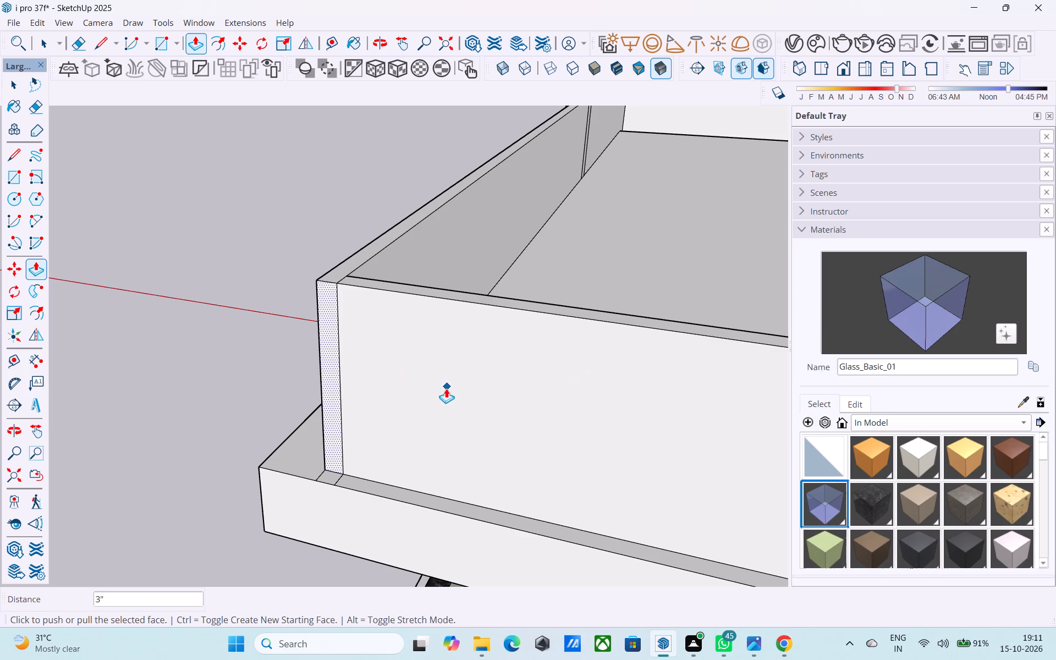
Erase the leftover seam edges where the front and side parapets meet, on the corner, the top and the slab.
key(e)
drag(392, 388, 338, 383)
middle_drag(331, 330, 381, 446)
scroll(371, 409, up, 1)
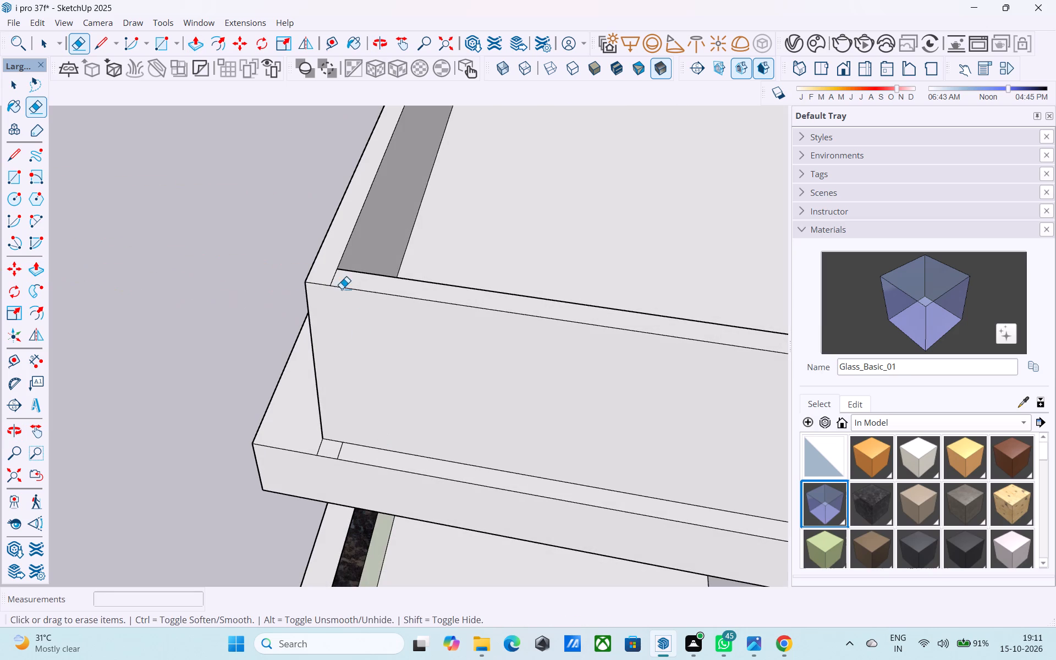
click(329, 282)
drag(314, 270, 309, 267)
key(ctrl+z)
scroll(365, 279, up, 4)
drag(332, 277, 313, 271)
scroll(310, 278, down, 4)
shift+middle_drag(310, 290, 386, 315)
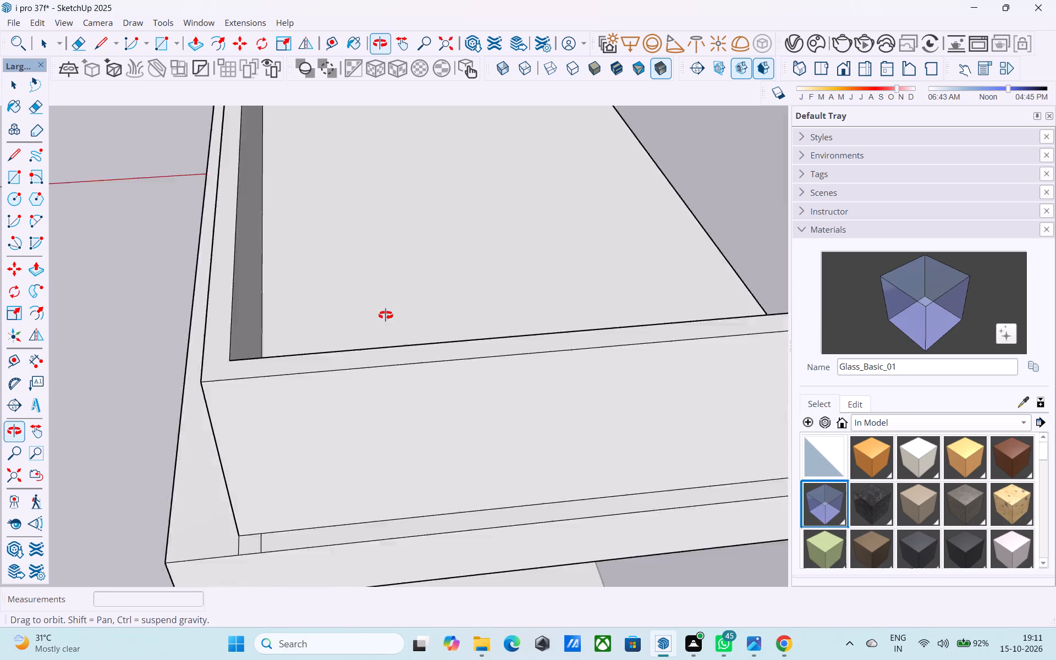
shift+middle_drag(386, 315, 496, 216)
scroll(425, 334, up, 5)
click(380, 408)
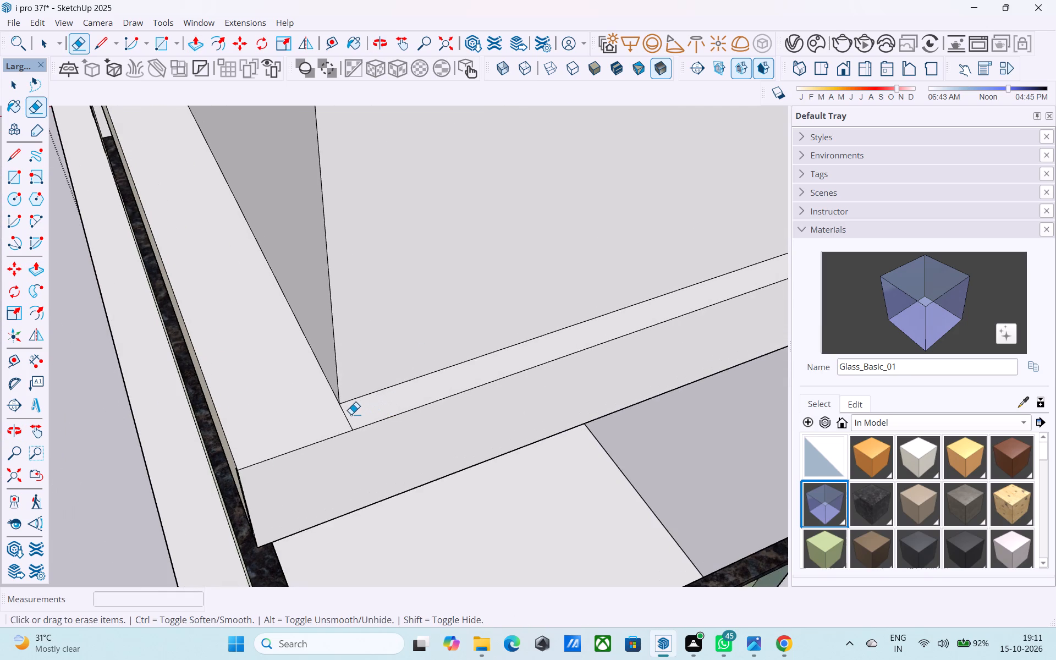
click(351, 414)
drag(345, 416, 334, 419)
scroll(329, 420, down, 14)
shift+middle_drag(291, 417, 278, 429)
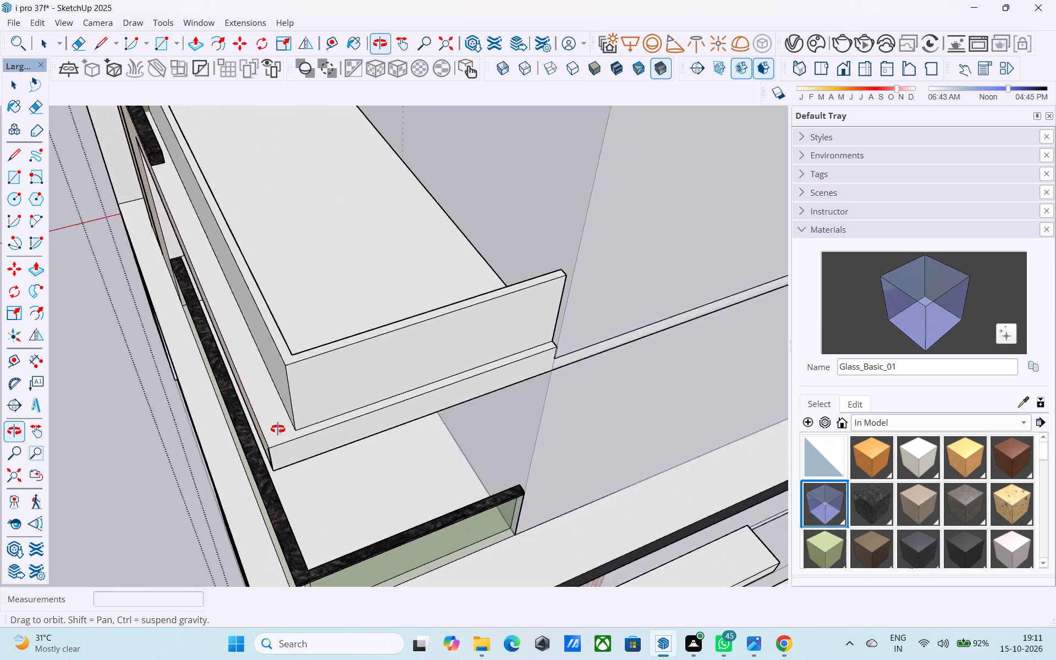
shift+middle_drag(278, 429, 490, 298)
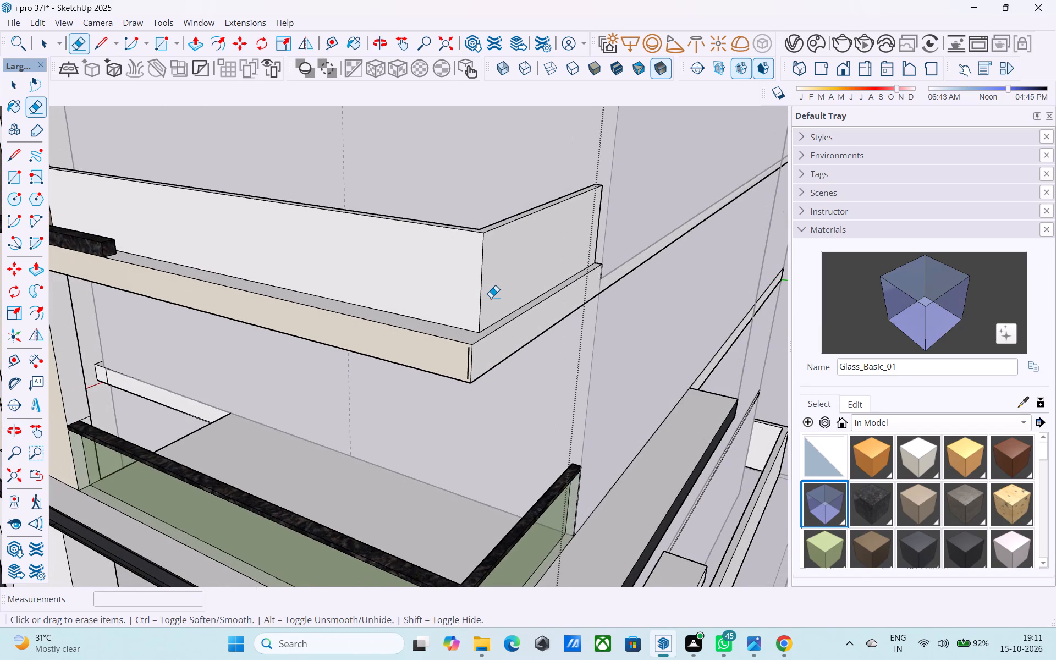
Reverse the dark inner face of the balcony's side parapet.
scroll(491, 298, down, 4)
middle_drag(491, 298, 661, 388)
scroll(584, 310, up, 4)
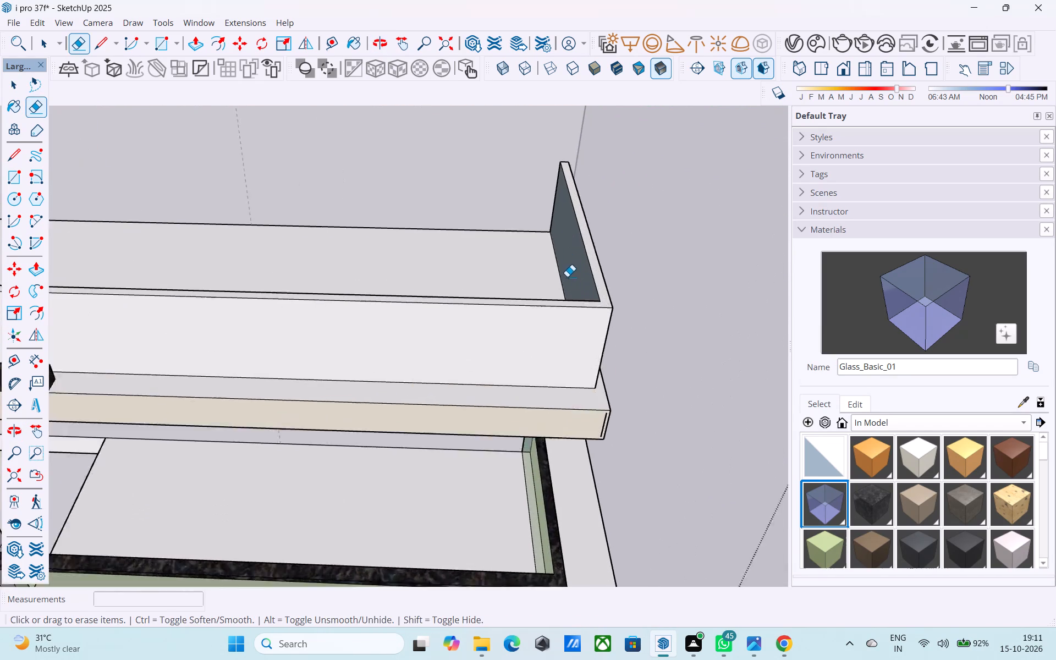
scroll(567, 277, up, 2)
key(space)
click(567, 274)
right_click(567, 273)
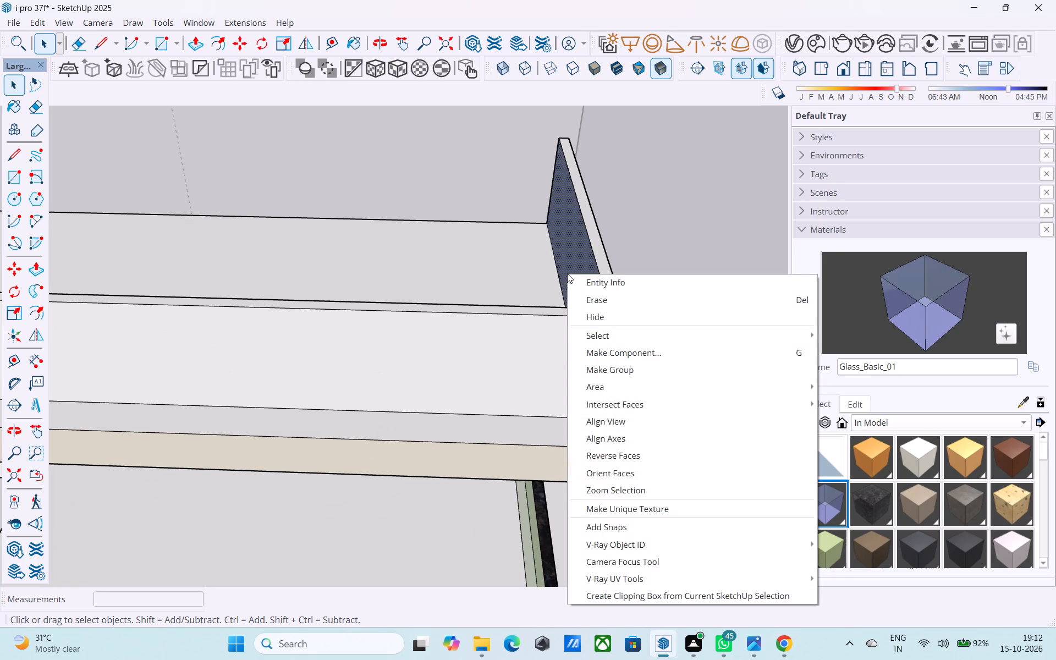
click(643, 455)
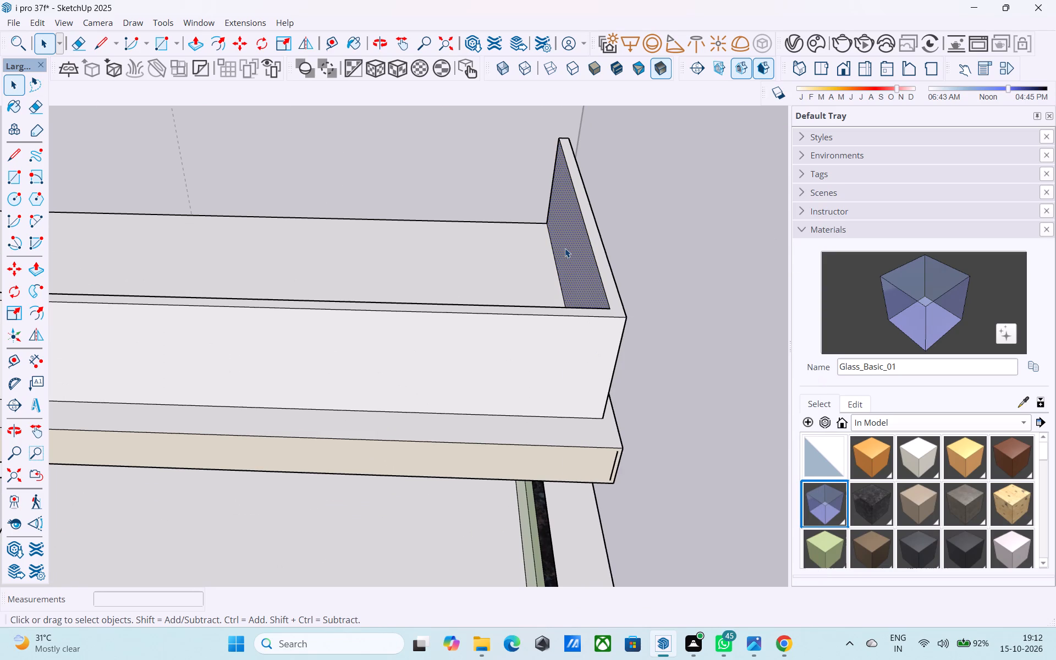
Pull the side parapet's inner face 6" toward the inside of the balcony.
key(p)
click(565, 250)
key(6)
key(shift+quotedbl)
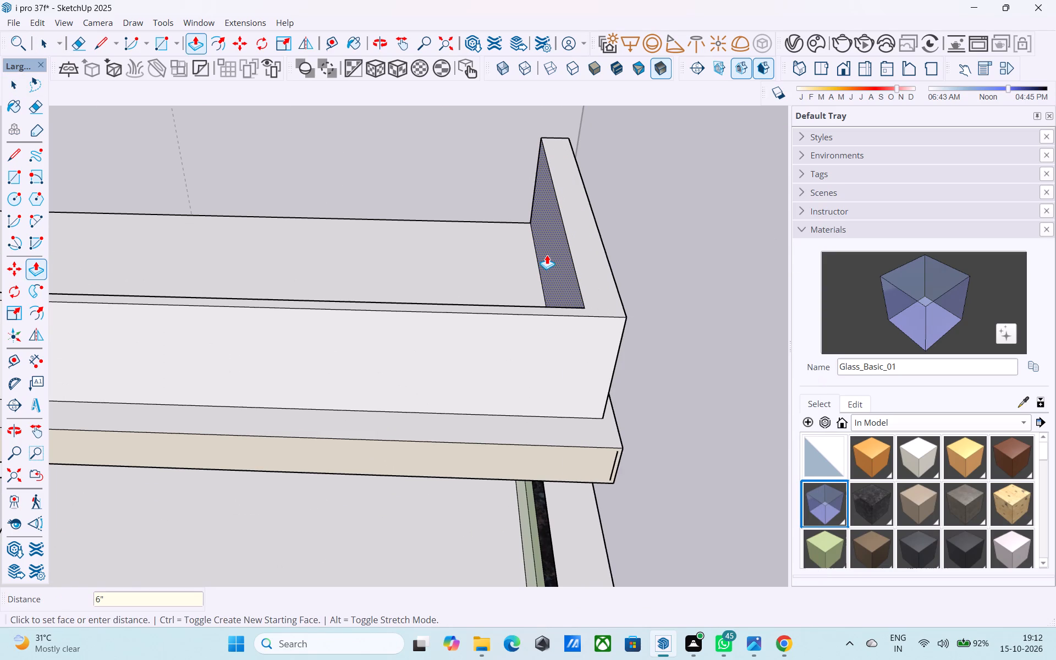
key(Return)
Push the side parapet's outer face 6" inward with Push/Pull.
middle_drag(623, 261, 519, 232)
key(space)
scroll(674, 305, up, 1)
middle_drag(668, 300, 614, 259)
click(630, 273)
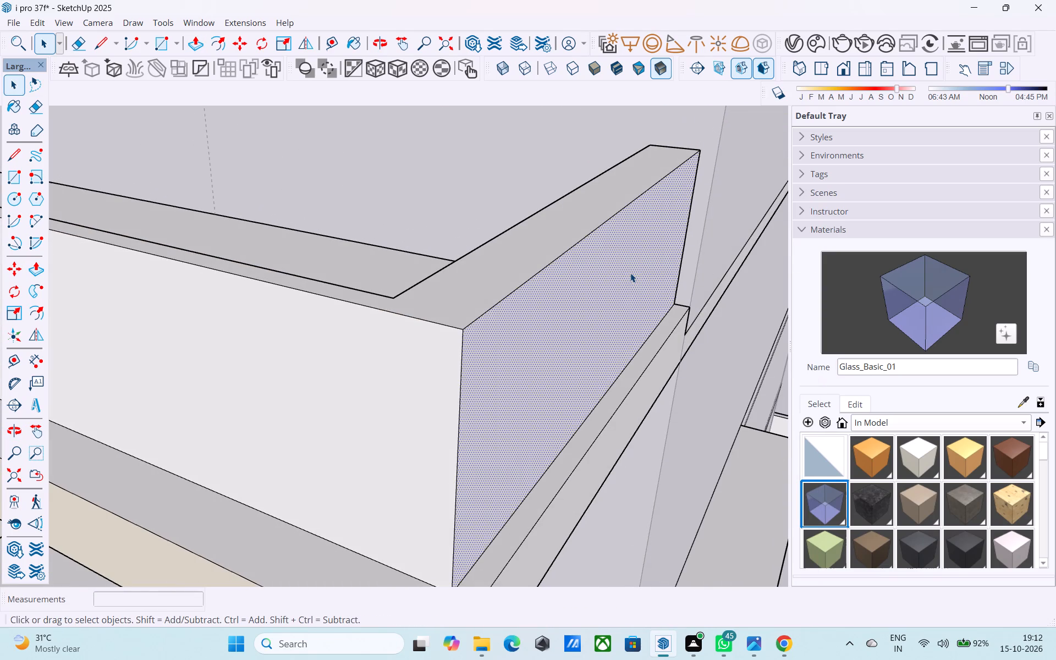
key(p)
double_click(630, 273)
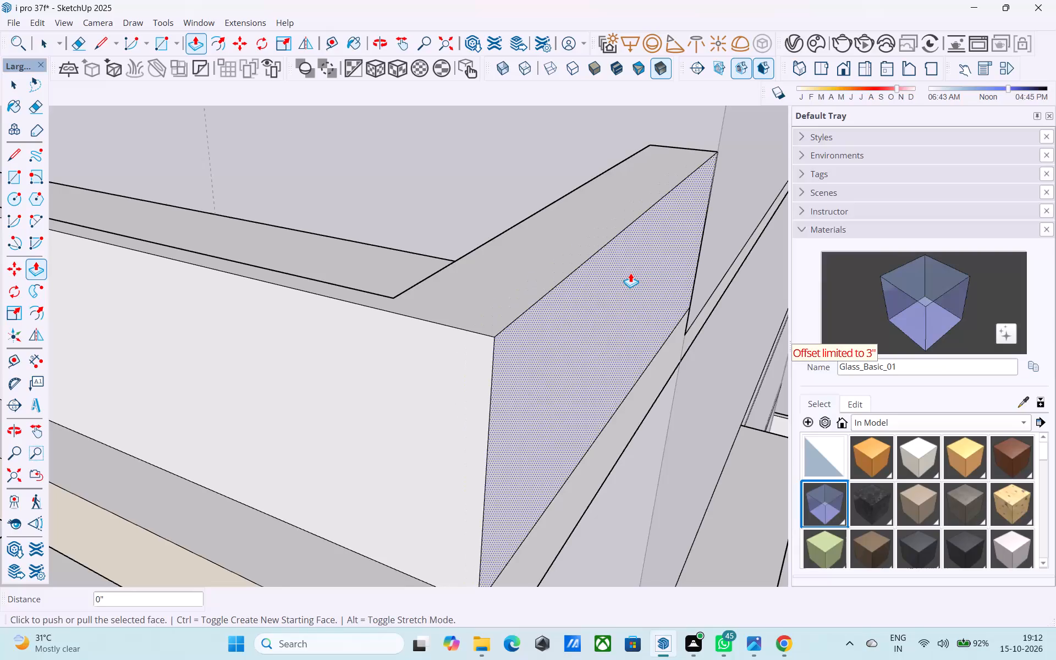
click(630, 273)
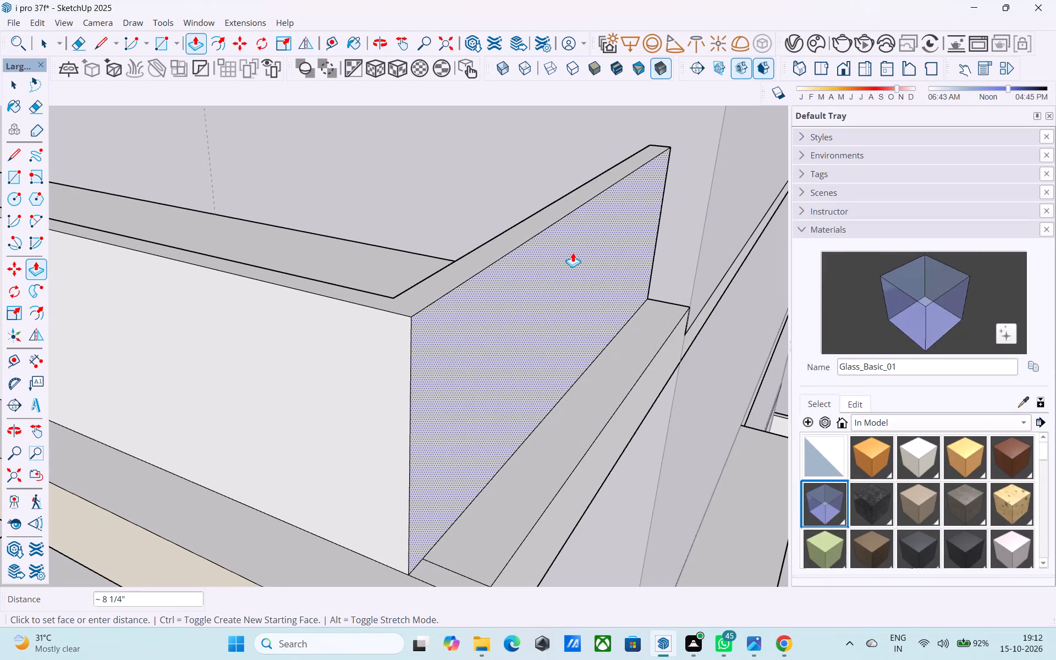
text(6")
key(Return)
Push the side parapet's outer face another 3" inward.
scroll(573, 252, down, 5)
middle_drag(588, 281, 693, 400)
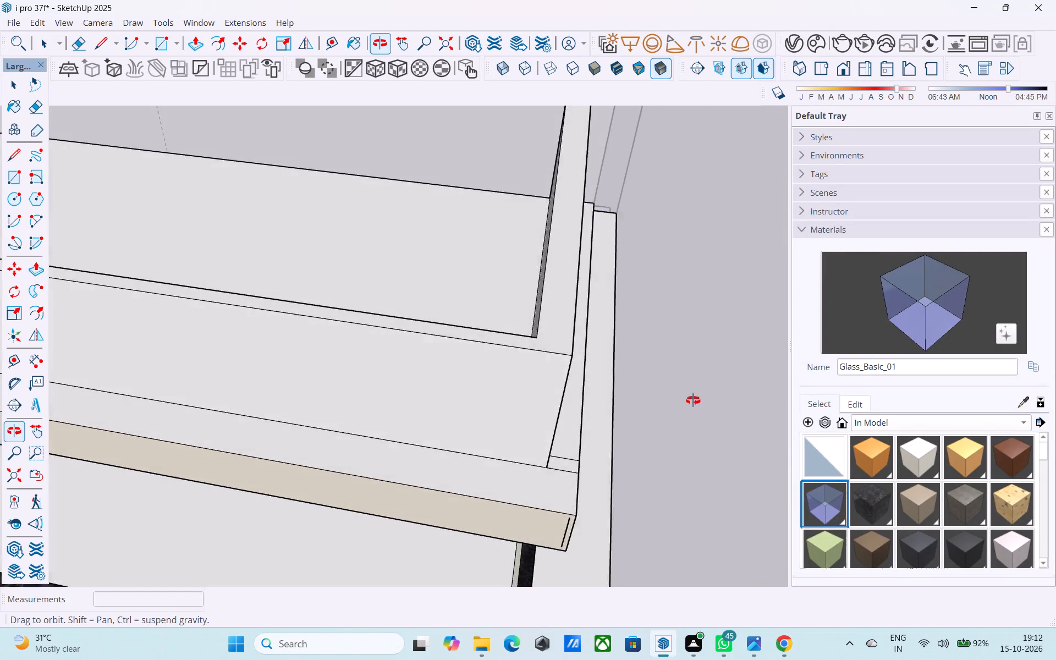
middle_drag(693, 400, 682, 415)
middle_drag(550, 326, 449, 247)
click(587, 363)
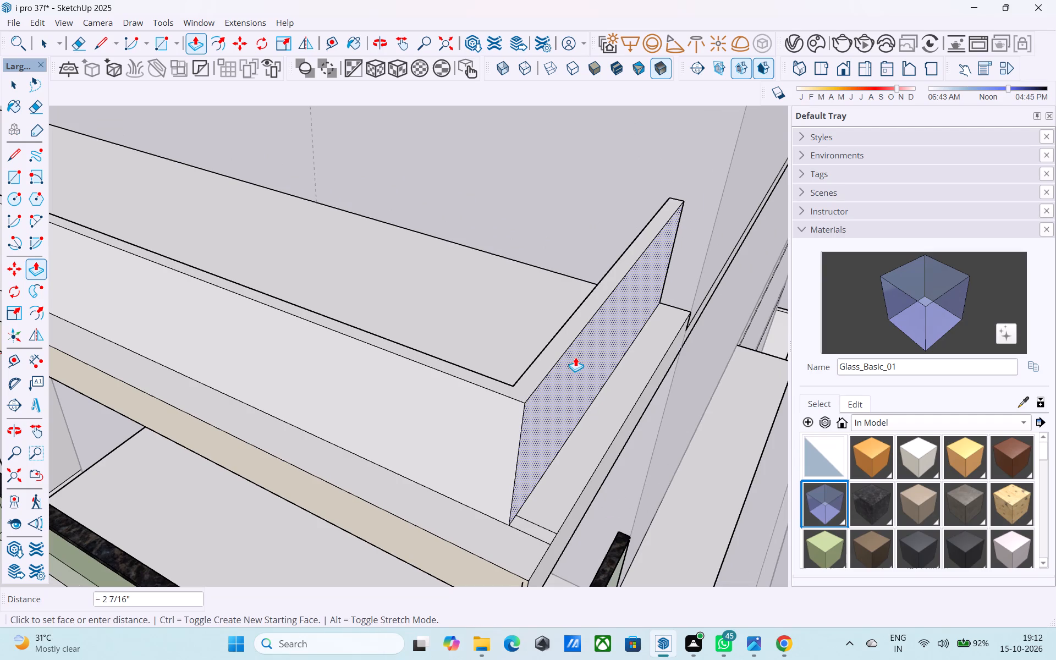
text(3")
key(Return)
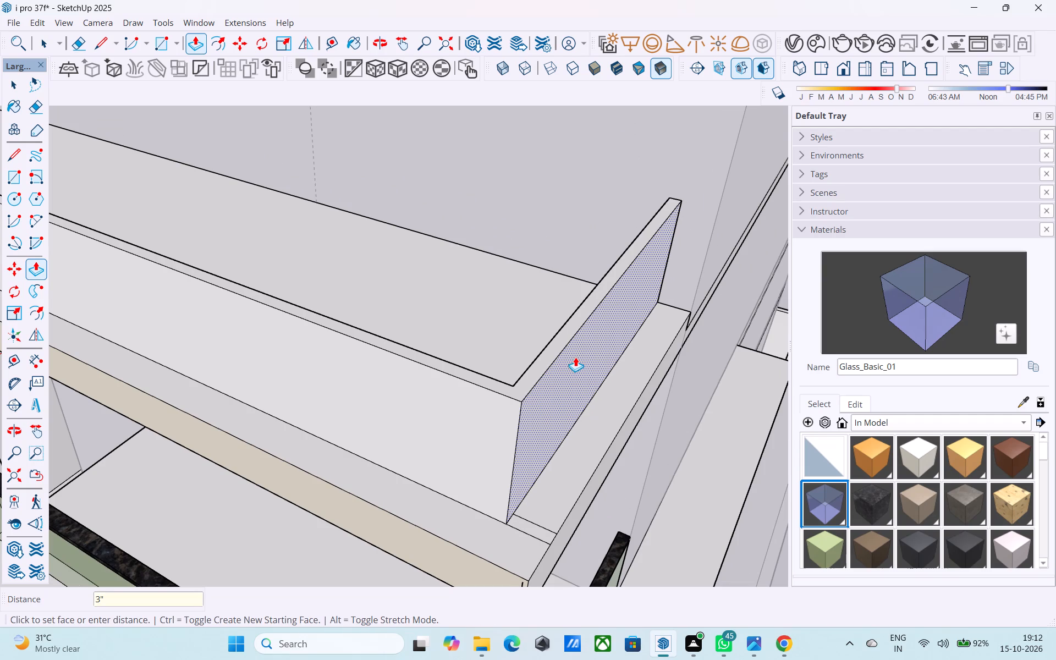
Erase the leftover edge on the slab beside the parapet's outer corner.
key(e)
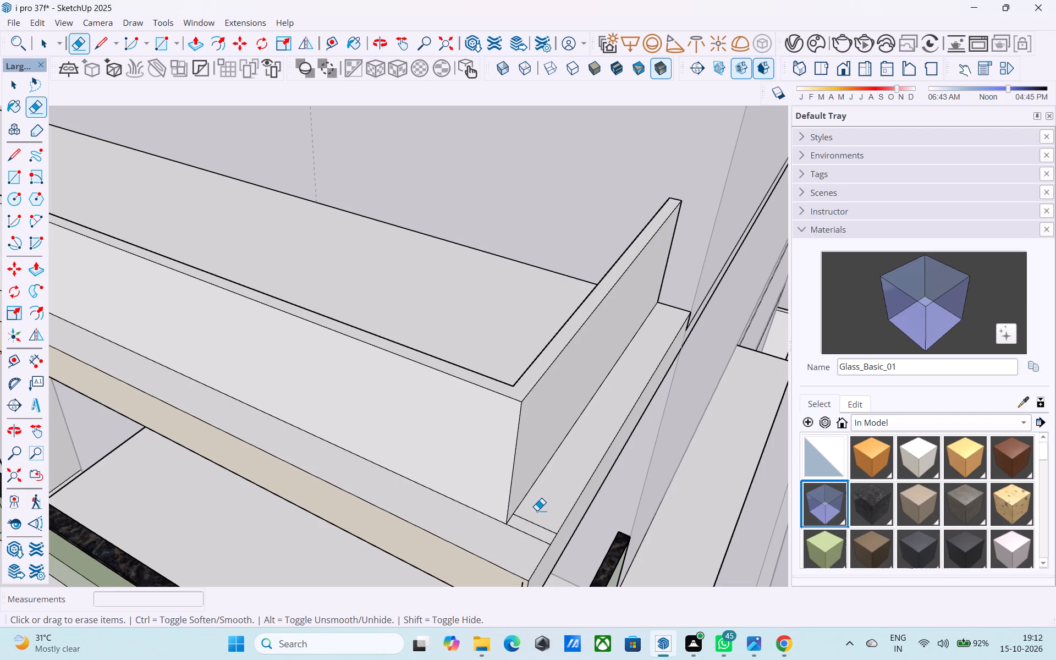
drag(537, 510, 532, 535)
Copy the front parapet's top outer edge 2" down its face to mark the rail.
scroll(530, 534, down, 10)
middle_drag(526, 538, 557, 450)
scroll(528, 461, up, 3)
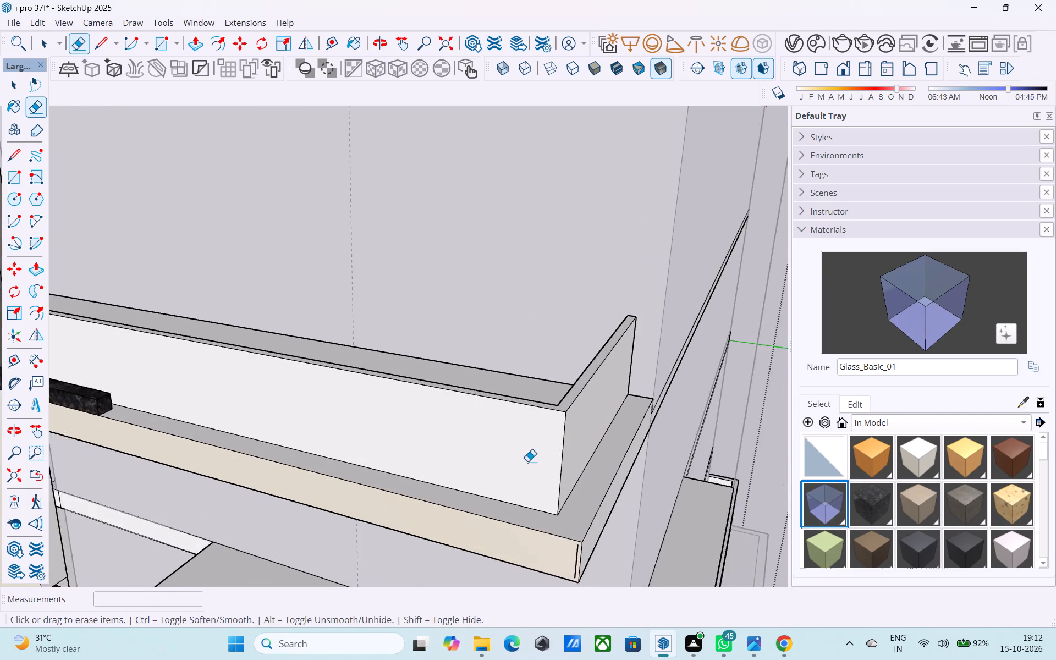
scroll(527, 461, up, 5)
key(space)
scroll(574, 439, up, 1)
middle_drag(562, 434, 474, 480)
scroll(526, 431, up, 3)
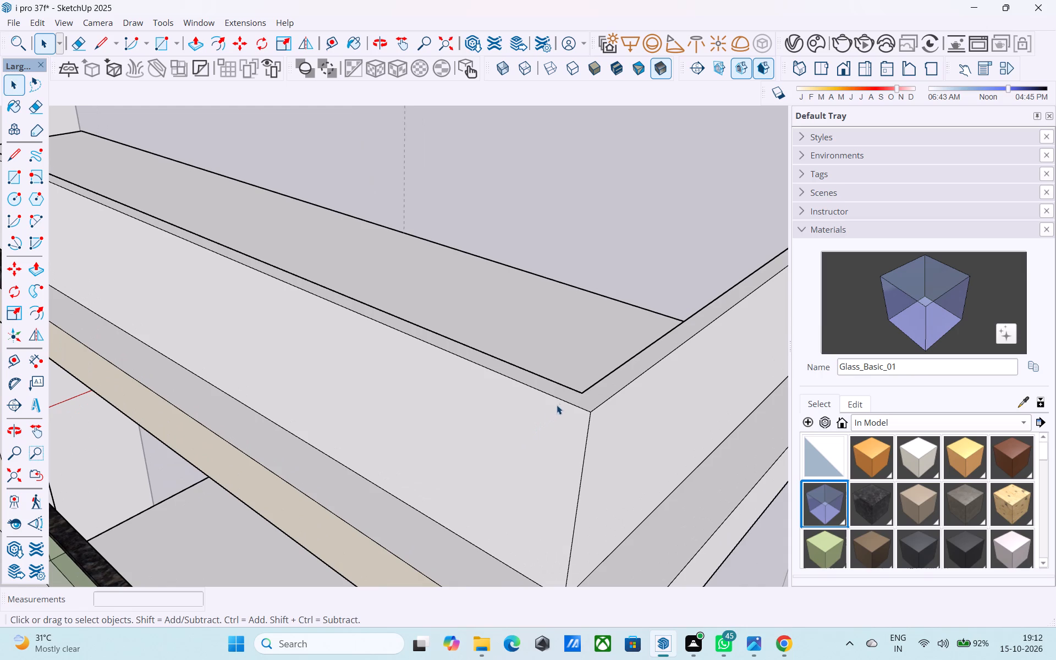
click(561, 402)
key(m)
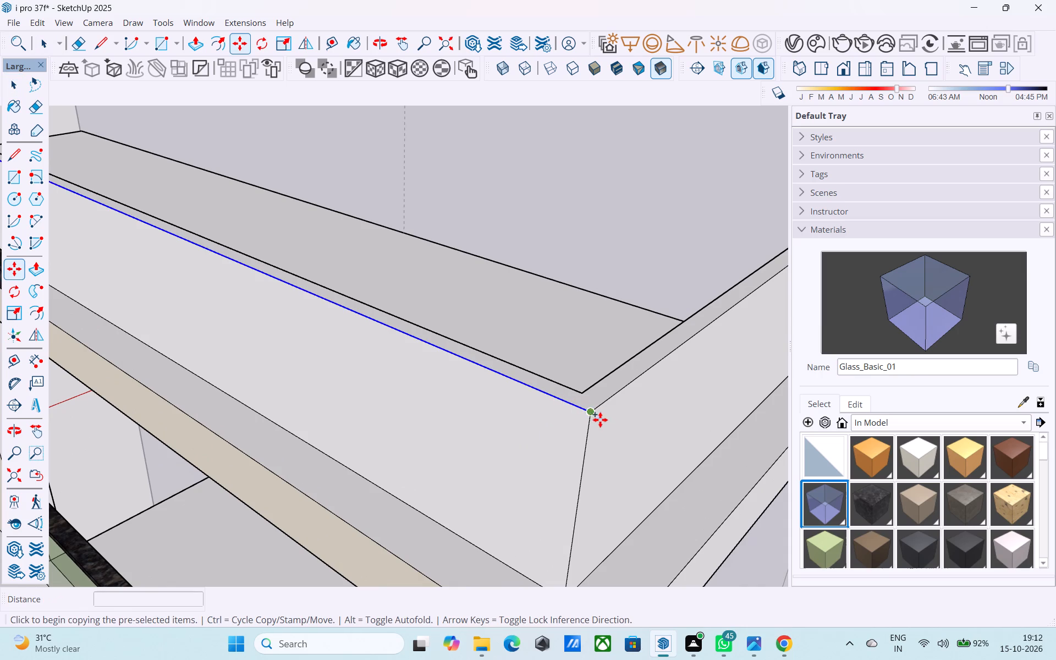
click(592, 415)
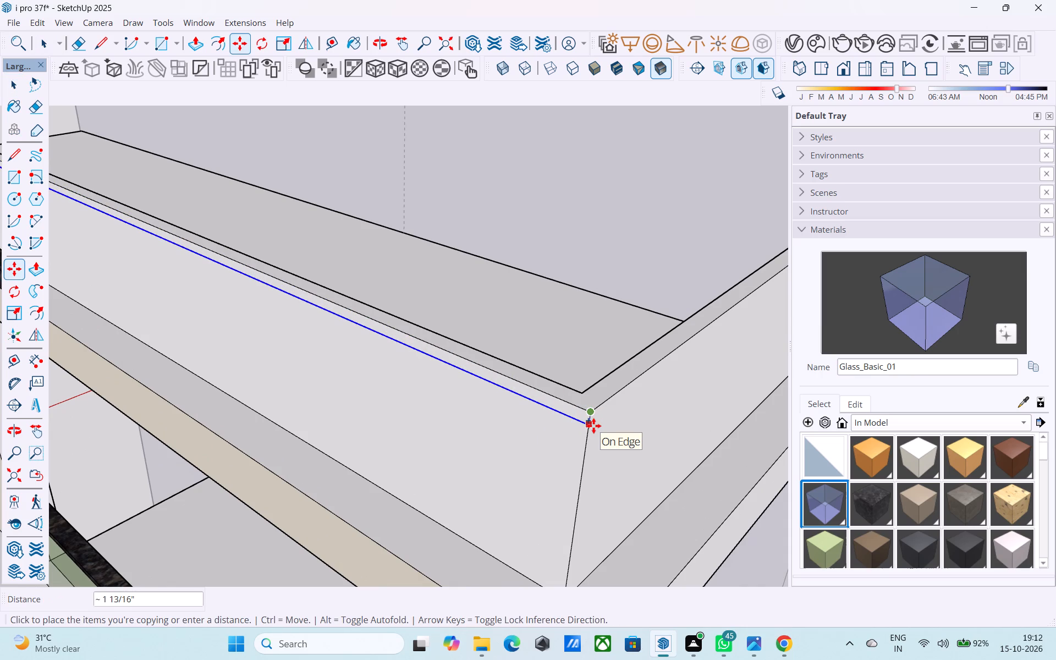
key(2)
key(shift+quotedbl)
key(Return)
Copy the side parapet's top outer edge down to meet the front rail line at the corner.
key(space)
click(601, 403)
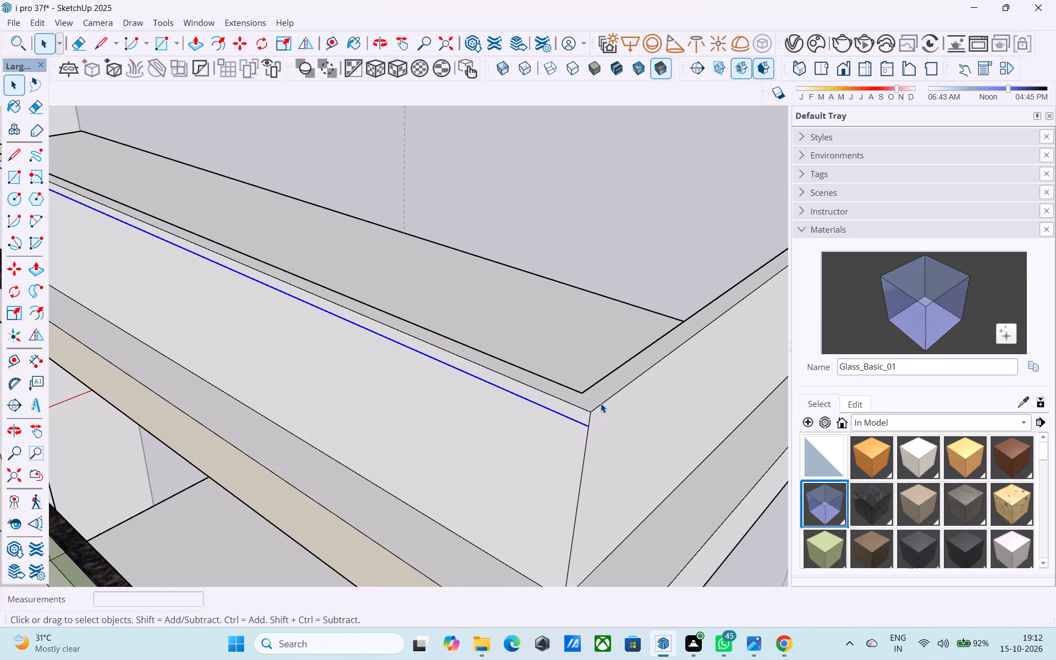
key(m)
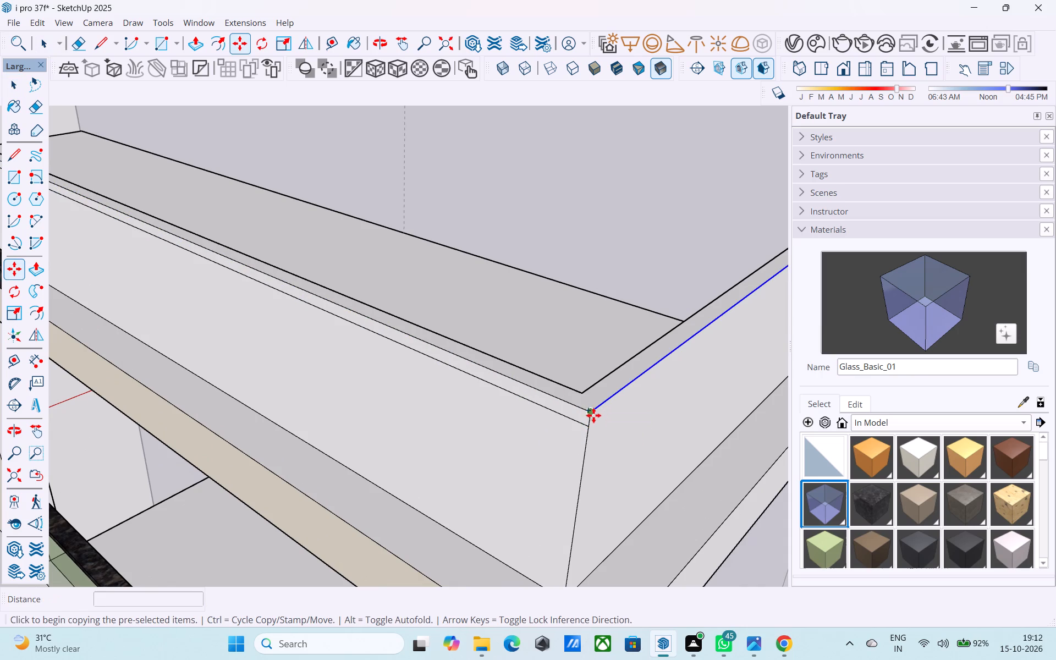
click(593, 416)
click(593, 430)
Paint the outer and inner faces of the front and side parapets with Glass_Basic_01.
click(920, 304)
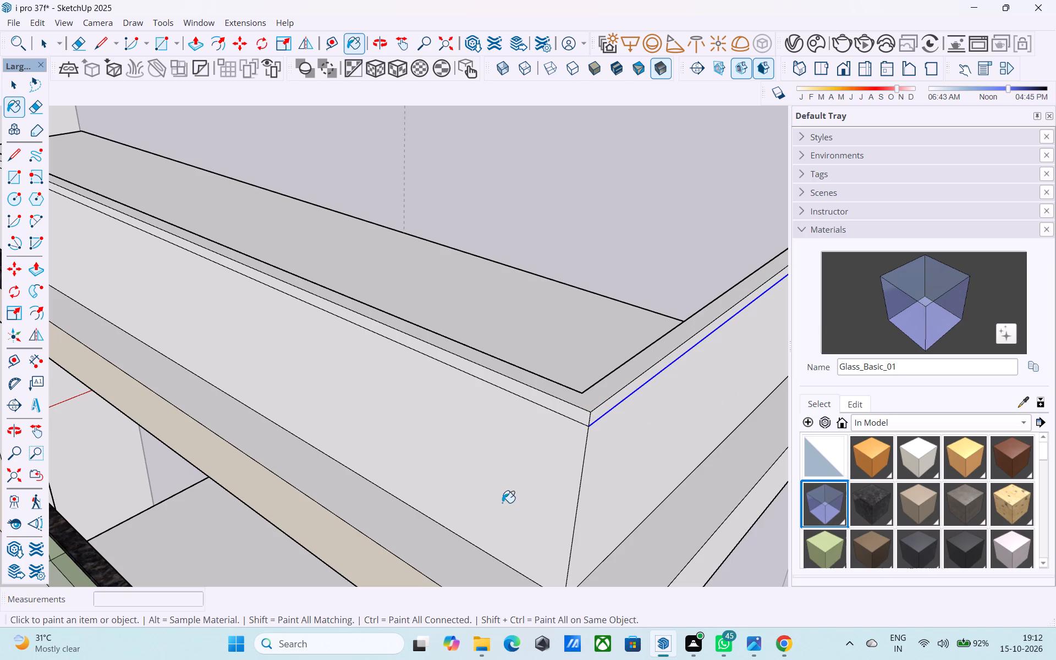
click(501, 501)
click(679, 472)
middle_drag(643, 462, 783, 555)
click(661, 350)
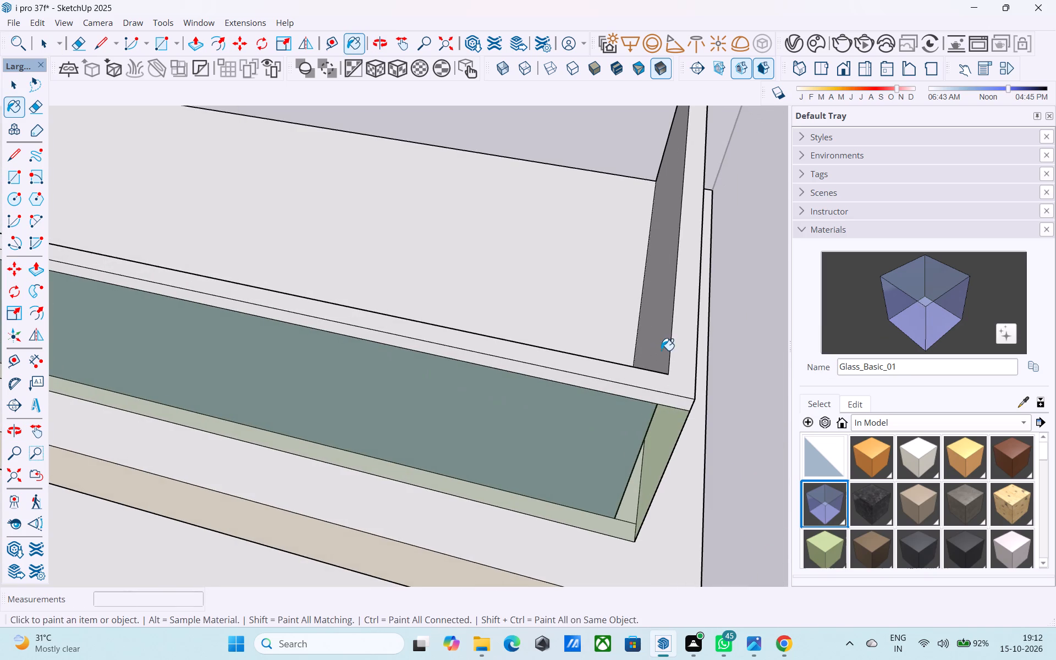
middle_drag(661, 350, 164, 311)
click(506, 393)
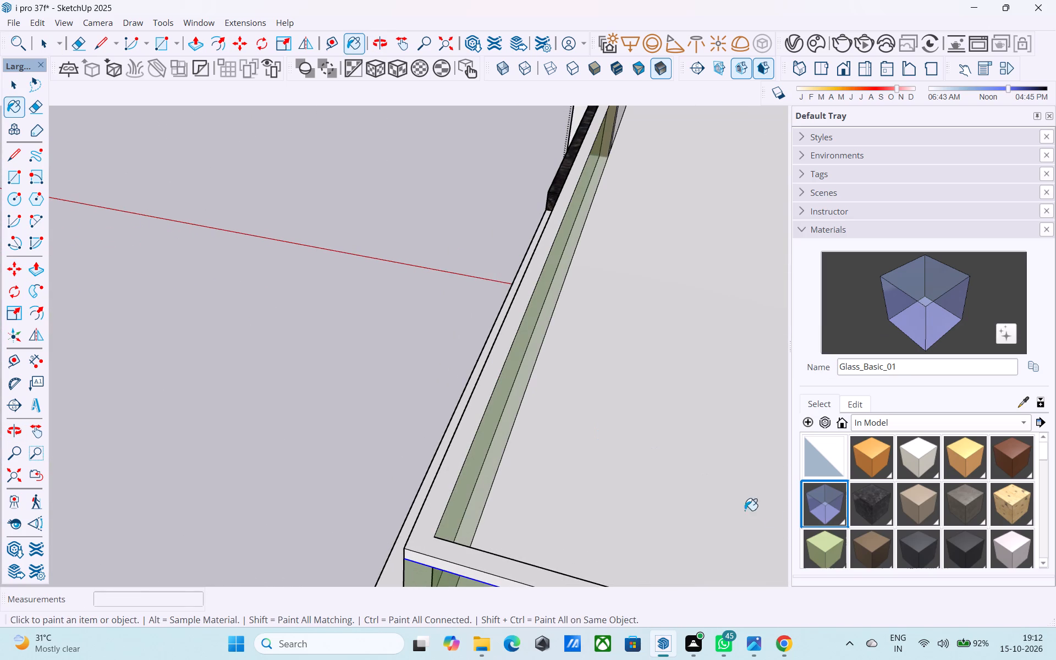
Paint the parapet's top and the side and front rail bands with Marble_07_1K.
click(876, 503)
click(432, 518)
middle_drag(267, 533, 458, 472)
scroll(372, 479, down, 8)
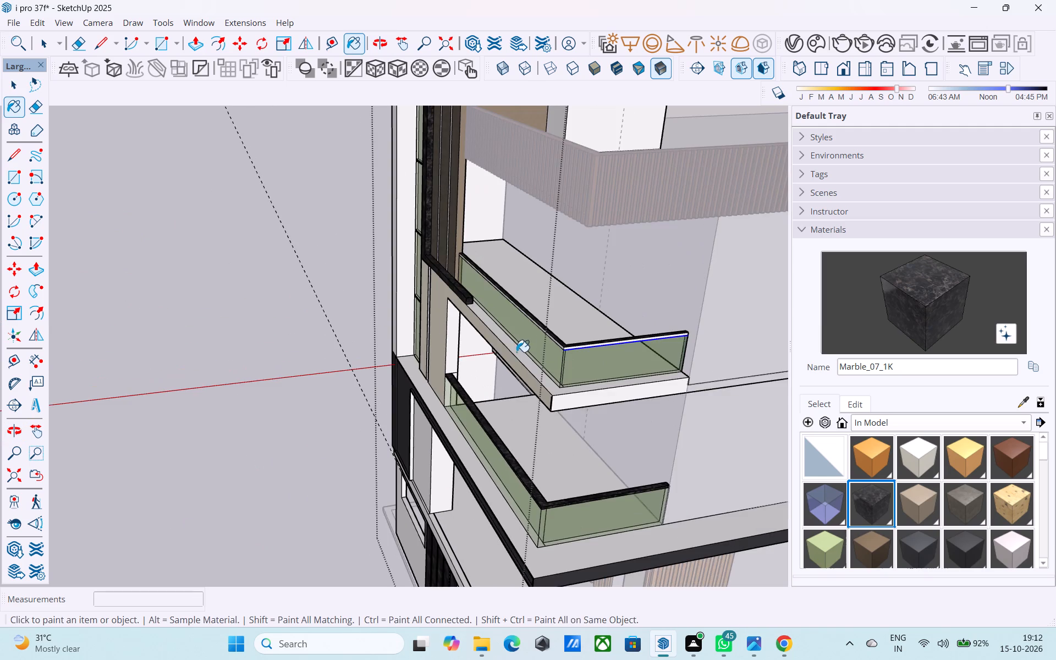
scroll(516, 352, up, 12)
scroll(601, 353, up, 6)
click(547, 287)
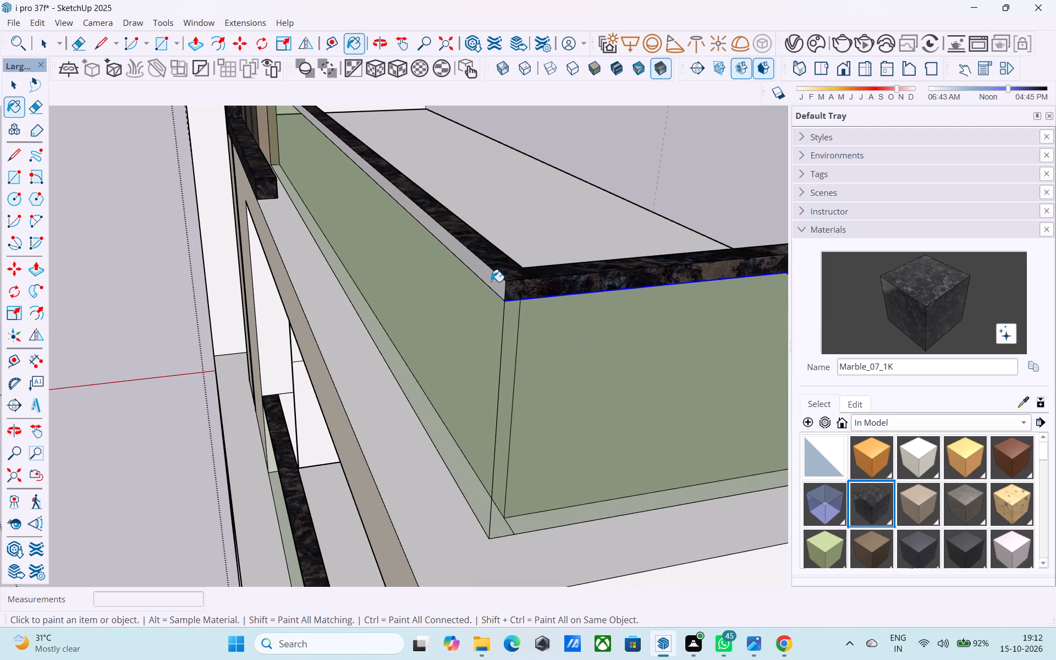
click(492, 279)
Examine the upper balcony railing within the building's whole front facade.
scroll(492, 291, down, 5)
scroll(428, 428, down, 4)
middle_drag(365, 439, 547, 397)
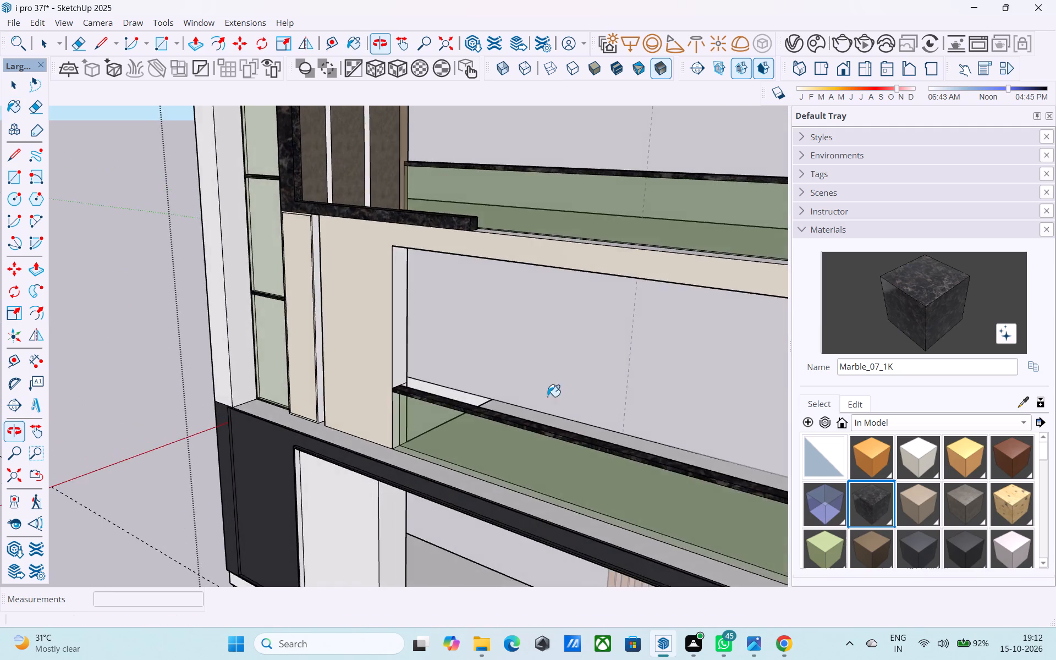
middle_drag(547, 397, 555, 397)
scroll(370, 421, down, 11)
middle_drag(350, 421, 496, 356)
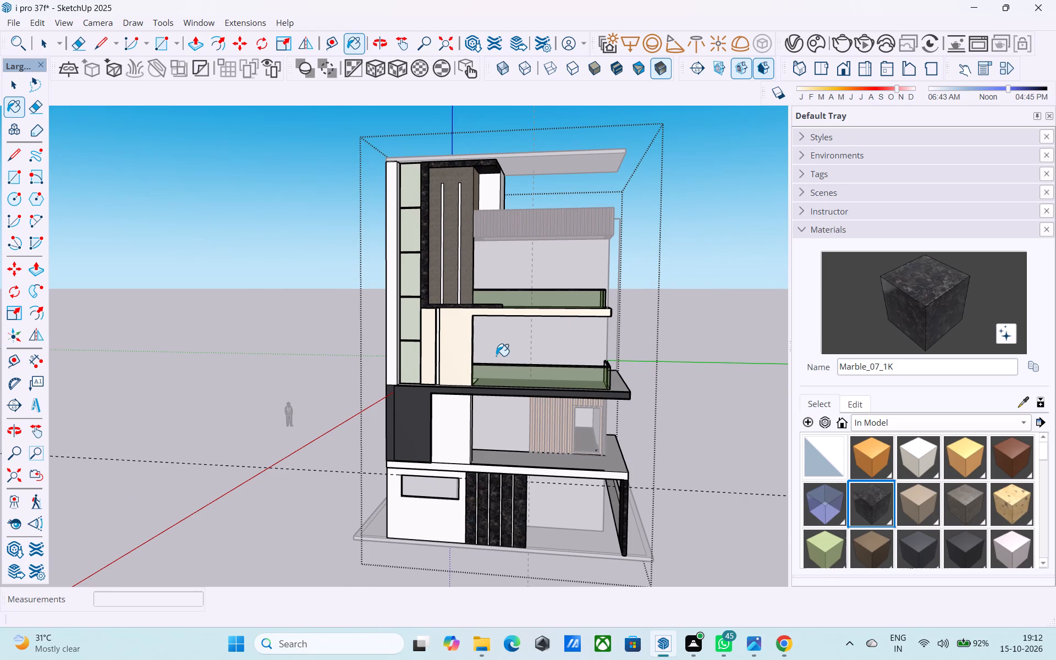
scroll(496, 354, down, 3)
scroll(496, 354, up, 7)
key(space)
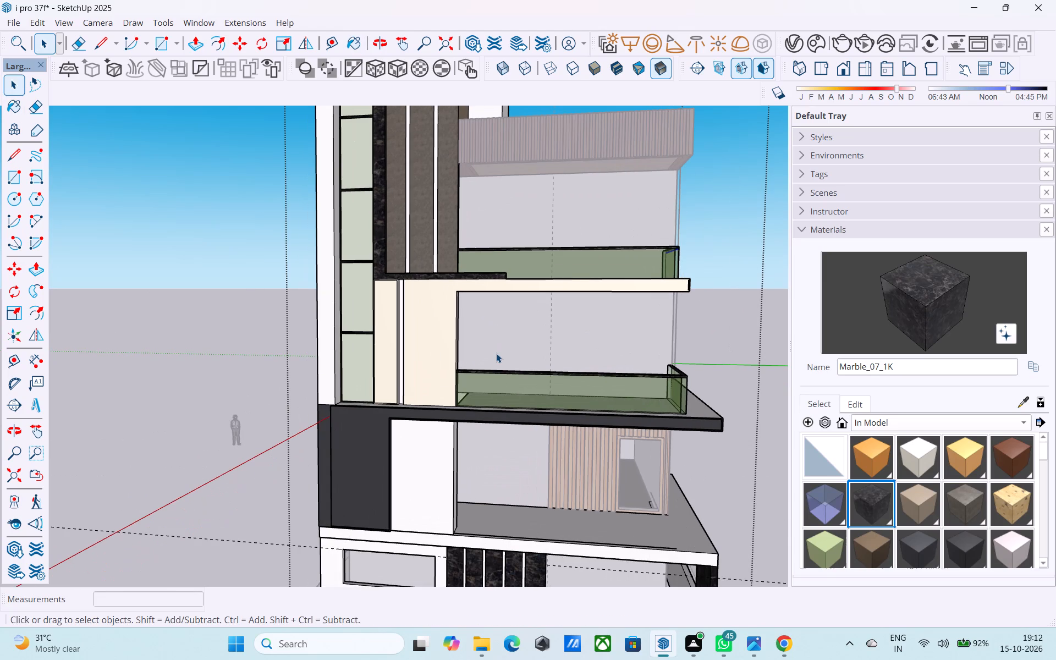
shift+middle_drag(496, 353, 452, 334)
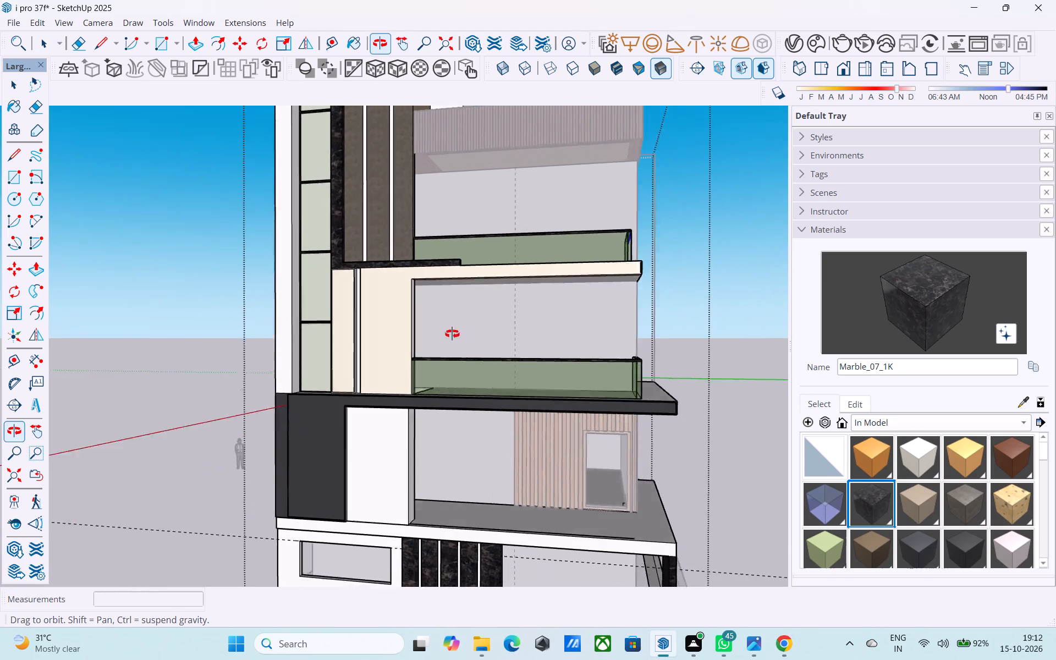
Draw a line along the back edge of the upper balcony slab's underside, from the side wall corner to the inner corner.
shift+middle_drag(452, 334, 314, 359)
click(378, 329)
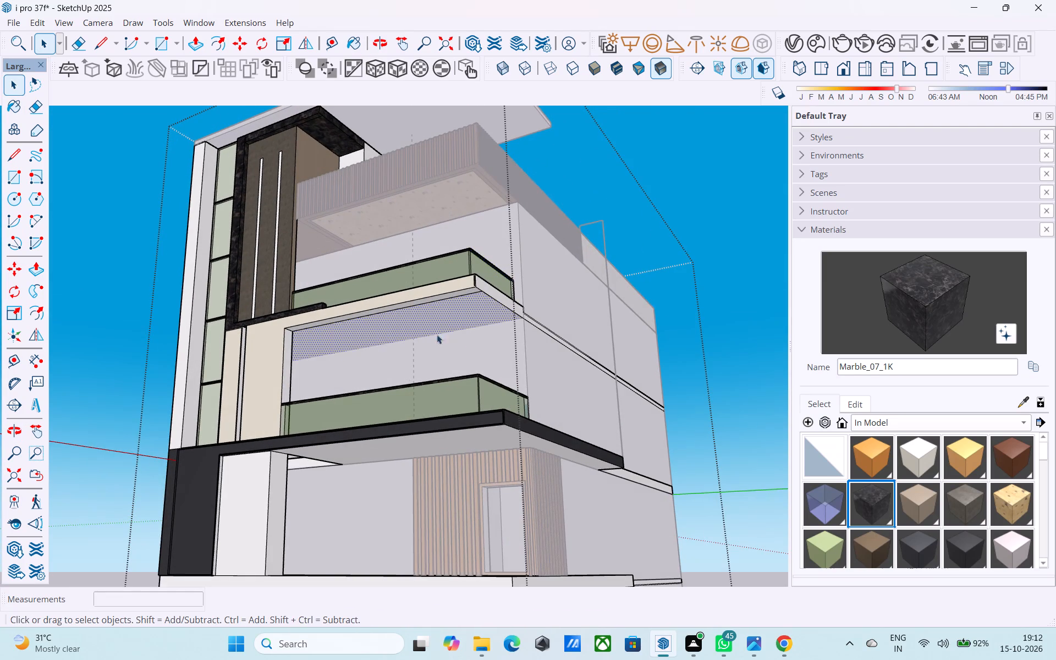
middle_drag(414, 334, 339, 348)
scroll(383, 352, up, 7)
key(l)
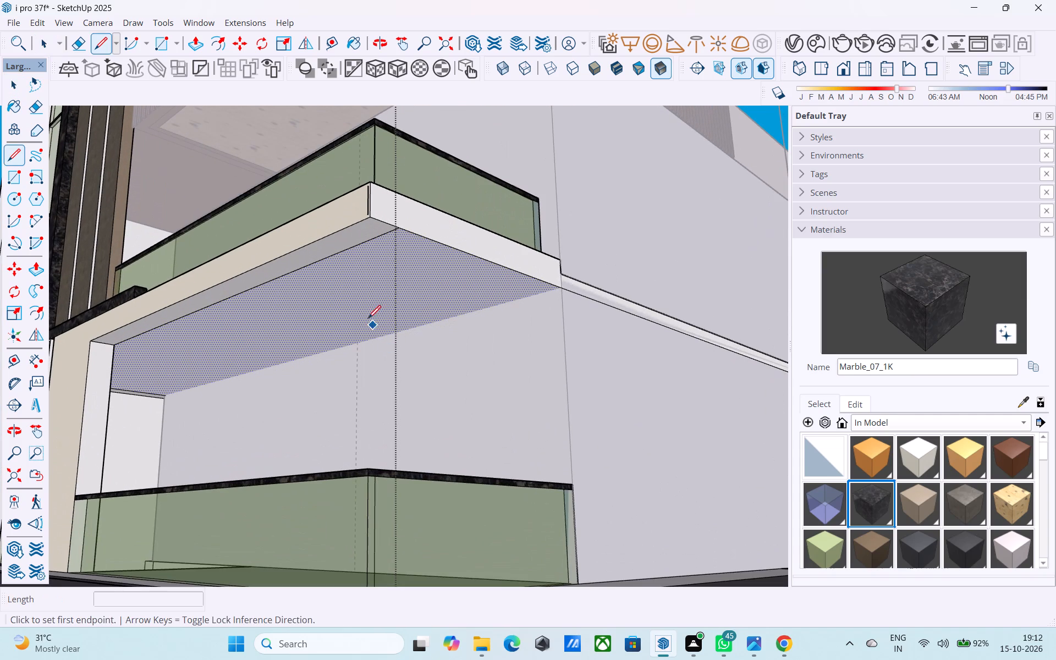
key(space)
click(367, 317)
key(l)
click(559, 289)
scroll(188, 393, up, 4)
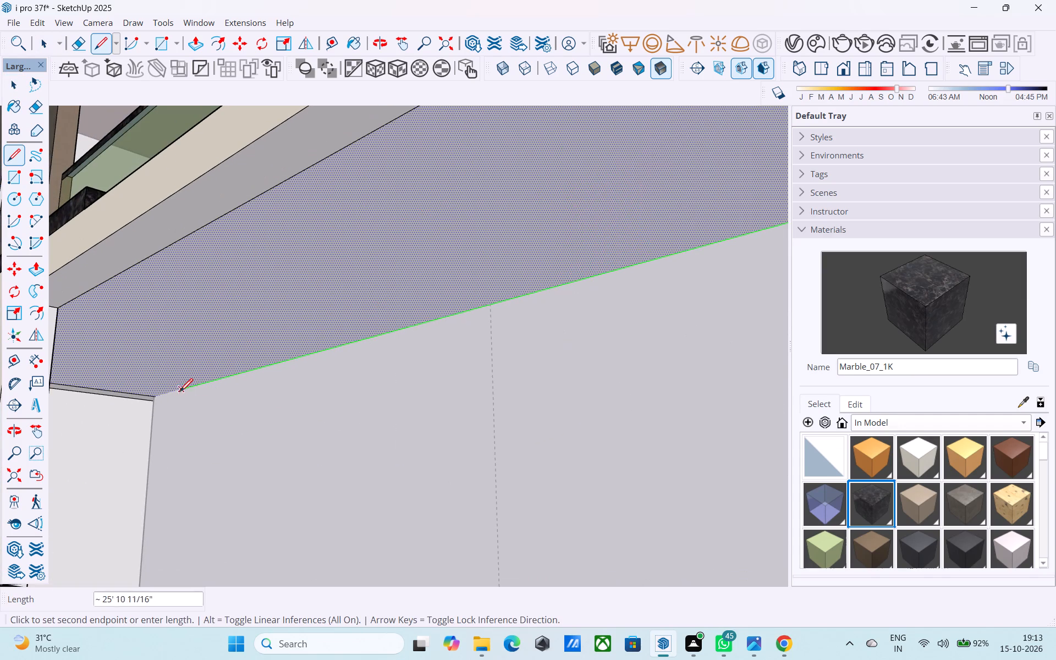
click(155, 394)
scroll(159, 394, down, 9)
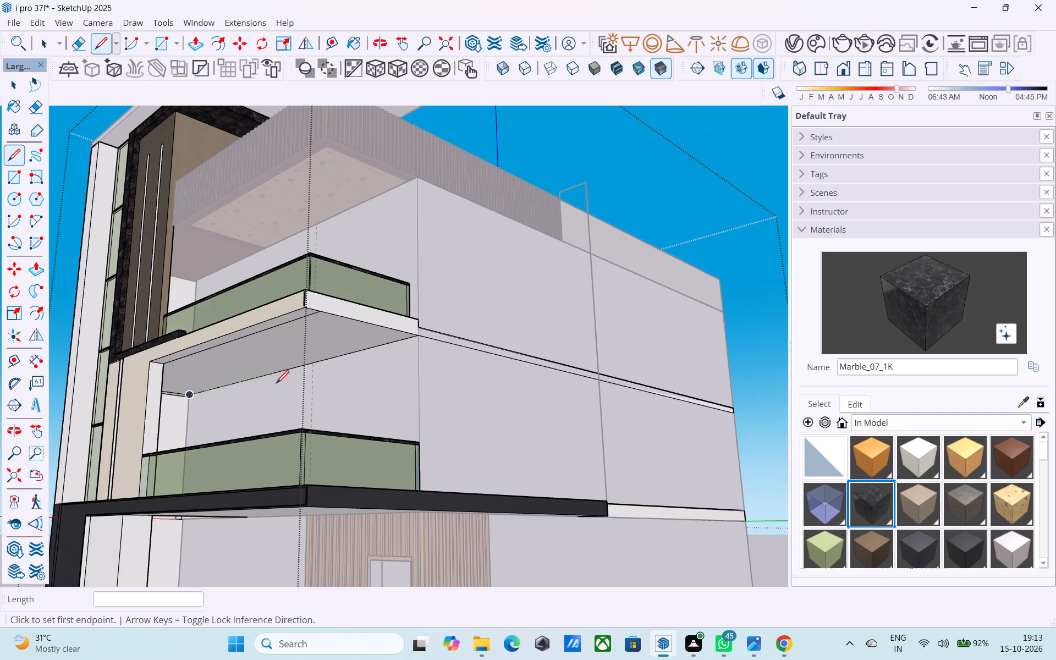
key(space)
Erase the long dividing edge near the front of the upper balcony slab's underside.
scroll(266, 340, up, 6)
key(e)
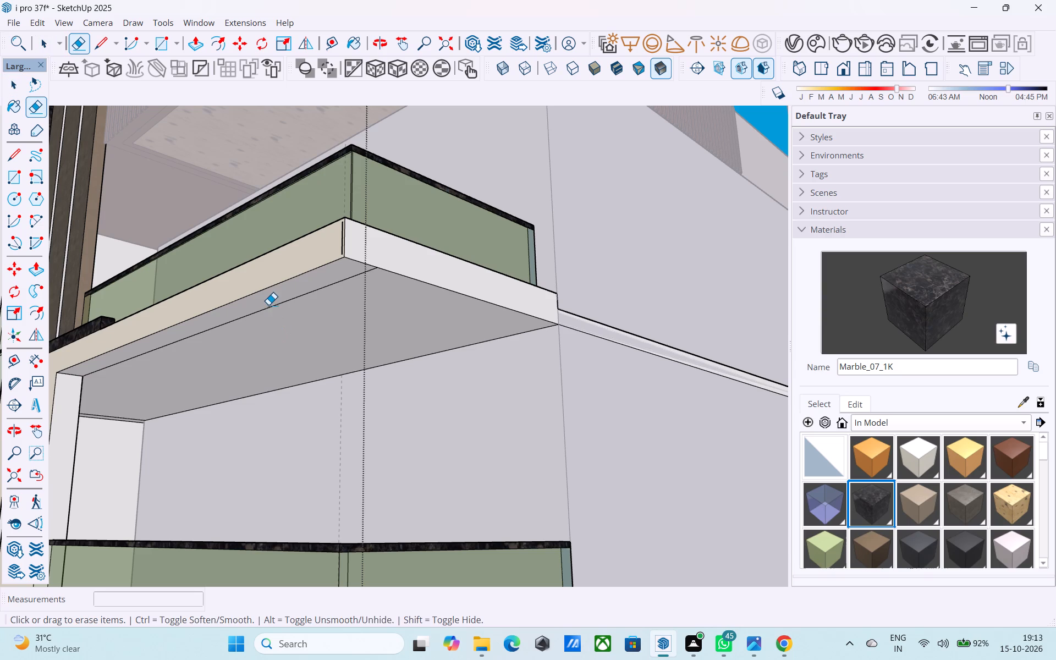
click(269, 305)
click(276, 310)
key(space)
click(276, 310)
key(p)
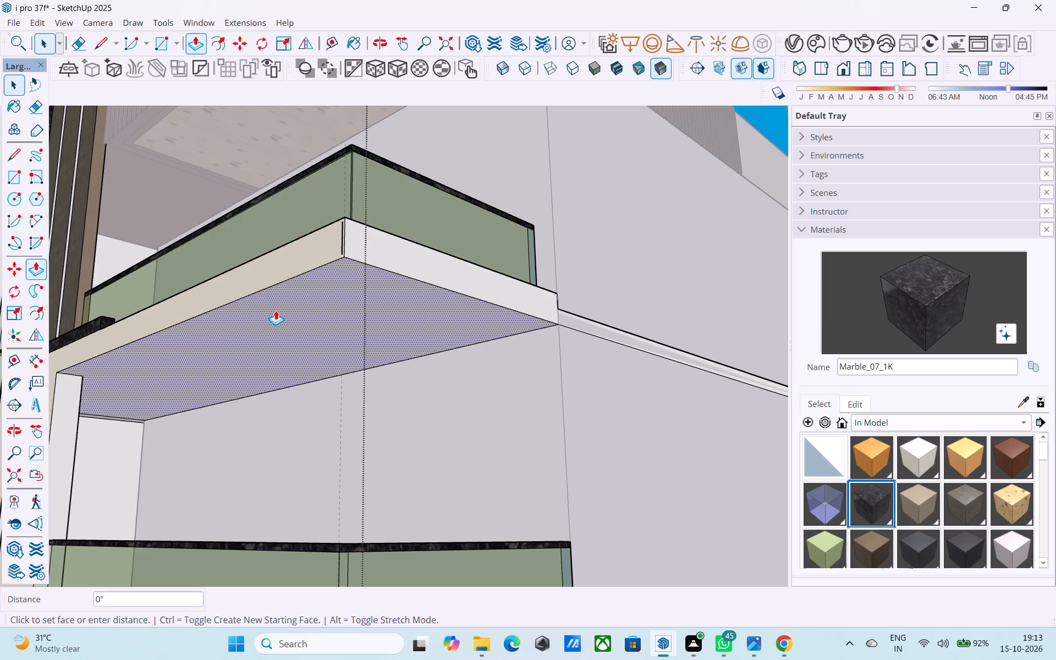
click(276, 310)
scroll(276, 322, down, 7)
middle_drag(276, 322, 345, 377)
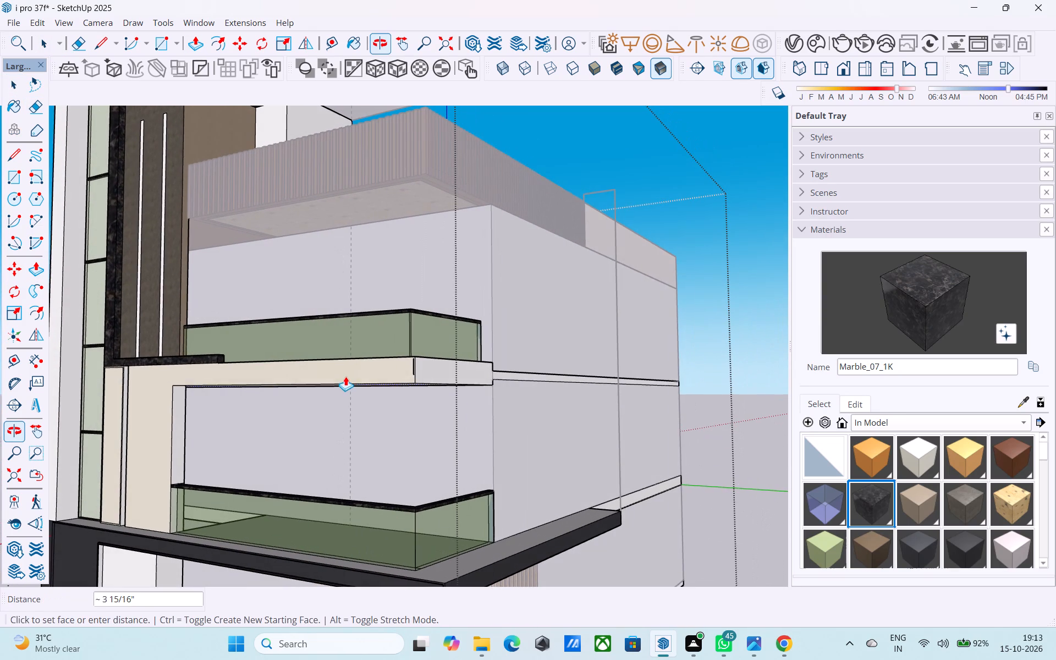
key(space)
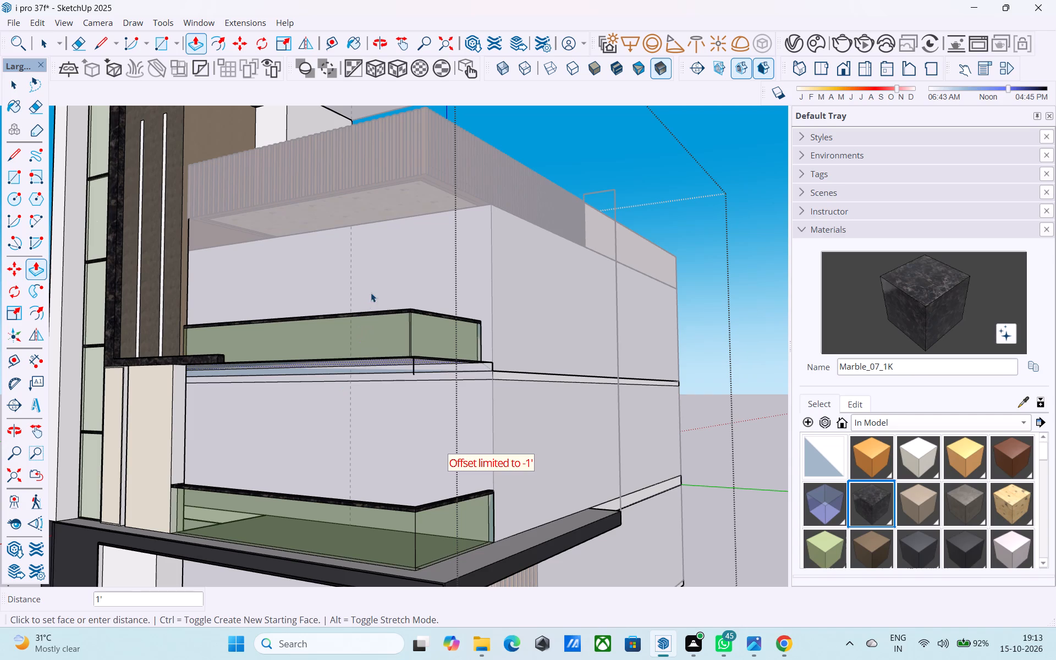
Extend the upper balcony slab's underside face downward by 3" with Push/Pull.
middle_drag(358, 351, 327, 269)
middle_drag(332, 305, 443, 376)
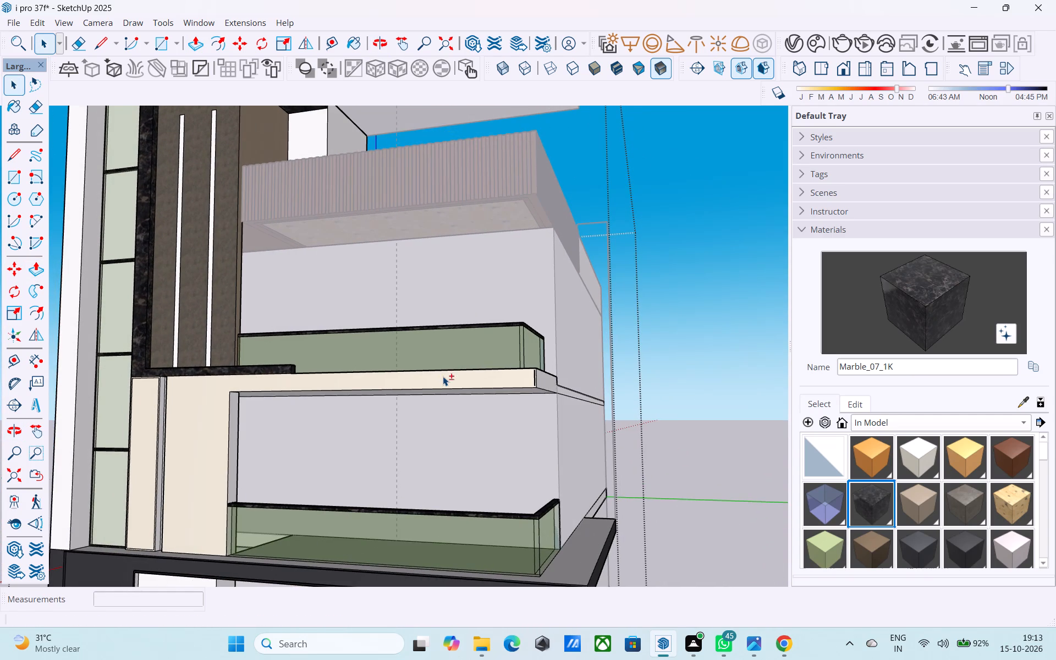
shift+middle_drag(443, 376, 369, 266)
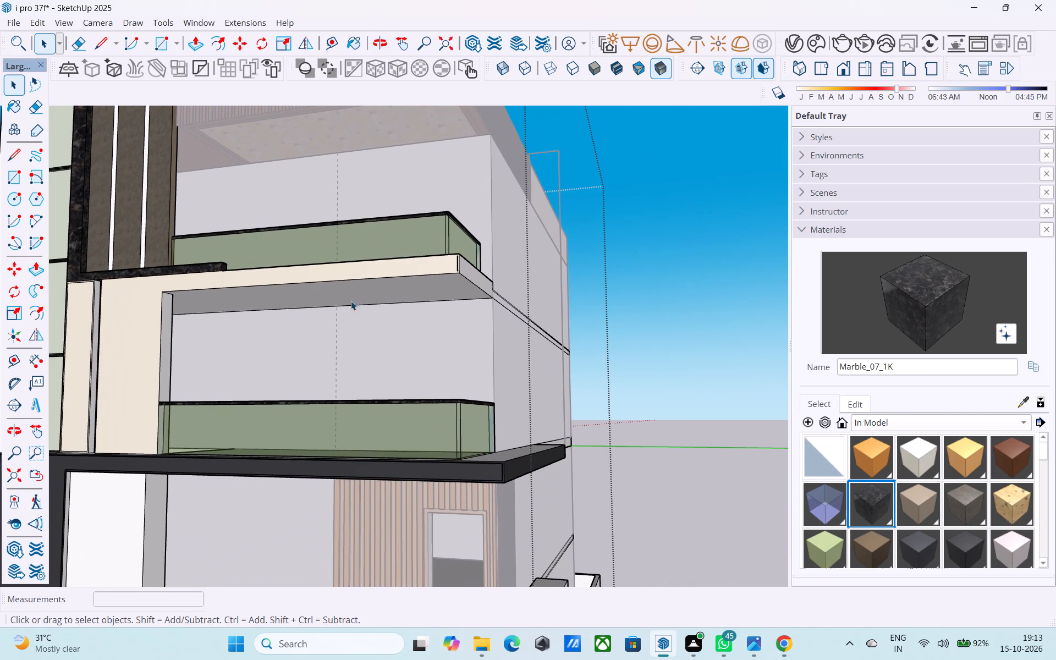
middle_drag(353, 317, 376, 334)
scroll(375, 339, up, 2)
click(366, 307)
key(p)
click(366, 307)
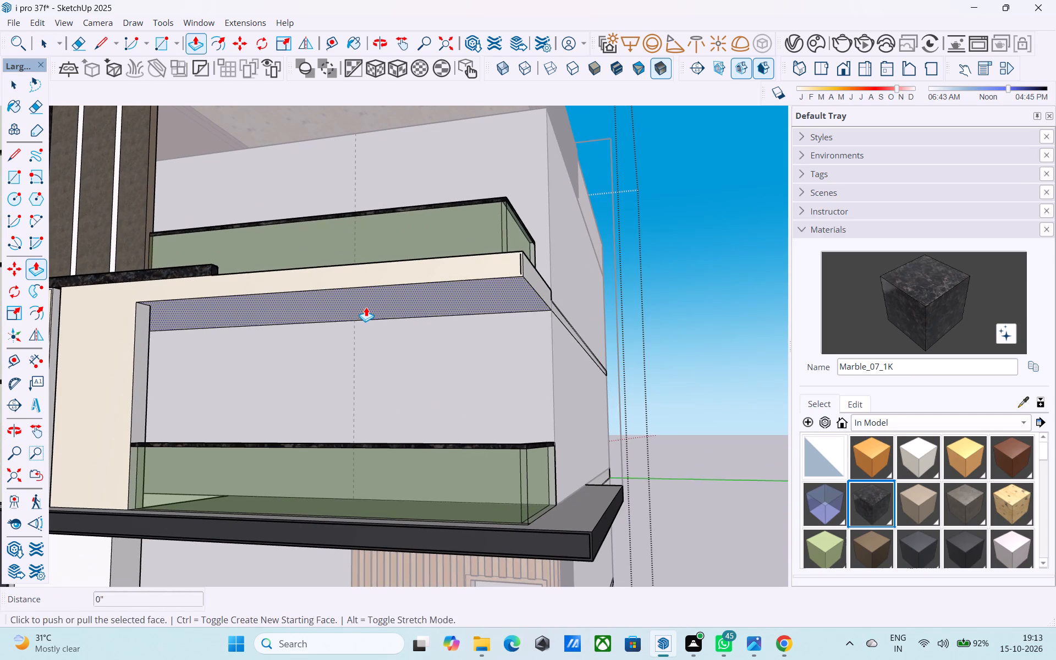
key(3)
key(shift+quotedbl)
key(Return)
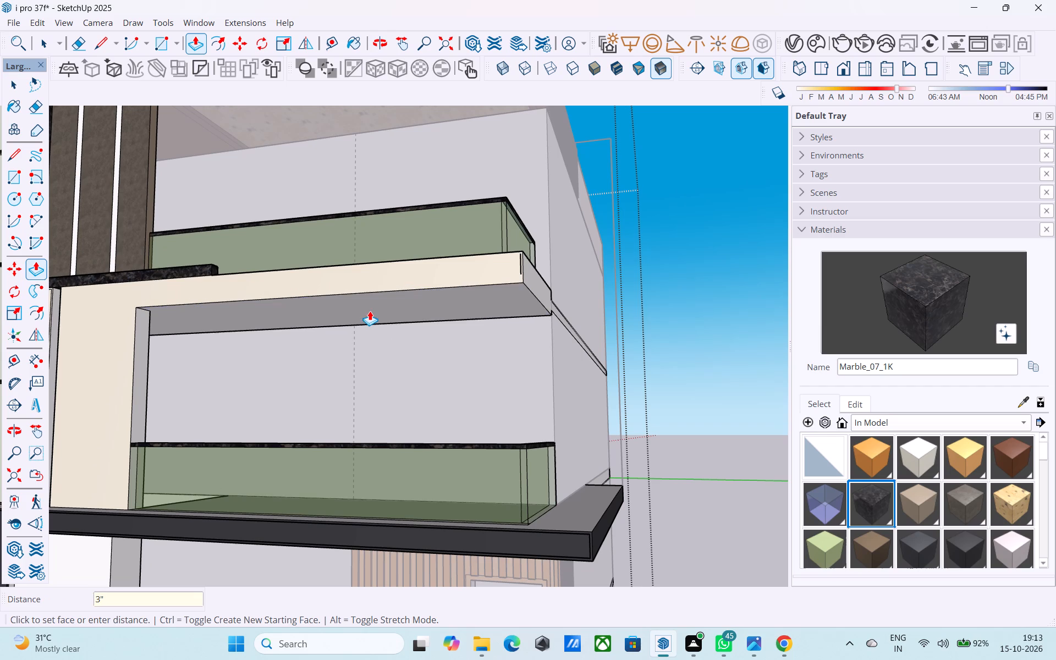
key(space)
Delete the stray short vertical edge on the slab's front fascia beside the outer corner.
middle_drag(370, 311, 371, 338)
scroll(538, 258, up, 6)
click(510, 277)
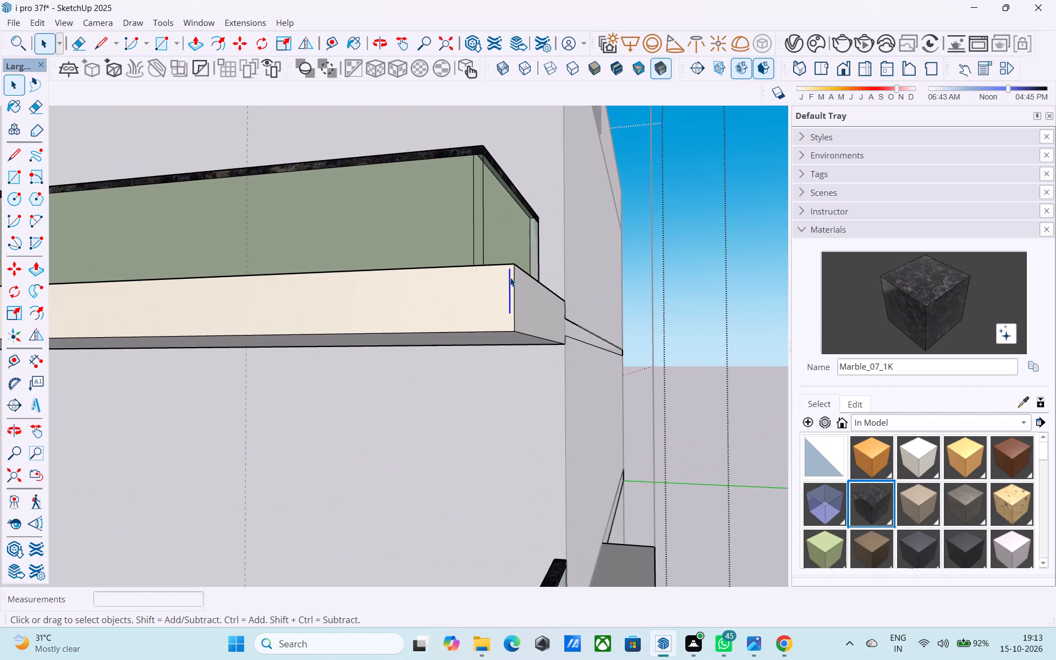
key(Delete)
Examine the balcony slabs and railings on the front and side facades from above and below.
scroll(510, 277, down, 12)
middle_drag(498, 290, 514, 340)
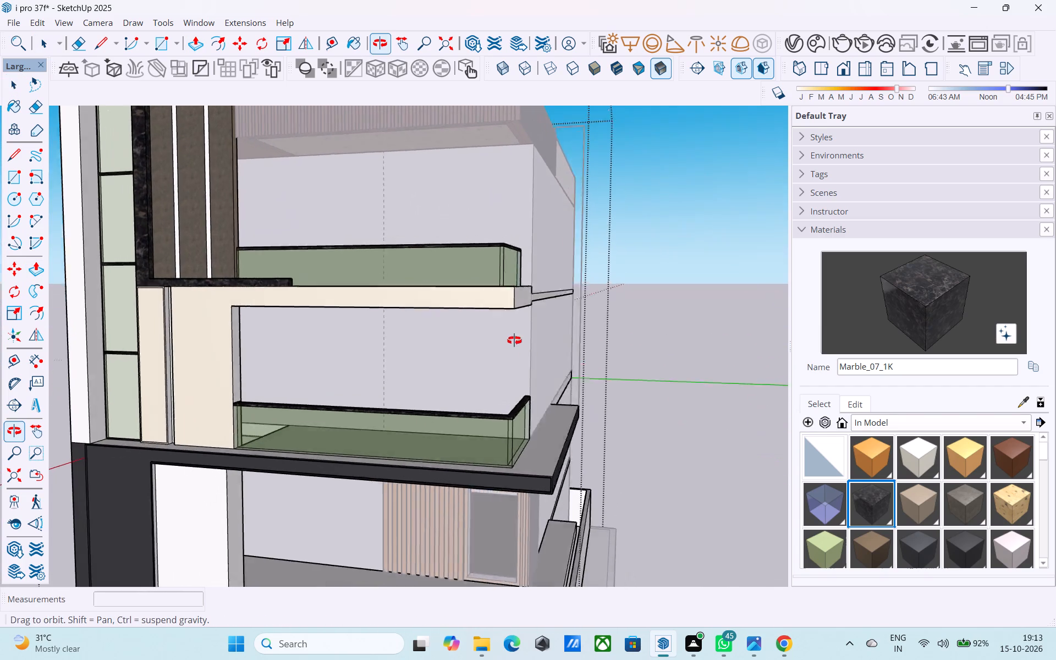
middle_drag(514, 340, 508, 356)
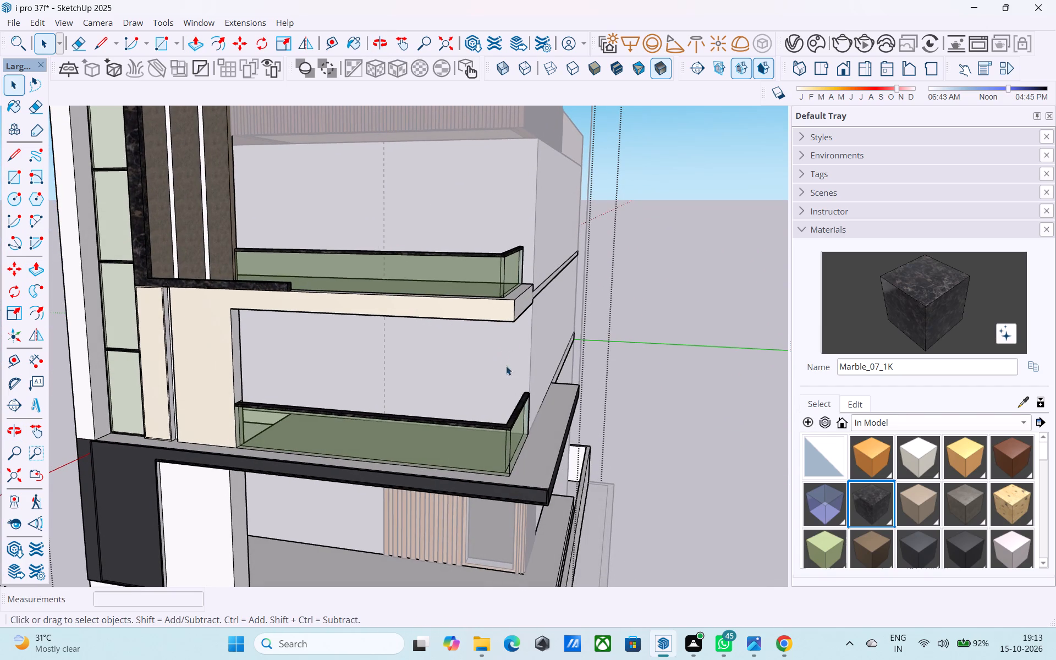
scroll(516, 372, down, 1)
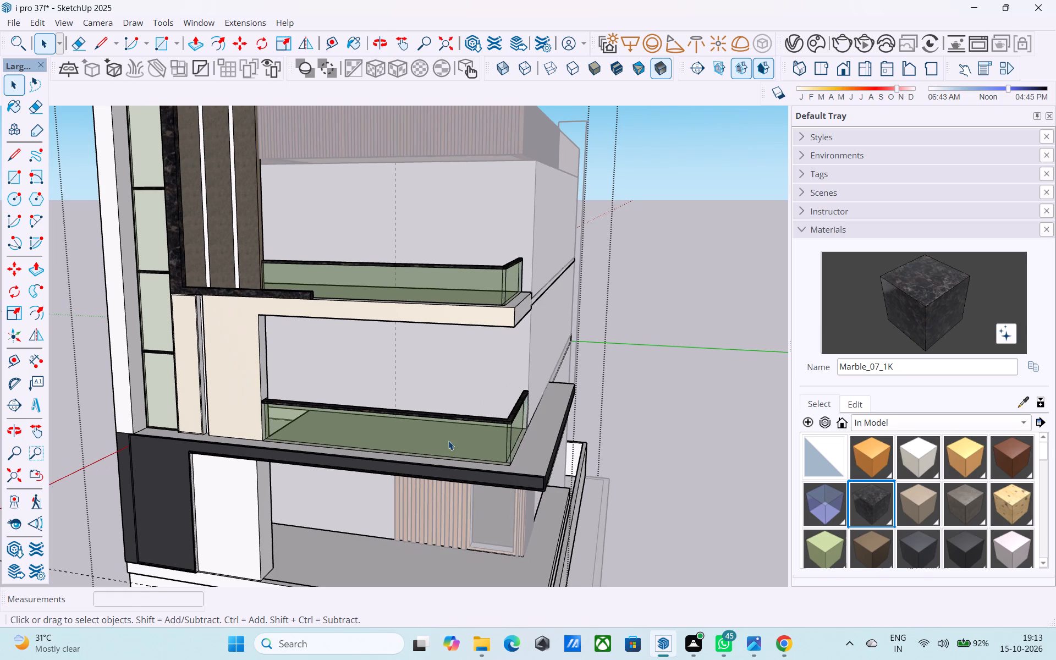
scroll(392, 478, down, 2)
middle_drag(441, 361, 431, 268)
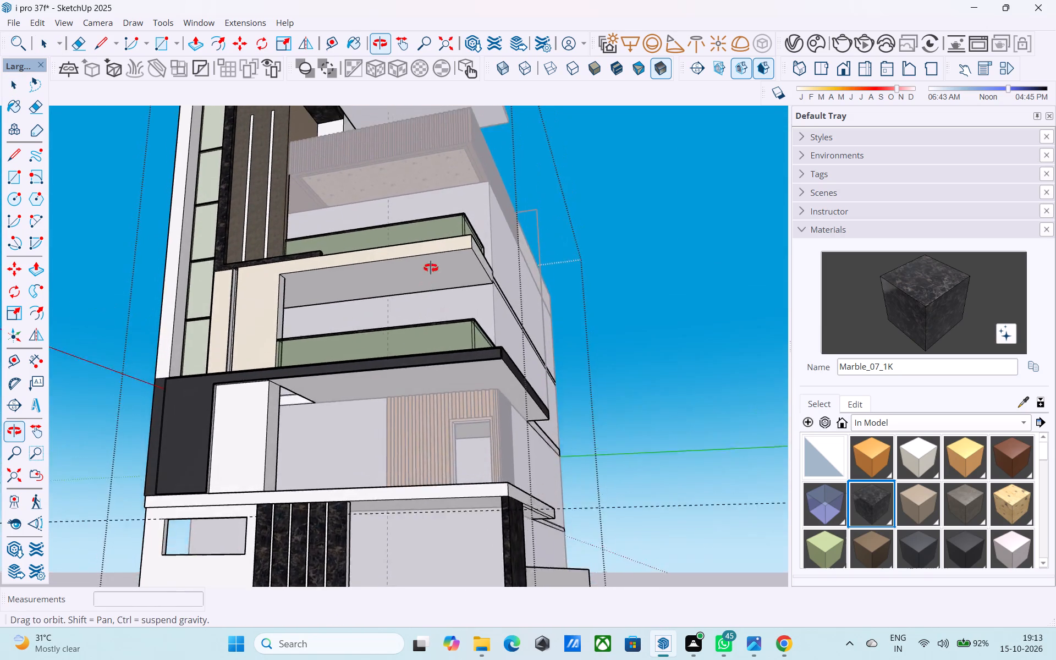
middle_drag(431, 268, 427, 230)
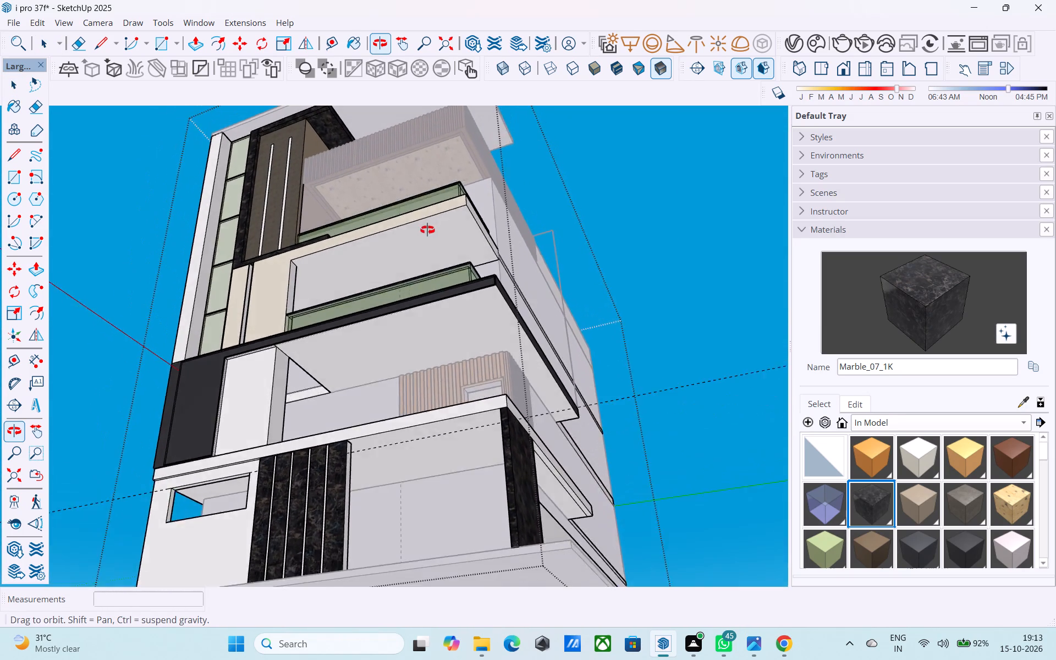
middle_drag(427, 230, 337, 221)
middle_drag(294, 230, 289, 224)
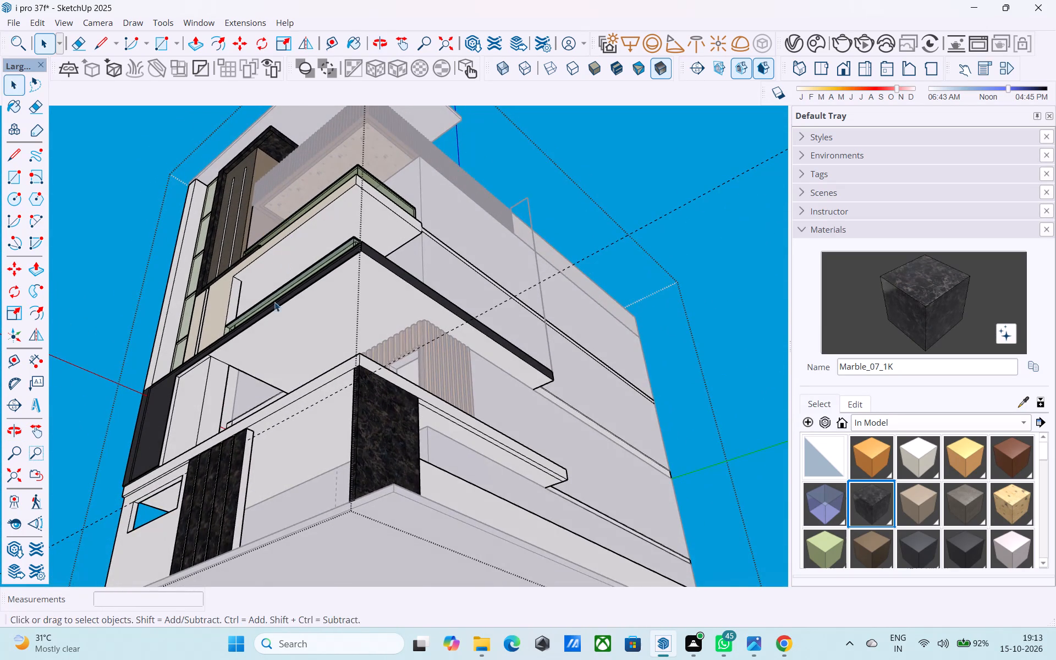
shift+middle_drag(274, 311, 285, 304)
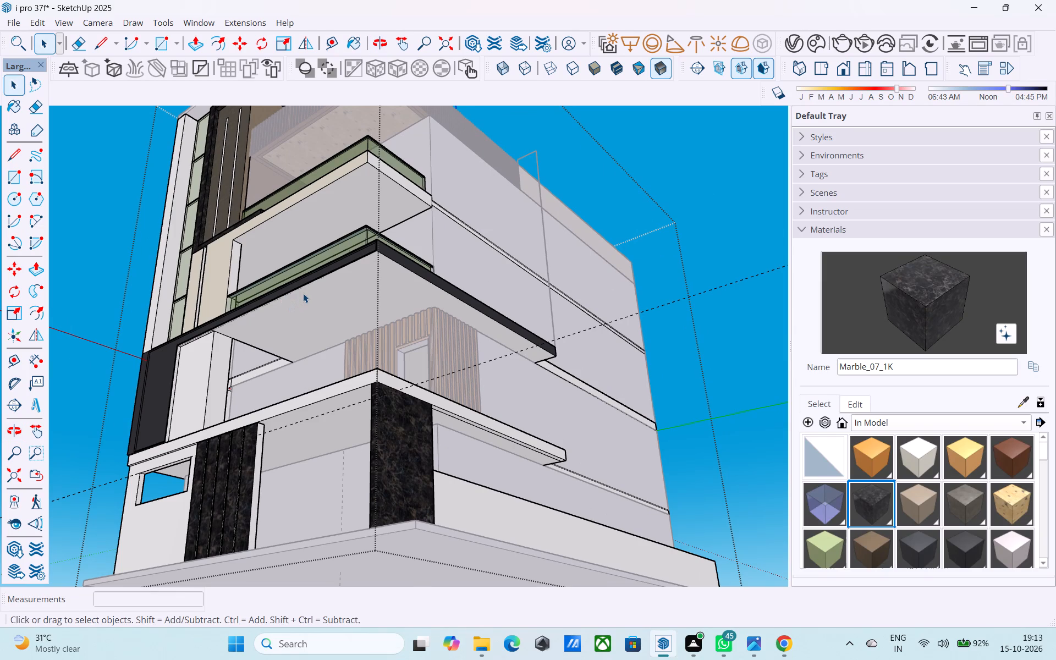
scroll(303, 293, down, 4)
shift+middle_drag(310, 273, 322, 331)
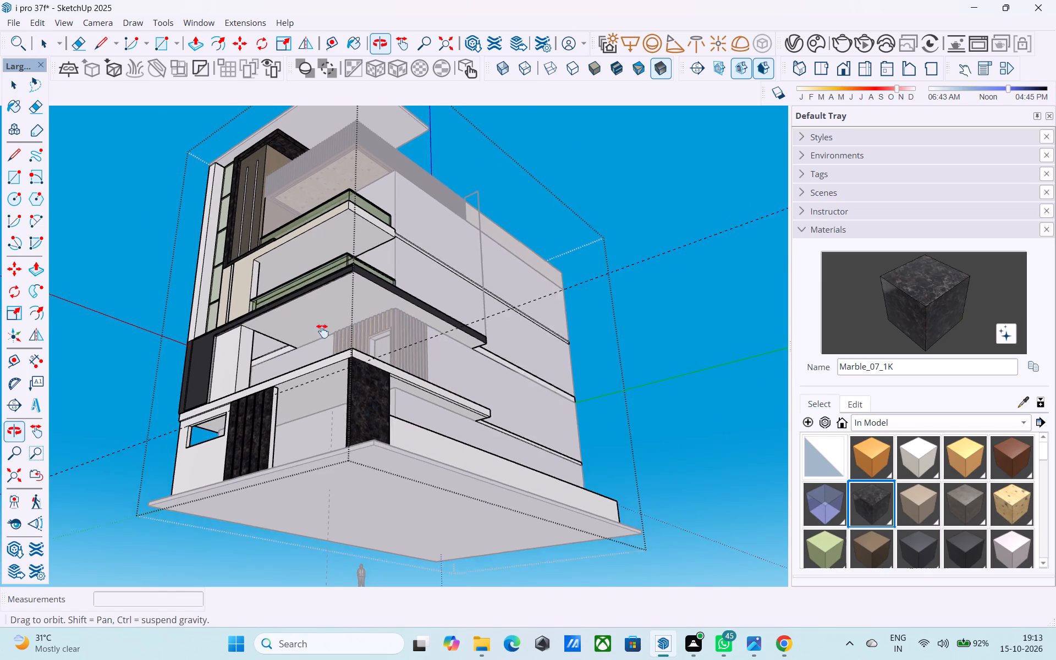
shift+middle_drag(322, 331, 324, 338)
Copy the underside's outer side edge 18' along the slab to the column corner and divide the span into 80 equal spacings.
scroll(323, 327, up, 10)
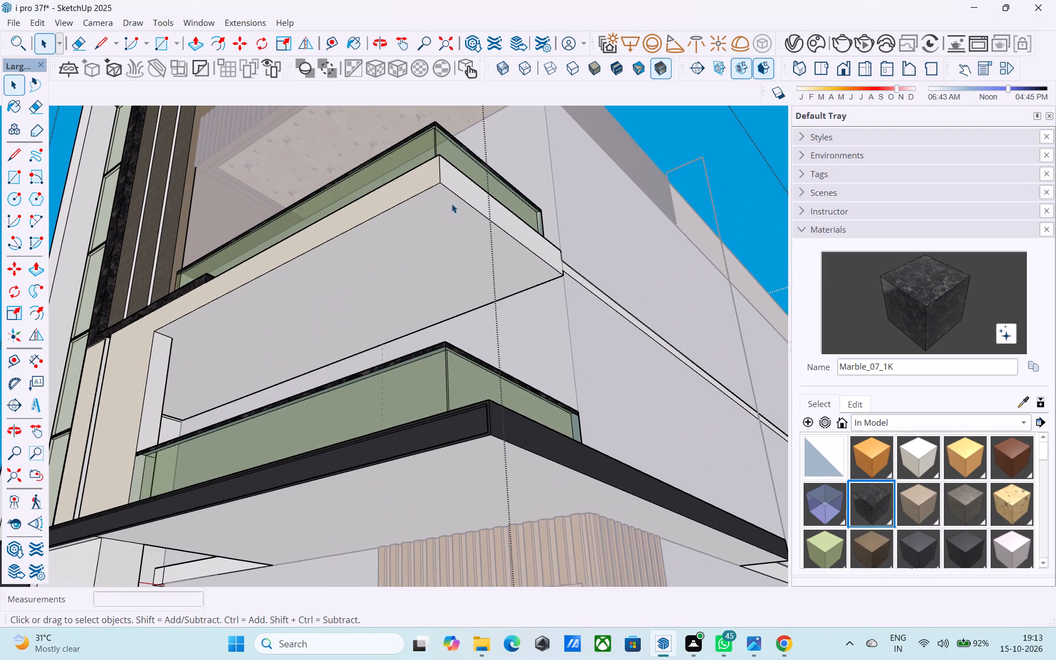
click(461, 197)
key(m)
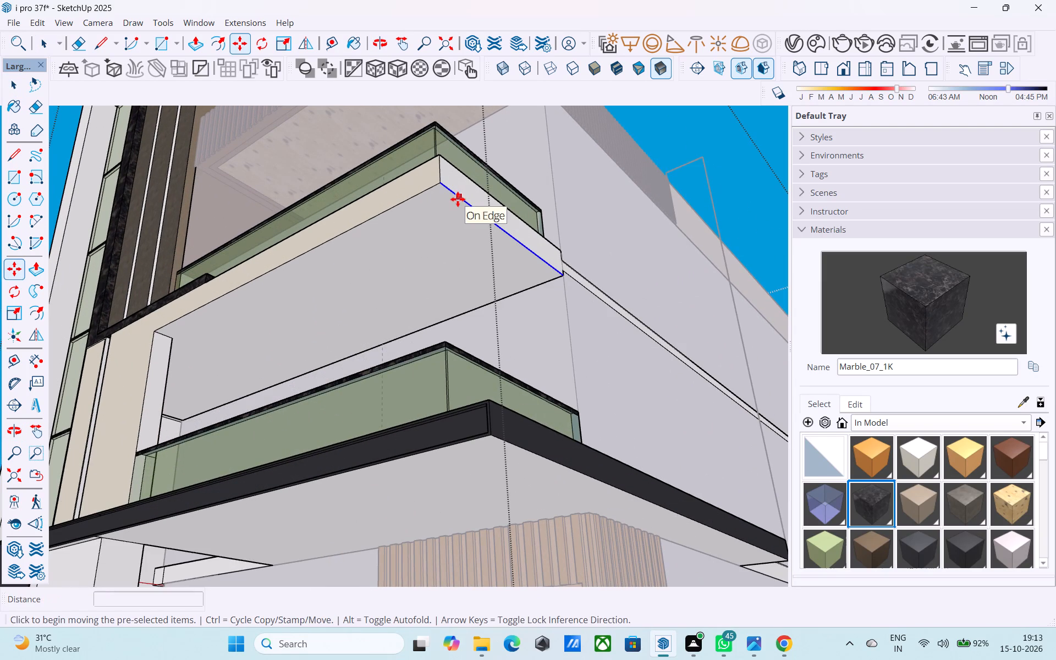
click(444, 183)
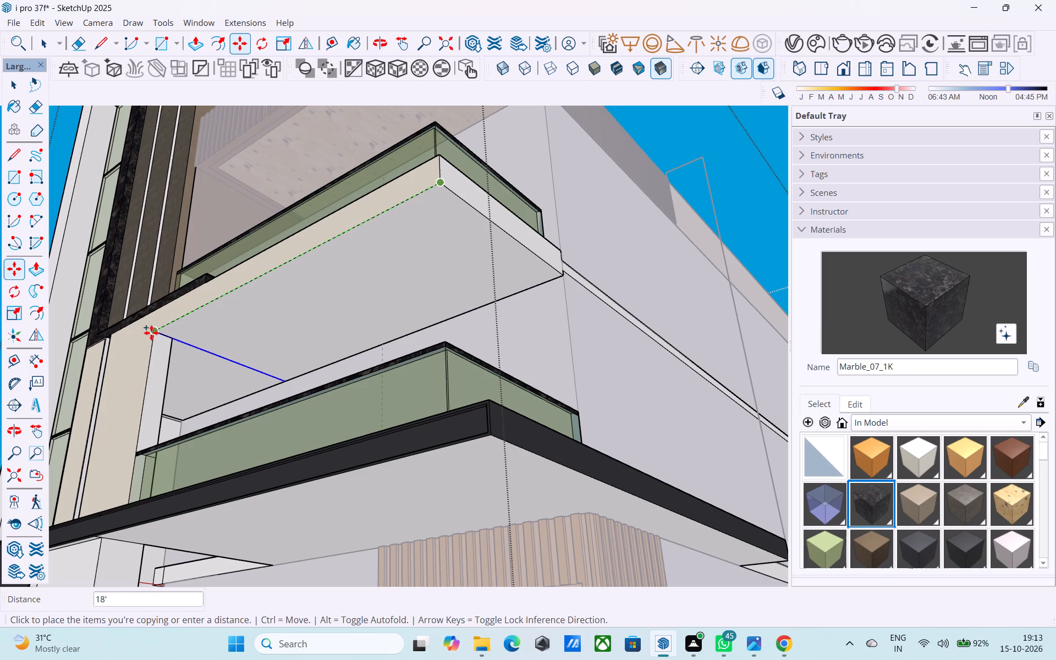
click(150, 333)
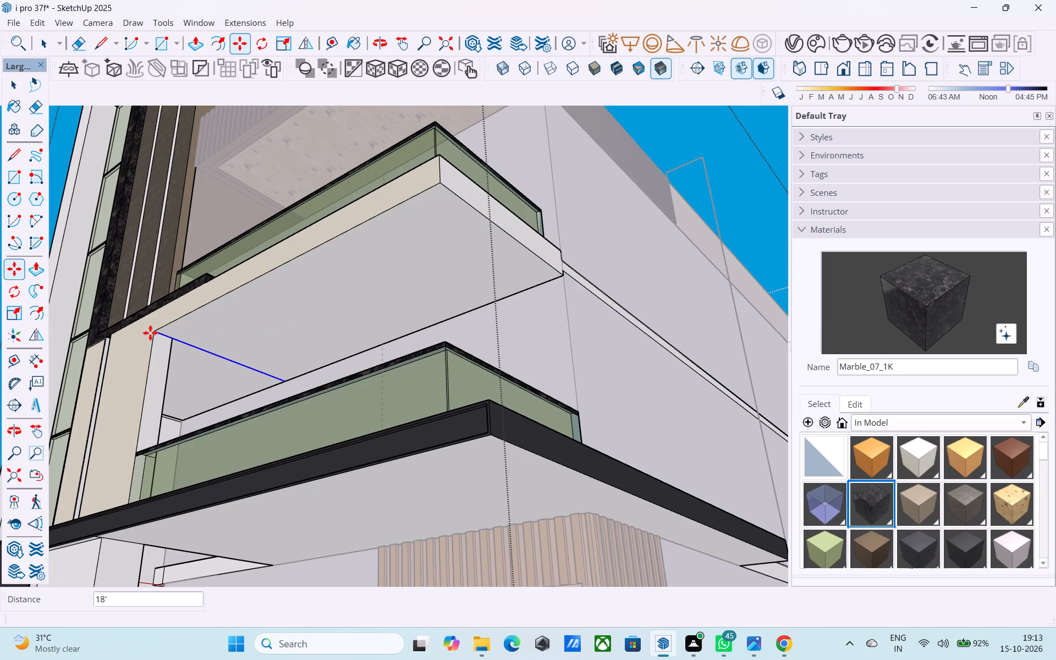
key(slash)
text(80)
key(Return)
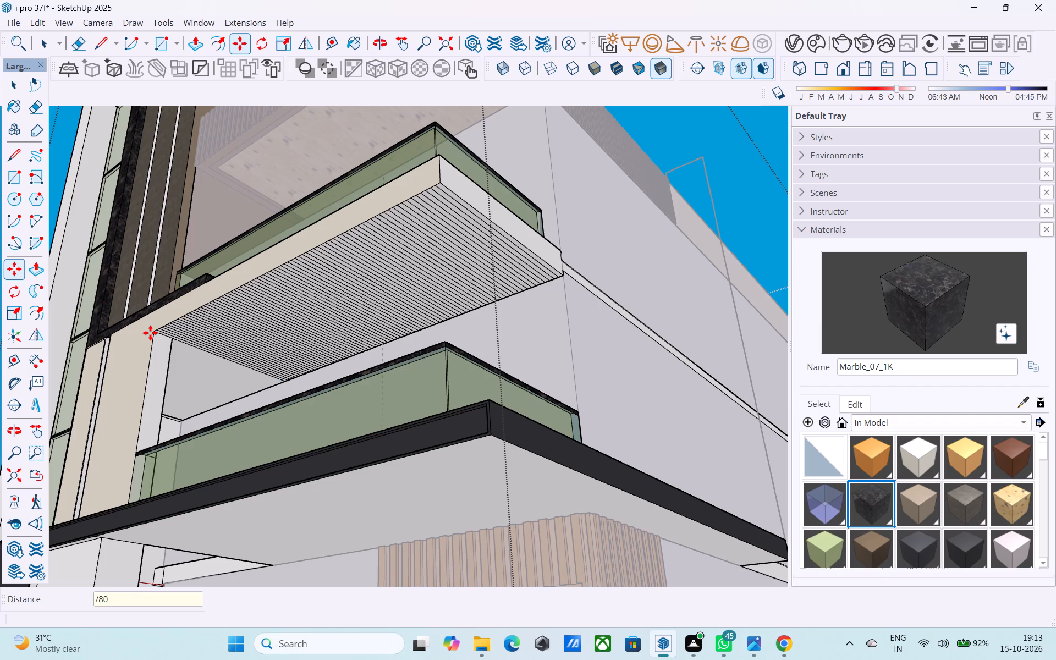
Paint the outermost strip of the slab's underside with C05_Golden_Blaze from the Solid Colors collection.
scroll(876, 492, down, 3)
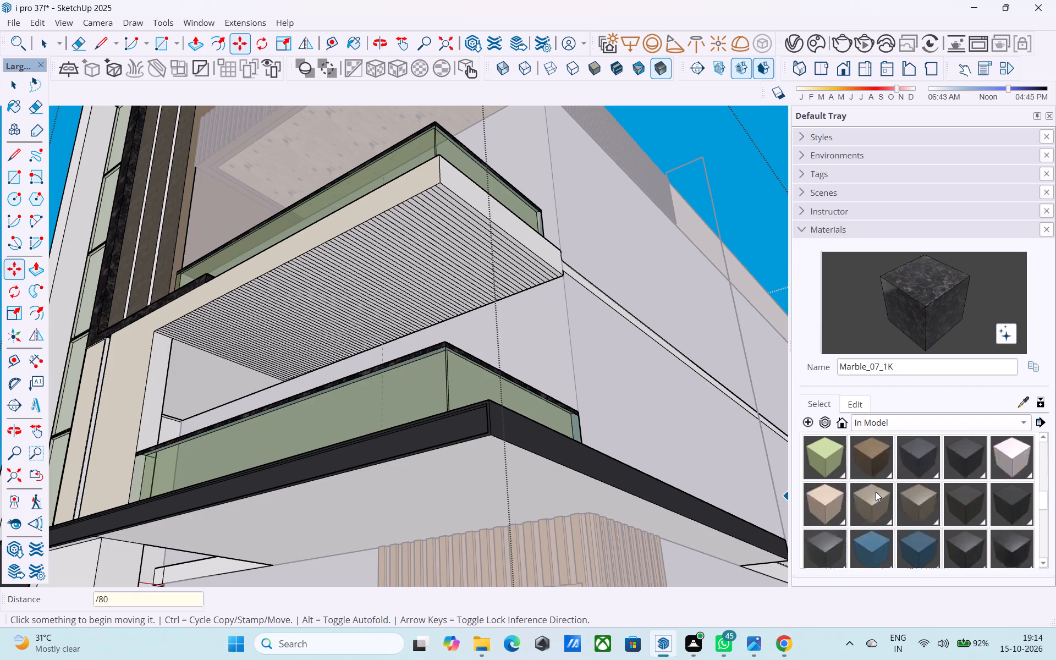
scroll(876, 492, down, 6)
scroll(875, 492, up, 7)
click(890, 425)
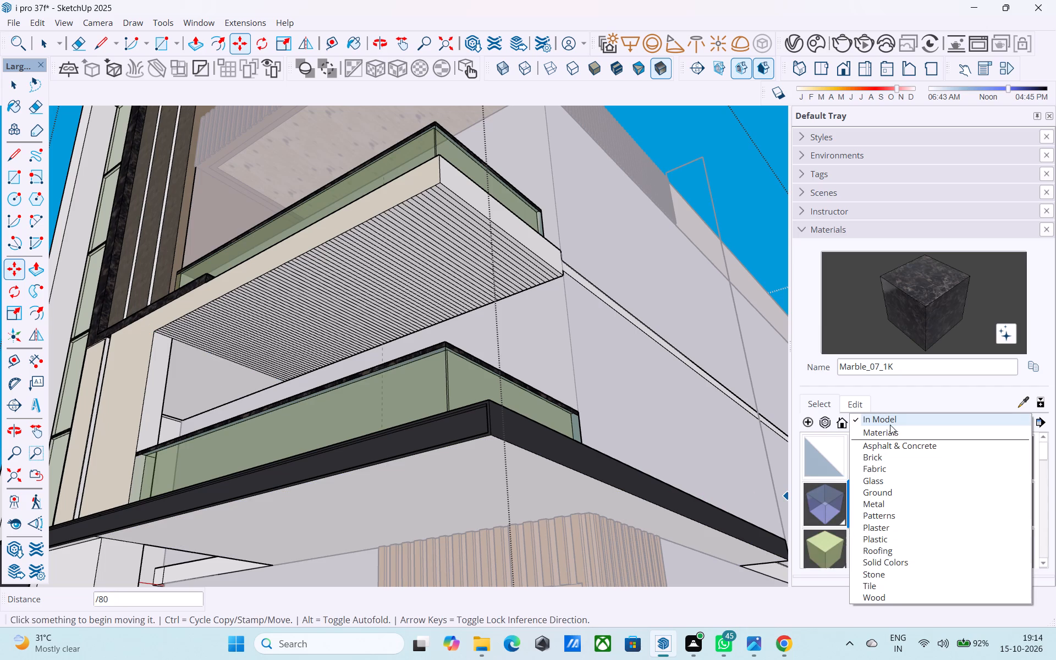
click(906, 559)
scroll(932, 527, down, 4)
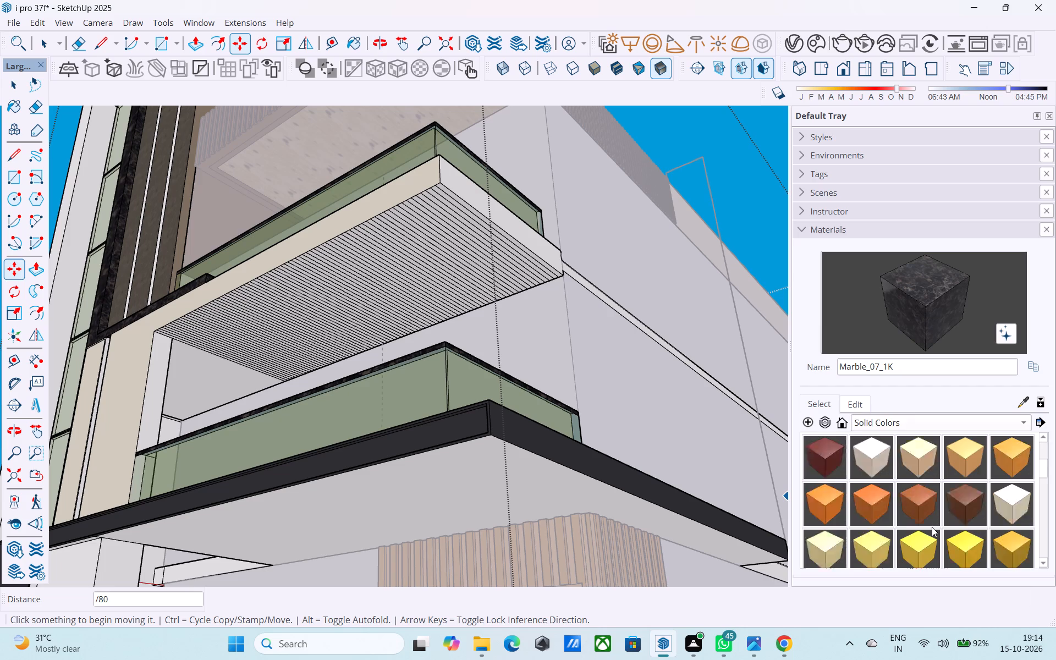
scroll(932, 527, down, 1)
click(817, 444)
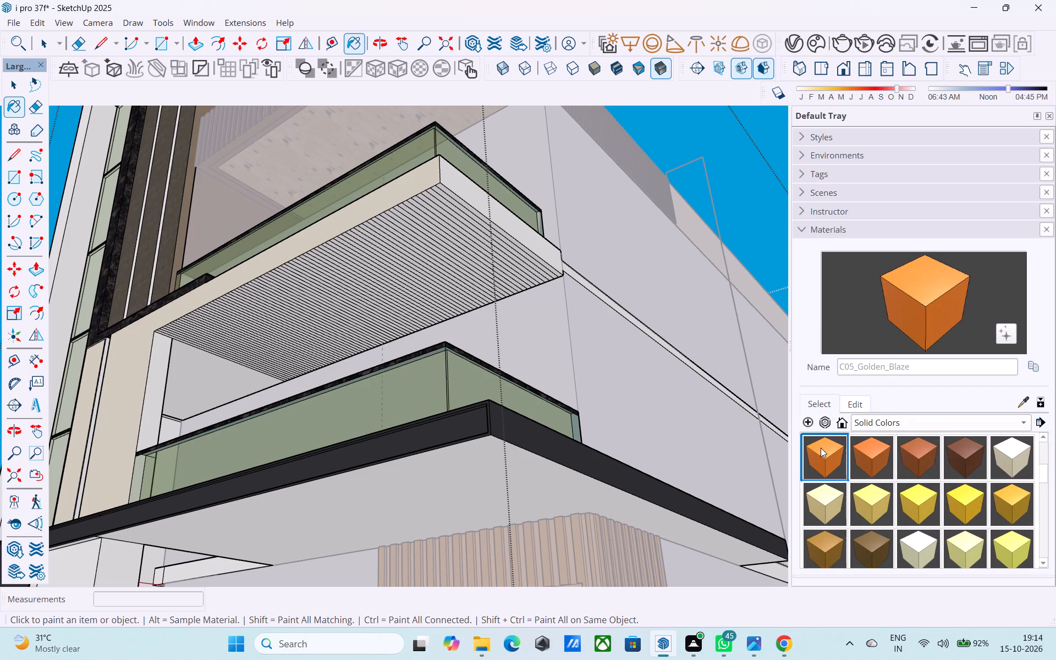
scroll(468, 207, up, 5)
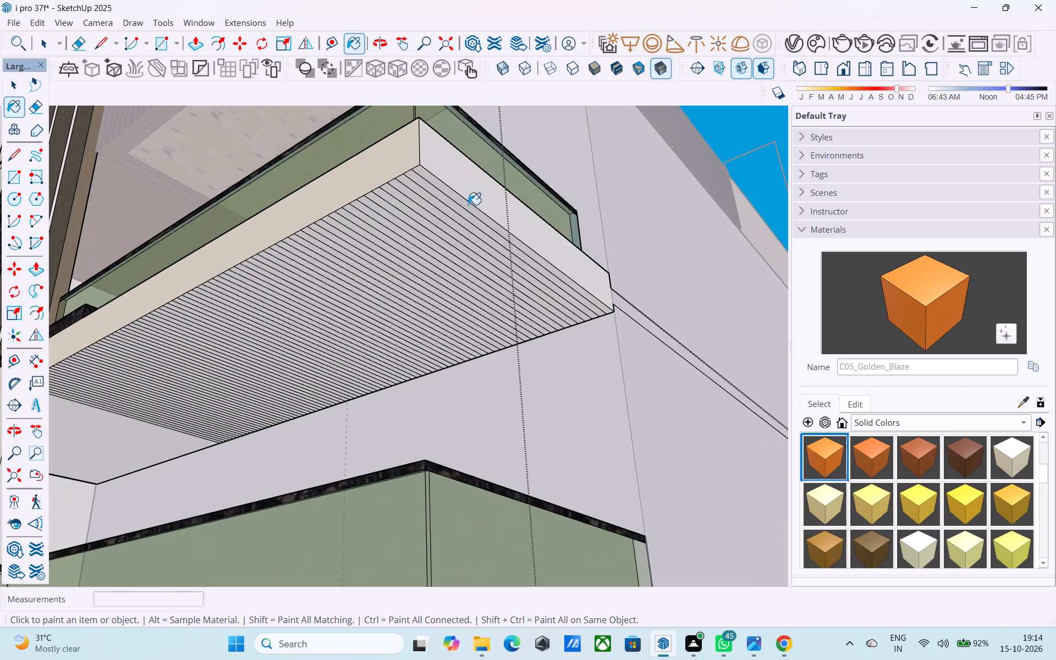
middle_drag(416, 203, 431, 200)
scroll(453, 185, up, 3)
click(458, 178)
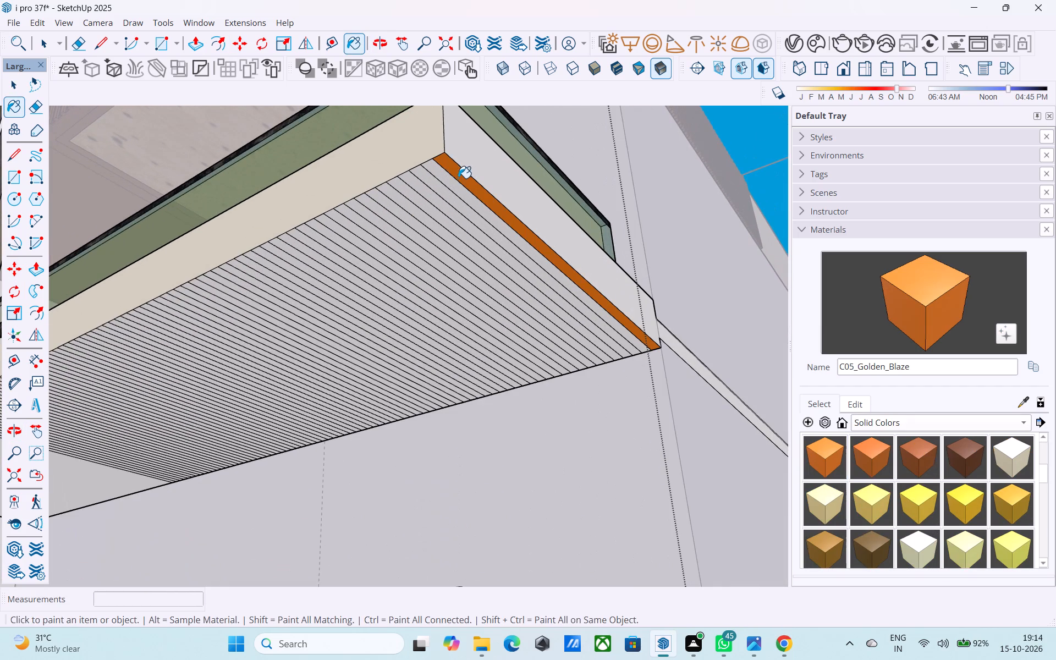
click(442, 181)
click(443, 183)
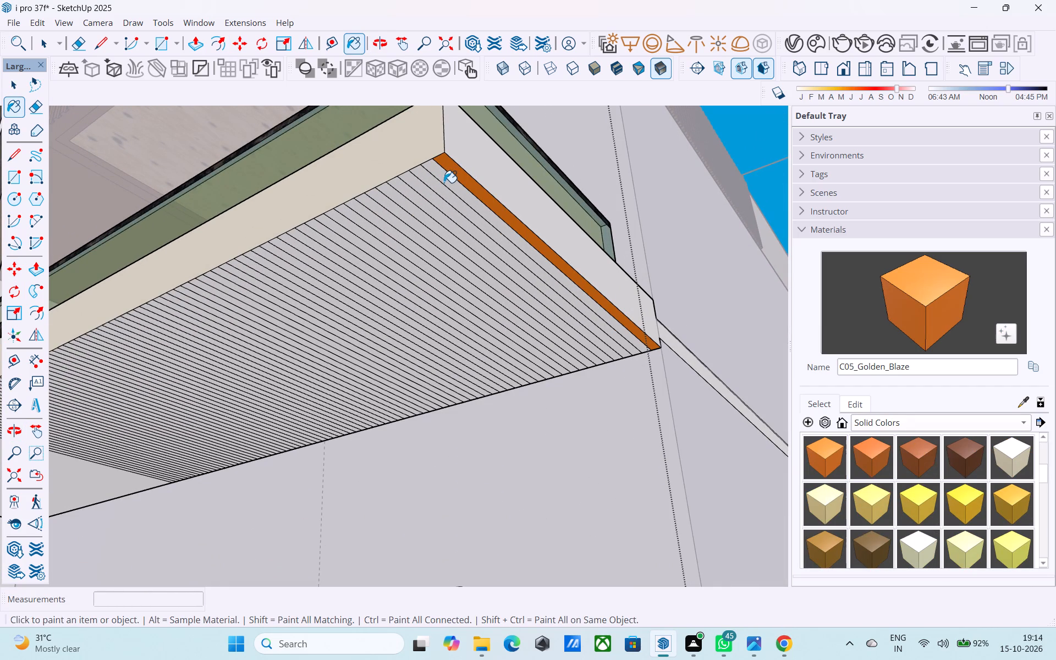
Paint the strips beside the outermost one and several spaced strips along the slab's underside with C05_Golden_Blaze.
click(436, 185)
click(424, 195)
click(418, 205)
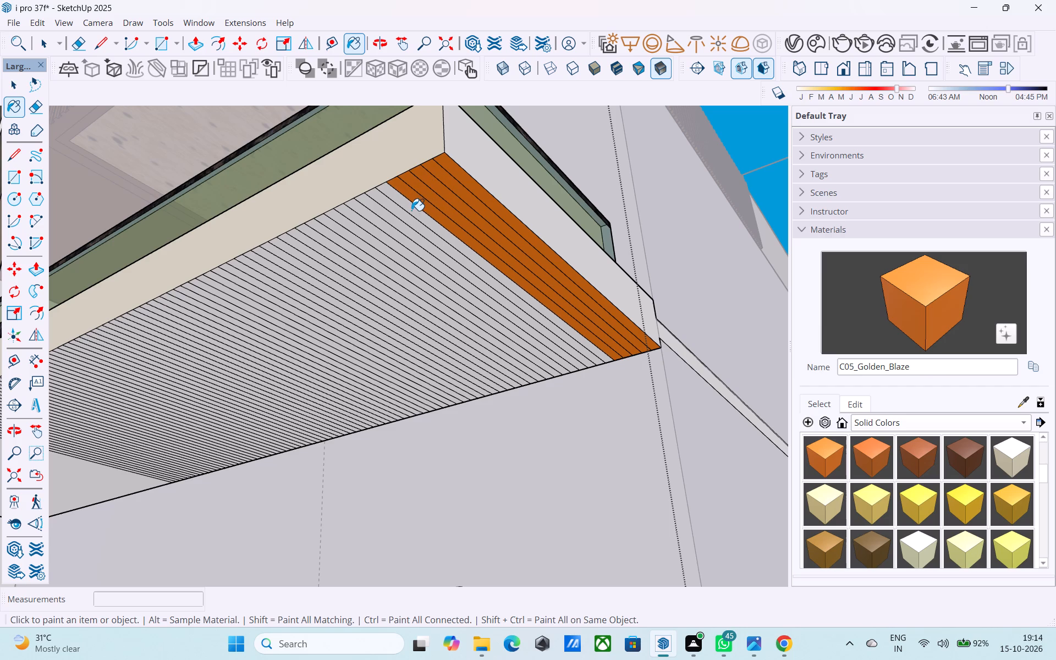
click(411, 211)
click(393, 239)
click(371, 266)
drag(359, 278, 359, 269)
drag(355, 279, 355, 273)
click(327, 306)
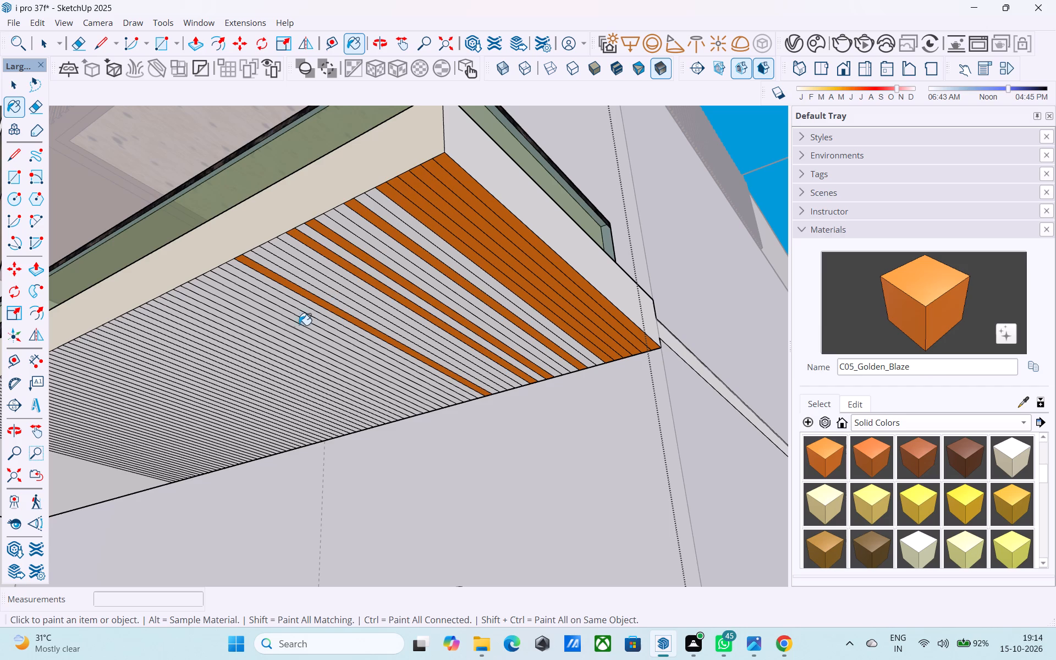
click(293, 327)
click(261, 336)
click(246, 318)
click(263, 305)
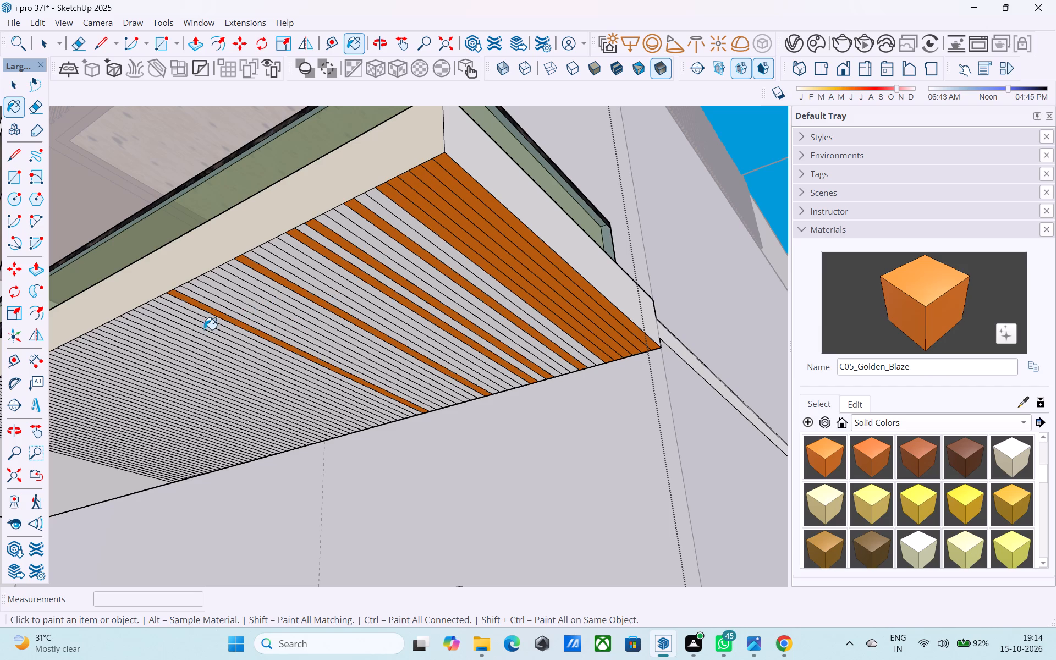
click(204, 329)
Paint further spaced strips across the middle of the balcony soffit with C05_Golden_Blaze, working towards the column and back.
middle_drag(199, 341, 409, 206)
click(245, 265)
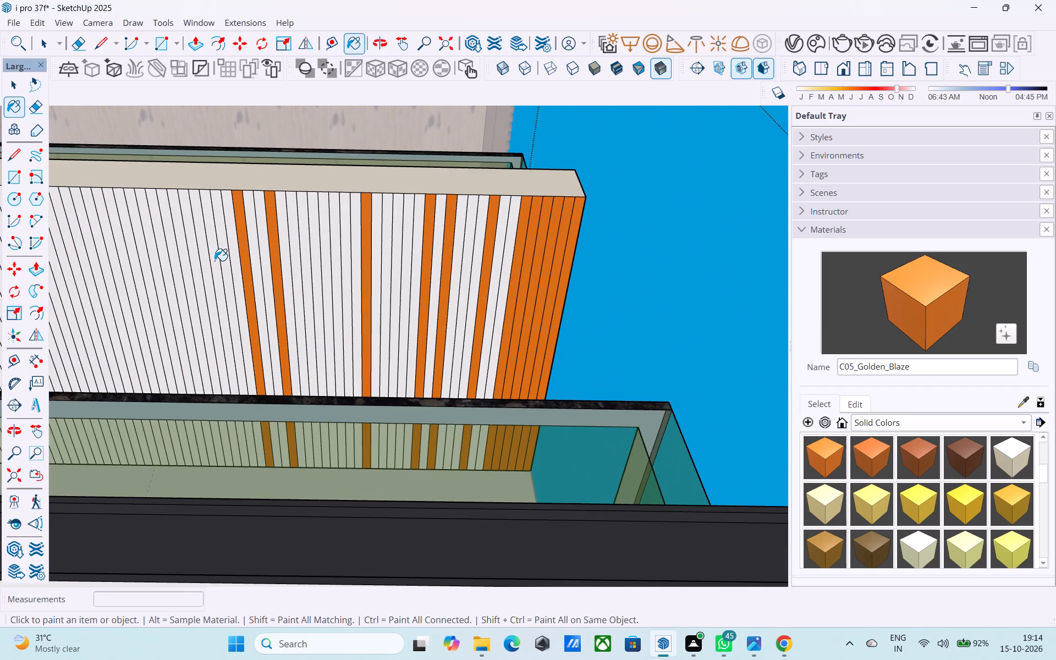
click(215, 261)
click(185, 252)
click(161, 249)
click(148, 249)
click(138, 251)
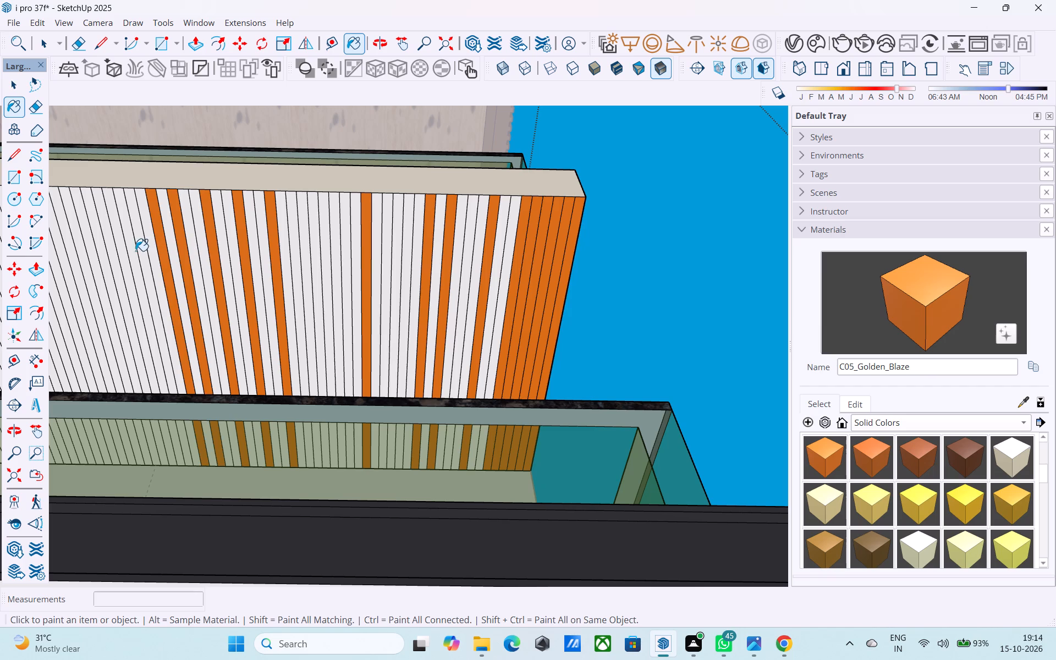
click(113, 264)
click(208, 286)
click(250, 283)
click(280, 287)
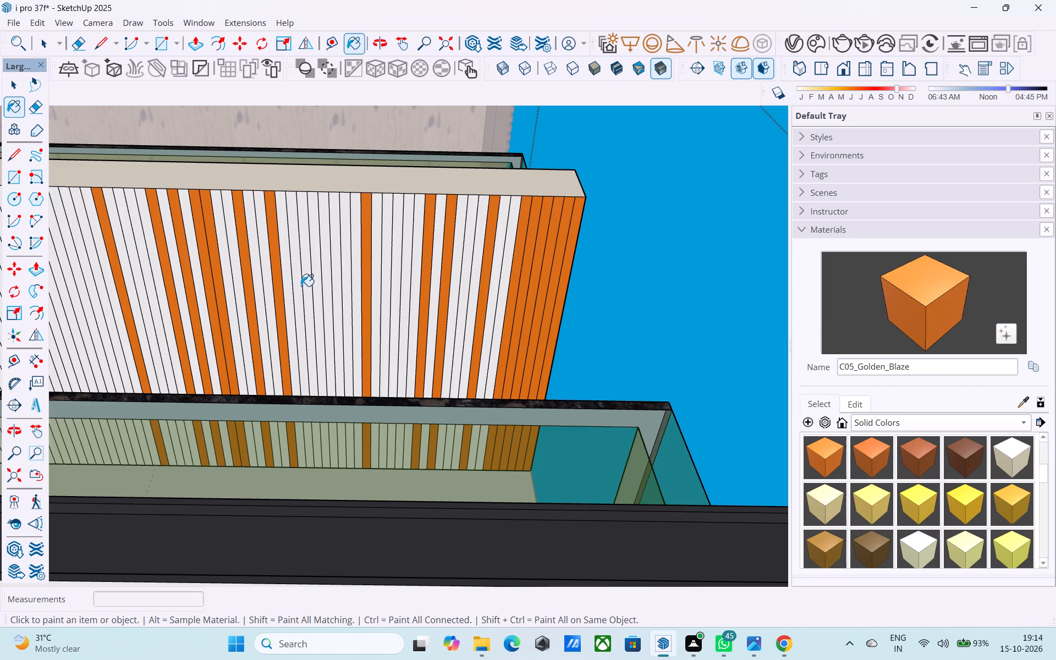
click(301, 286)
click(342, 282)
click(375, 282)
click(397, 284)
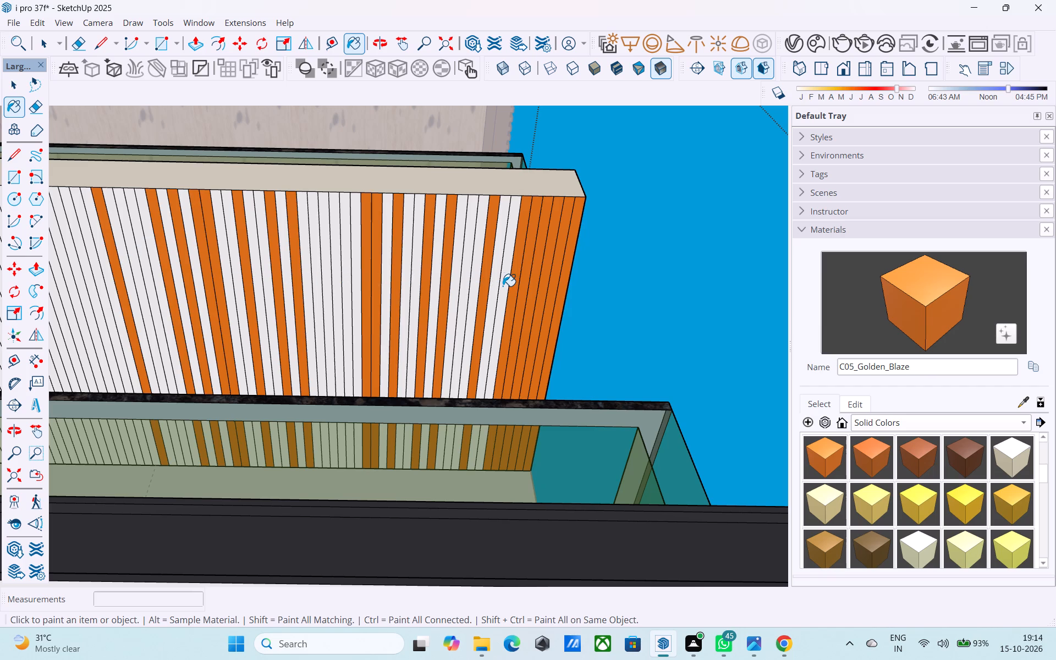
drag(503, 286, 293, 285)
Fill unpainted strips between the coloured ones in the middle of the soffit with C05_Golden_Blaze to form wider bands.
scroll(293, 284, down, 3)
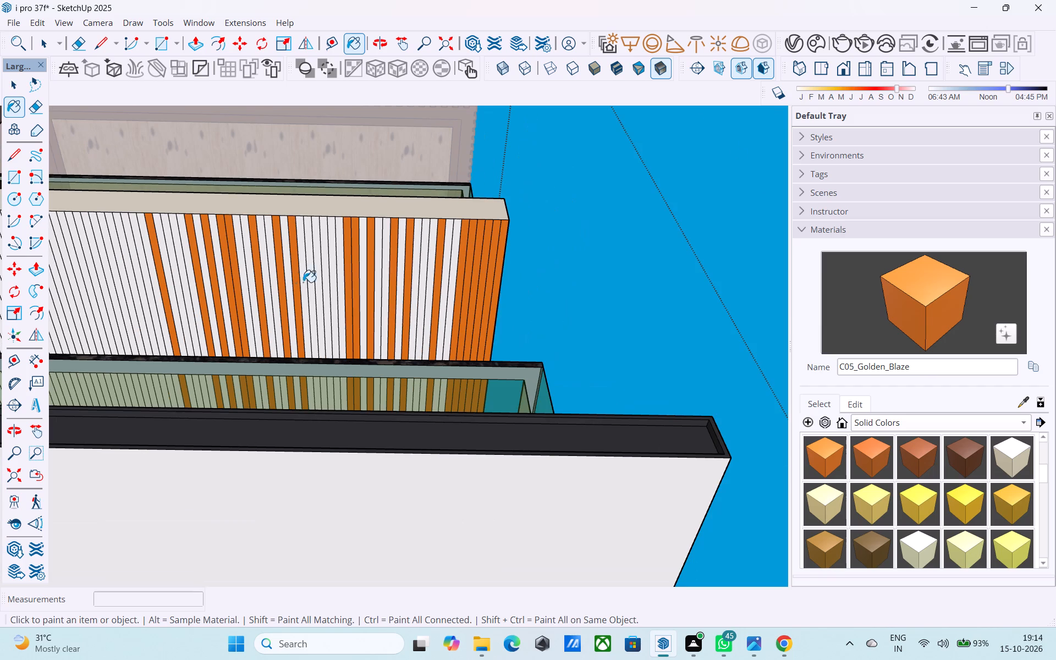
click(387, 276)
click(380, 270)
click(362, 263)
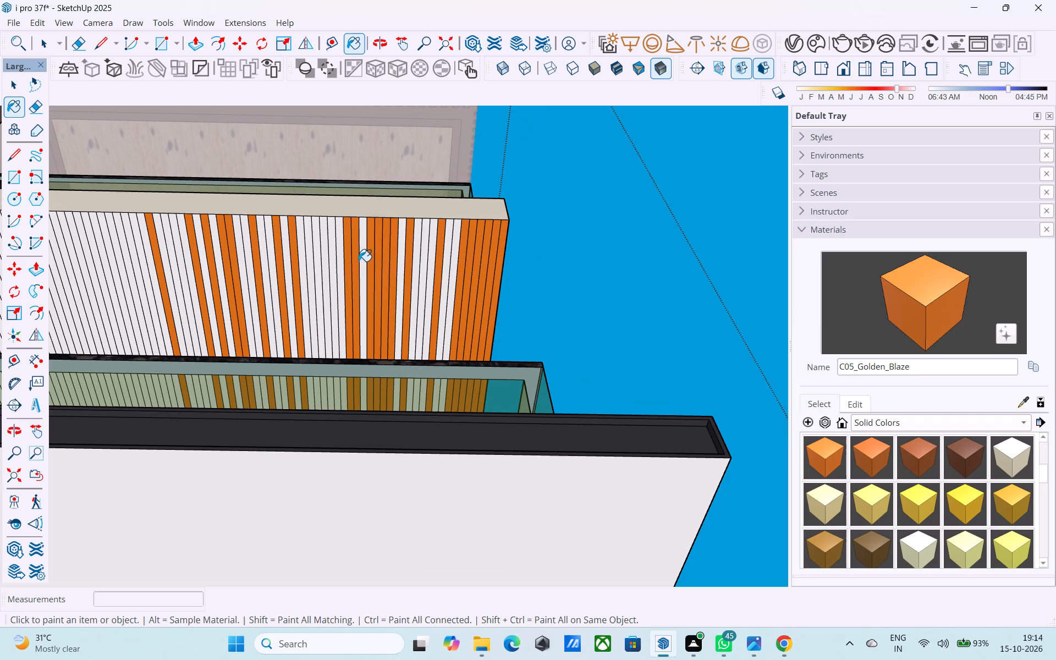
click(342, 250)
double_click(335, 249)
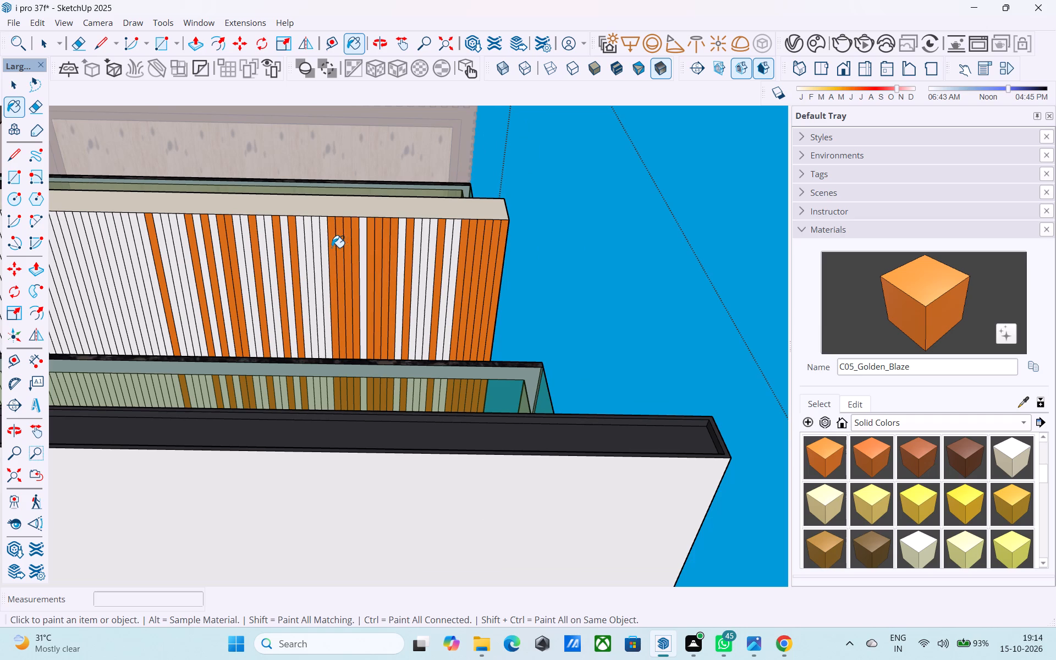
click(324, 246)
click(317, 246)
click(309, 242)
click(303, 241)
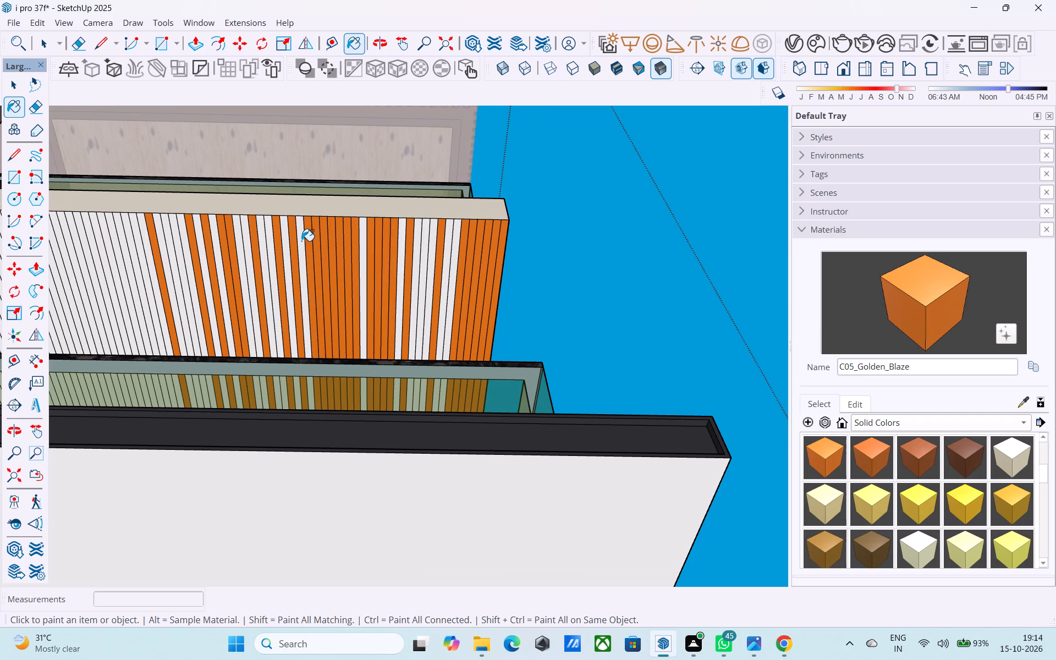
Extend the C05_Golden_Blaze colouring several strips towards the column and fill the gaps between those strips and the spaced ones.
click(144, 267)
click(132, 265)
click(126, 265)
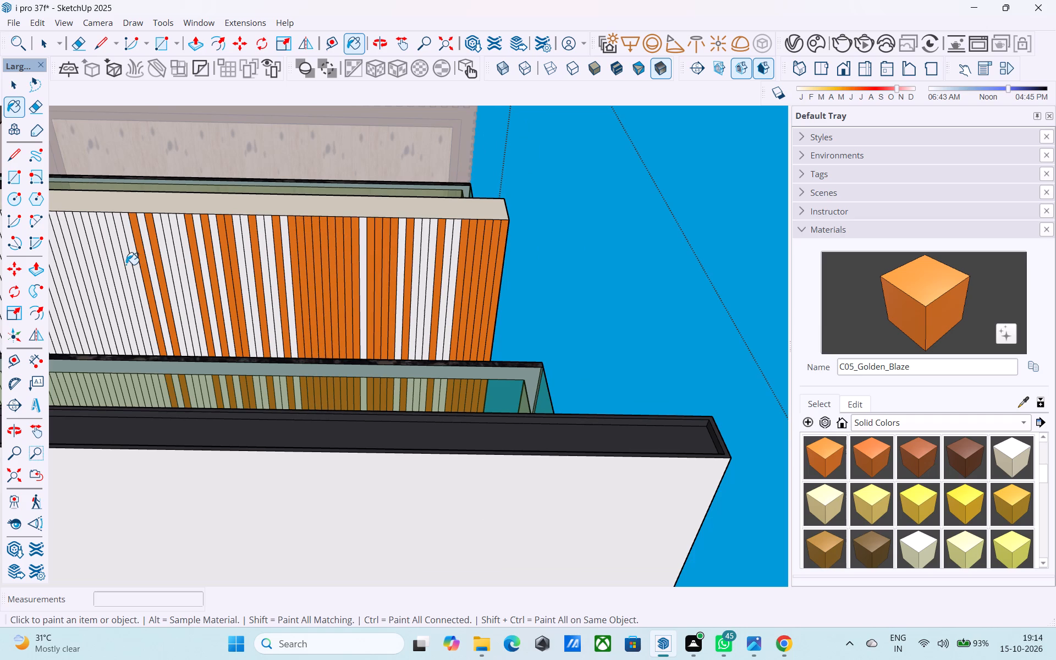
click(124, 282)
click(129, 283)
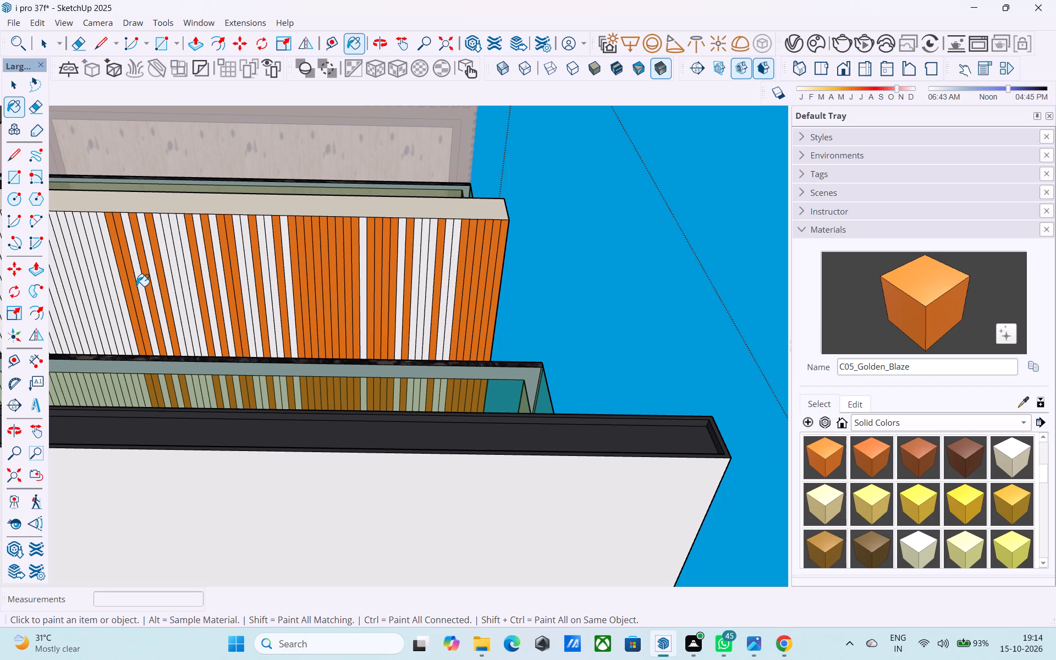
click(137, 286)
click(155, 283)
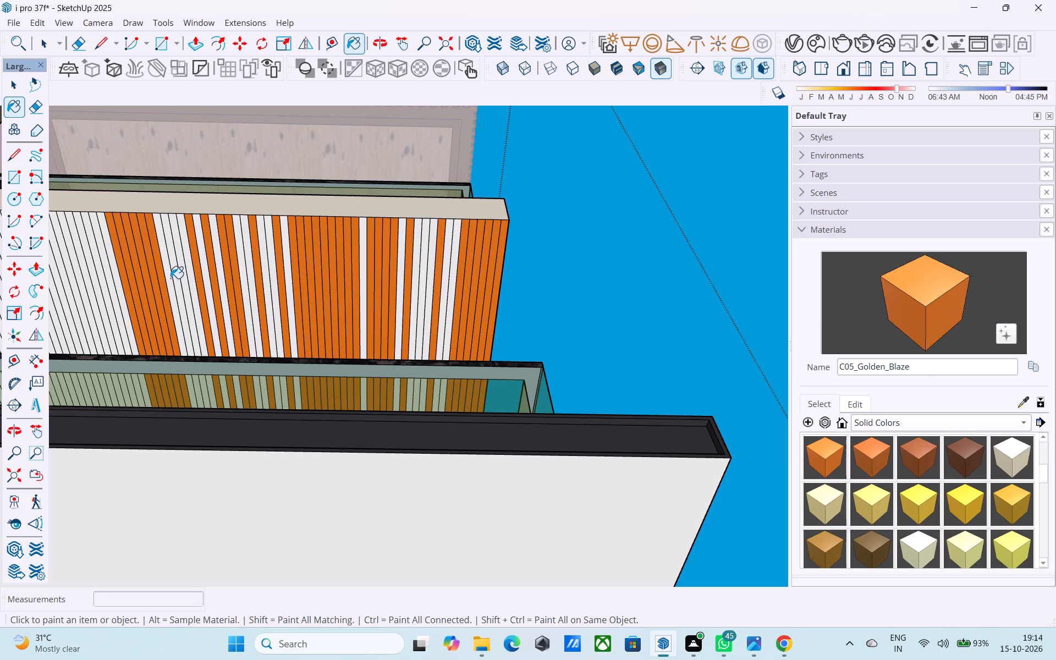
click(170, 278)
click(179, 281)
click(184, 281)
click(187, 281)
click(193, 280)
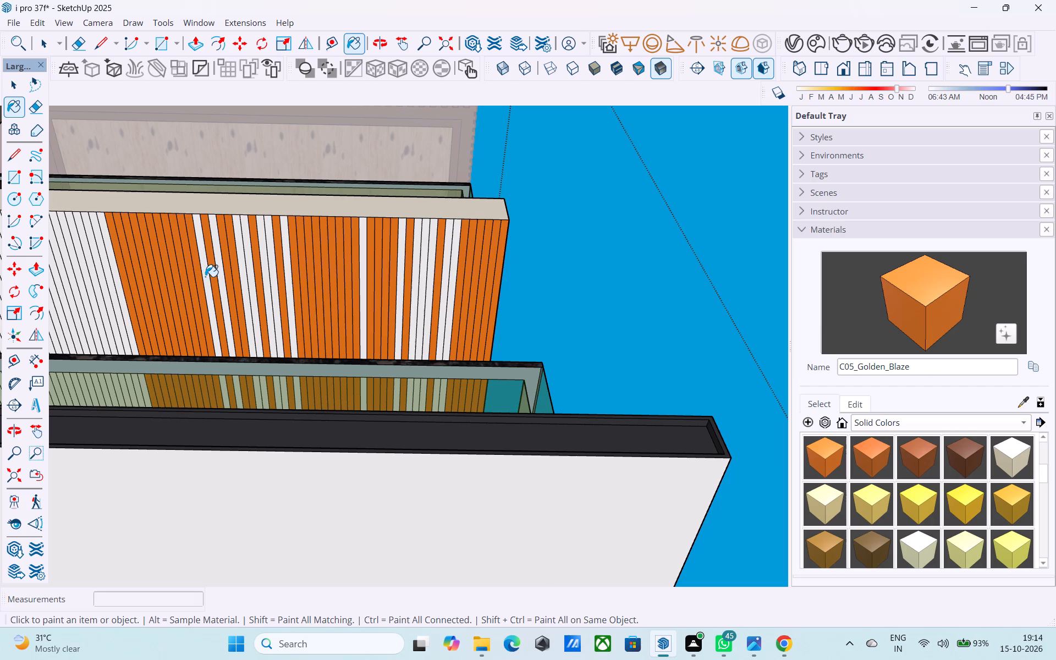
click(205, 277)
click(216, 274)
click(219, 275)
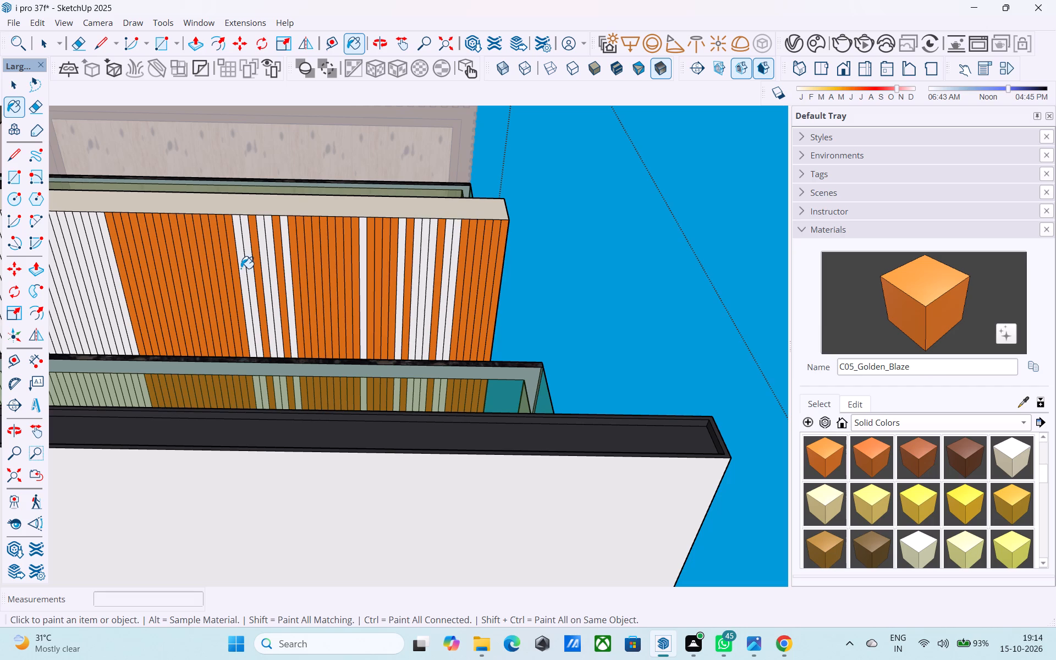
Fill the remaining unpainted strips from the soffit's middle to its outer corner with C05_Golden_Blaze.
click(241, 268)
click(248, 267)
click(261, 262)
click(268, 260)
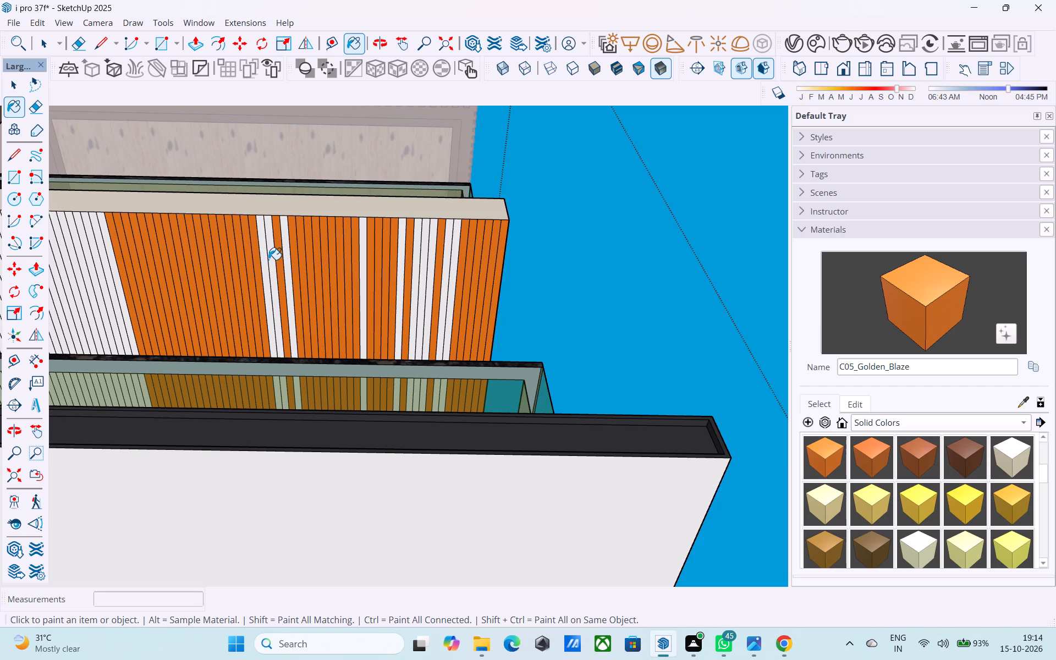
click(262, 258)
click(271, 257)
click(287, 253)
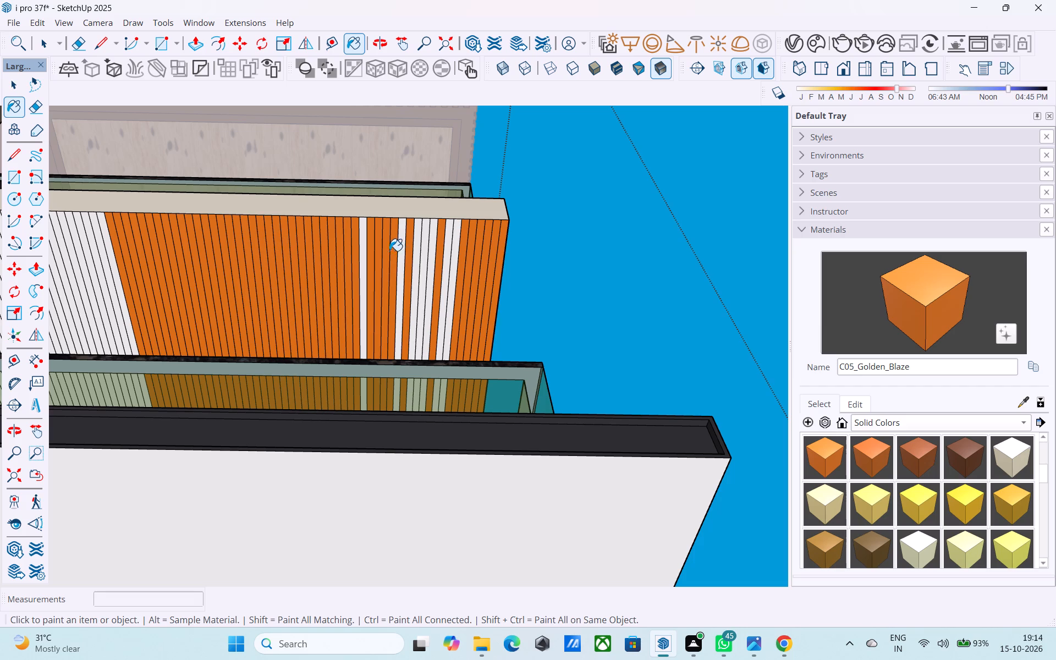
click(362, 244)
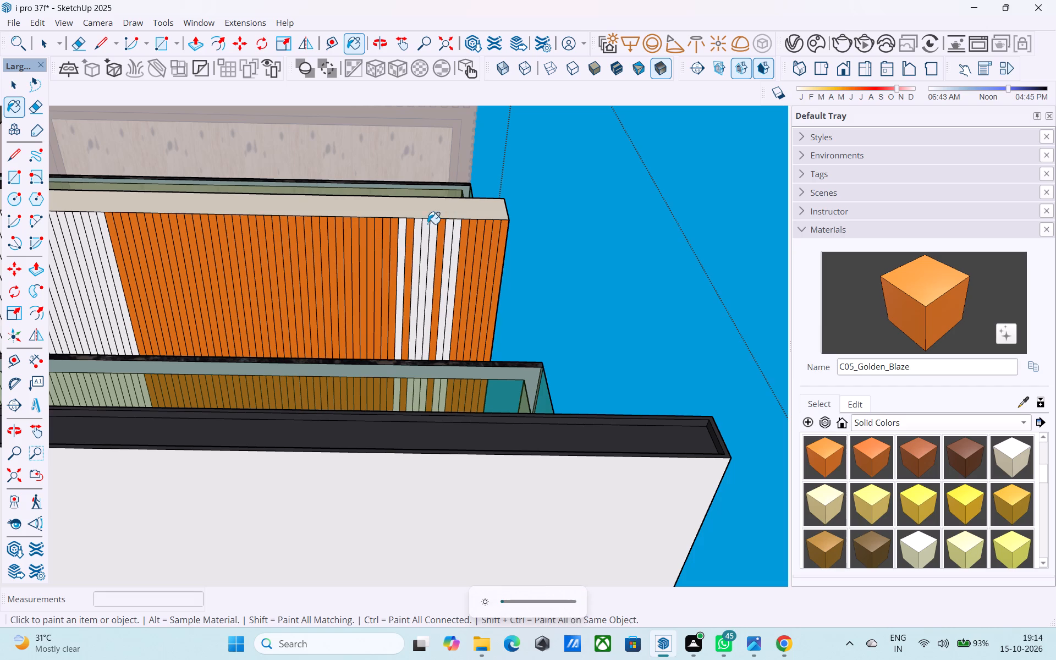
click(404, 239)
click(415, 252)
click(424, 255)
click(432, 255)
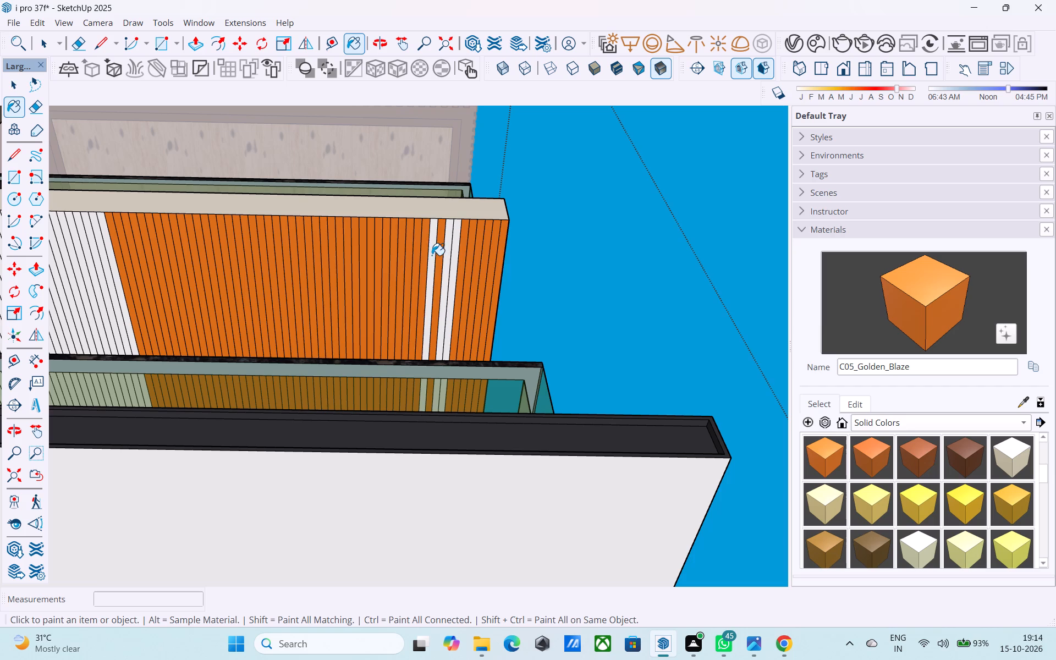
click(443, 250)
click(451, 248)
click(446, 246)
click(453, 246)
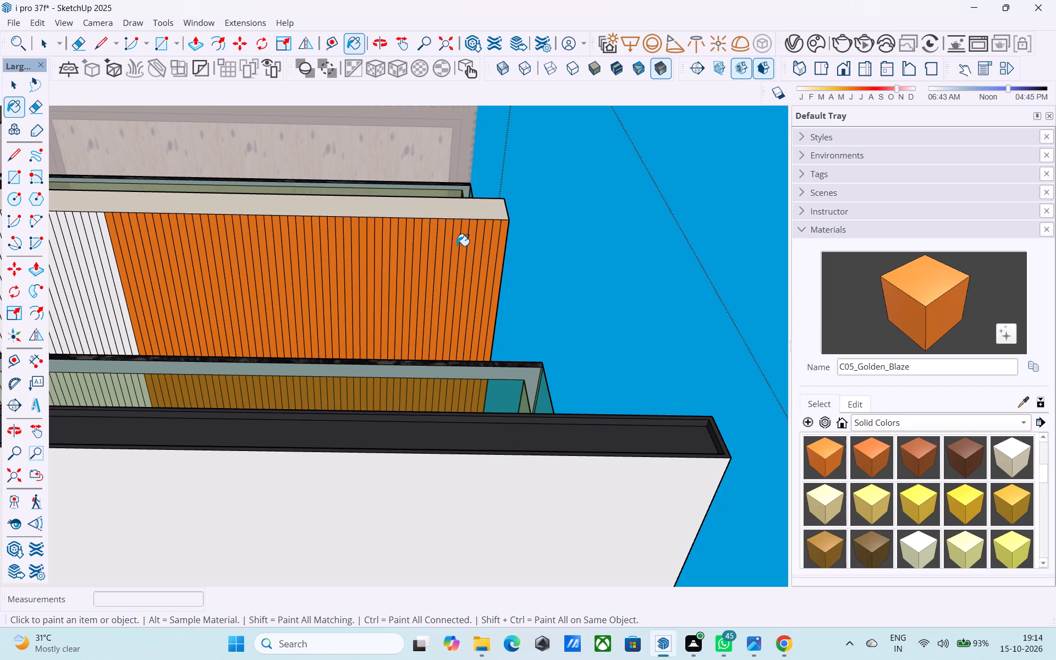
Paint the group of soffit strips starting at the column end with C05_Golden_Blaze, working outwards.
scroll(457, 246, down, 5)
scroll(105, 249, up, 7)
click(105, 249)
click(112, 247)
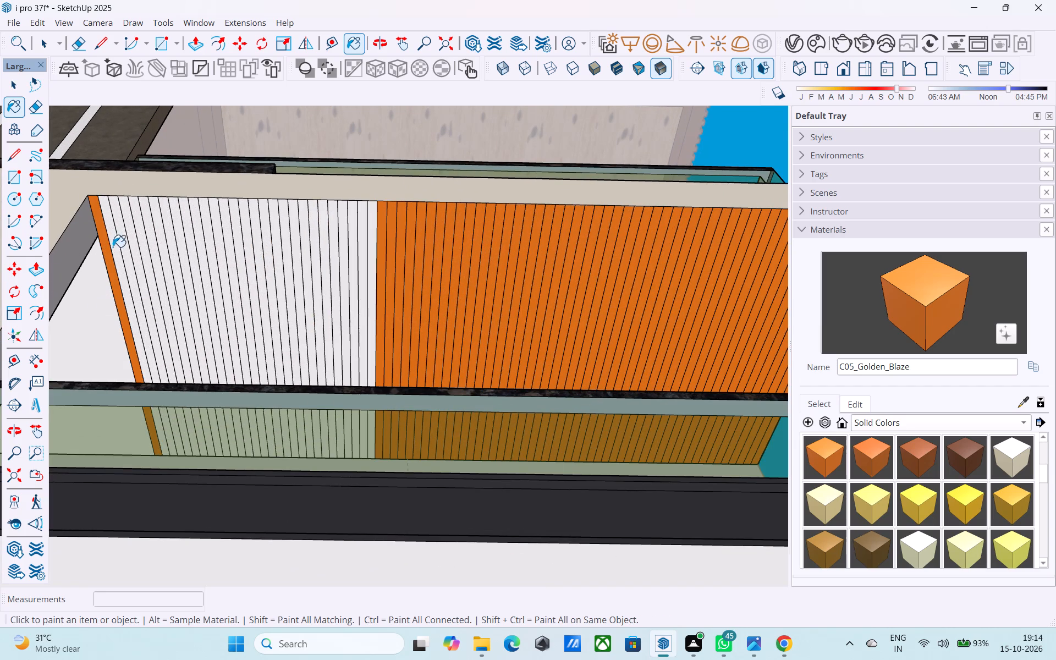
click(119, 243)
click(128, 239)
click(121, 239)
click(133, 237)
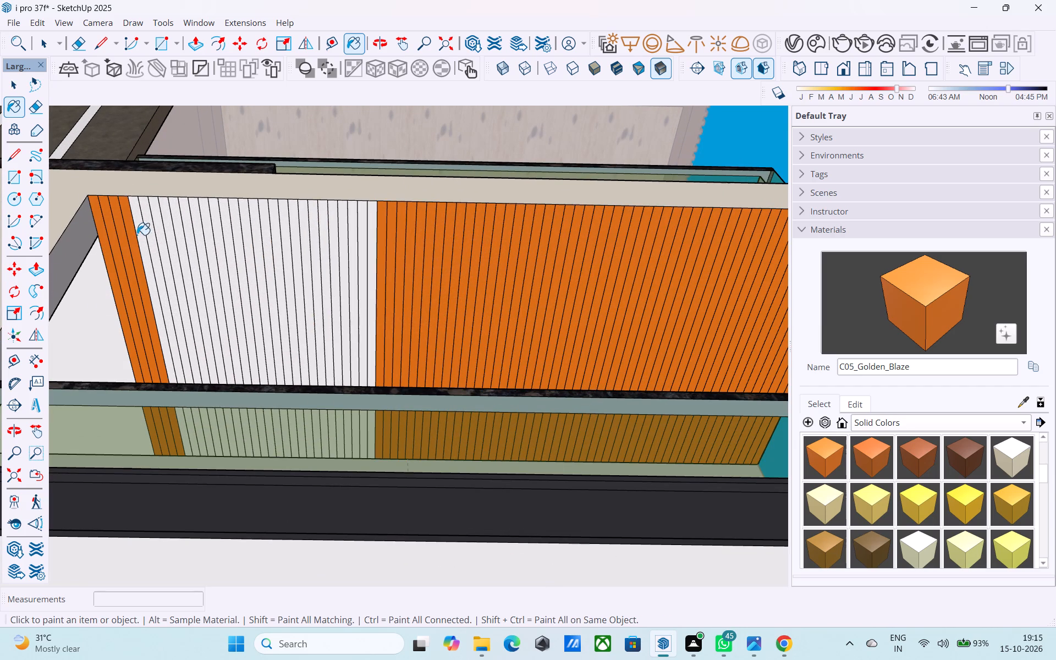
click(137, 235)
click(141, 233)
click(149, 232)
click(156, 229)
click(166, 227)
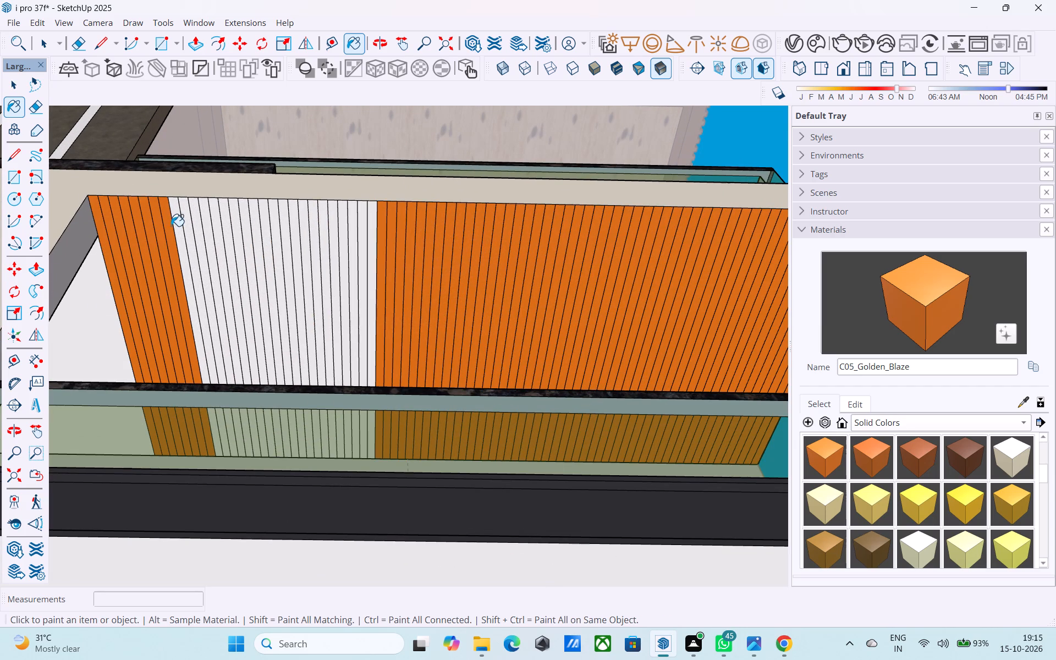
click(173, 226)
click(190, 227)
click(180, 227)
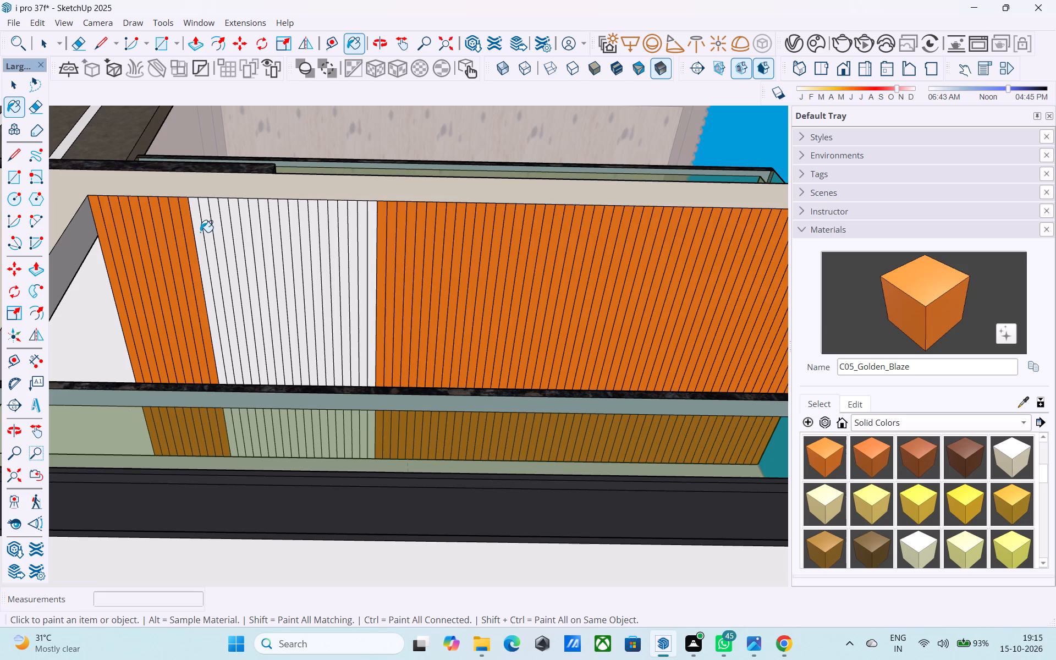
Continue the C05_Golden_Blaze colouring strip by strip from the column-end group towards the painted outer part of the soffit.
click(200, 232)
click(204, 232)
click(215, 229)
click(223, 226)
click(228, 222)
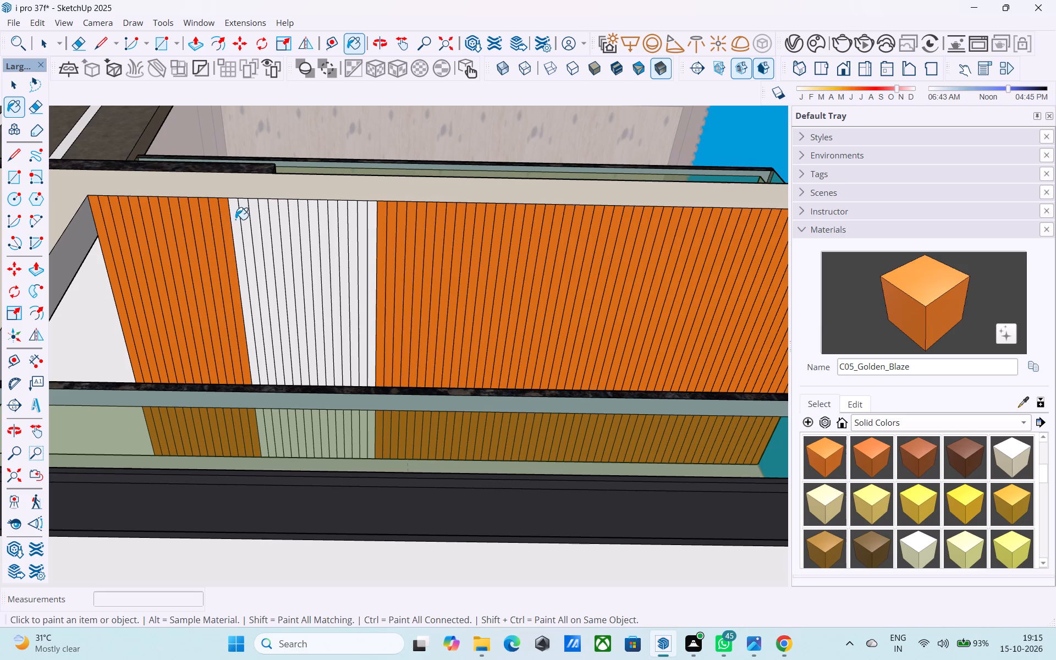
click(235, 219)
click(242, 217)
click(255, 216)
click(267, 215)
click(272, 215)
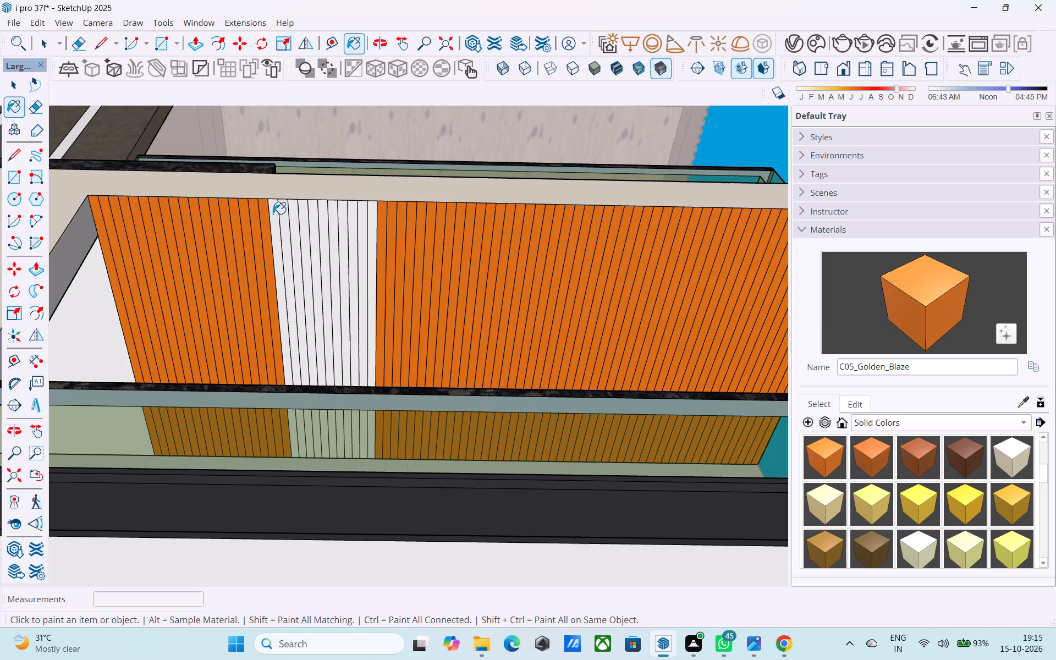
click(280, 213)
click(290, 213)
Paint the last bare strips between the two coloured parts of the soffit with C05_Golden_Blaze.
scroll(261, 218, down, 2)
scroll(311, 220, up, 2)
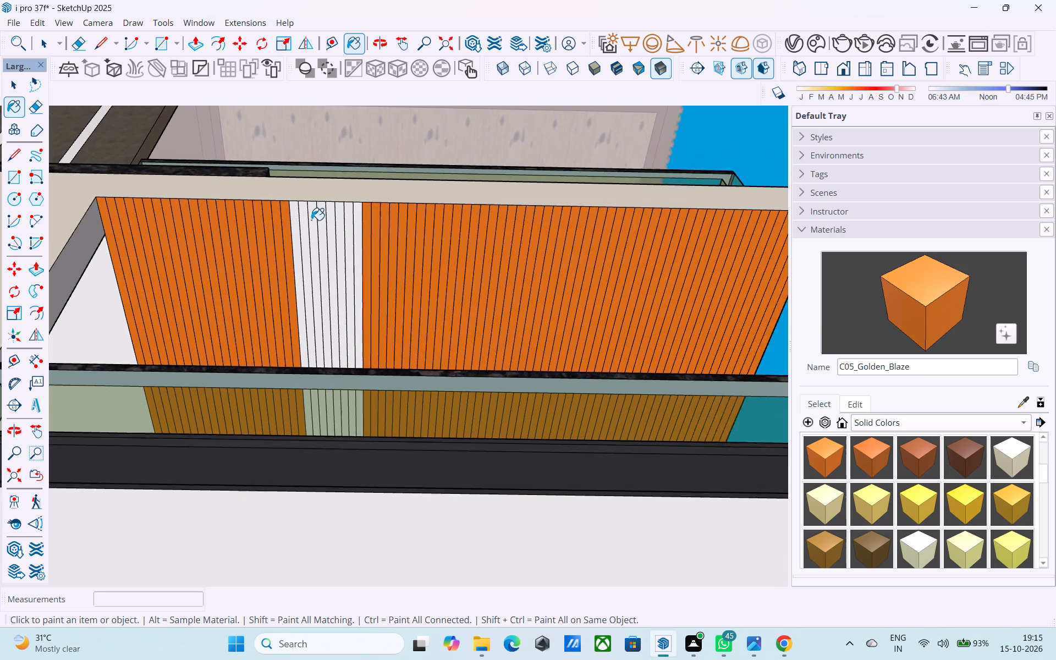
scroll(311, 220, up, 1)
click(303, 216)
click(293, 214)
click(309, 215)
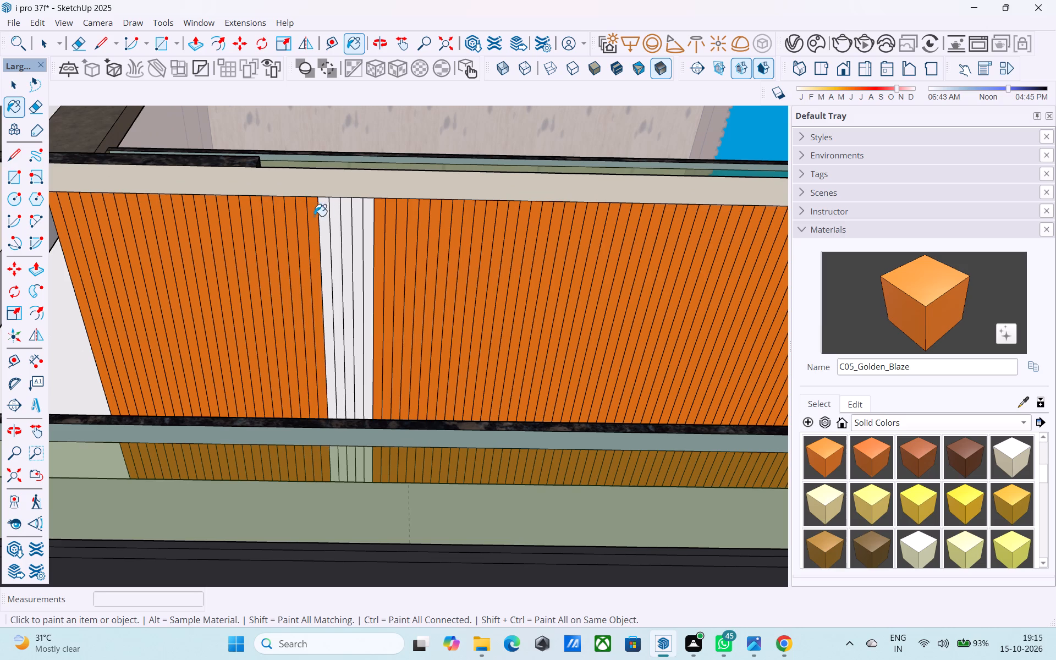
click(328, 218)
click(334, 218)
click(346, 218)
click(356, 212)
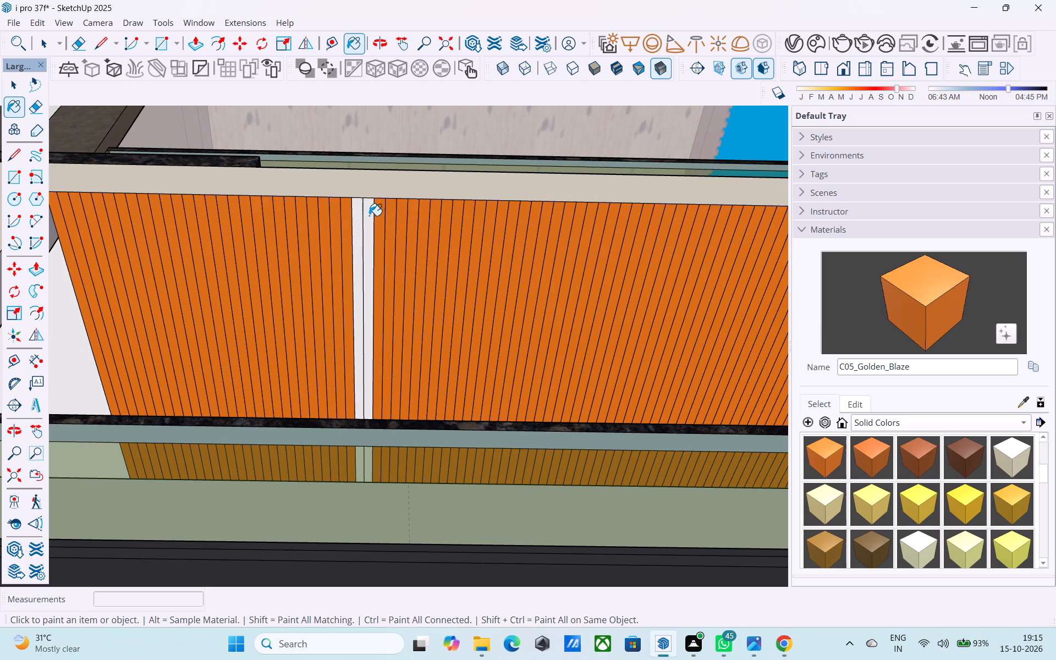
click(370, 216)
Examine the coloured balcony soffit from below and against the whole front and side of the house.
scroll(346, 219, down, 12)
middle_drag(354, 223, 190, 321)
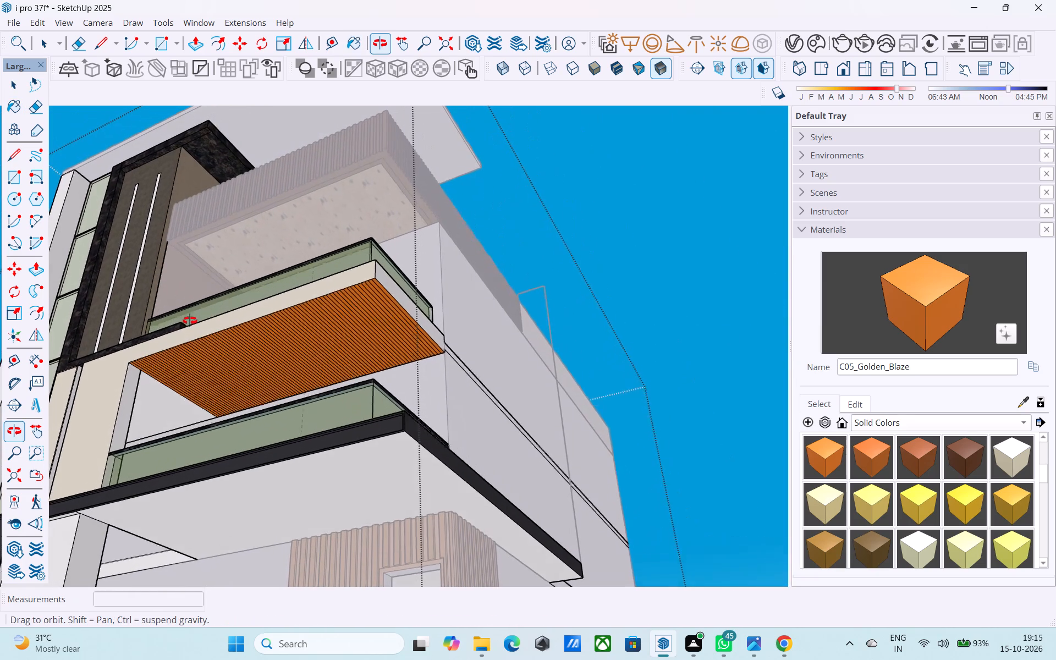
middle_drag(190, 321, 334, 267)
scroll(334, 267, up, 3)
scroll(334, 267, down, 10)
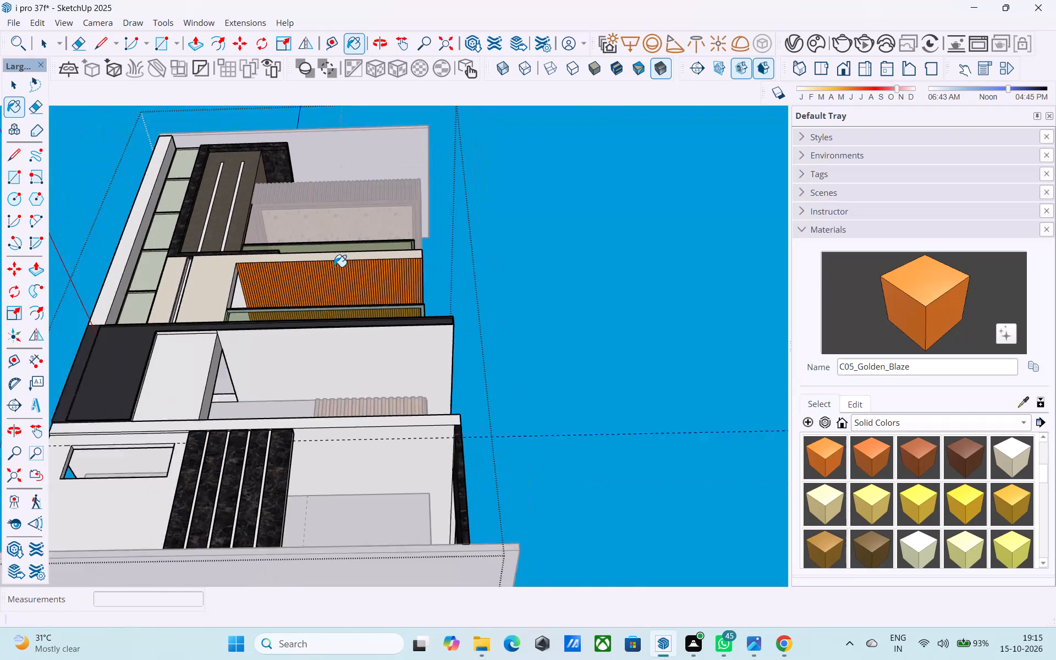
scroll(334, 267, down, 1)
middle_drag(346, 251, 299, 281)
scroll(285, 346, down, 1)
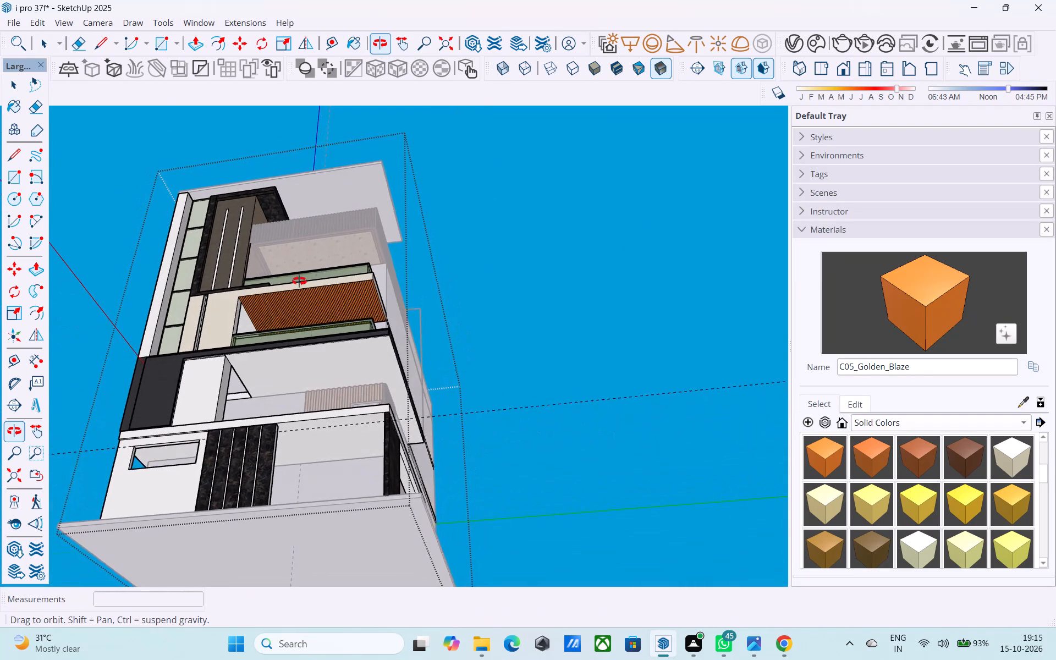
middle_drag(299, 281, 275, 269)
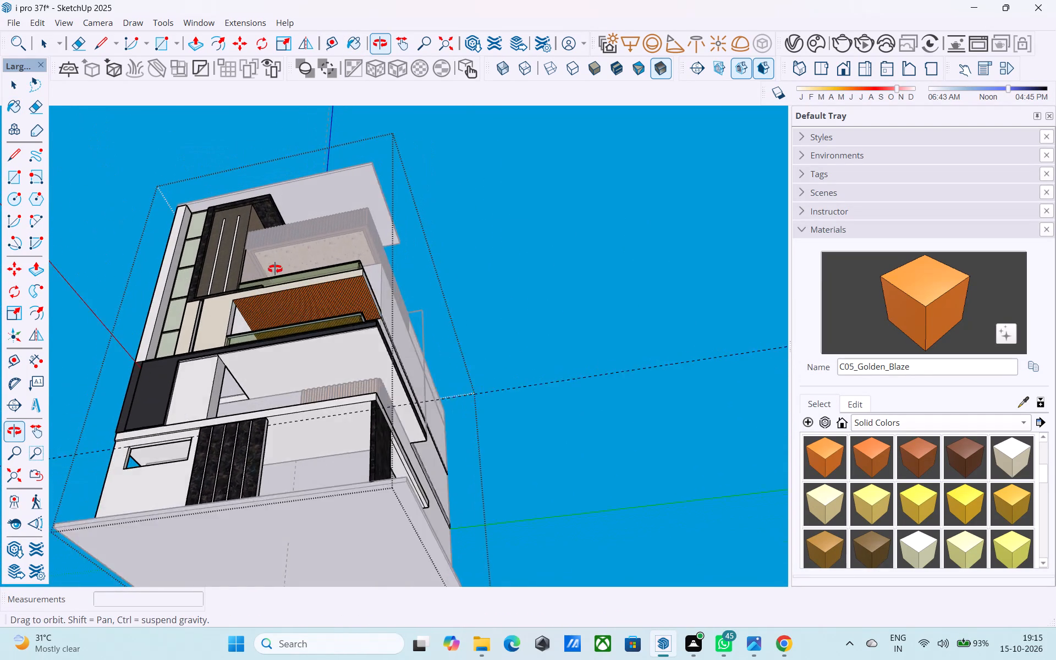
middle_drag(275, 269, 265, 278)
scroll(279, 312, up, 7)
scroll(282, 314, down, 6)
middle_drag(283, 285, 305, 218)
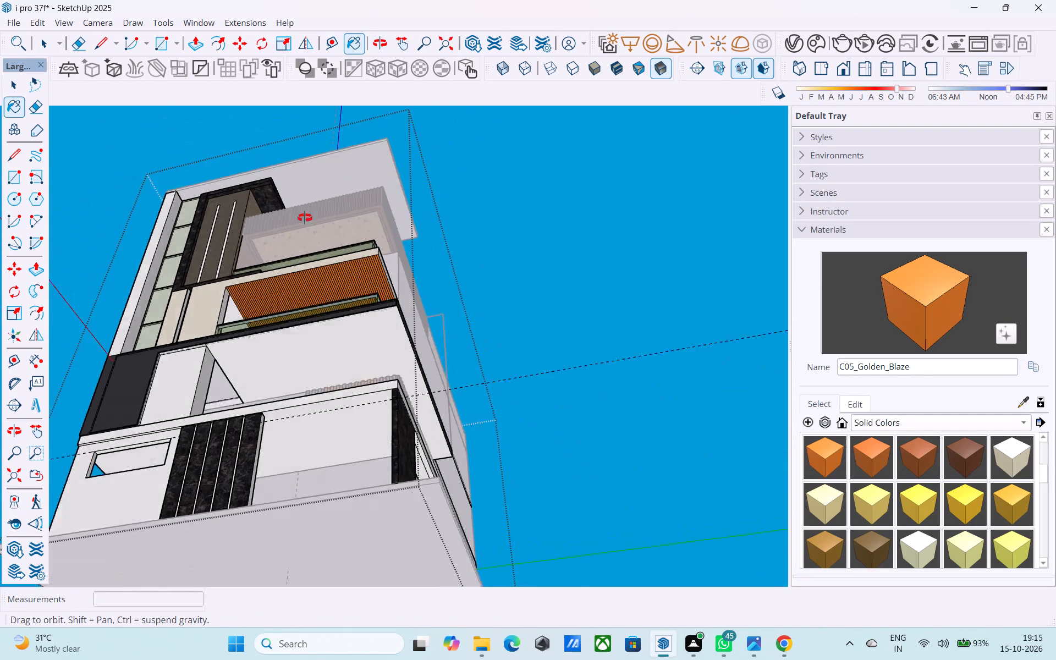
Paint the underside of the dark-edged balcony slab below the orange soffit with D08_Bronzed_Mustard and leave the group.
middle_drag(305, 218, 212, 291)
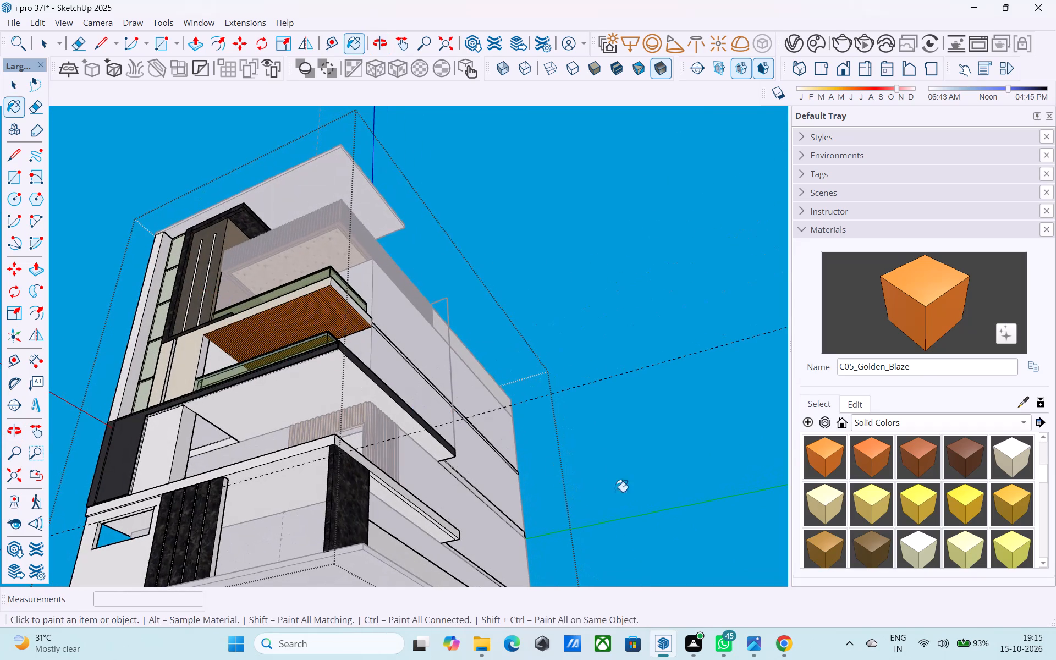
scroll(883, 503, down, 8)
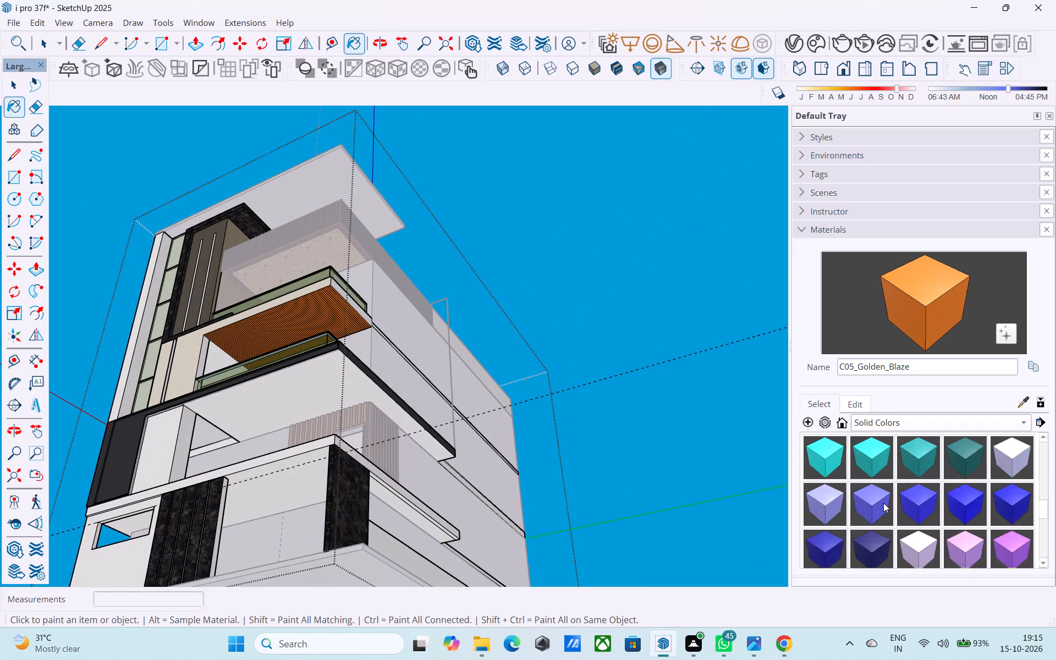
scroll(883, 503, up, 7)
click(826, 494)
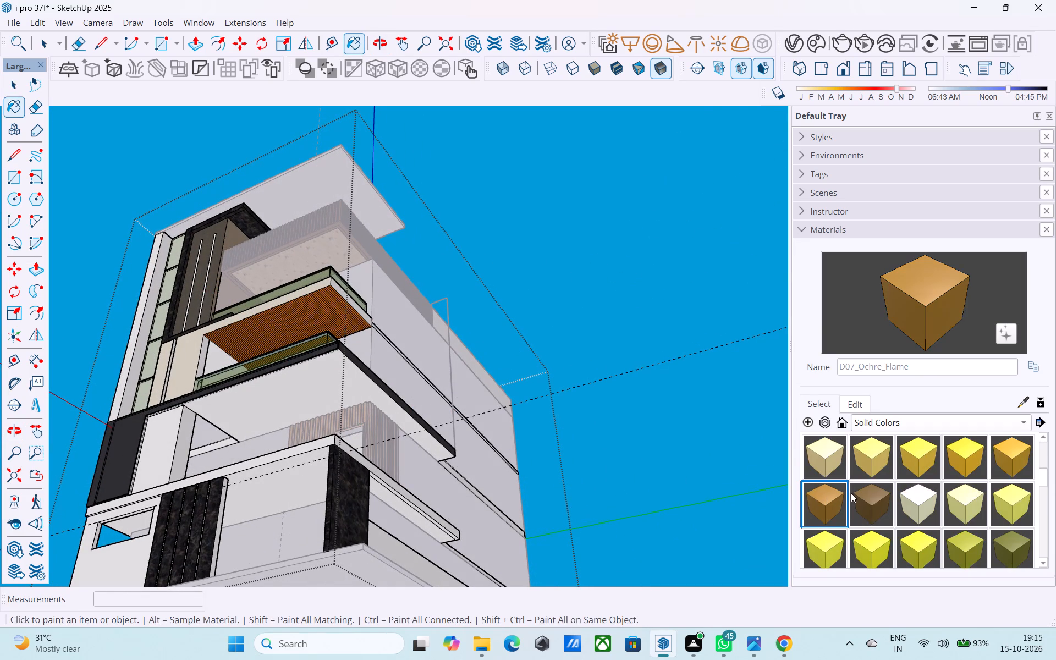
click(853, 493)
scroll(388, 405, up, 5)
click(295, 369)
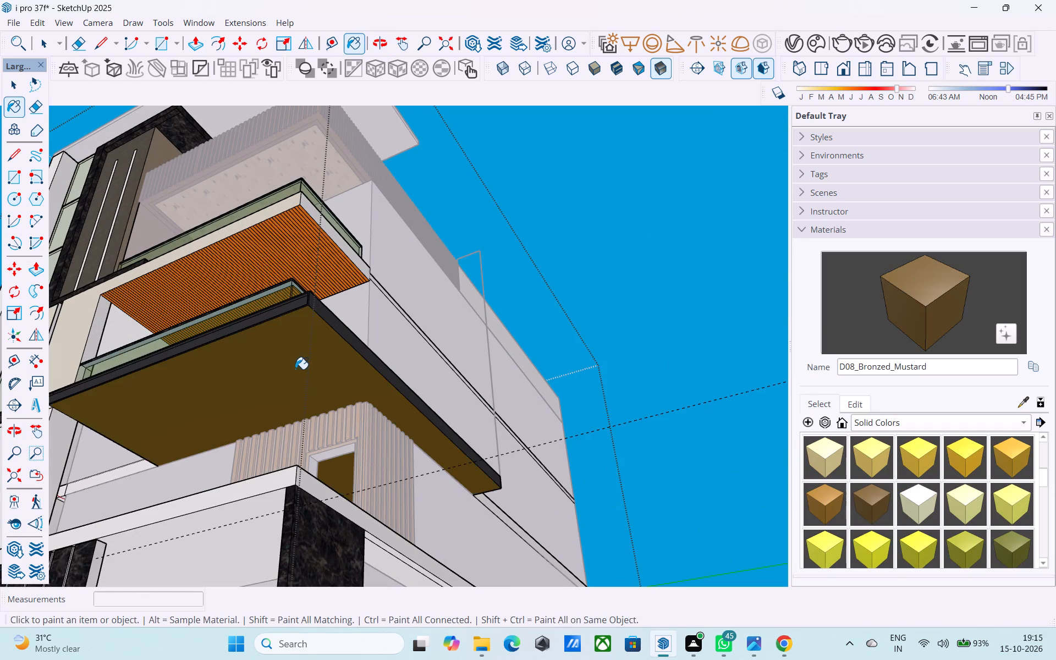
scroll(296, 369, up, 1)
middle_drag(296, 369, 366, 433)
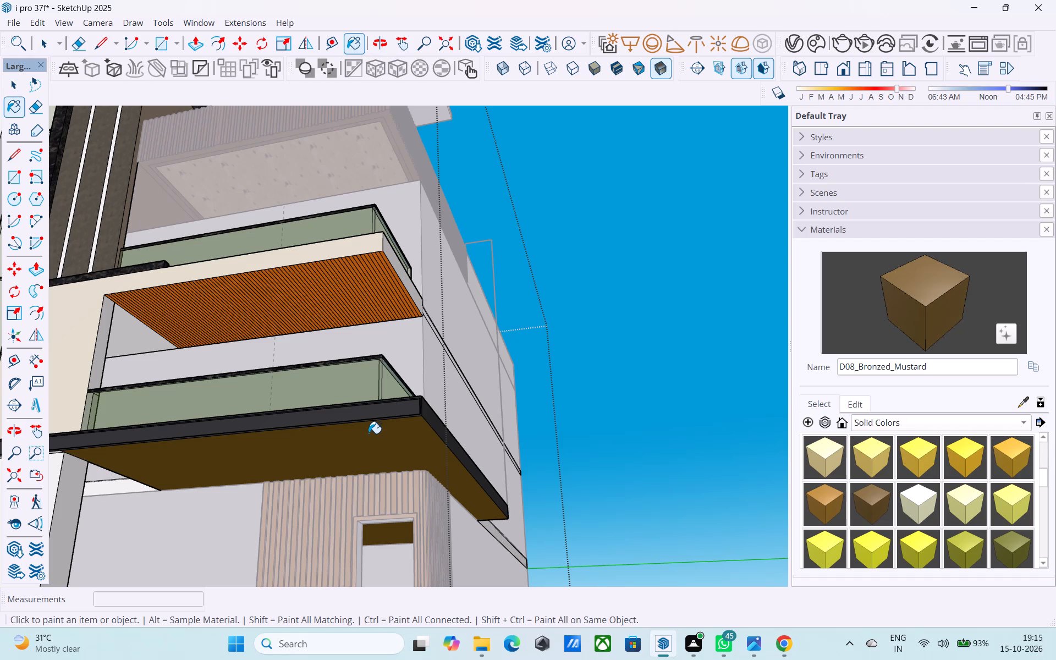
middle_drag(278, 477, 259, 403)
scroll(262, 400, down, 4)
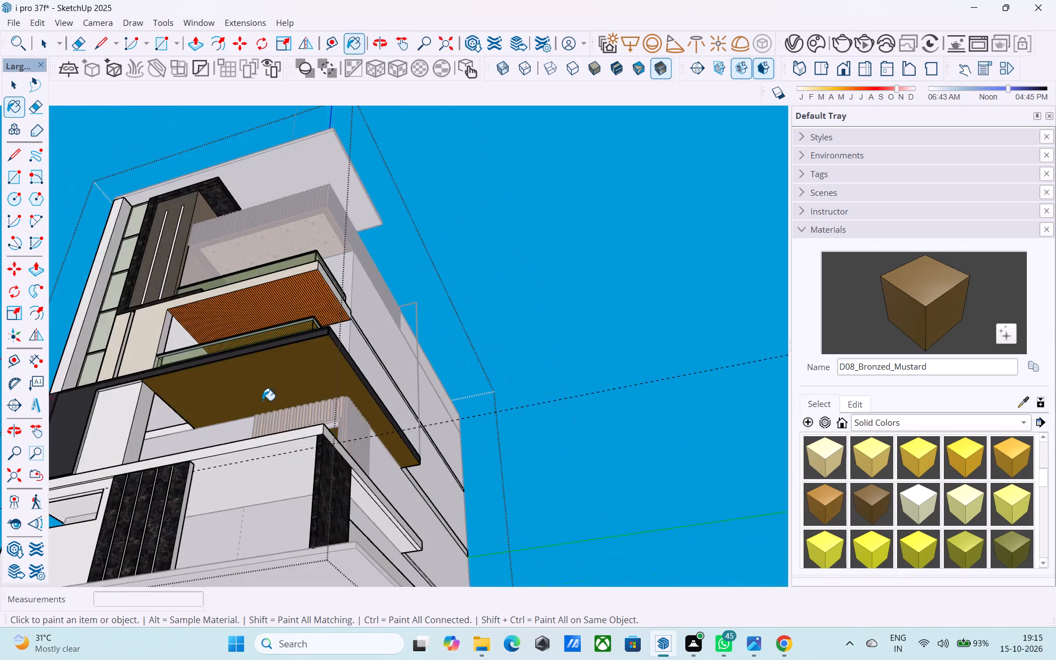
scroll(262, 400, down, 8)
key(space)
click(477, 353)
Examine the newly painted slab underside up close and against the whole front of the house.
middle_drag(299, 311, 373, 493)
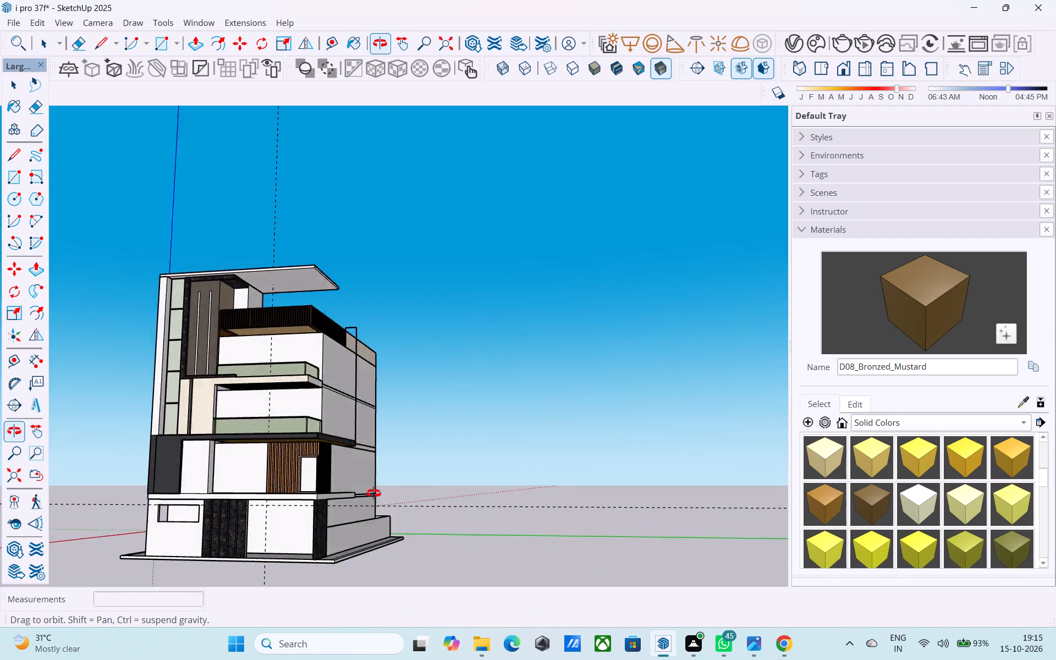
middle_drag(373, 493, 422, 430)
scroll(321, 447, up, 20)
scroll(321, 447, up, 7)
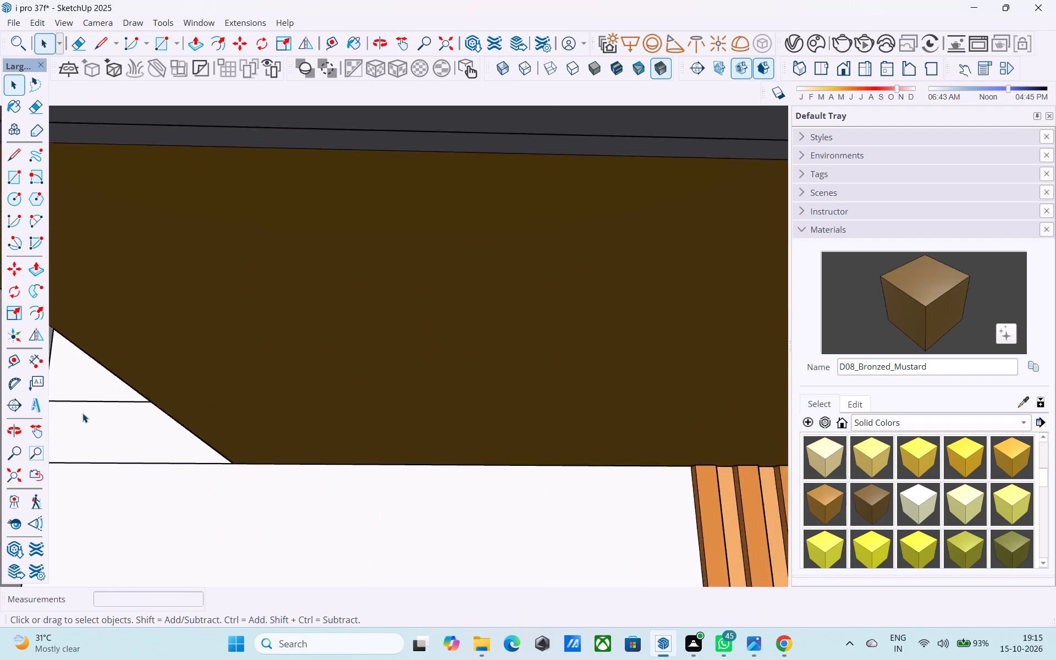
scroll(82, 413, up, 3)
middle_drag(61, 417, 34, 431)
scroll(76, 420, down, 12)
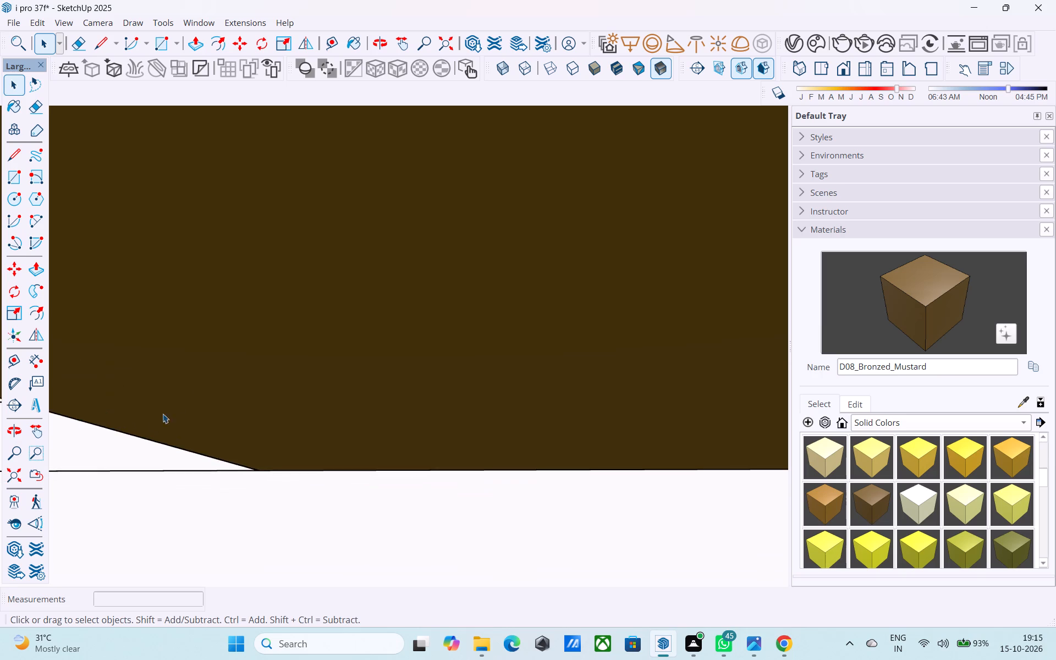
scroll(163, 414, down, 20)
scroll(163, 414, down, 20)
scroll(163, 414, down, 4)
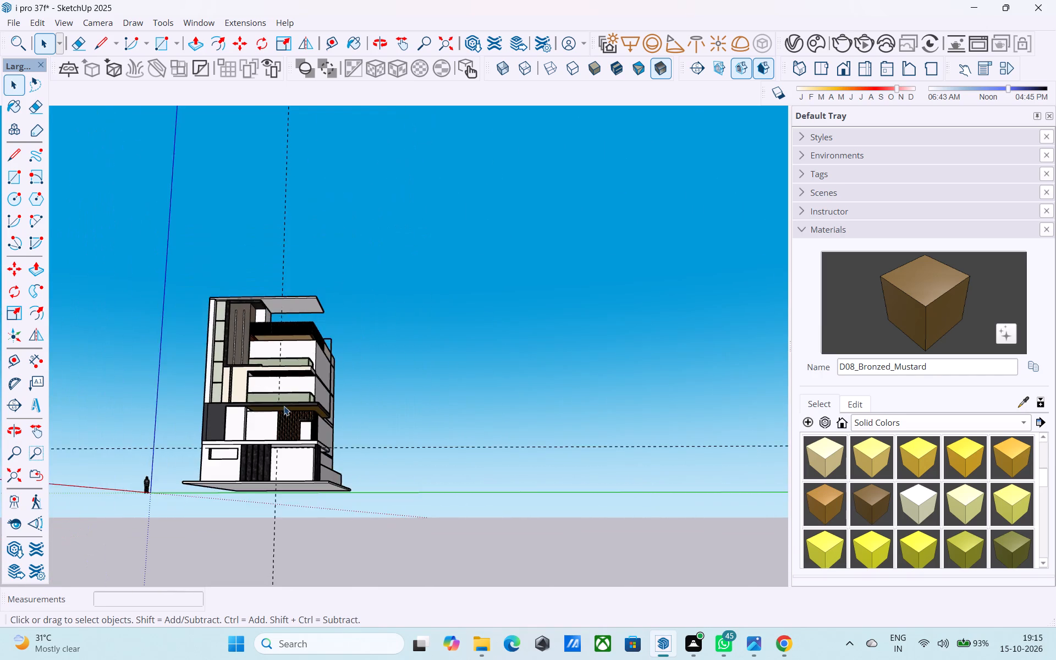
middle_drag(266, 394, 307, 487)
scroll(283, 441, up, 9)
middle_drag(277, 419, 235, 404)
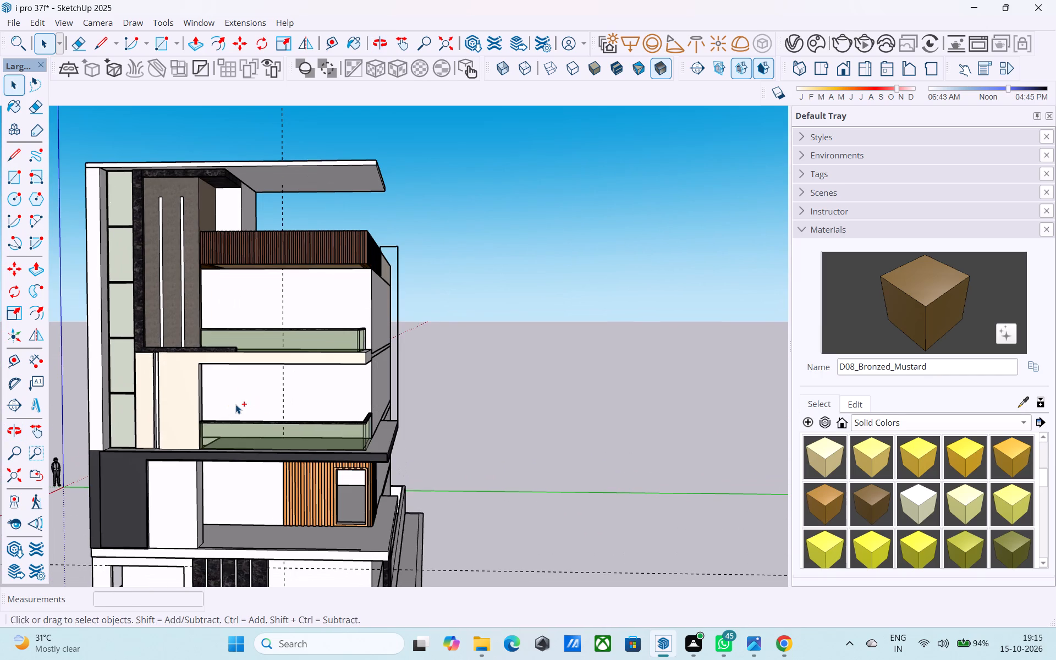
Save the model.
key(ctrl+s)
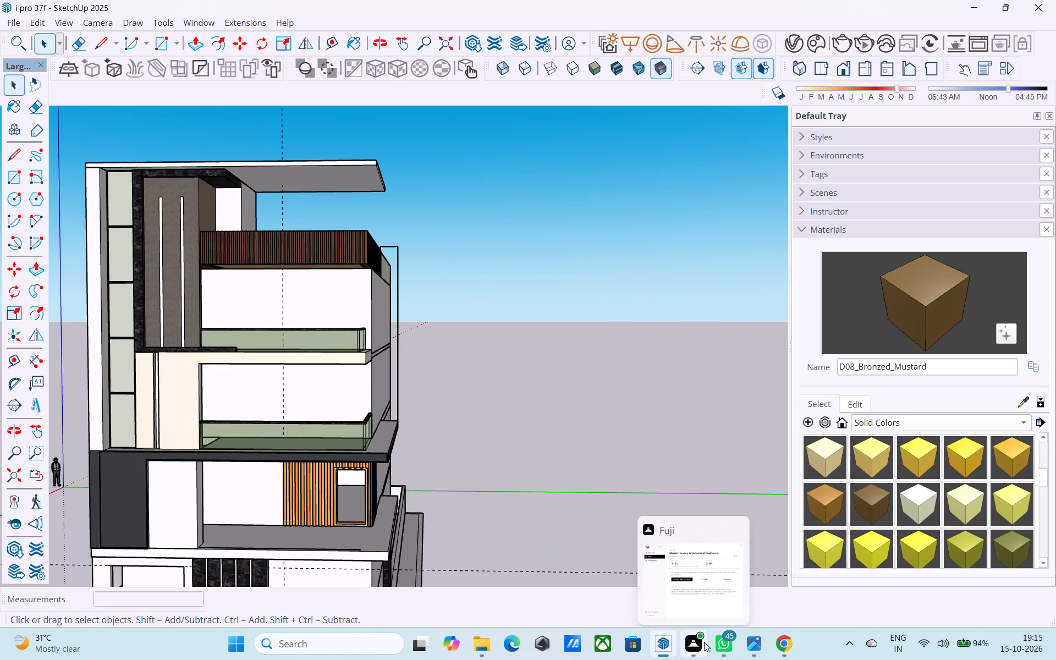
Inside the top roof slab's group, copy the underside's outer end edge about 16' 2" inward to the tower, dividing the distance into 40 equal spacings.
scroll(392, 438, down, 6)
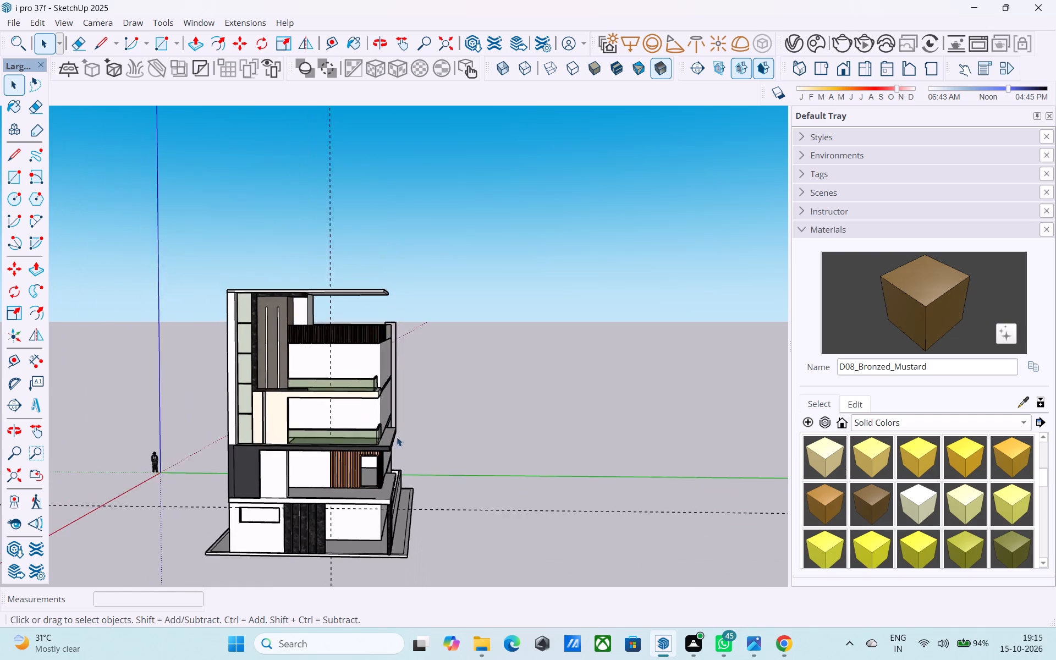
middle_drag(397, 436, 321, 379)
scroll(314, 358, up, 5)
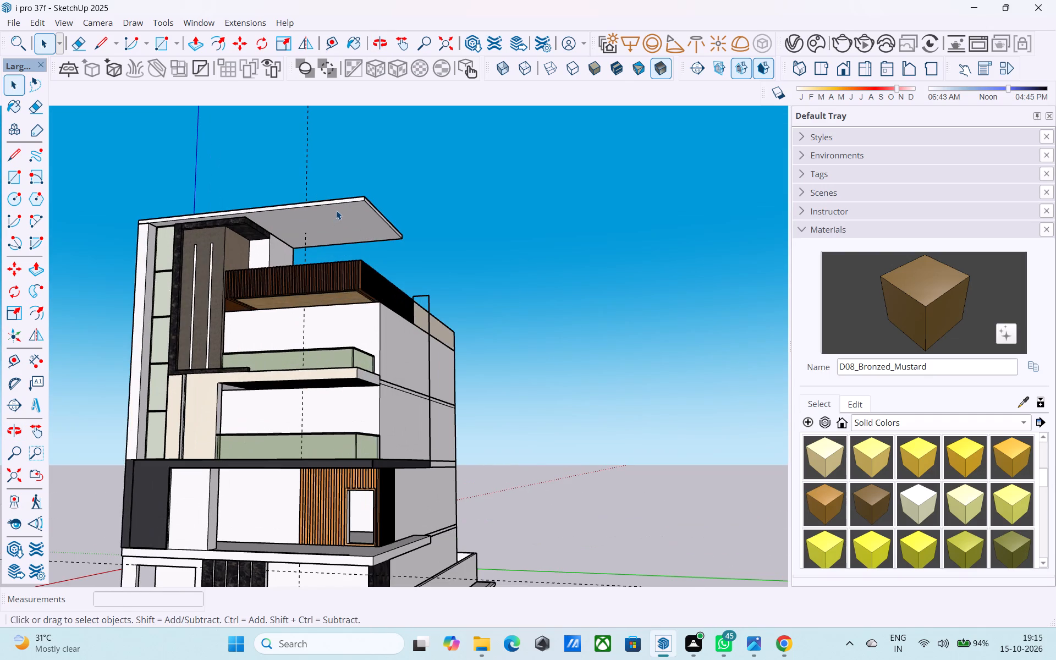
scroll(337, 210, down, 1)
shift+middle_drag(337, 210, 350, 221)
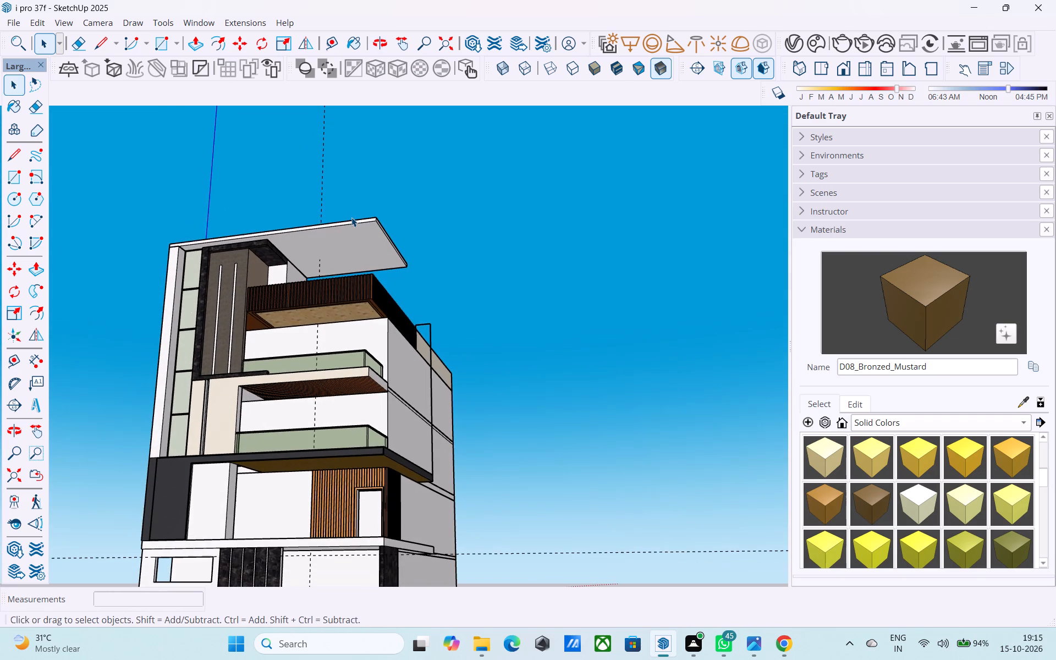
scroll(351, 217, up, 4)
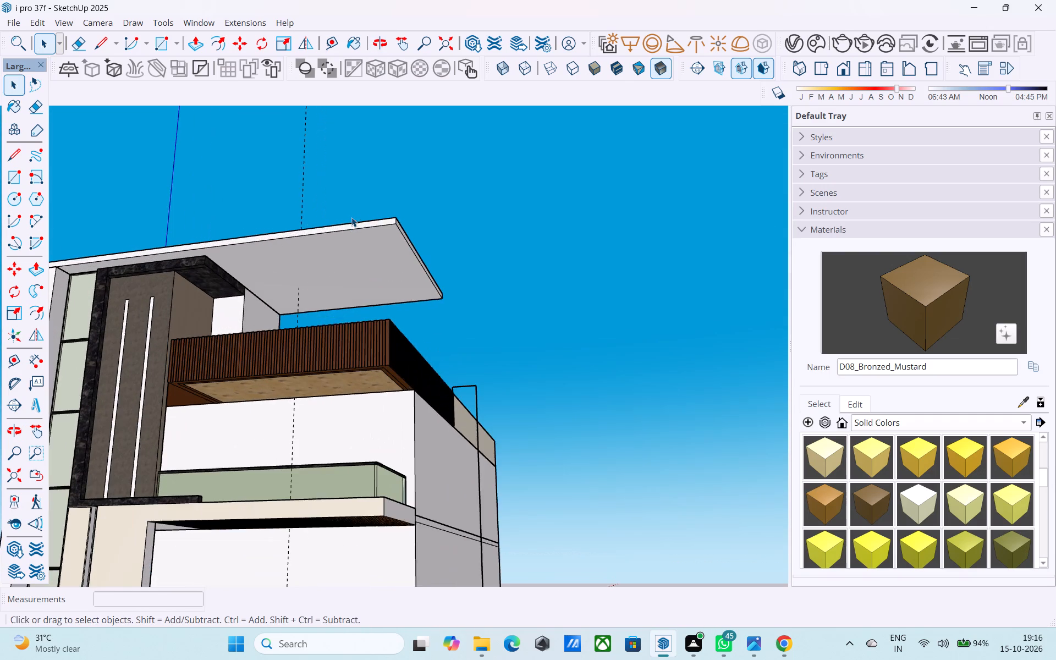
middle_drag(404, 247, 405, 240)
scroll(405, 240, up, 5)
click(407, 234)
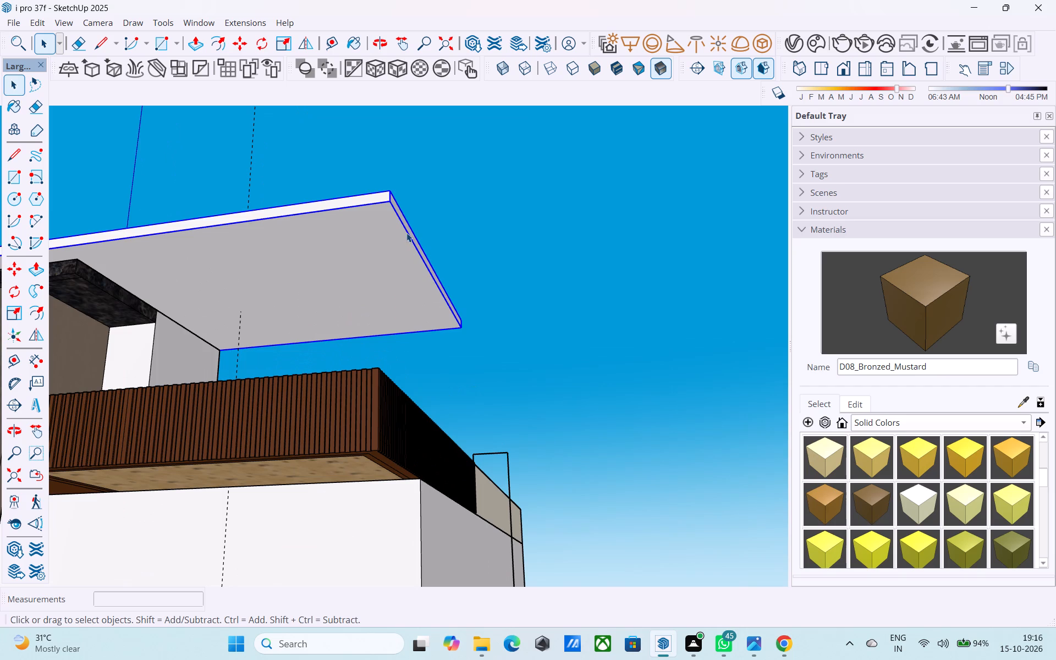
double_click(404, 230)
click(403, 223)
key(m)
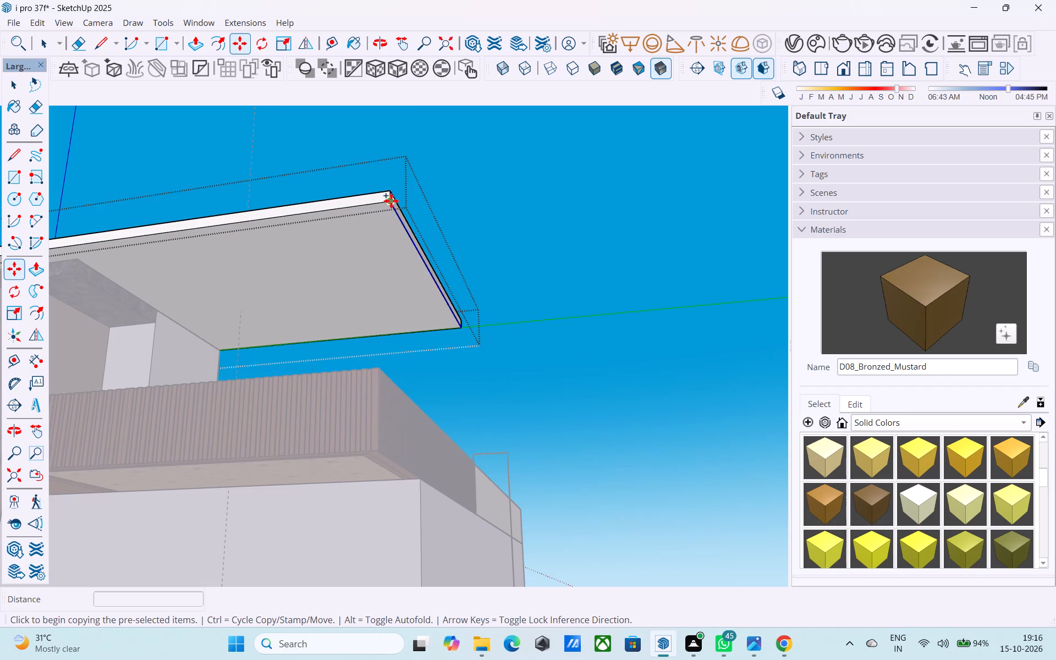
click(392, 201)
middle_drag(212, 239, 400, 217)
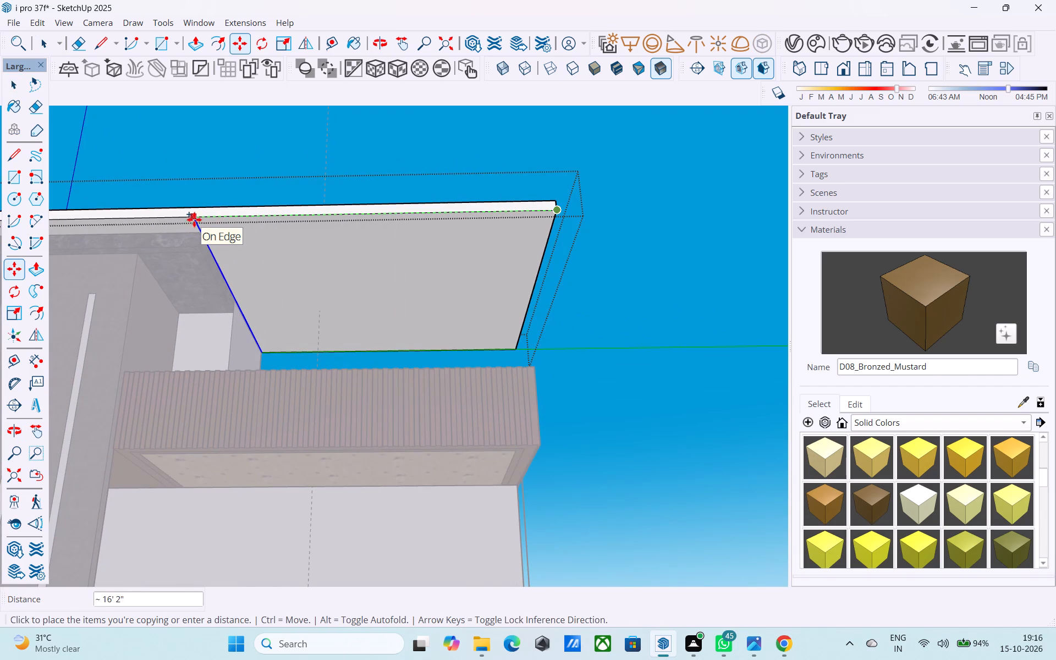
click(194, 219)
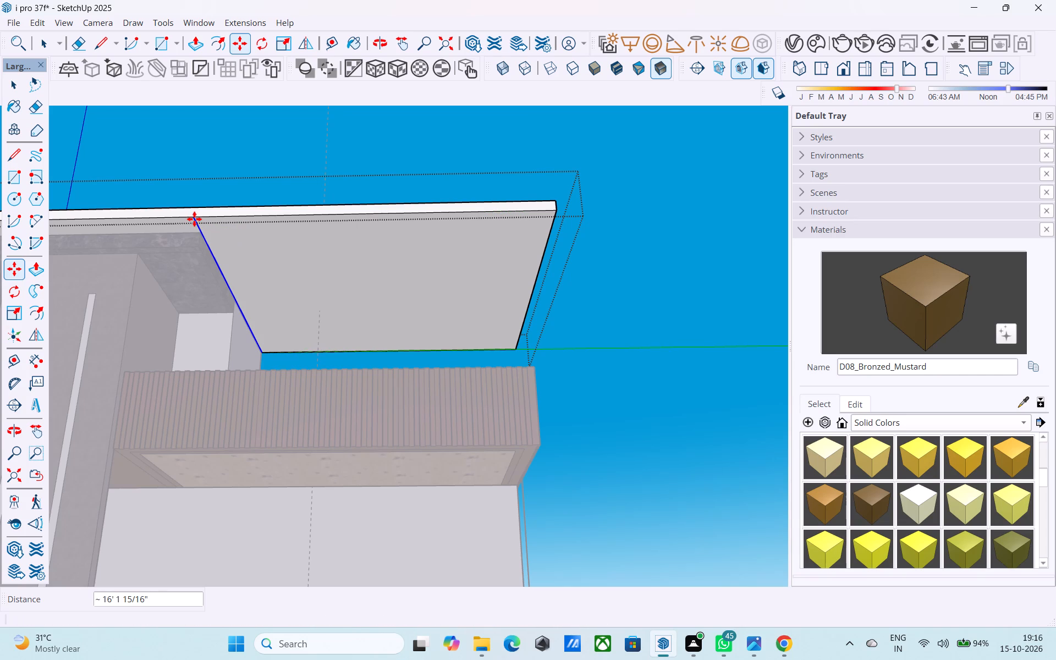
key(slash)
text(40)
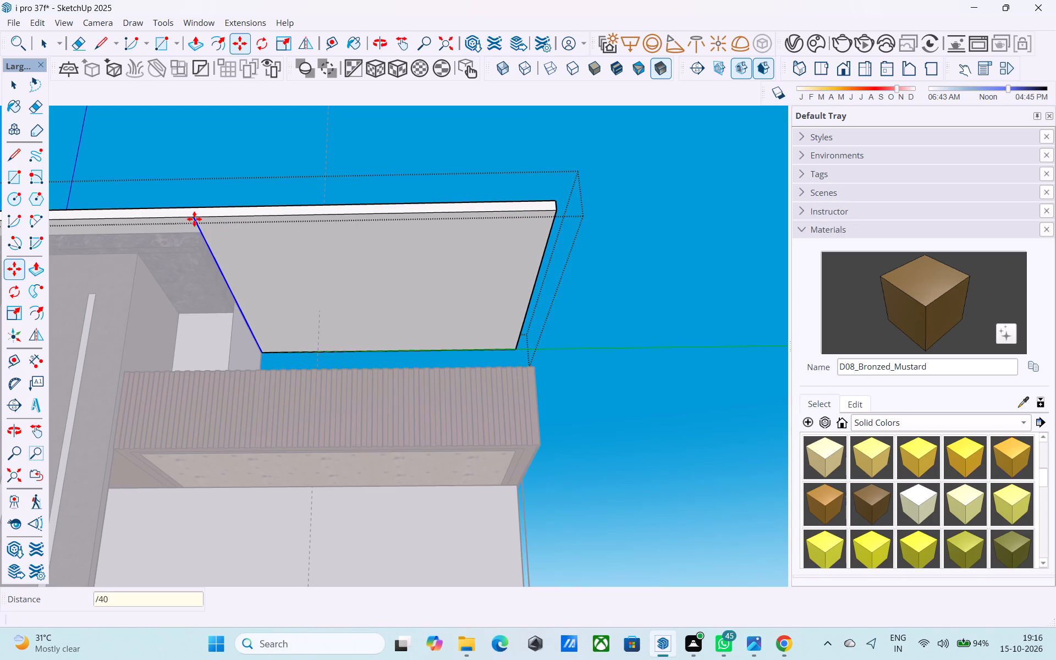
key(Return)
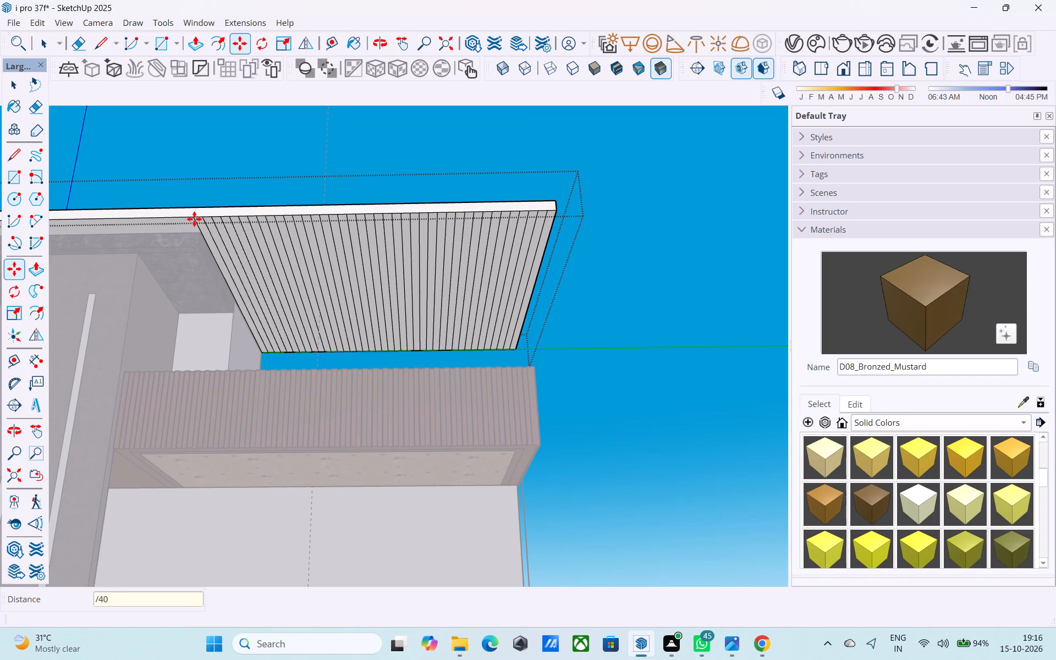
Paint every second strip of the roof slab's underside with the in-model B04_Peach_Ember, starting from the outer end.
click(868, 417)
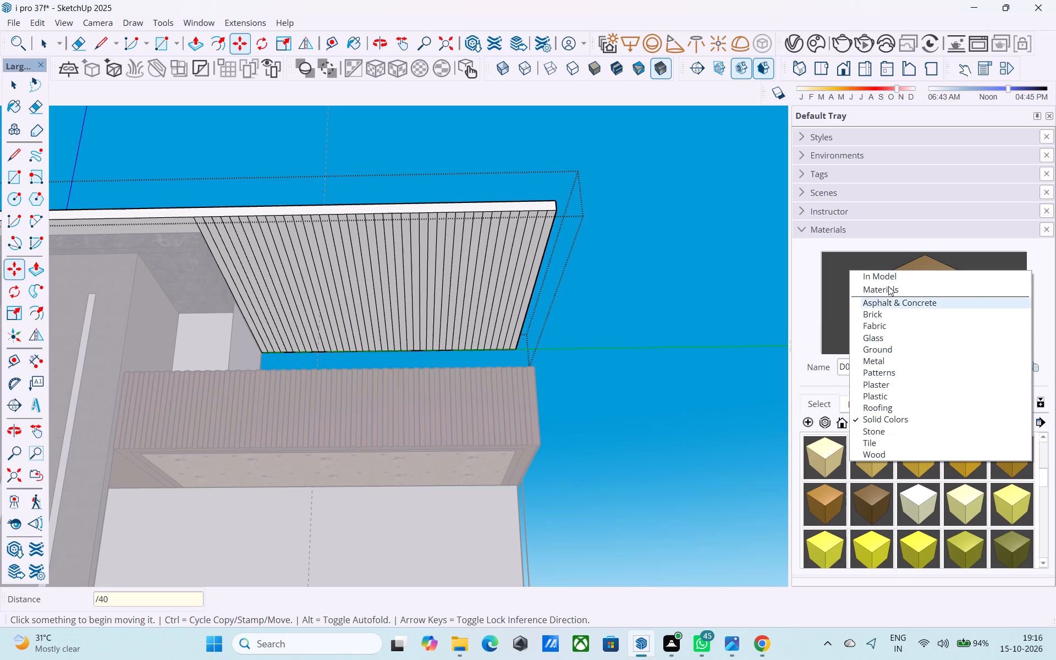
click(890, 274)
click(860, 455)
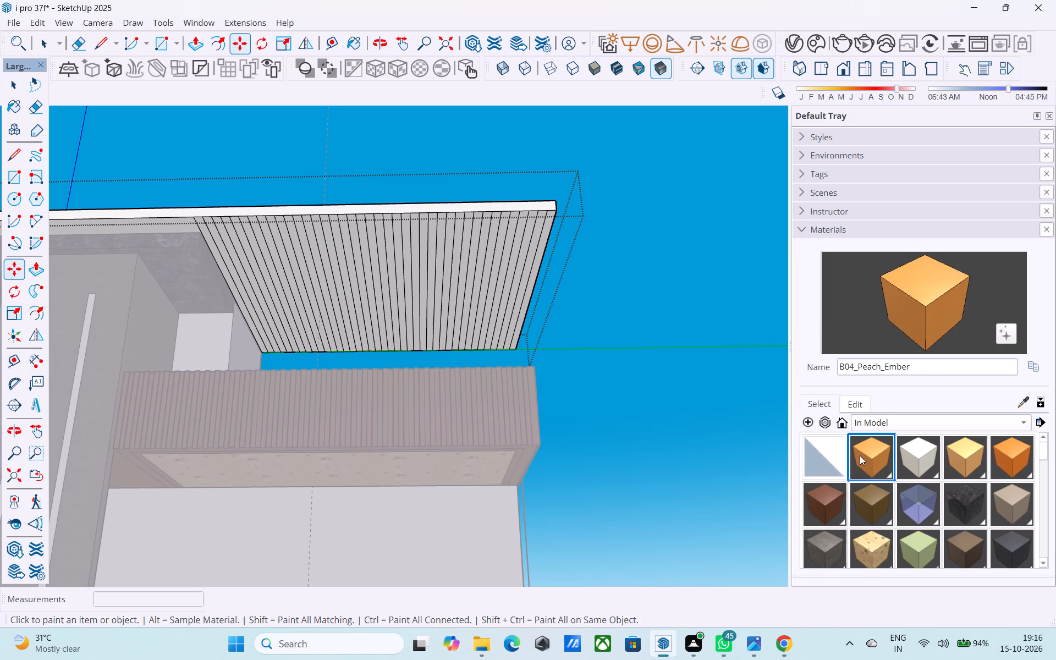
middle_drag(681, 322, 613, 318)
scroll(468, 275, up, 5)
scroll(386, 173, up, 4)
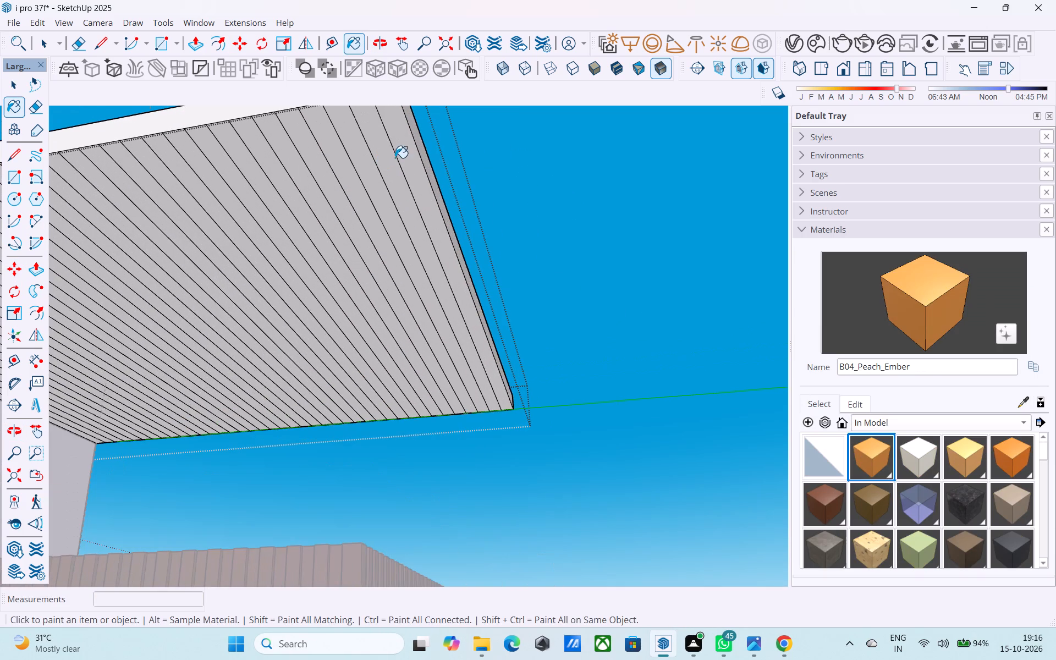
click(399, 154)
click(366, 161)
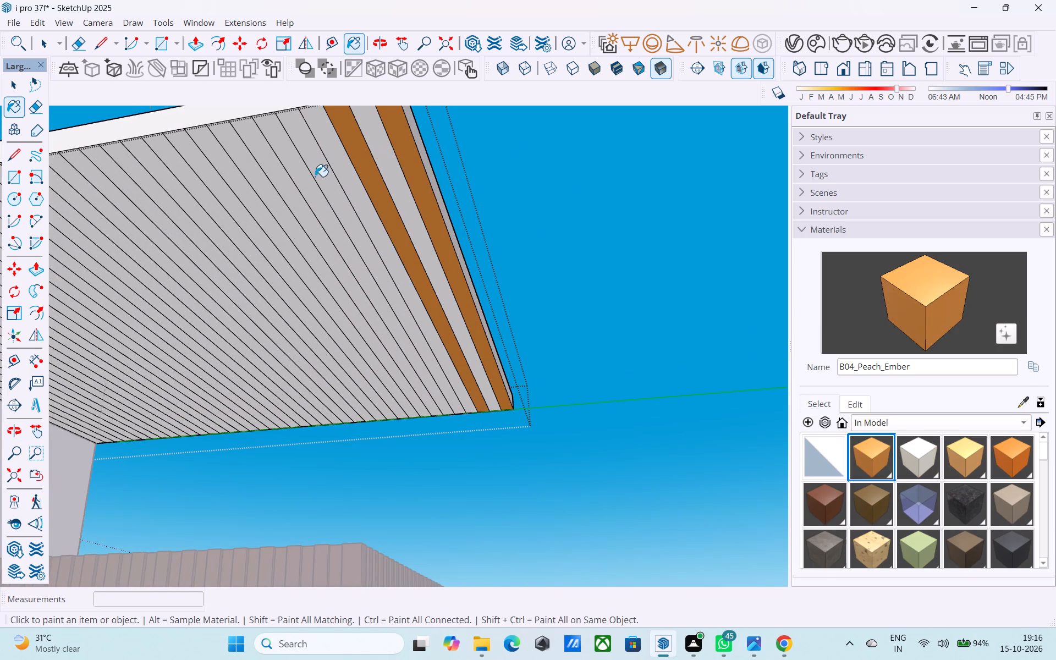
click(316, 176)
click(277, 170)
click(239, 194)
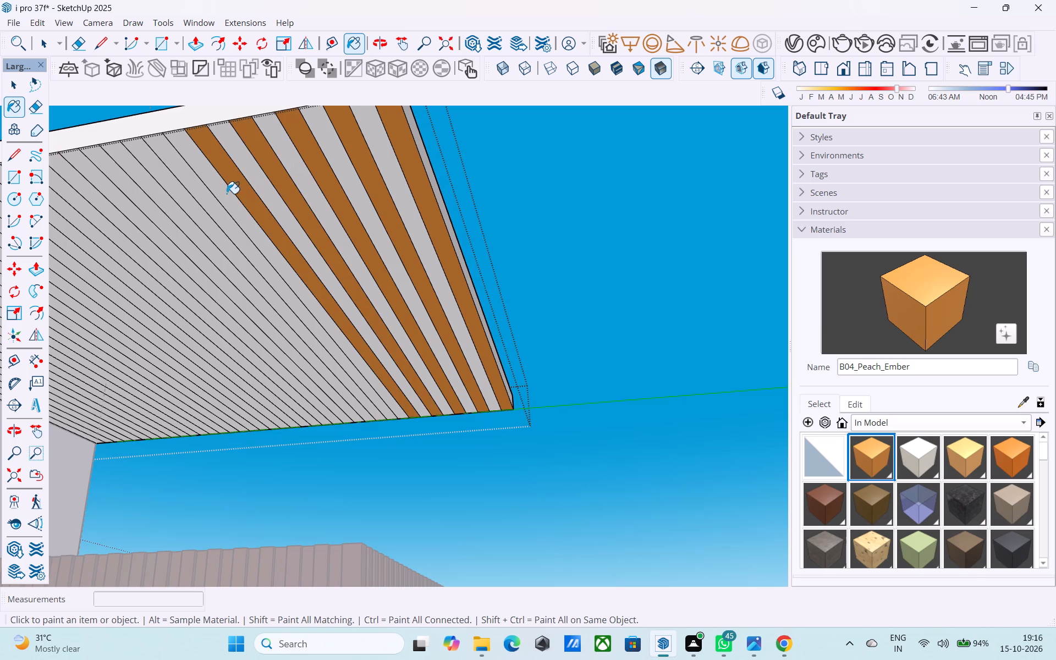
click(204, 195)
click(174, 210)
Paint the remaining alternate strips of the top roof slab's underside with B04_Peach_Ember, continuing up to the tower end.
scroll(274, 248, down, 4)
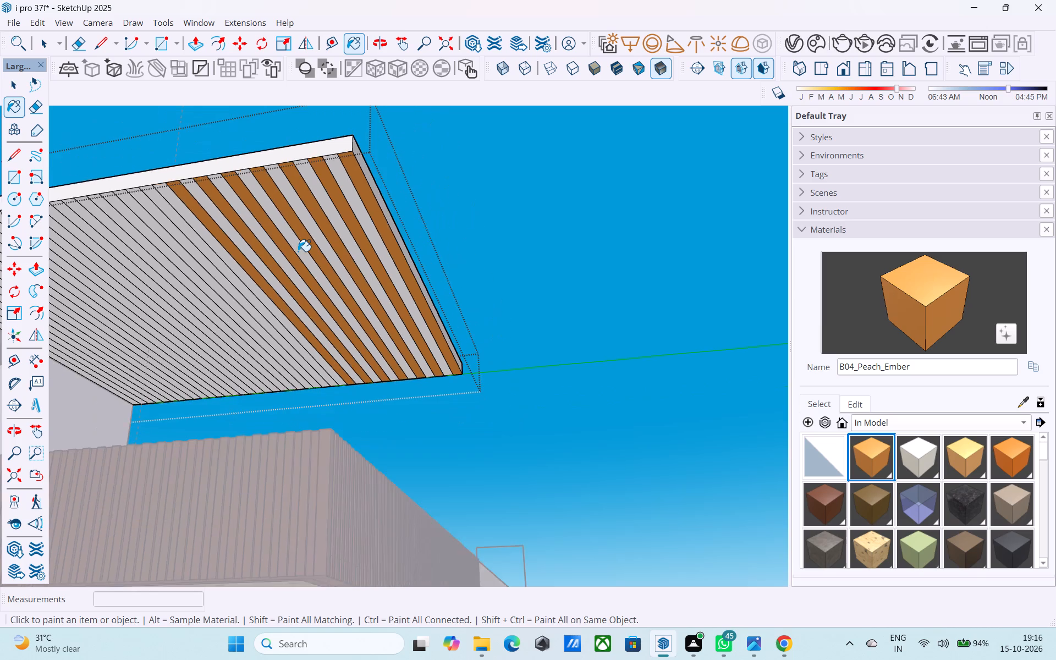
middle_drag(298, 251, 411, 240)
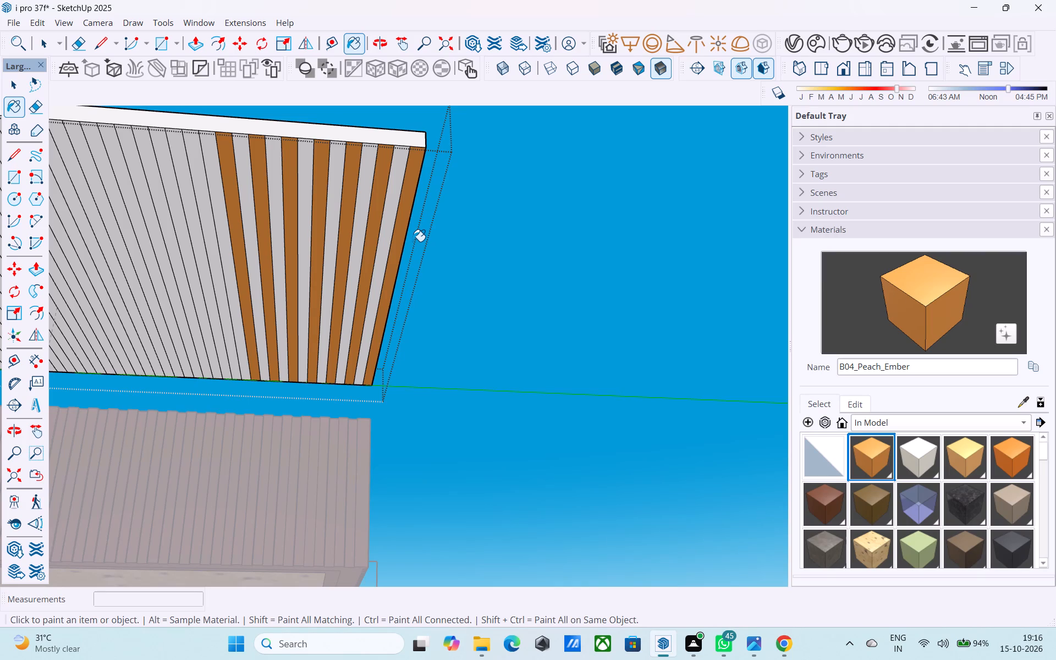
scroll(420, 251, down, 9)
scroll(194, 274, up, 7)
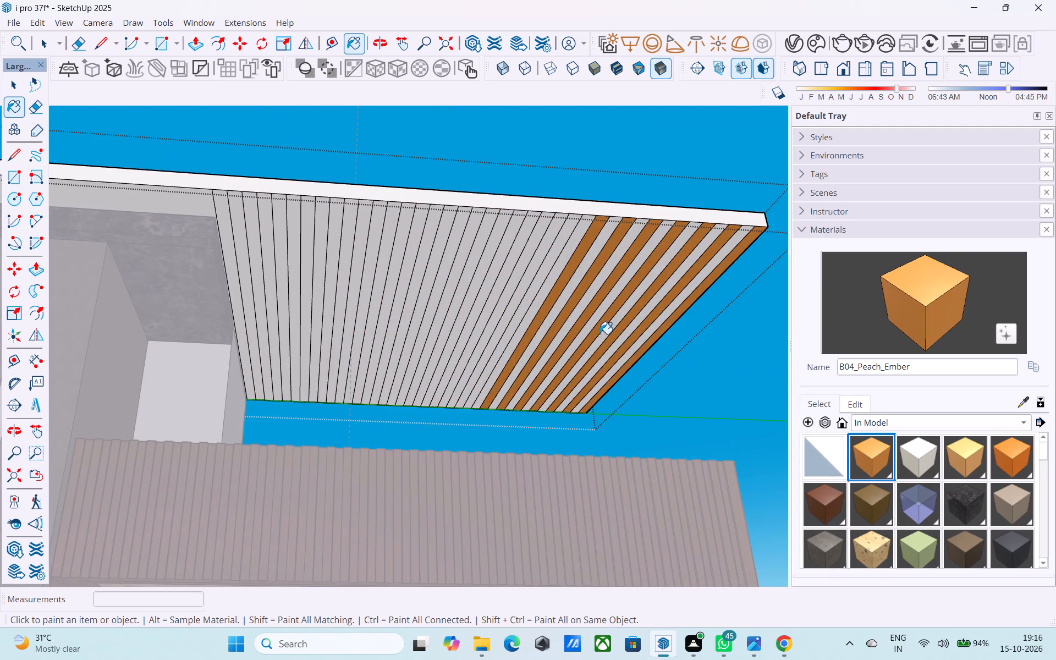
middle_drag(602, 325, 572, 303)
scroll(552, 229, up, 1)
click(542, 206)
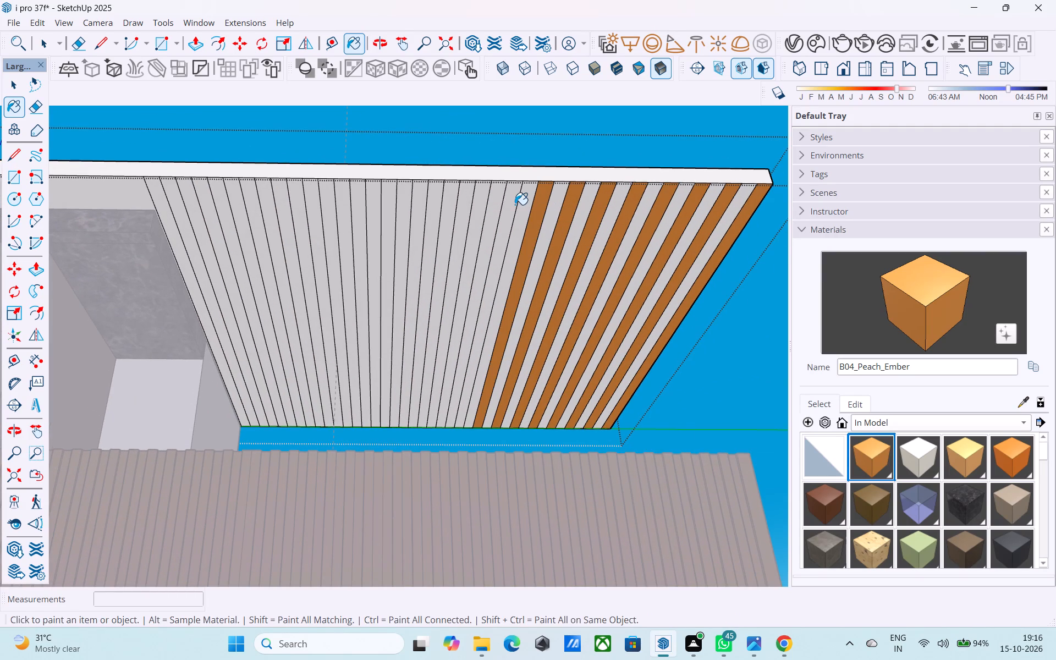
click(515, 205)
click(486, 201)
click(449, 217)
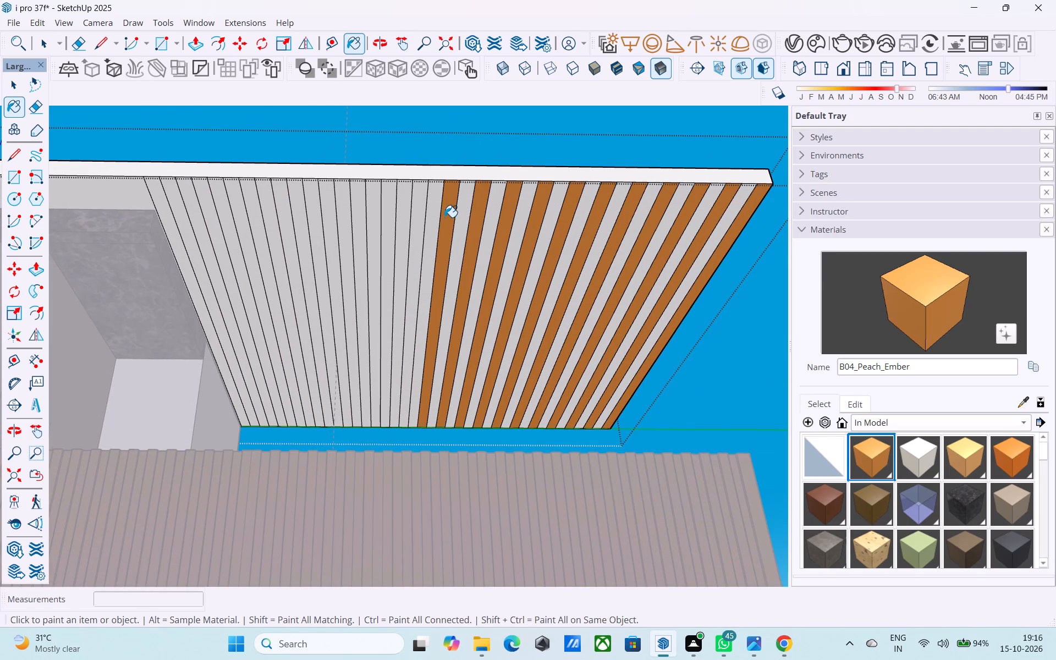
click(419, 213)
click(390, 212)
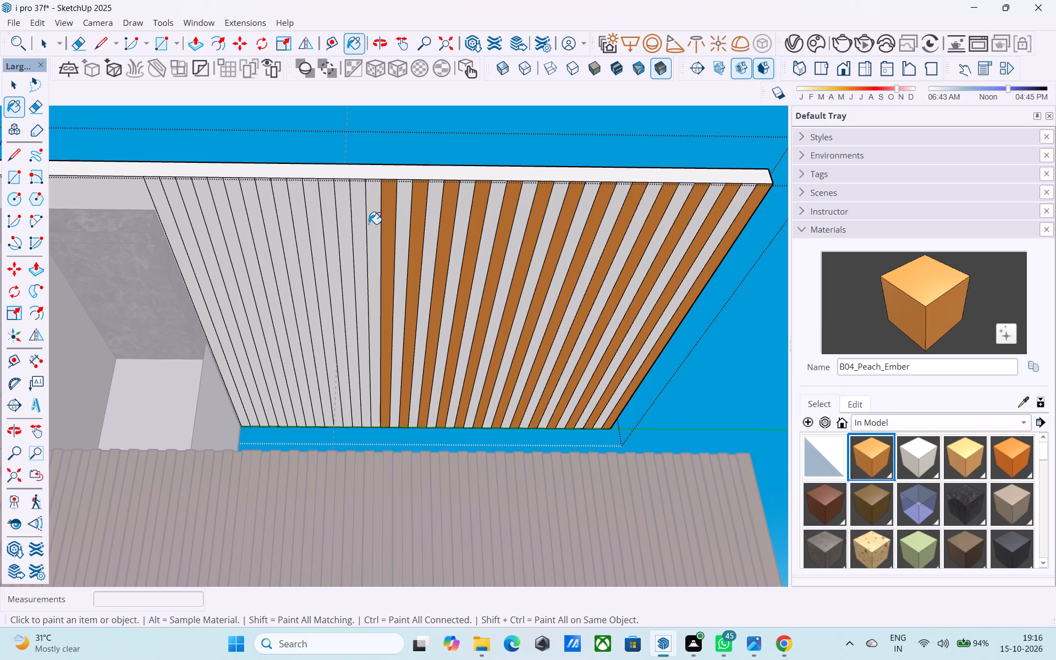
click(359, 224)
click(331, 224)
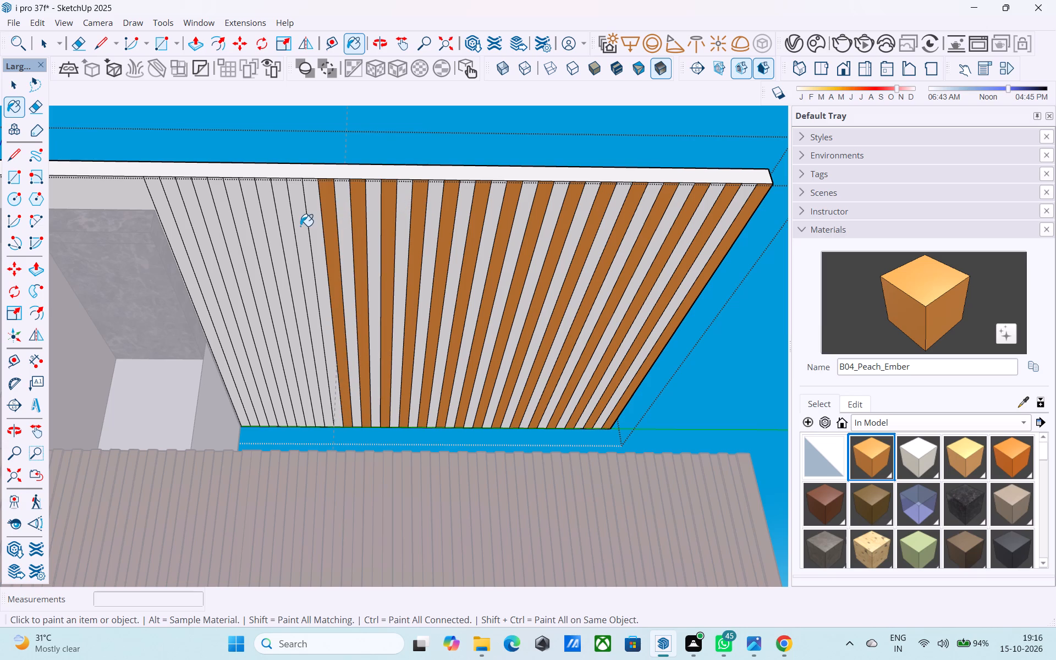
click(300, 226)
click(275, 226)
click(245, 231)
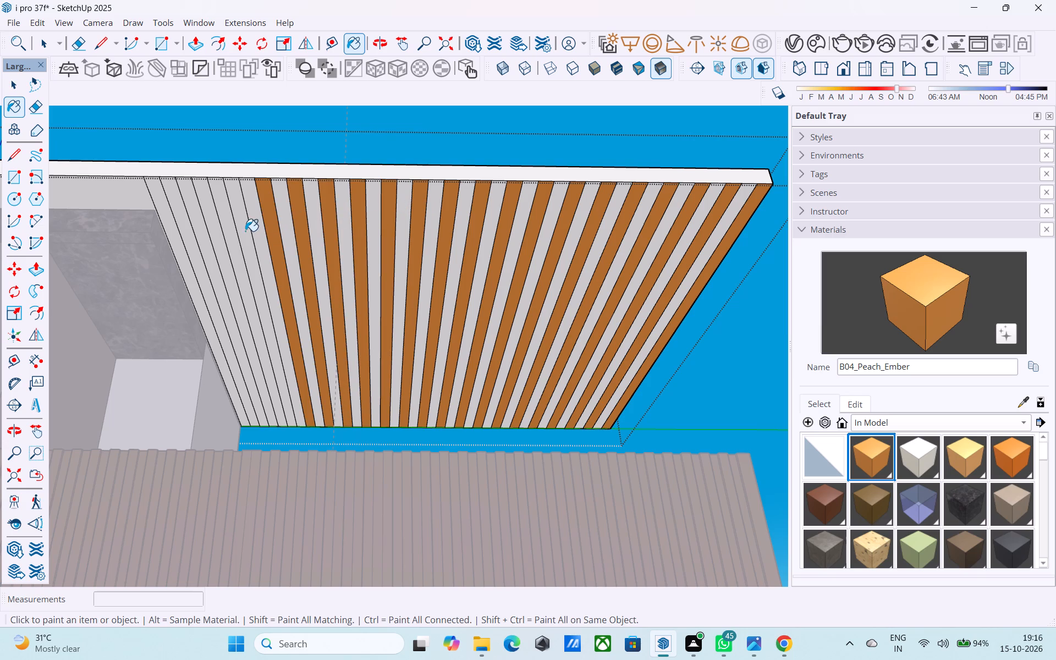
click(214, 231)
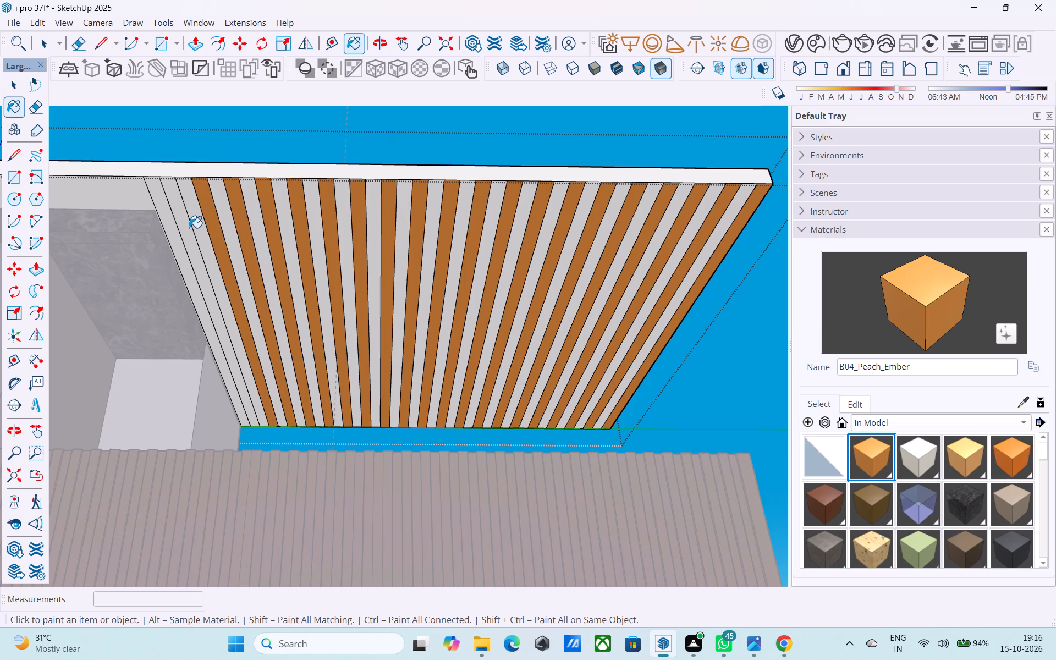
click(189, 228)
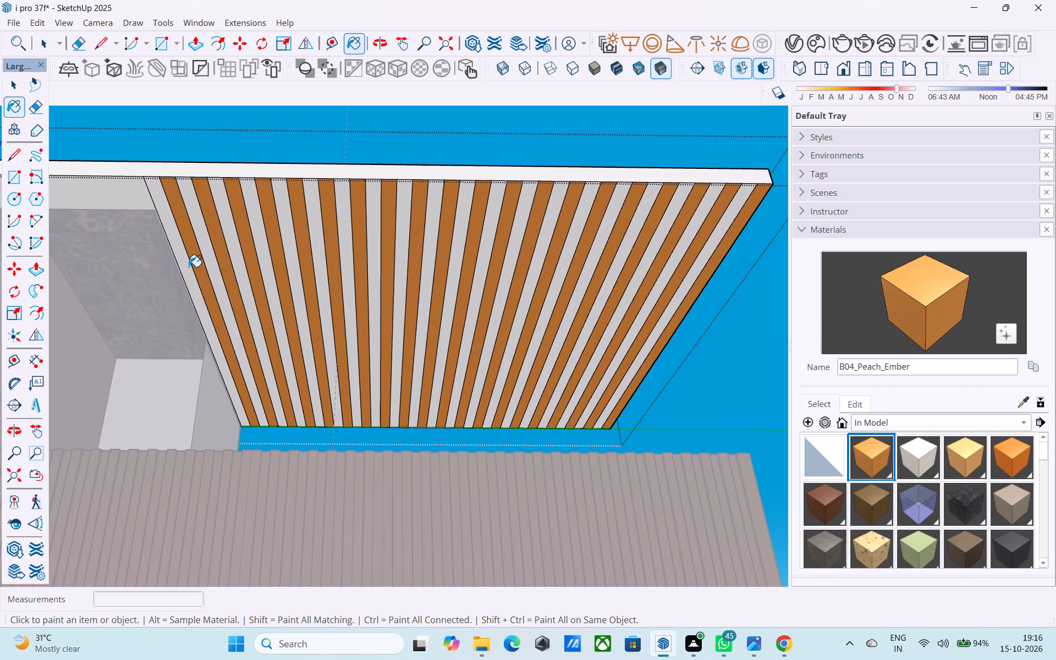
scroll(326, 266, down, 2)
scroll(326, 266, up, 1)
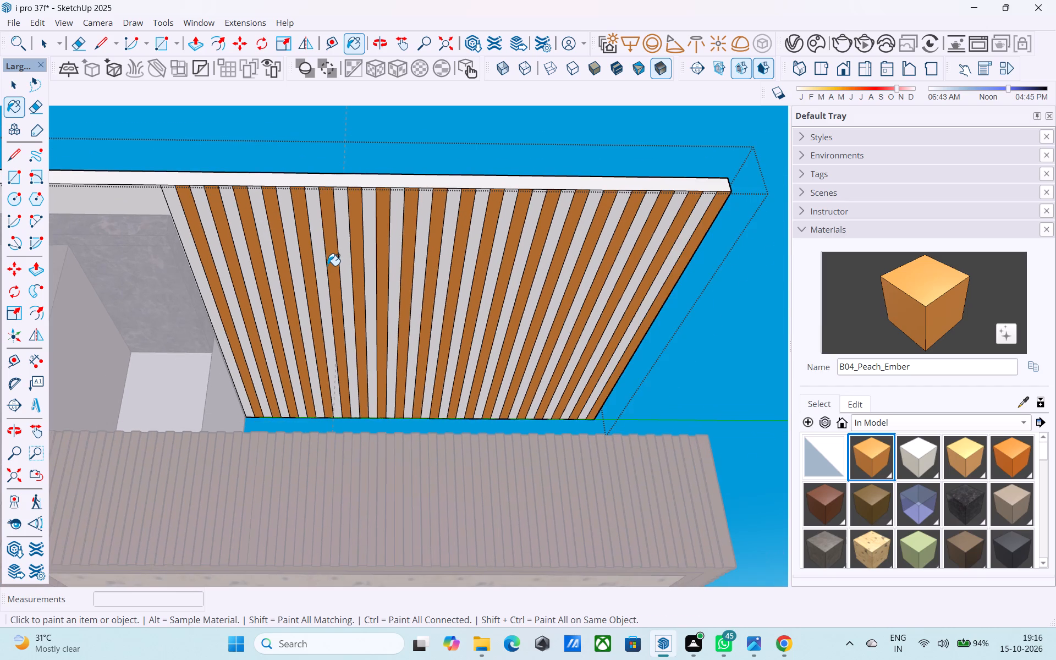
scroll(327, 266, up, 3)
Mark 2' along the underside's tower-side edge from the fascia corner and draw a line about 16' 2" across all strips to the outer end.
key(space)
click(331, 266)
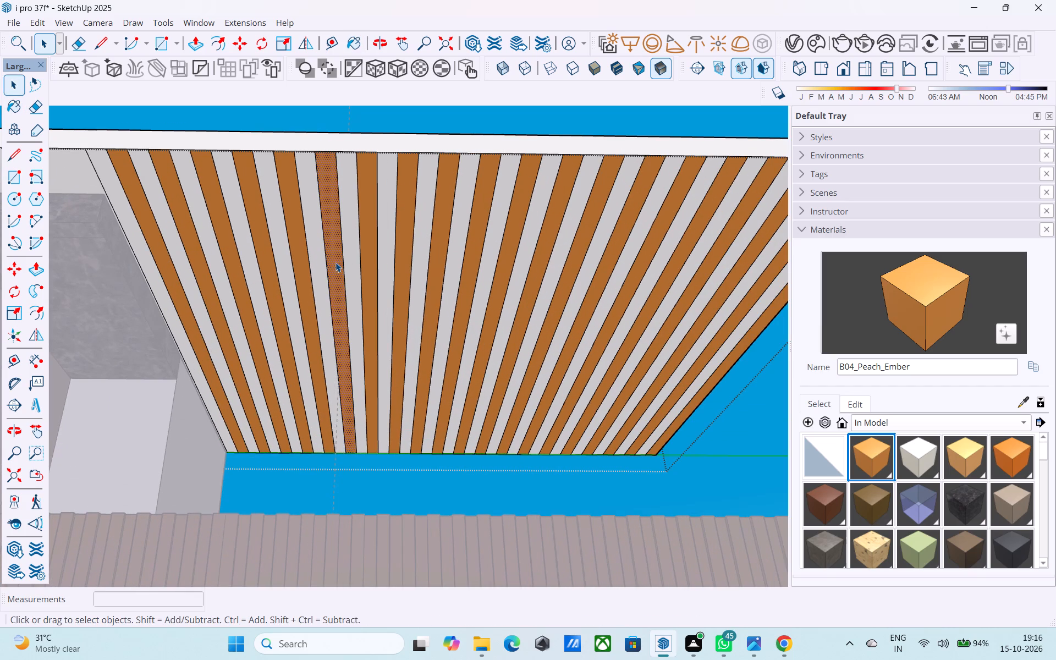
key(l)
shift+middle_drag(333, 259, 305, 370)
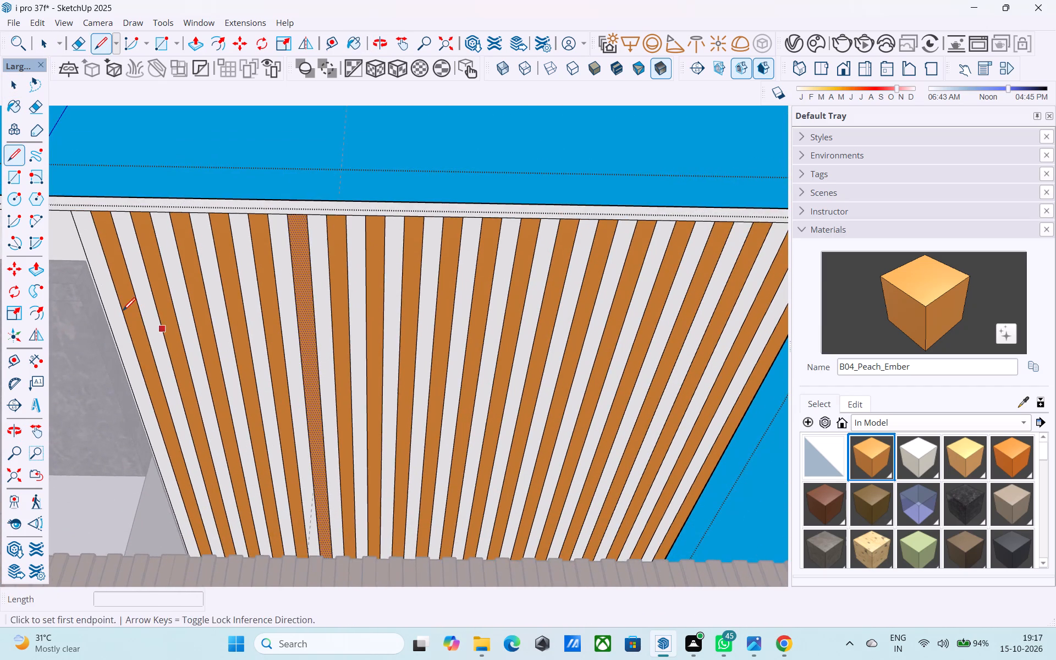
shift+middle_drag(65, 258, 132, 294)
scroll(141, 260, up, 2)
click(141, 248)
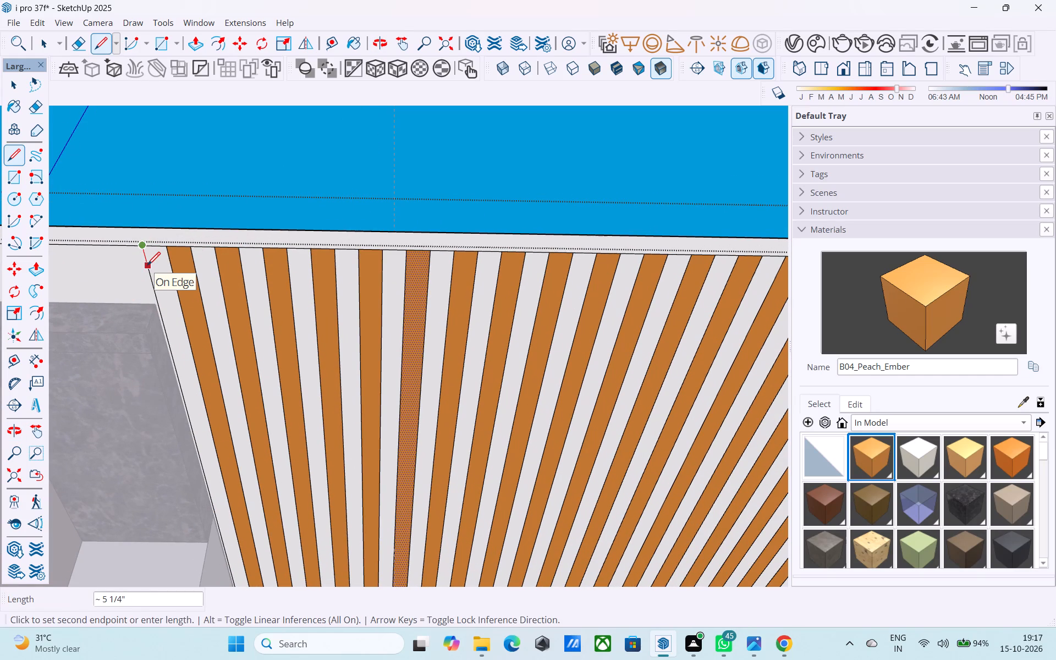
text(2')
key(Return)
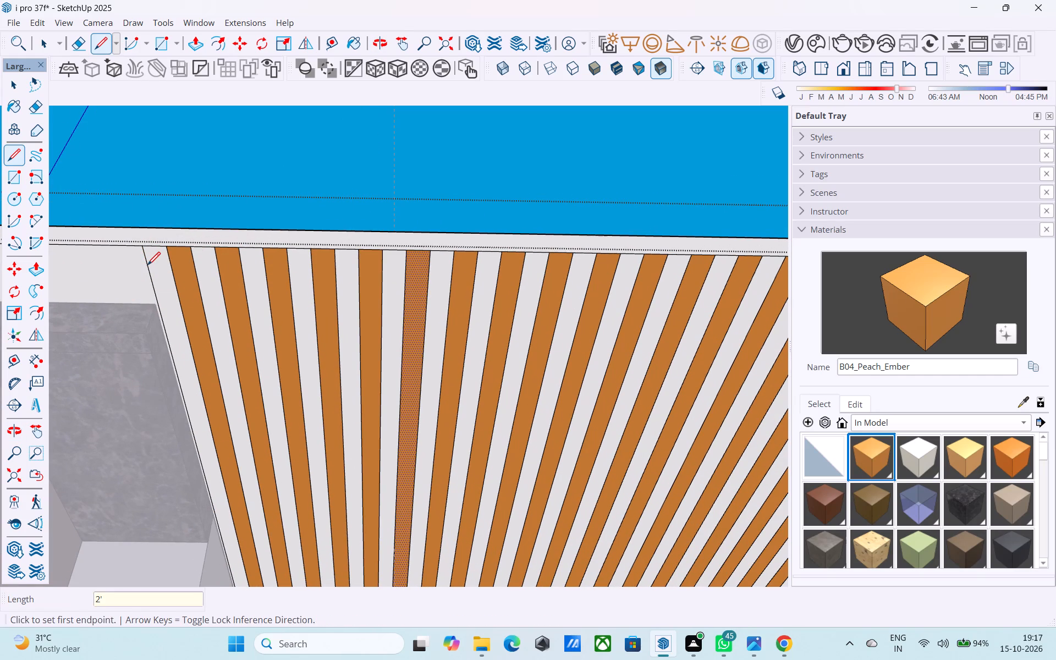
click(144, 243)
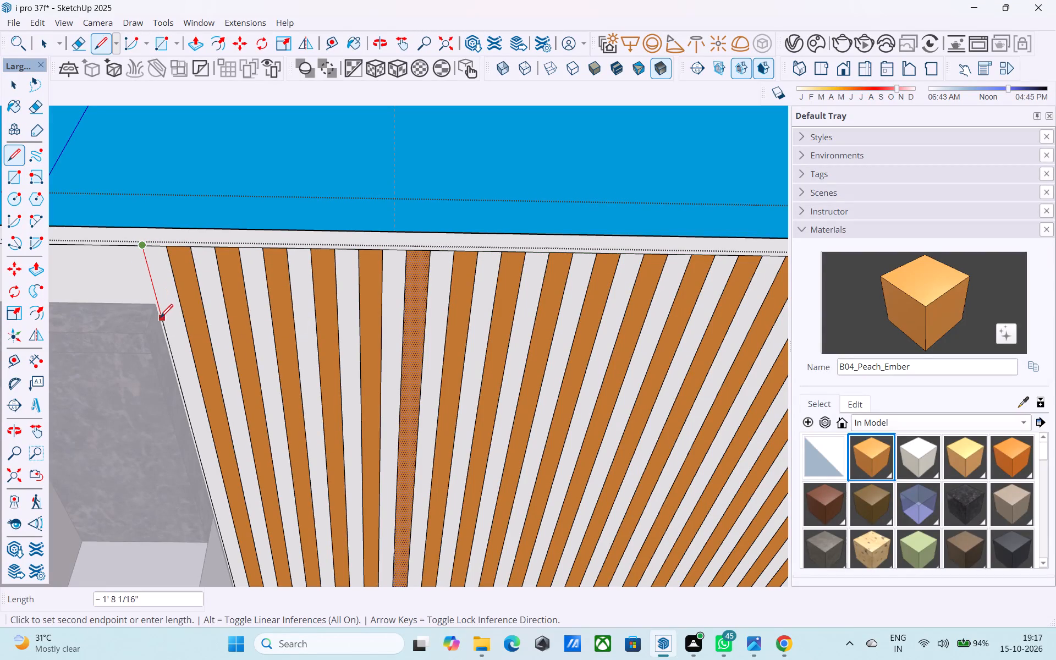
key(l)
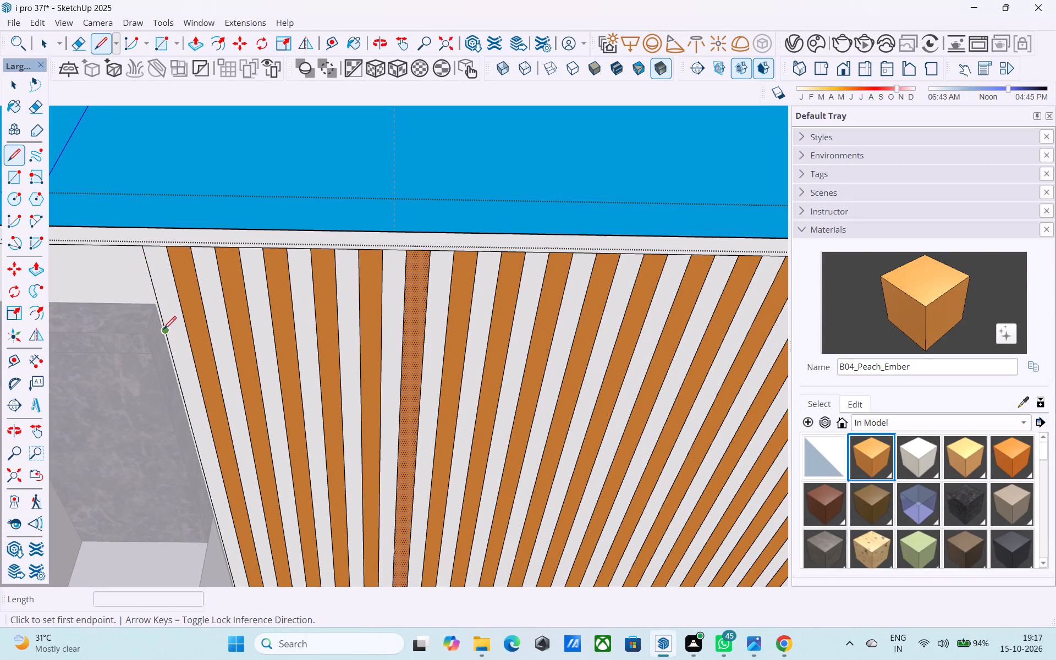
click(163, 331)
scroll(234, 331, down, 9)
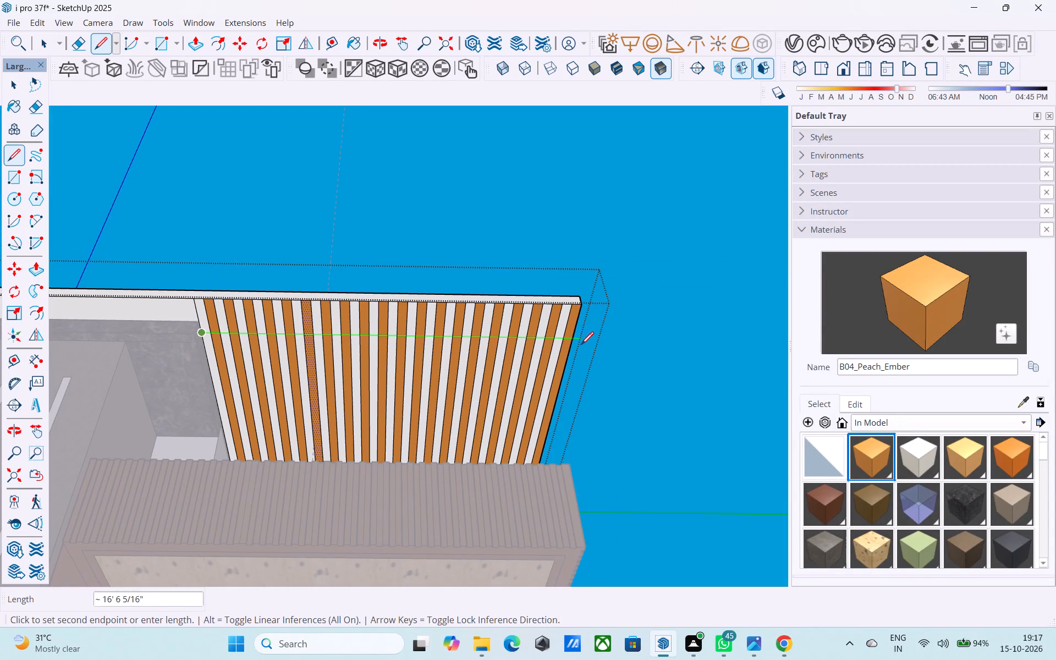
click(574, 336)
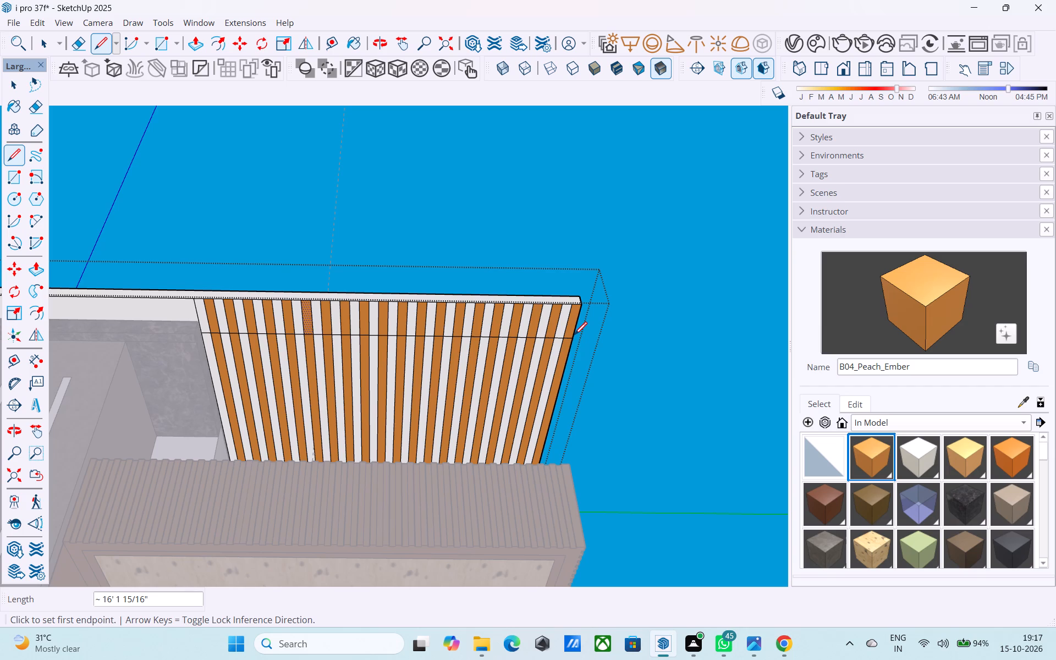
Mark 2' inward from the outer end along that line and draw a 13' 11" line parallel to the strips to the opposite slab edge.
middle_drag(574, 336, 217, 327)
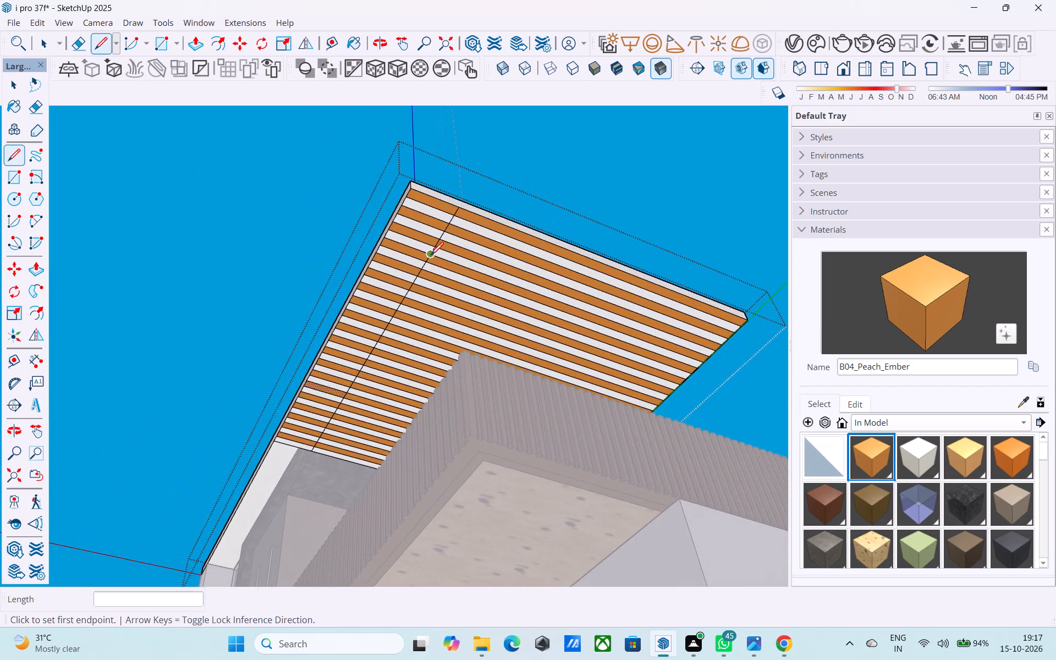
scroll(450, 204, up, 4)
click(462, 214)
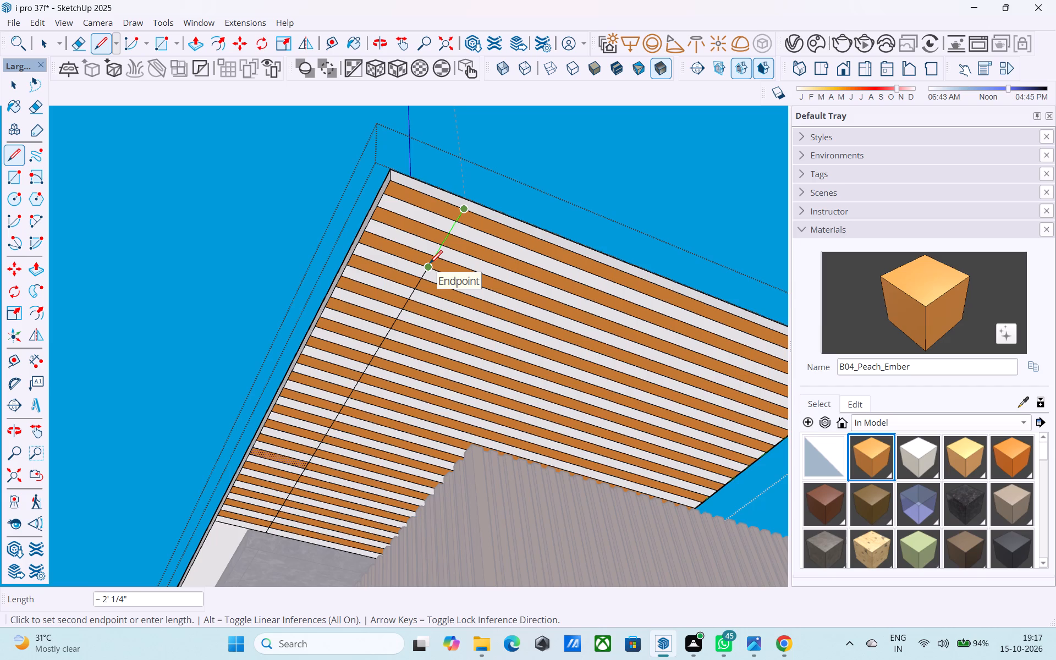
scroll(428, 266, up, 10)
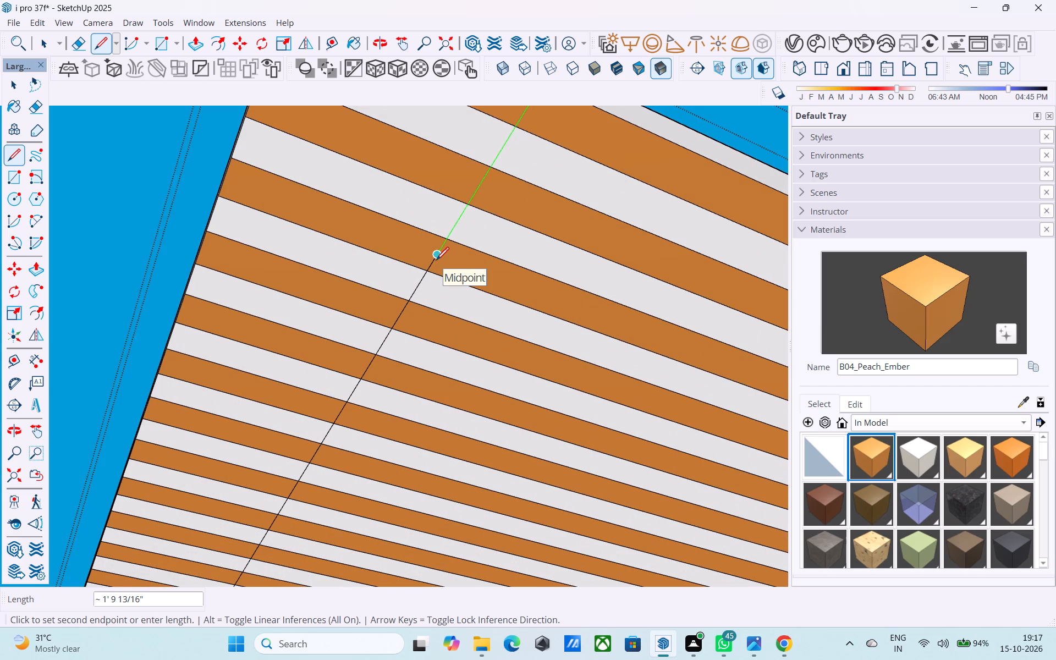
text(2')
key(Return)
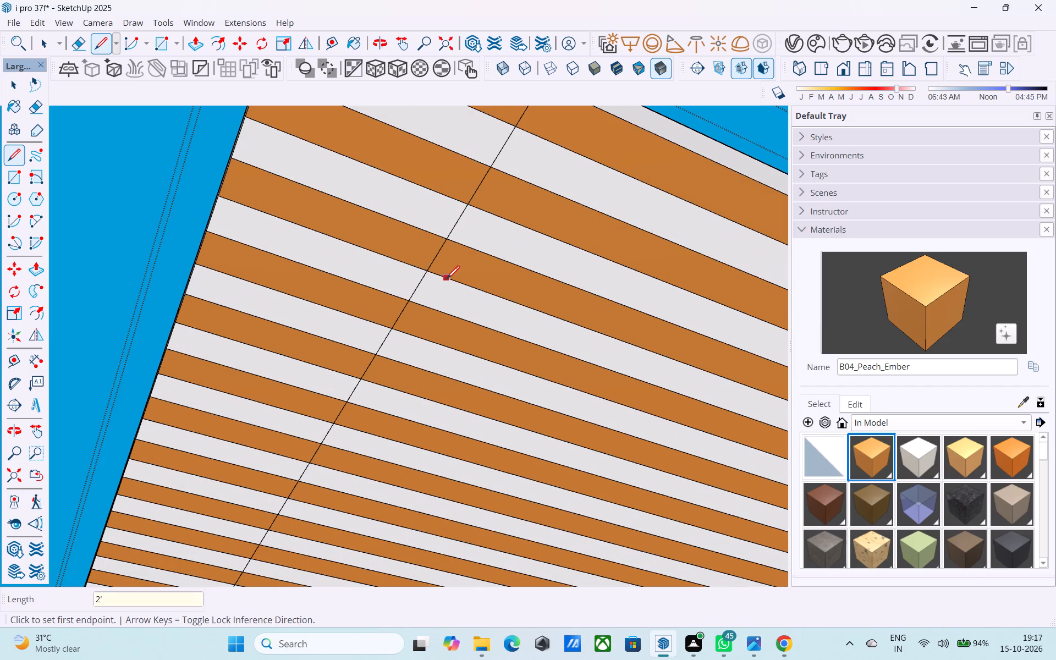
click(433, 255)
scroll(433, 255, down, 9)
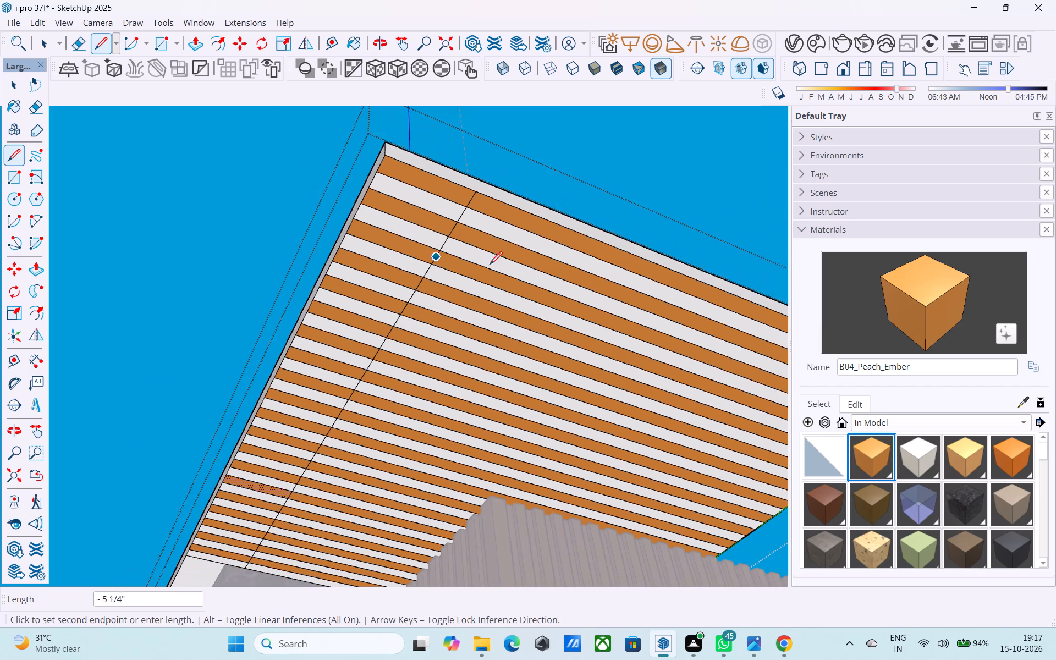
middle_drag(620, 301, 424, 261)
scroll(256, 296, down, 4)
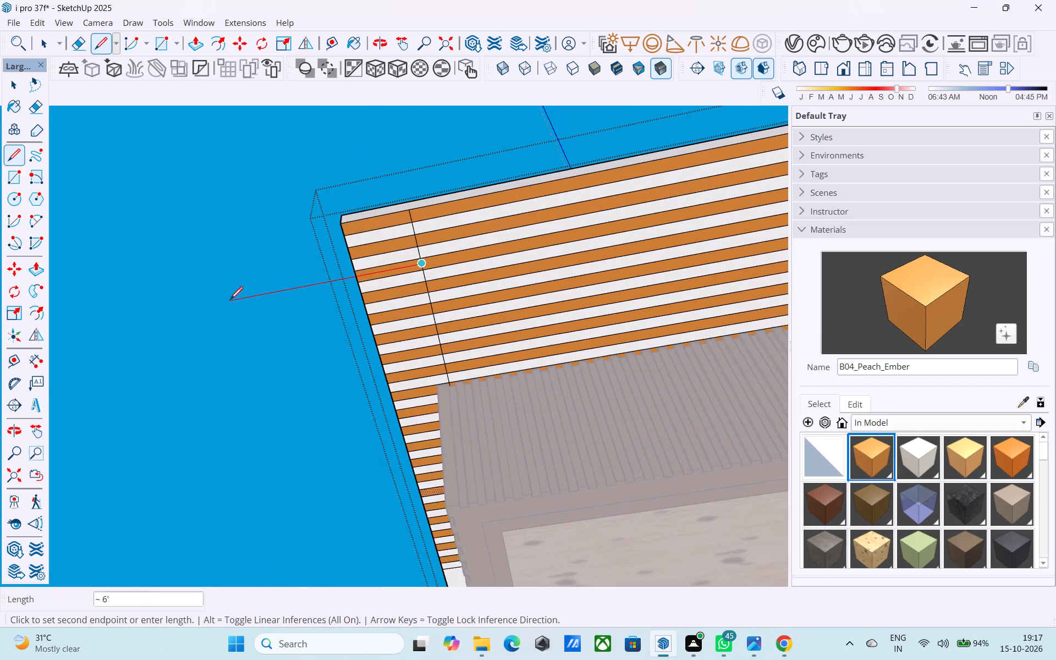
scroll(230, 301, down, 3)
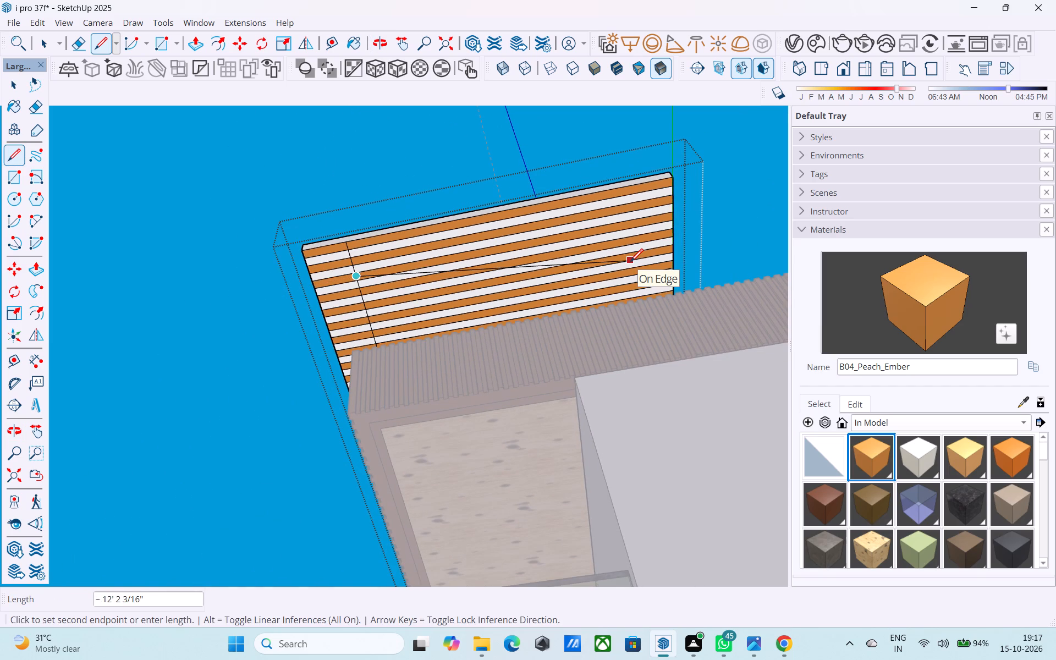
scroll(648, 218, up, 6)
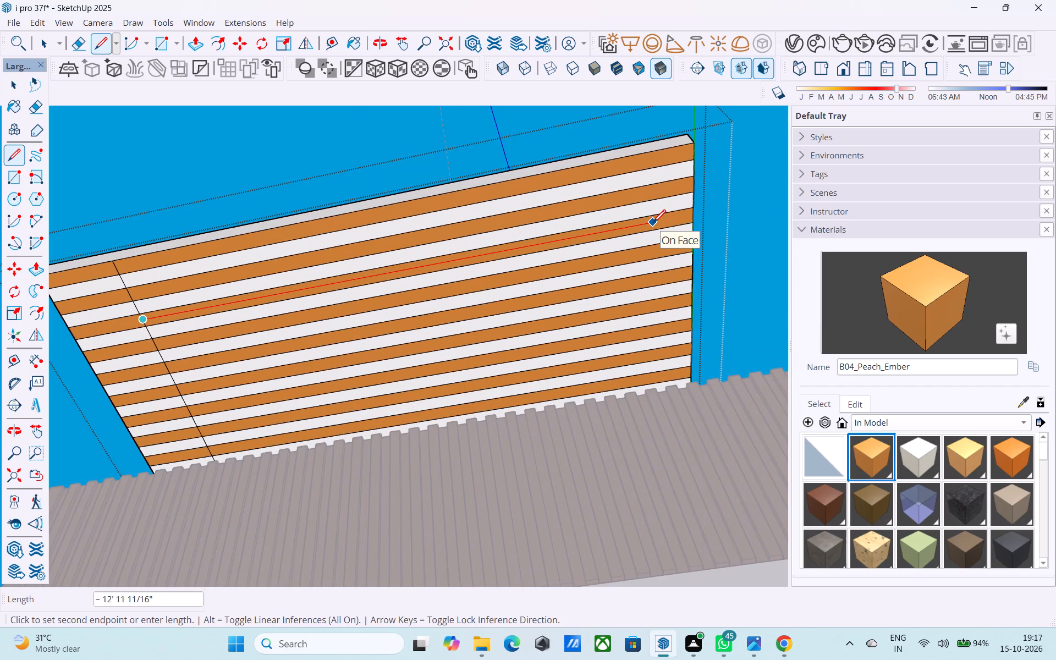
click(692, 216)
Mark about 2' back along the new line from the slab edge and draw a line about 14' 5" across the strips to the tower end.
scroll(687, 216, up, 4)
click(692, 217)
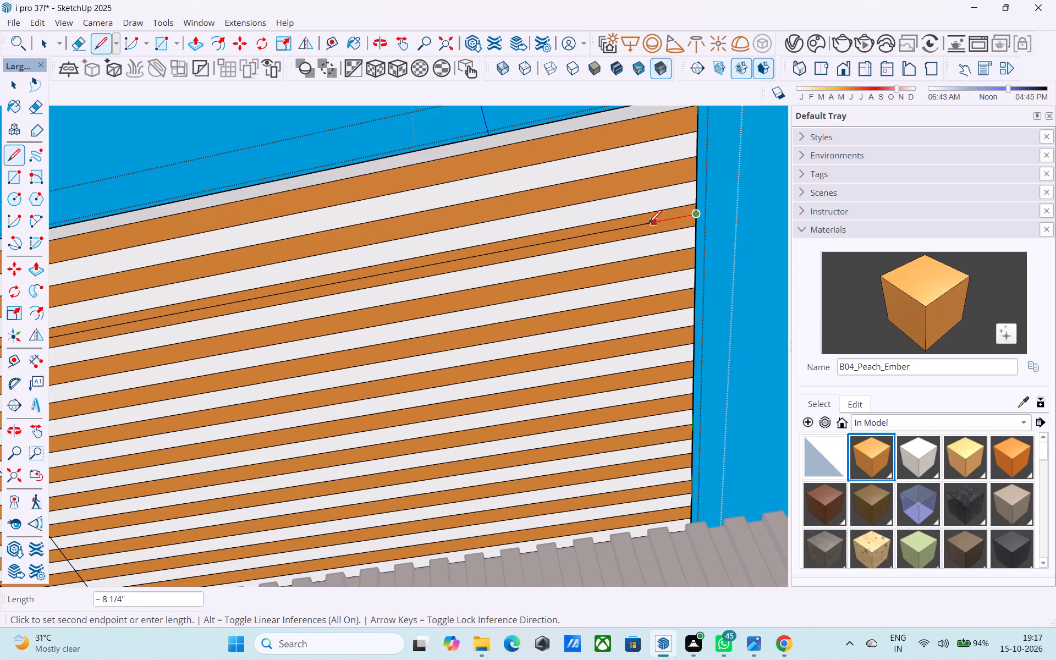
click(571, 240)
middle_drag(564, 252, 410, 315)
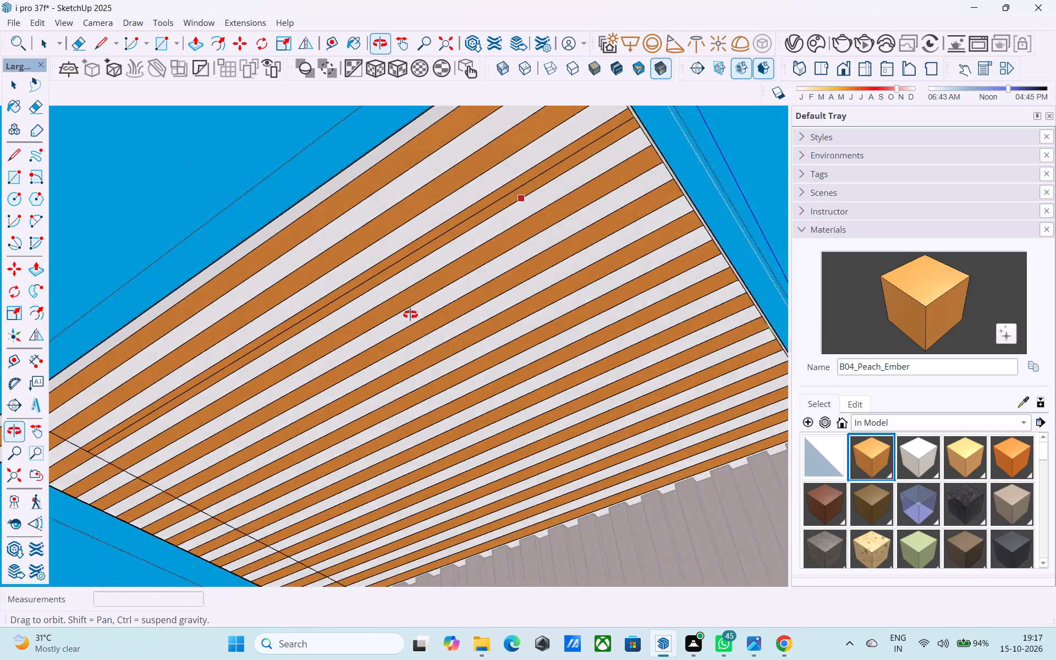
middle_drag(410, 315, 401, 321)
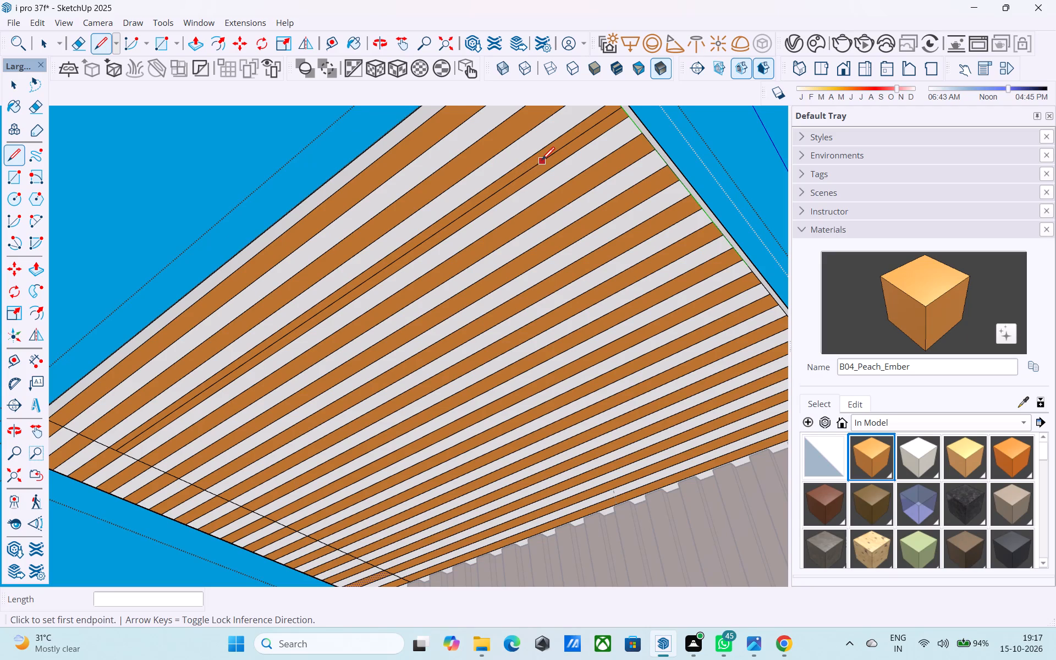
click(516, 183)
scroll(632, 274, down, 1)
middle_drag(634, 277, 788, 302)
middle_drag(788, 302, 715, 258)
scroll(702, 262, down, 1)
middle_drag(701, 263, 687, 228)
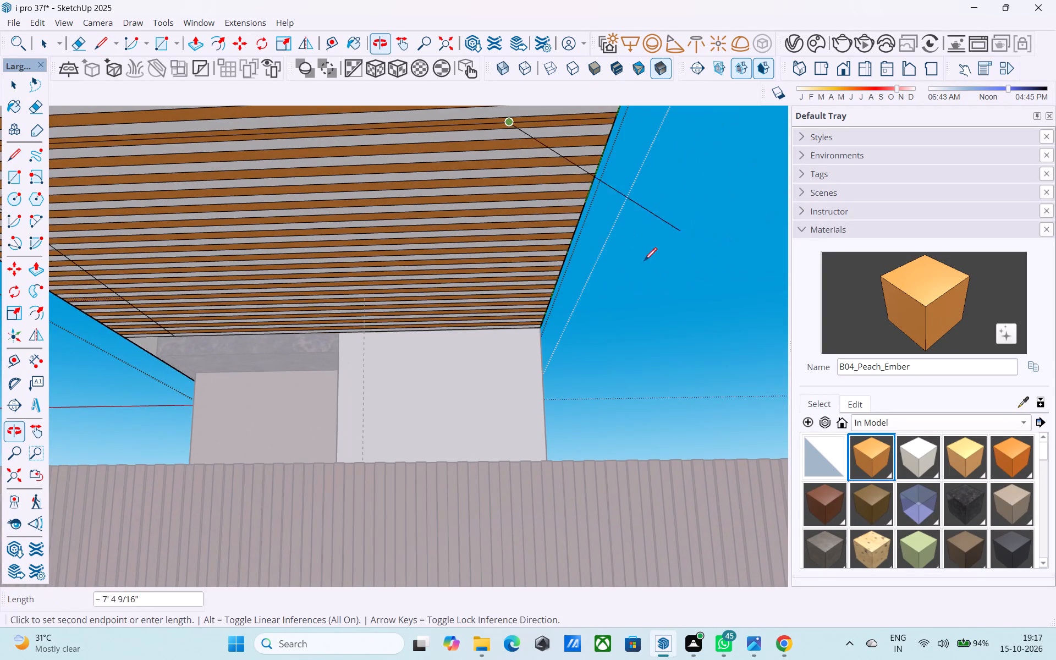
middle_drag(535, 335, 415, 359)
scroll(276, 380, up, 5)
middle_drag(331, 358, 343, 352)
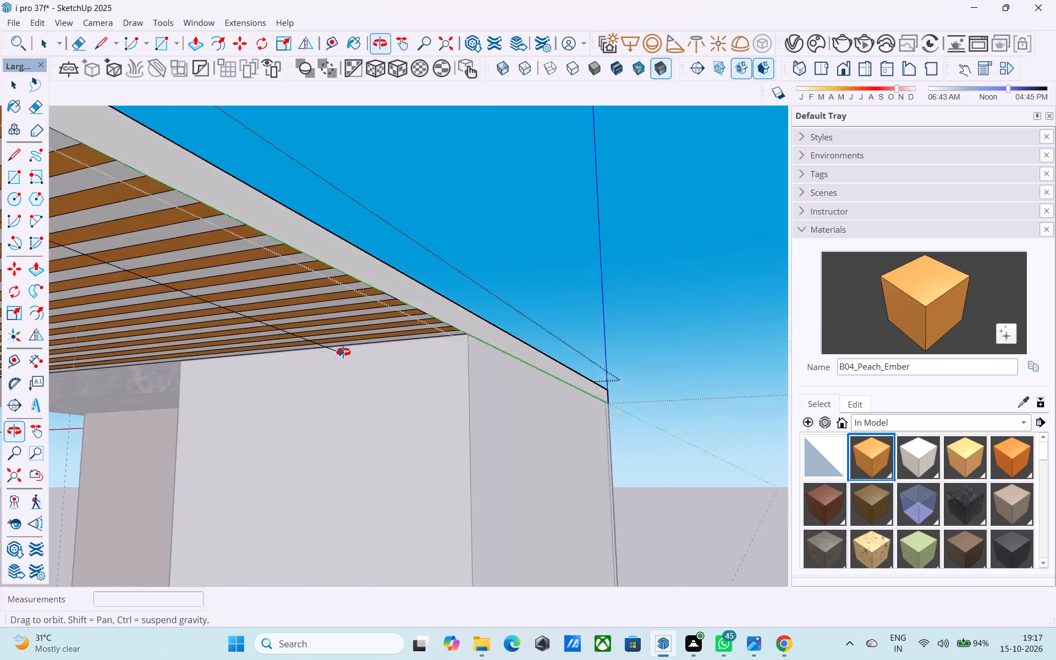
middle_drag(343, 352, 420, 348)
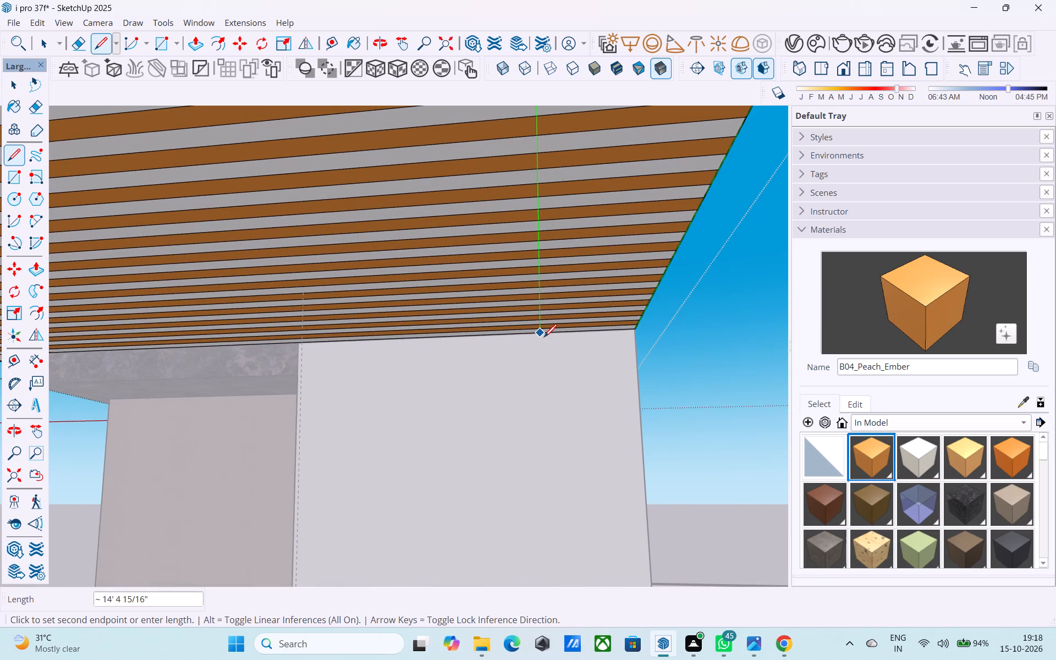
click(545, 339)
Copy the short segment at the start of the 14' 5" cross line 2" outward along the line parallel to the strips.
scroll(548, 339, down, 11)
shift+middle_drag(552, 329, 539, 360)
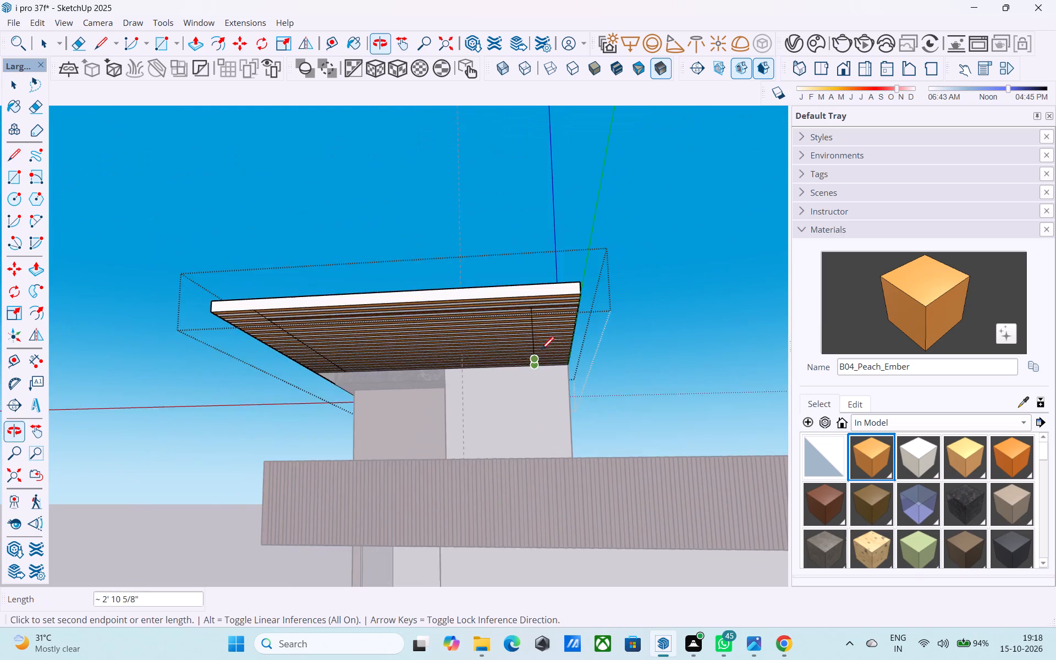
scroll(543, 323, up, 20)
scroll(543, 323, up, 3)
key(space)
click(526, 287)
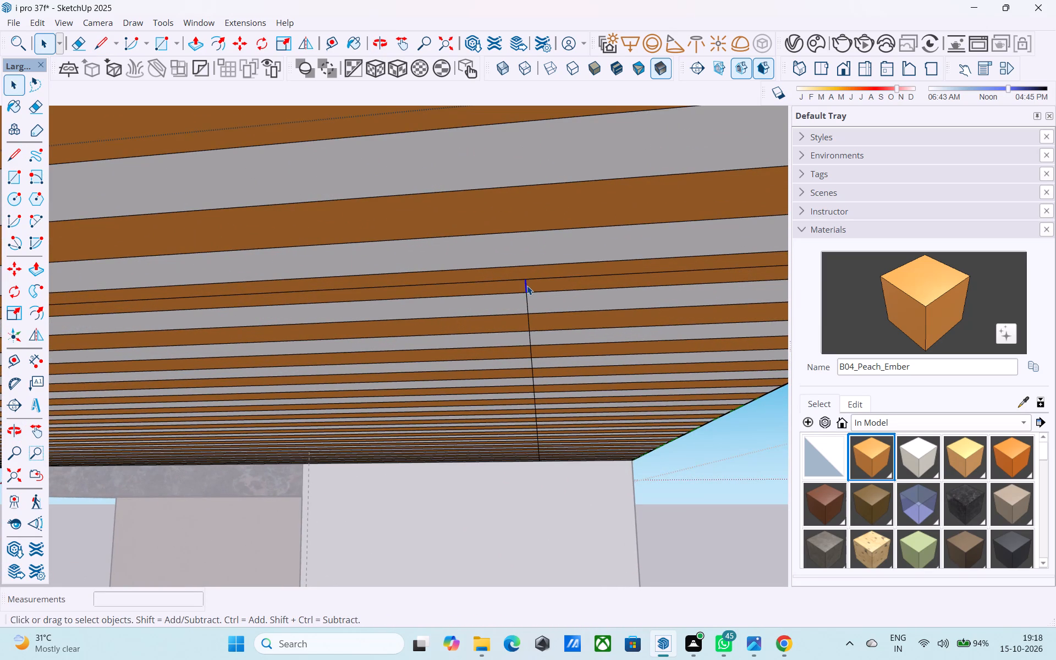
middle_drag(522, 290, 558, 237)
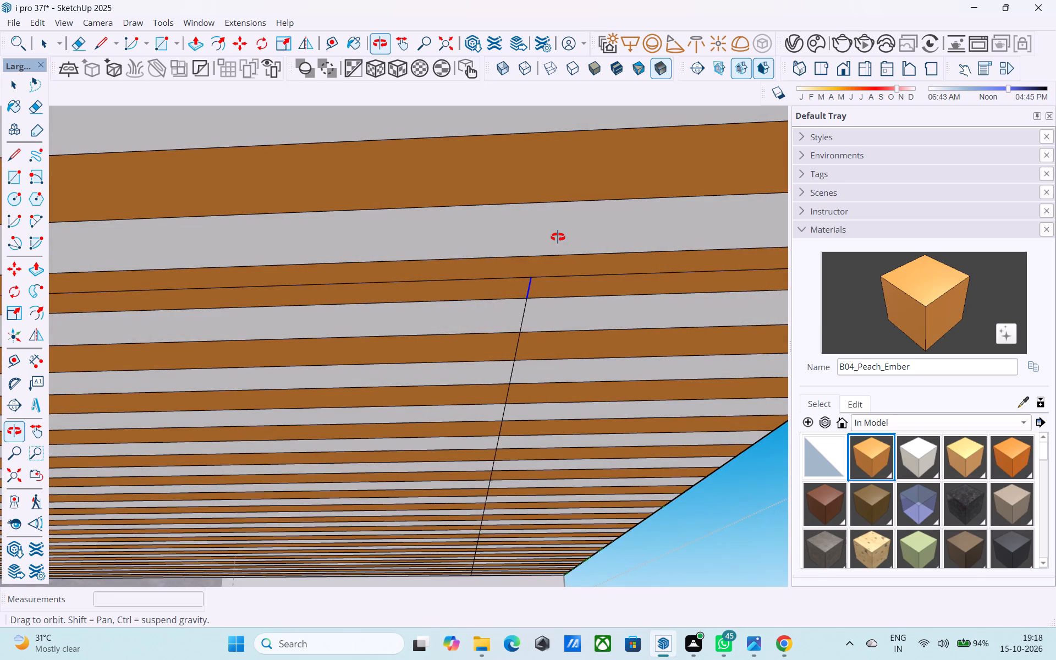
middle_drag(558, 237, 535, 258)
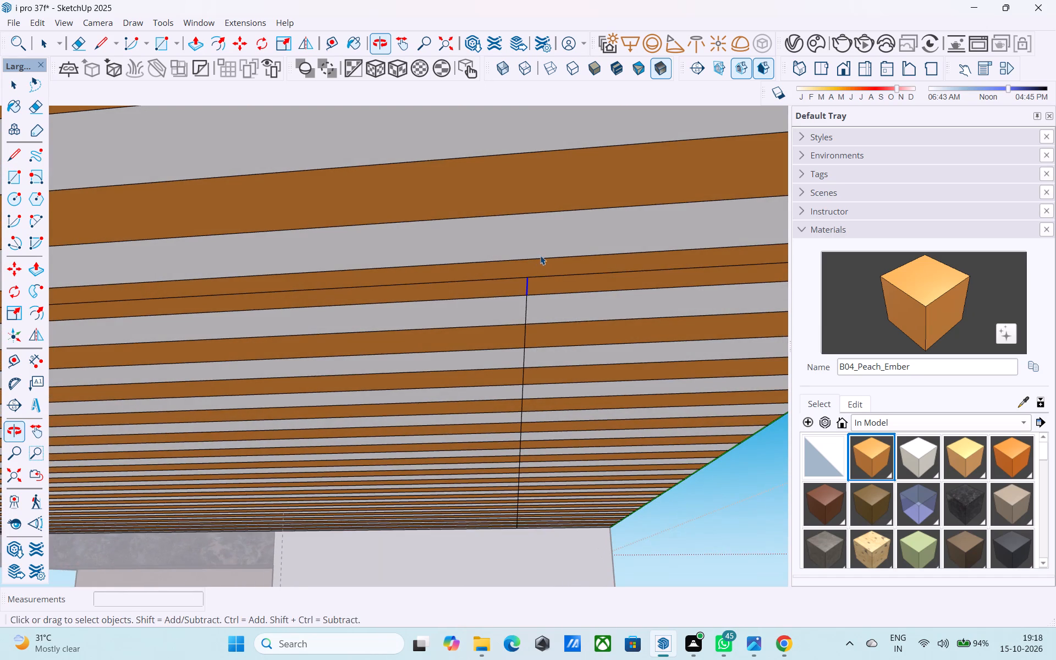
scroll(540, 256, down, 16)
shift+middle_click(531, 277)
scroll(531, 277, up, 7)
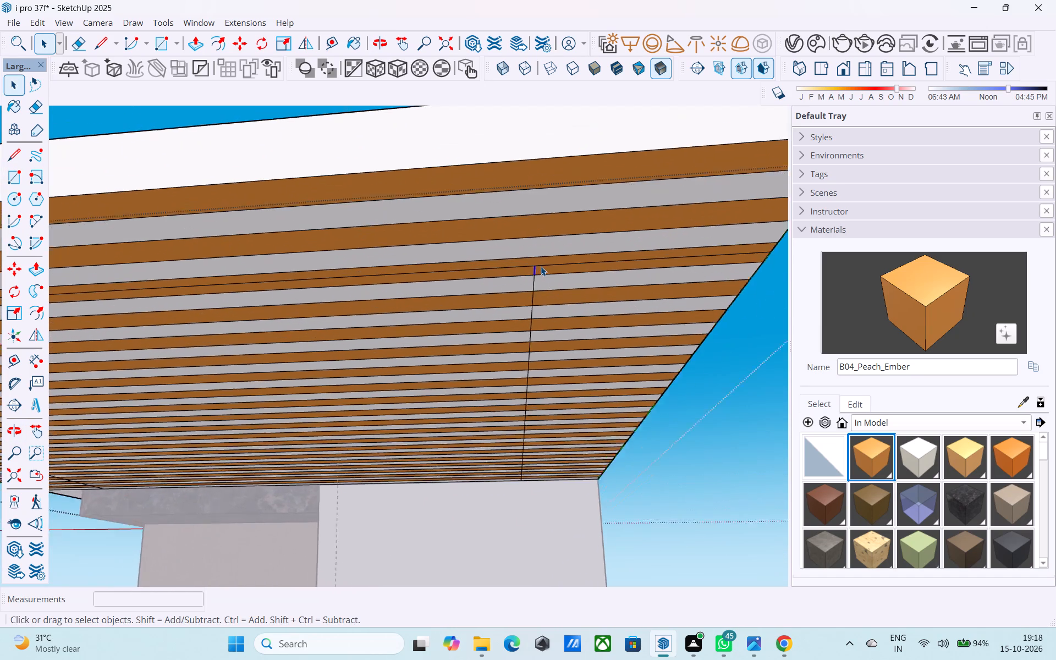
scroll(541, 266, up, 8)
key(m)
scroll(533, 270, up, 4)
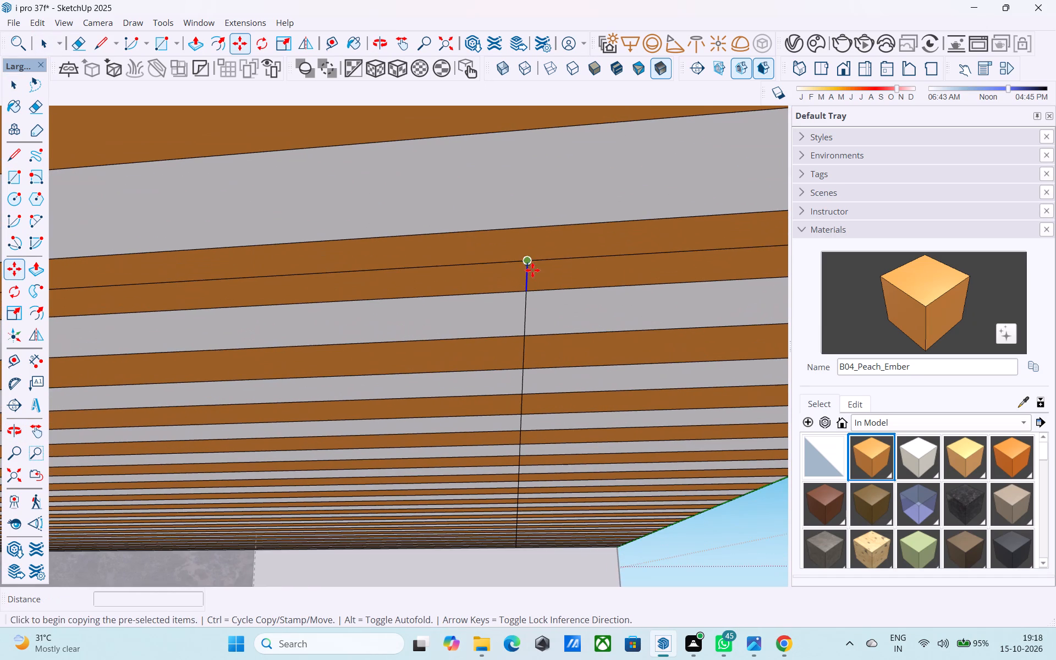
click(528, 266)
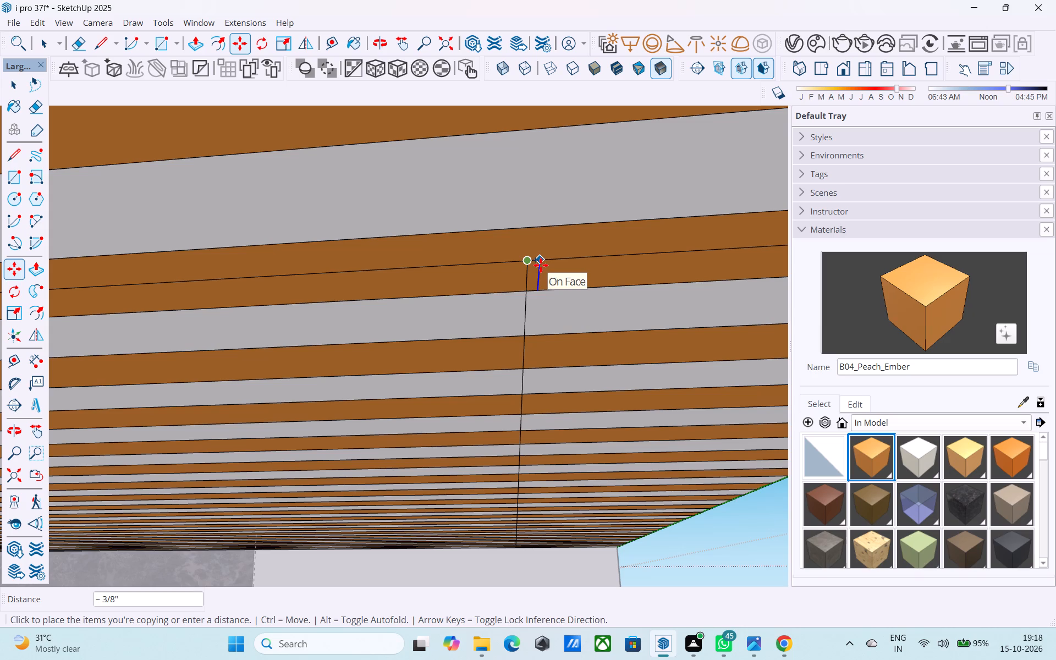
text(3")
key(Return)
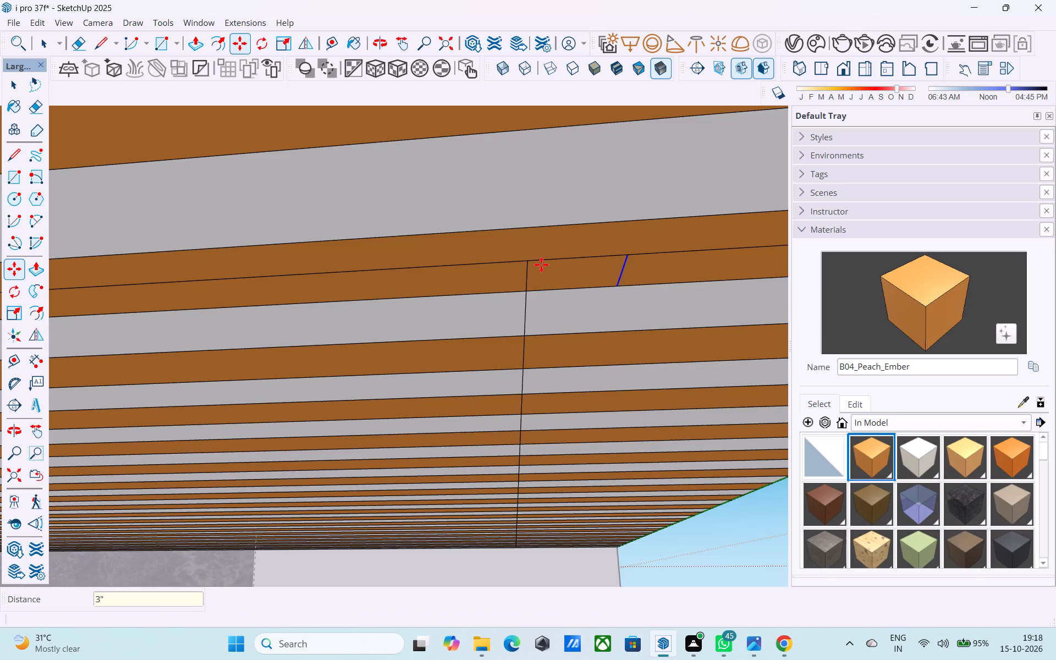
text(2")
key(Return)
key(space)
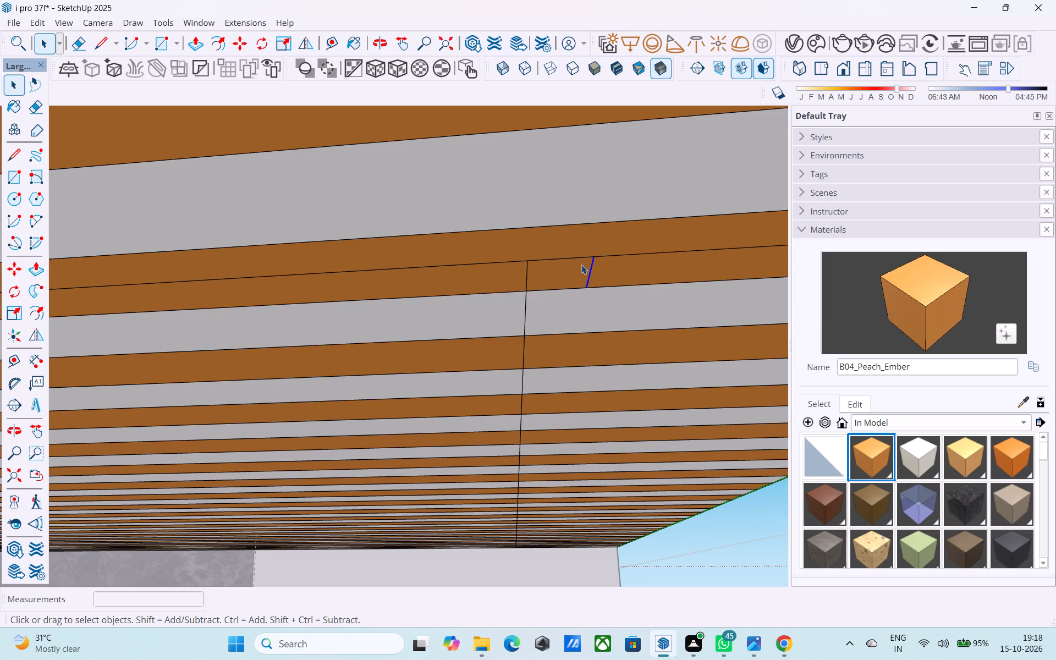
Draw a line from the copied segment's inset-line end across the strips to the tower end, alongside the 14' 5" cross line.
key(l)
click(587, 260)
shift+middle_drag(563, 406, 570, 292)
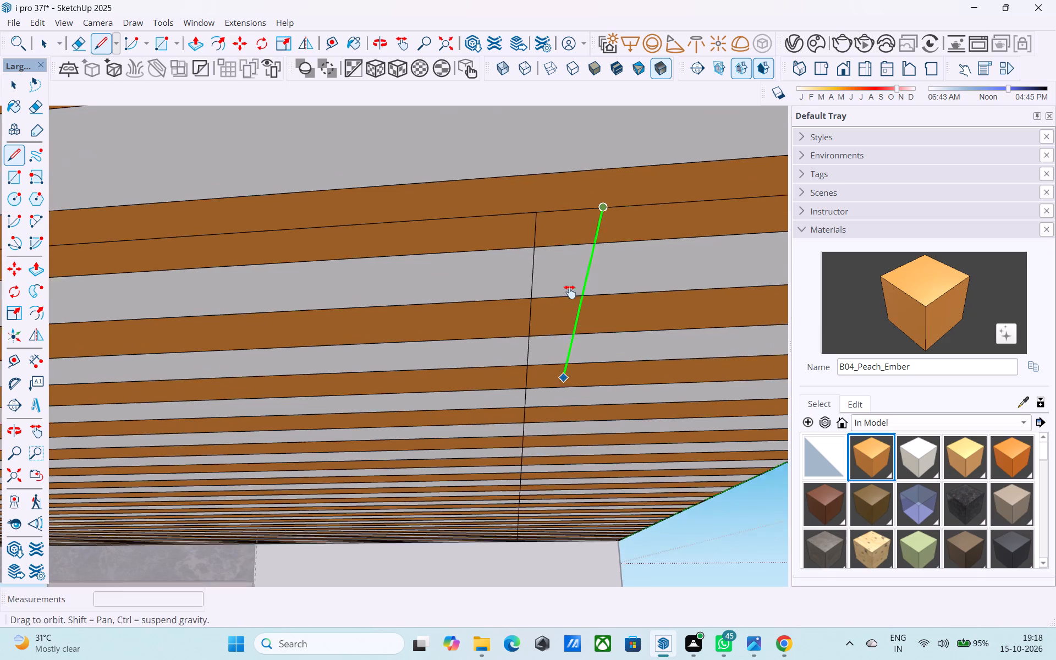
shift+middle_drag(570, 292, 559, 237)
middle_drag(547, 472, 378, 228)
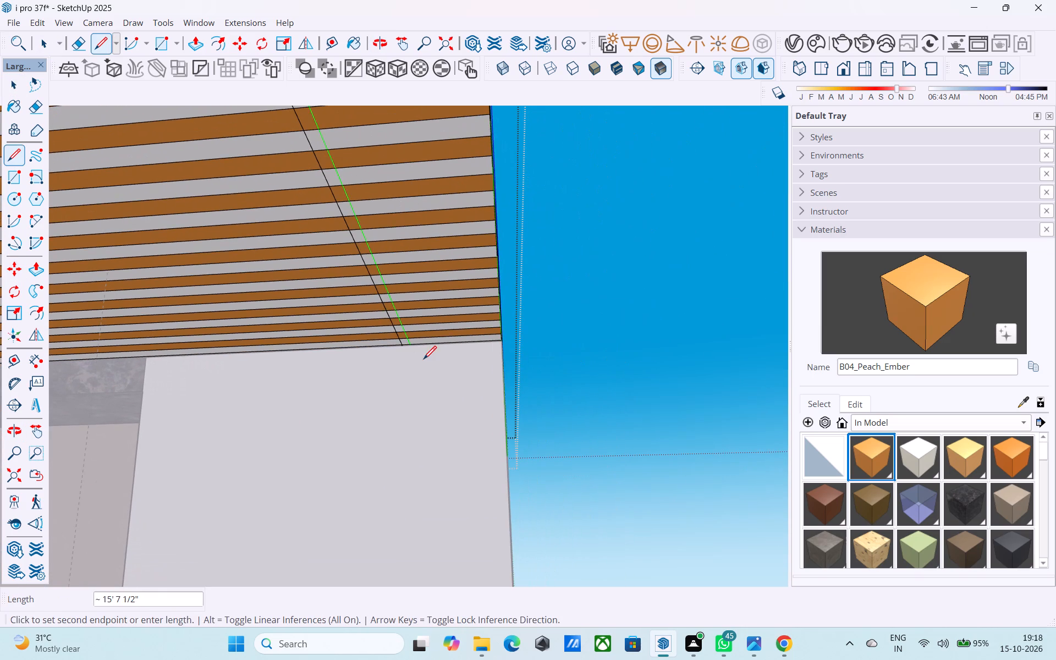
click(411, 348)
middle_drag(406, 345, 535, 424)
scroll(539, 419, down, 3)
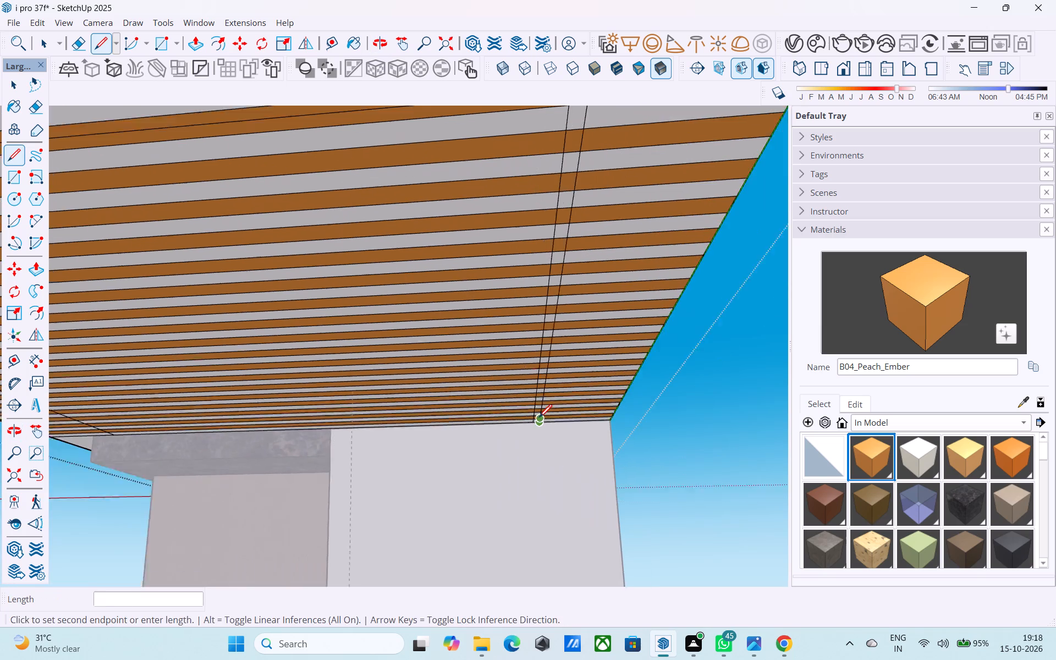
Draw an 11' 11" line along the strip edge just below the inset line, between the two opposite cross lines.
scroll(539, 419, down, 2)
scroll(543, 360, down, 2)
shift+middle_drag(543, 360, 577, 376)
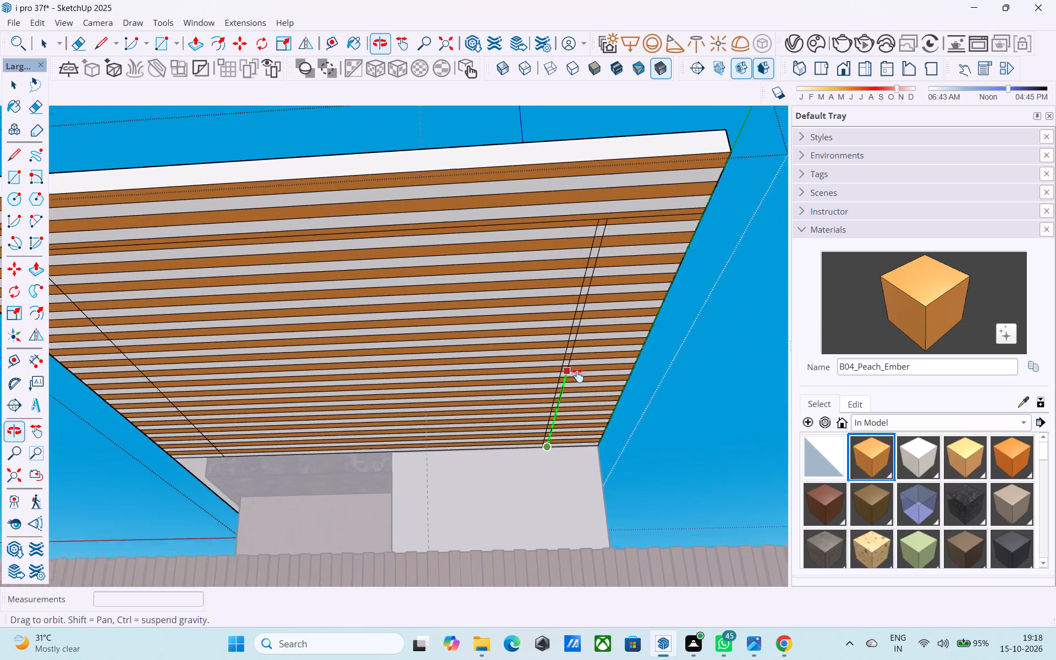
shift+middle_drag(577, 376, 580, 384)
scroll(603, 328, up, 4)
shift+middle_click(604, 308)
scroll(614, 279, up, 3)
scroll(614, 279, down, 2)
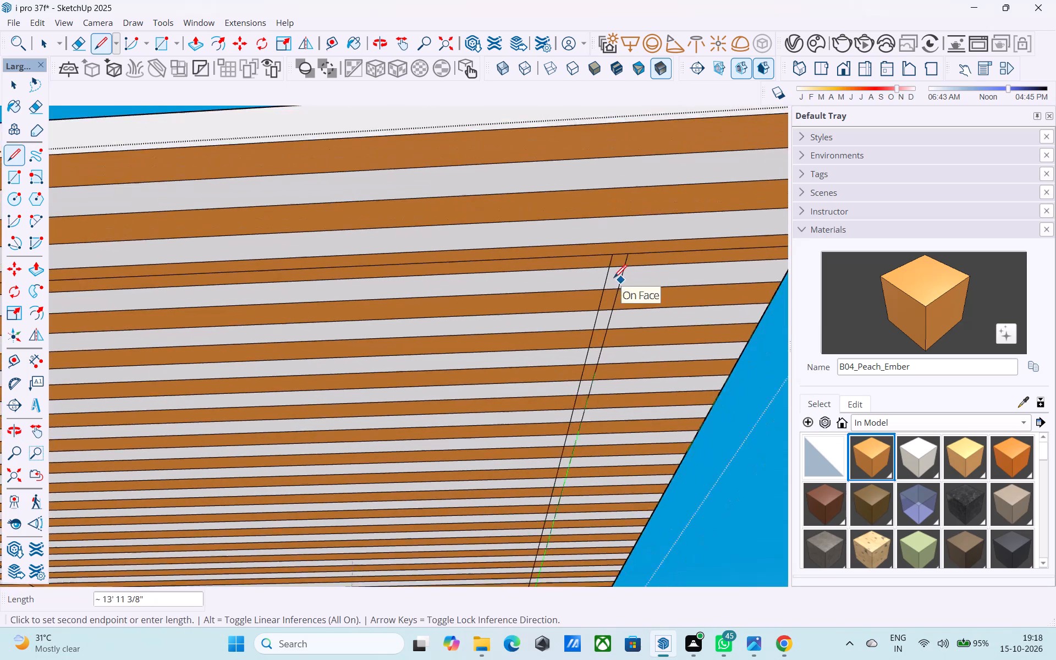
scroll(614, 279, down, 1)
shift+middle_drag(614, 279, 633, 268)
scroll(633, 268, up, 2)
key(l)
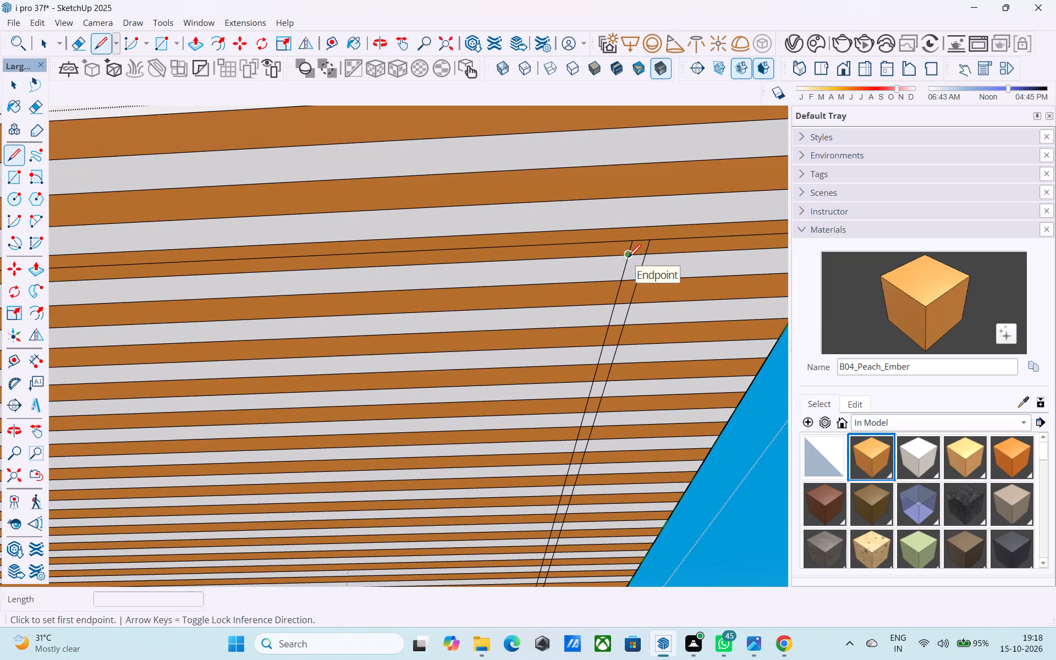
click(628, 258)
scroll(532, 260, down, 2)
middle_drag(532, 260, 865, 277)
scroll(631, 290, down, 4)
middle_drag(272, 322, 468, 266)
scroll(381, 246, up, 3)
click(359, 259)
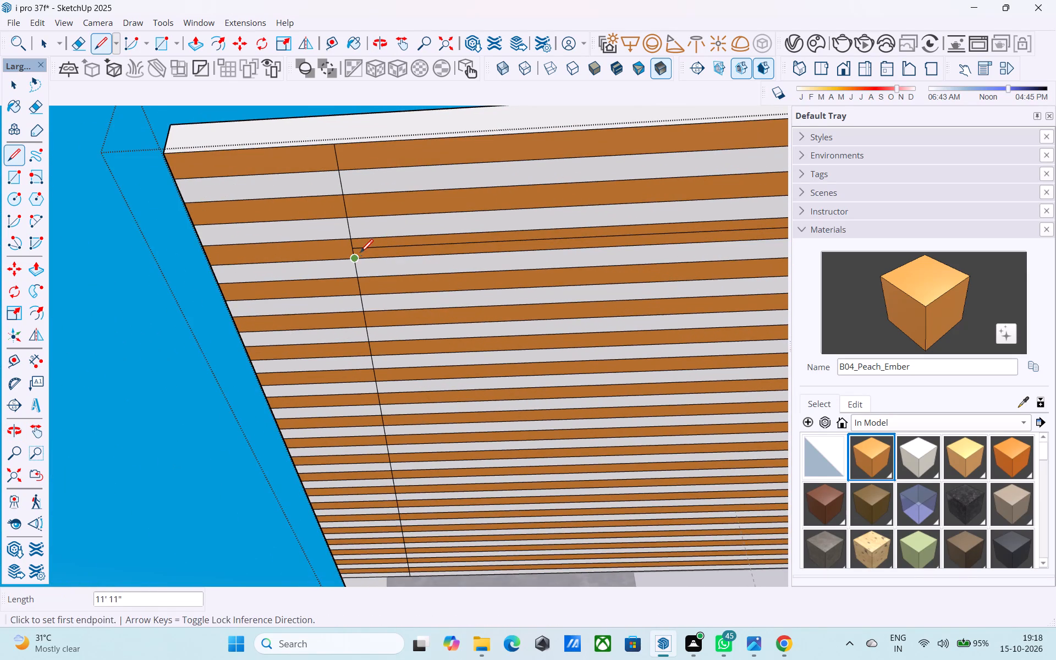
Mark 3" inward from the opposite inset corner and draw a line about 14' 4" from the mark's midpoint to the tower end.
scroll(355, 250, up, 3)
click(355, 250)
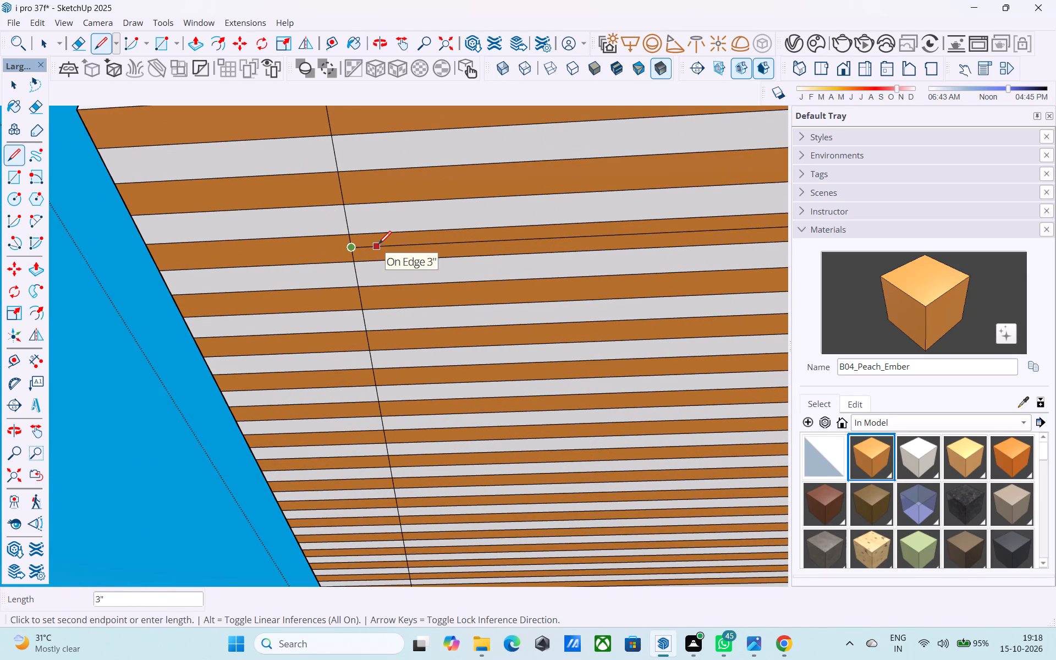
click(378, 245)
click(367, 250)
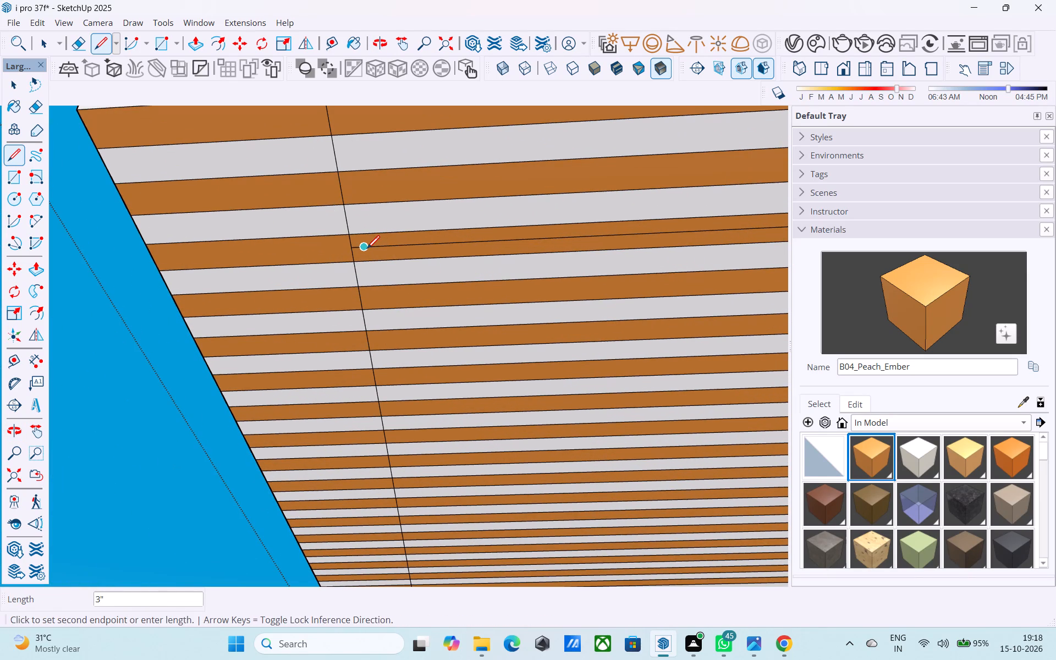
shift+middle_drag(394, 418, 312, 172)
middle_drag(359, 370, 364, 388)
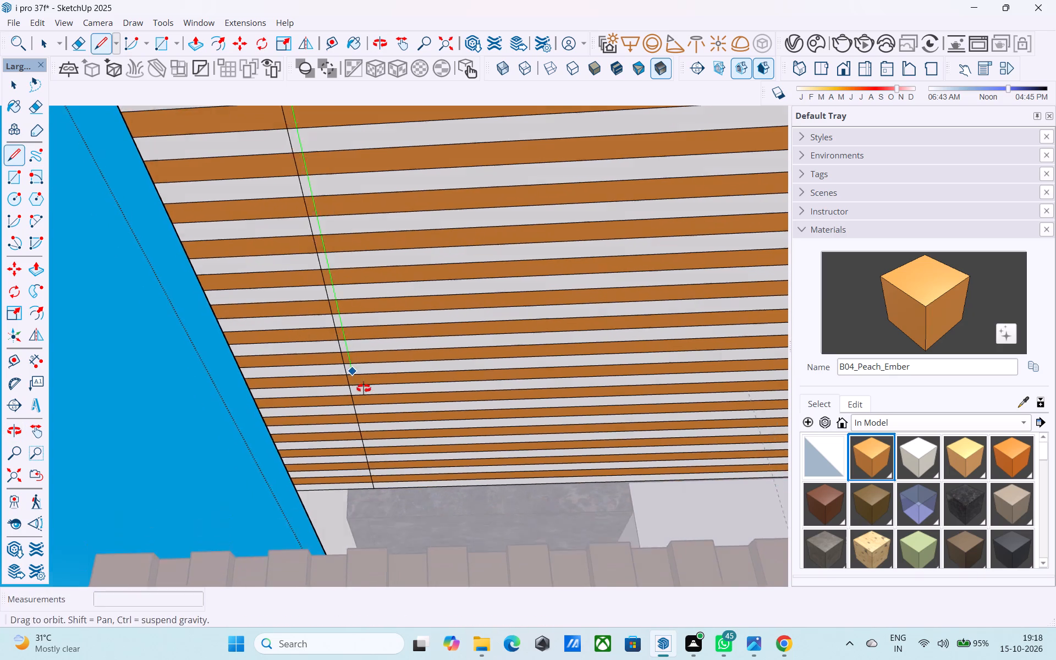
middle_drag(364, 388, 362, 416)
scroll(350, 442, up, 13)
click(391, 465)
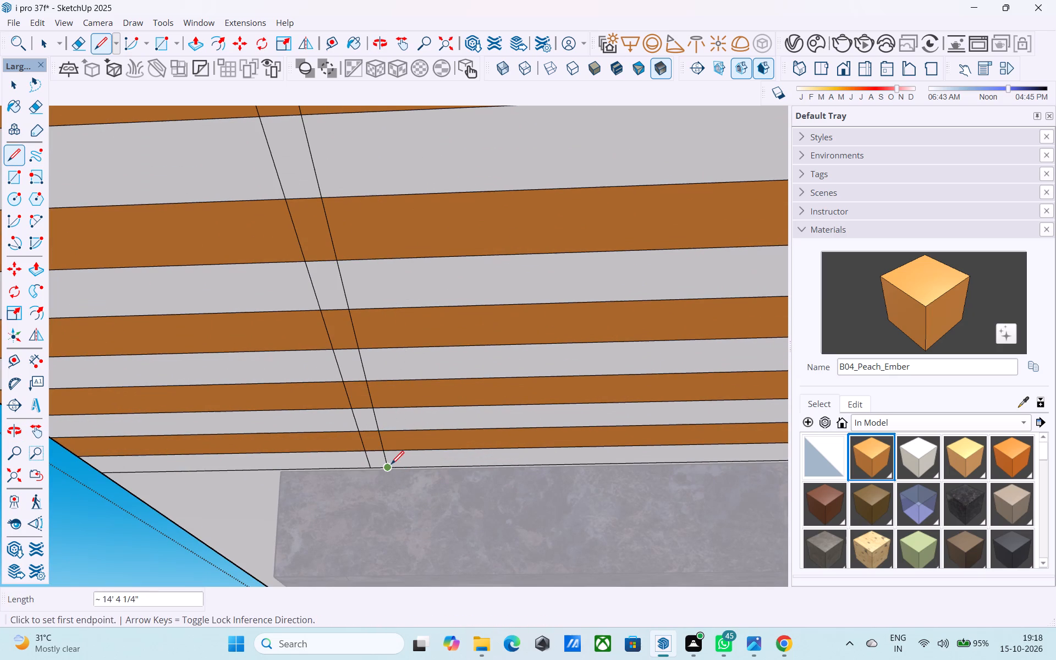
Erase the short strip edges between the two close parallel lines at the tower end, merging them into one B04_Peach_Ember band.
key(e)
drag(365, 427, 372, 452)
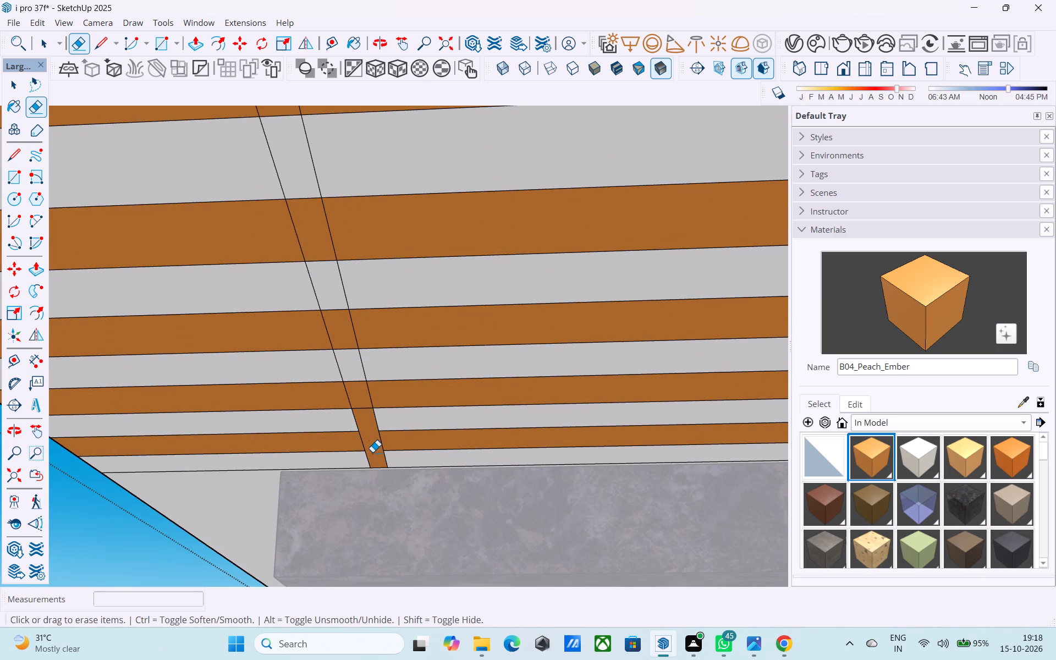
drag(355, 378, 369, 427)
drag(342, 304, 340, 328)
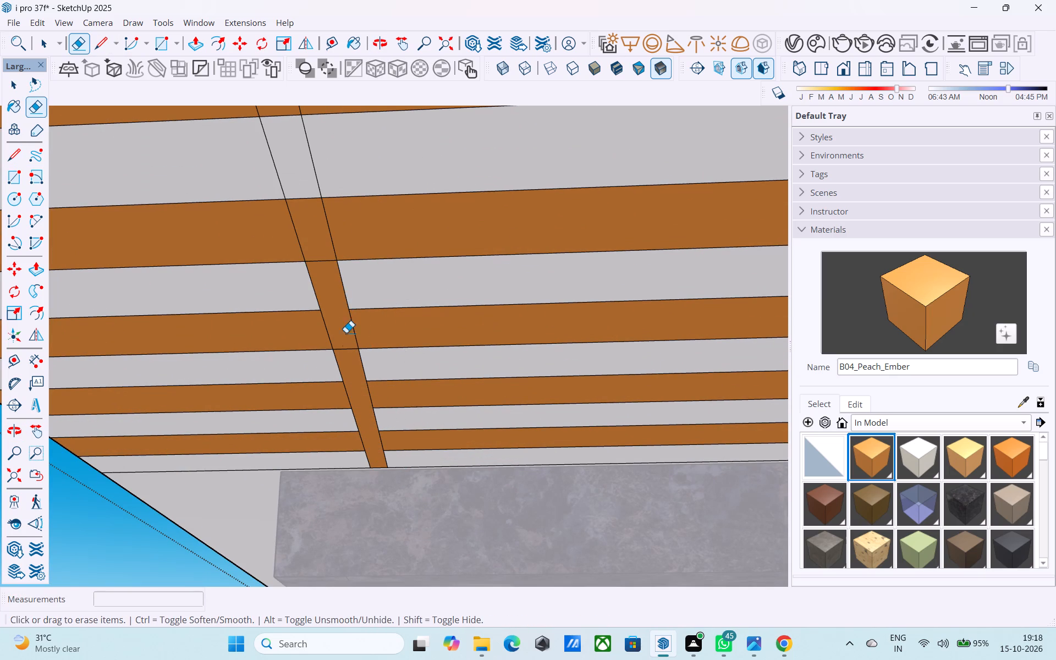
drag(304, 195, 307, 249)
drag(323, 257, 327, 267)
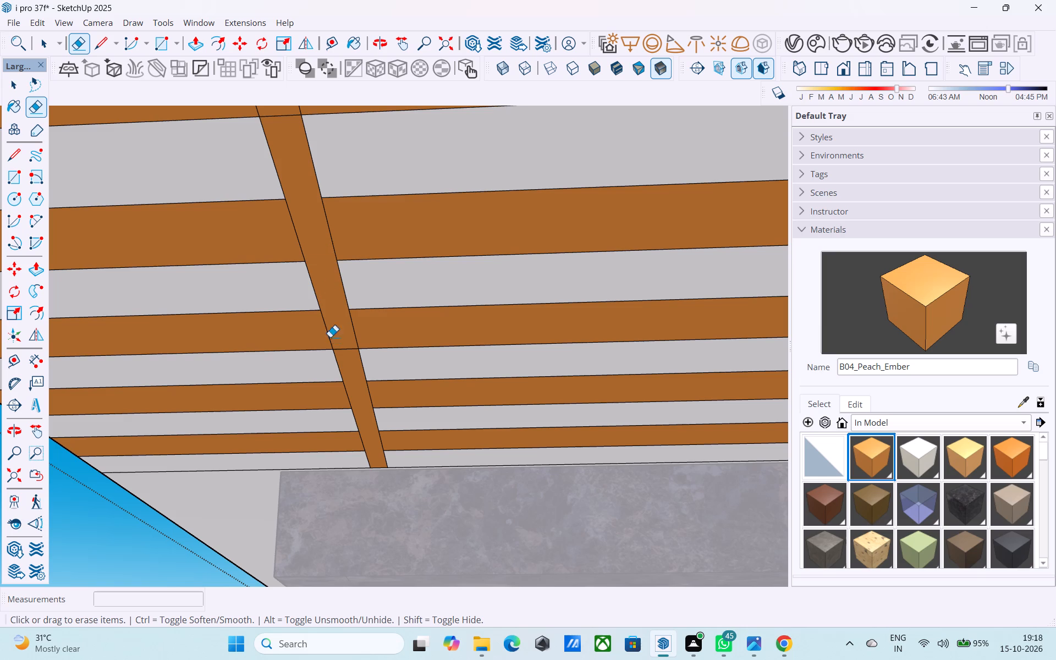
drag(339, 348, 343, 358)
Continue the B04_Peach_Ember border band away from the tower by erasing the next strip edges between the two parallel lines.
scroll(345, 364, down, 2)
middle_drag(343, 364, 364, 474)
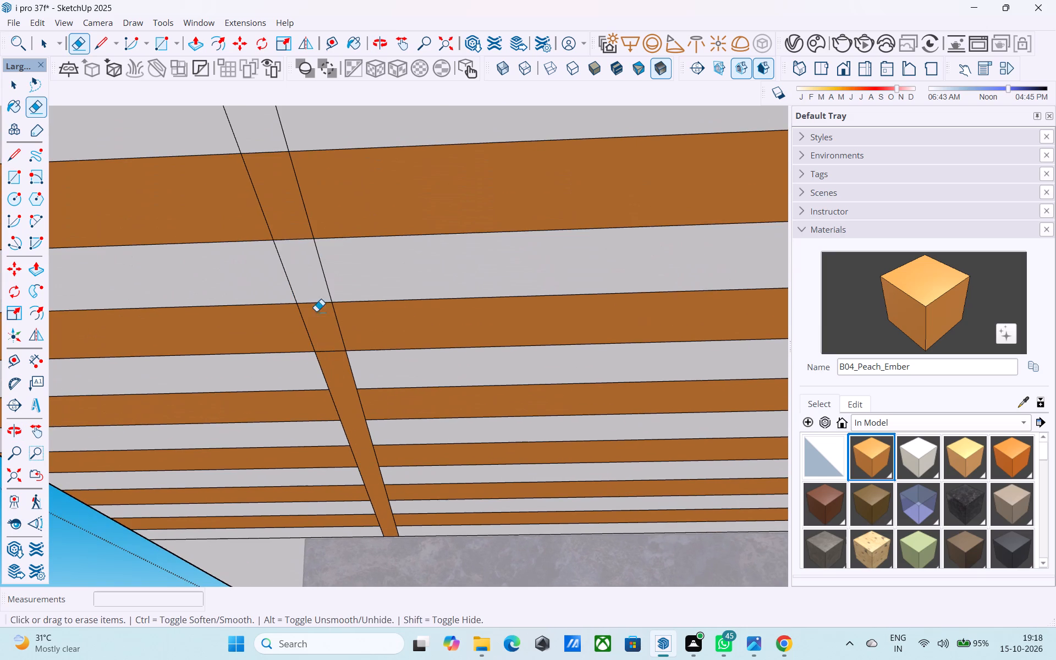
drag(308, 287, 328, 338)
drag(331, 349, 336, 367)
drag(294, 227, 300, 252)
middle_drag(310, 267, 373, 499)
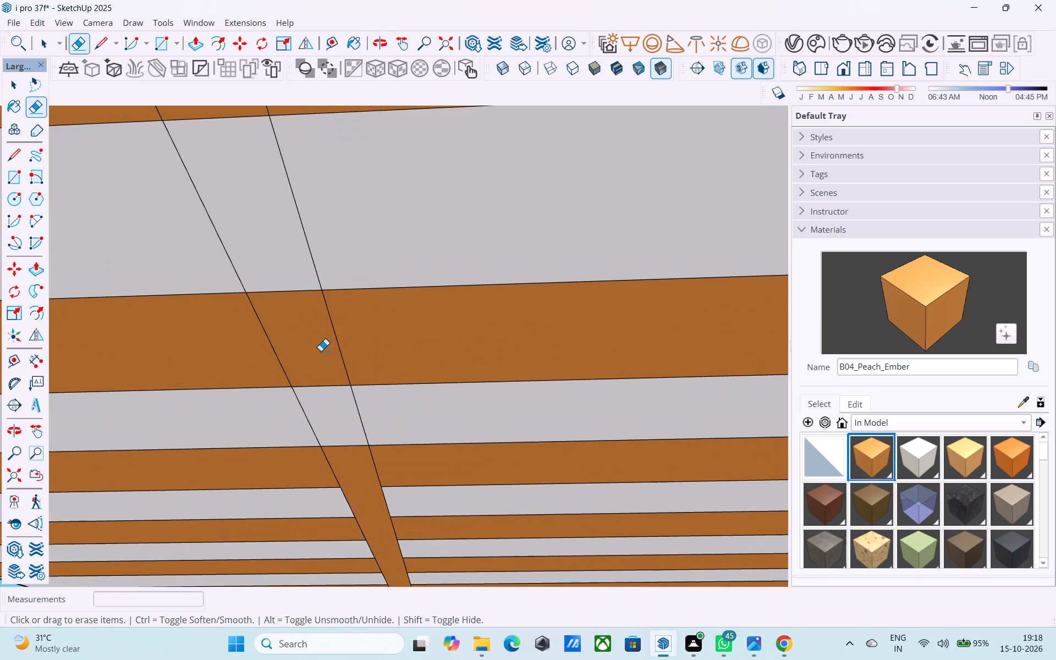
drag(317, 339, 339, 422)
drag(276, 268, 294, 315)
drag(330, 443, 341, 459)
scroll(341, 428, down, 7)
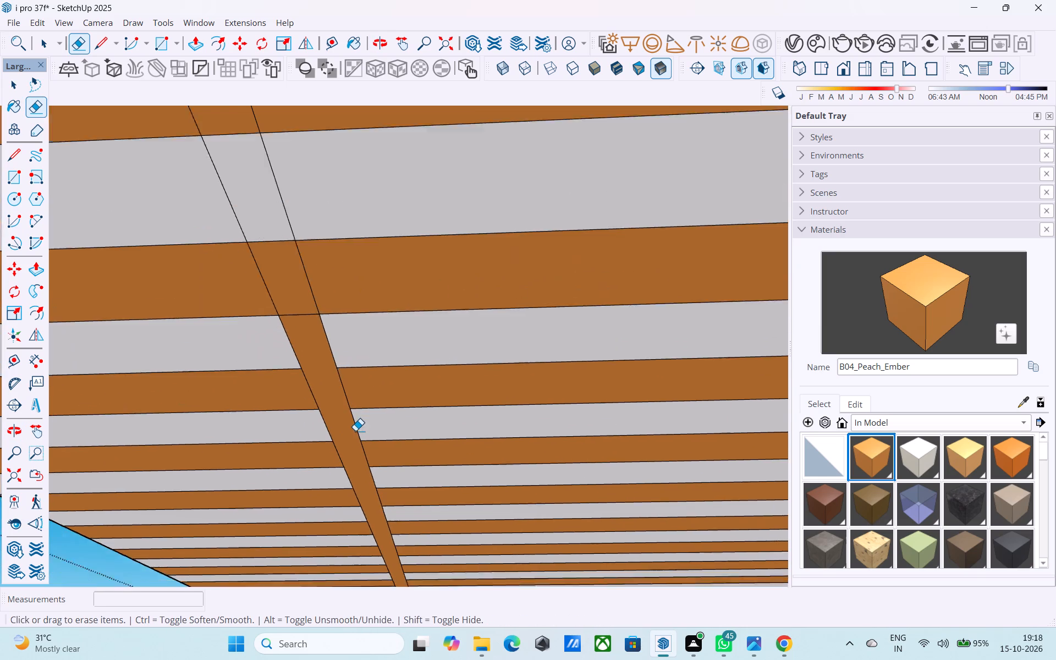
scroll(355, 431, down, 1)
drag(316, 340, 318, 353)
drag(289, 277, 301, 312)
drag(270, 216, 282, 235)
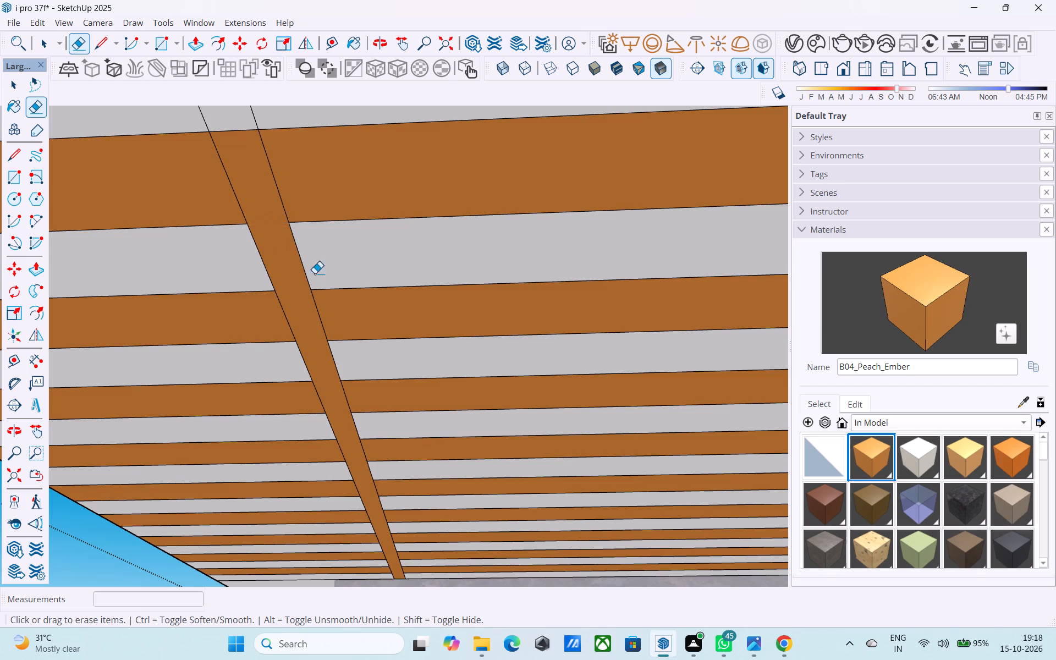
Erase the strip edges across the middle stretch of the same border band, extending its continuous B04_Peach_Ember fill.
scroll(320, 282, down, 12)
shift+middle_drag(352, 323, 391, 365)
scroll(397, 358, down, 7)
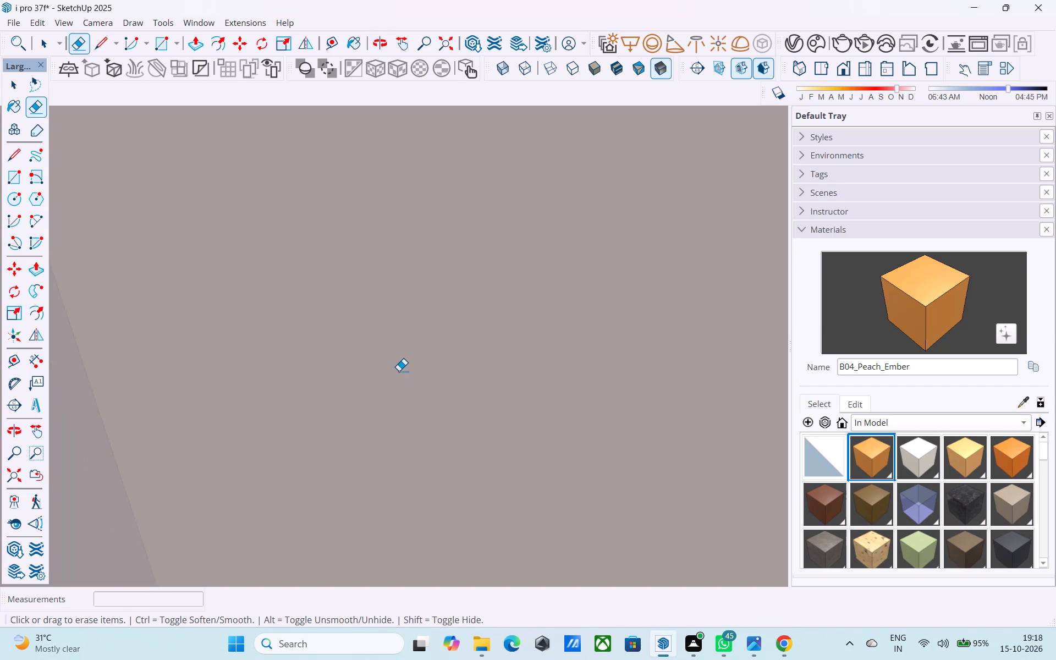
scroll(399, 371, up, 20)
scroll(402, 370, up, 14)
scroll(402, 370, down, 1)
shift+middle_drag(402, 369, 433, 450)
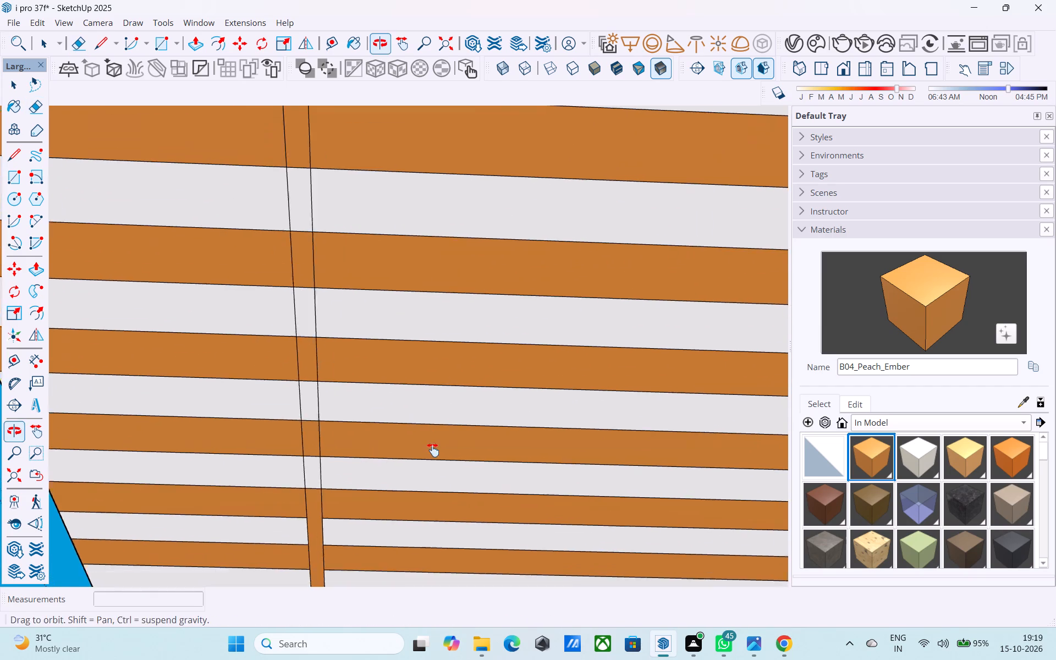
shift+middle_drag(433, 450, 435, 448)
shift+middle_drag(370, 327, 369, 215)
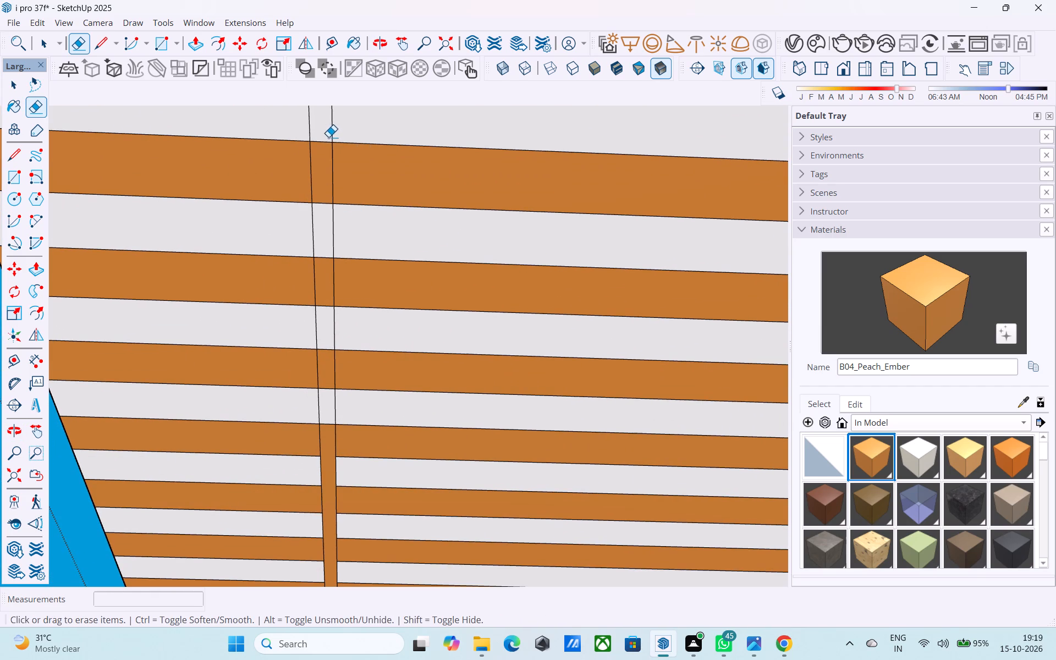
drag(327, 137, 326, 408)
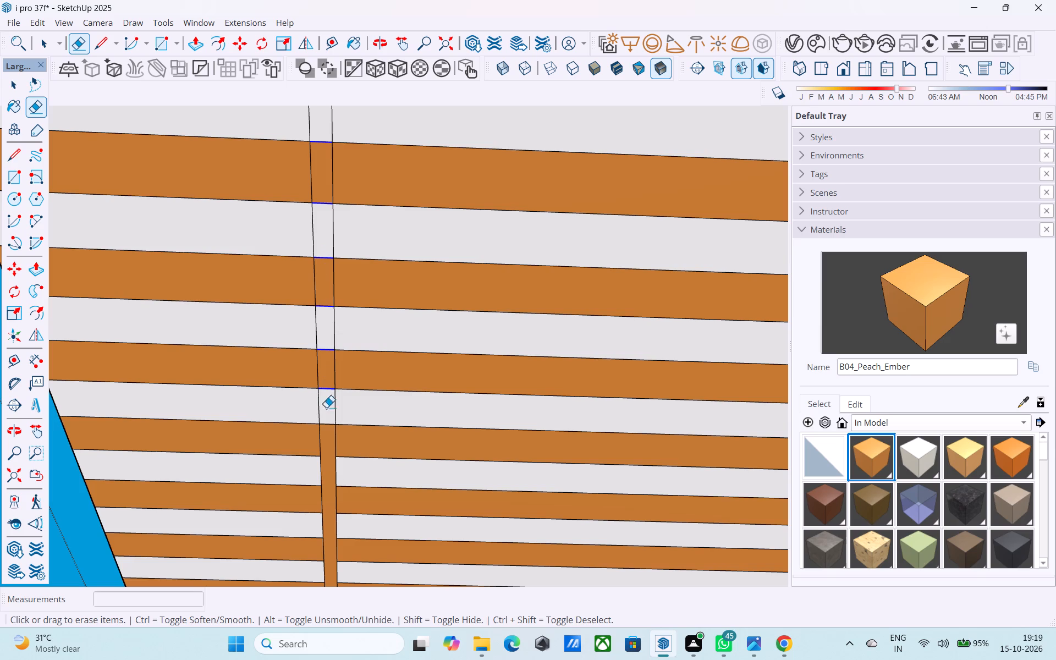
drag(326, 408, 330, 459)
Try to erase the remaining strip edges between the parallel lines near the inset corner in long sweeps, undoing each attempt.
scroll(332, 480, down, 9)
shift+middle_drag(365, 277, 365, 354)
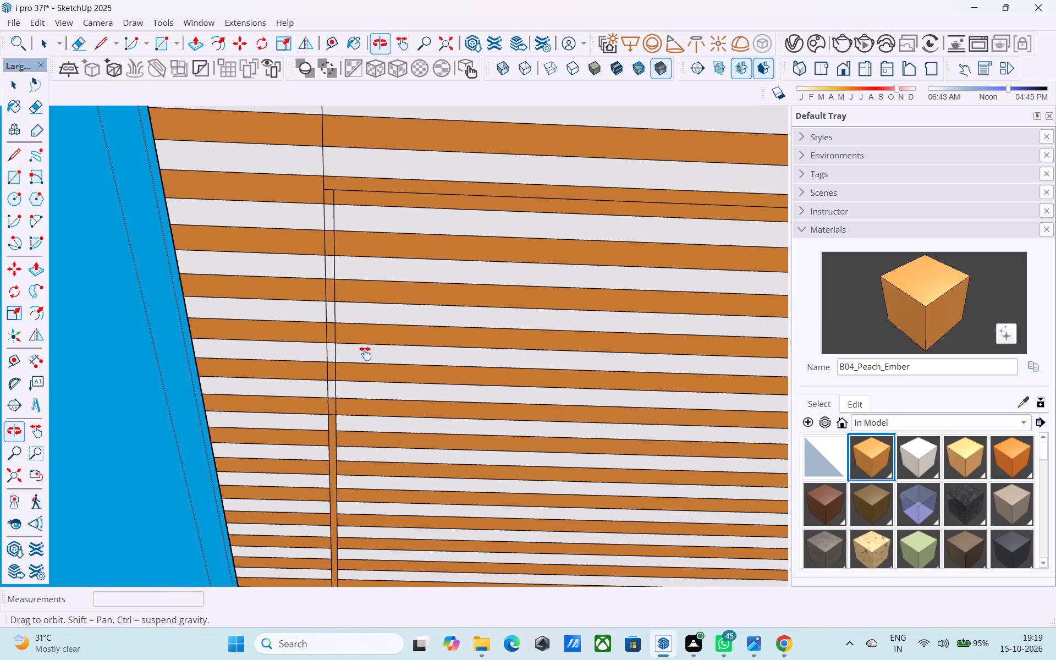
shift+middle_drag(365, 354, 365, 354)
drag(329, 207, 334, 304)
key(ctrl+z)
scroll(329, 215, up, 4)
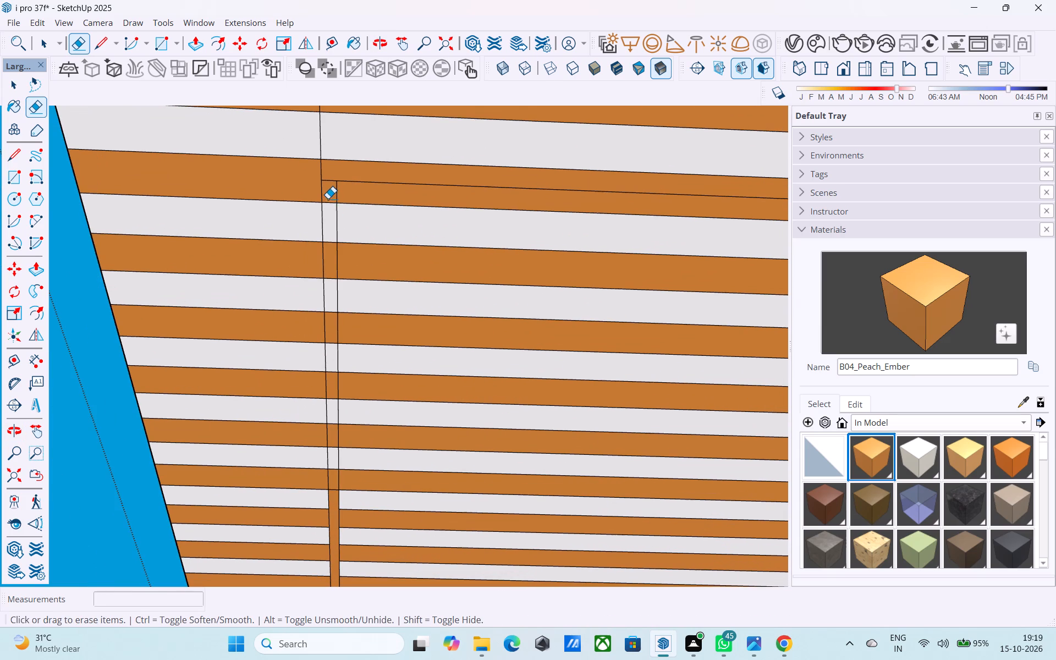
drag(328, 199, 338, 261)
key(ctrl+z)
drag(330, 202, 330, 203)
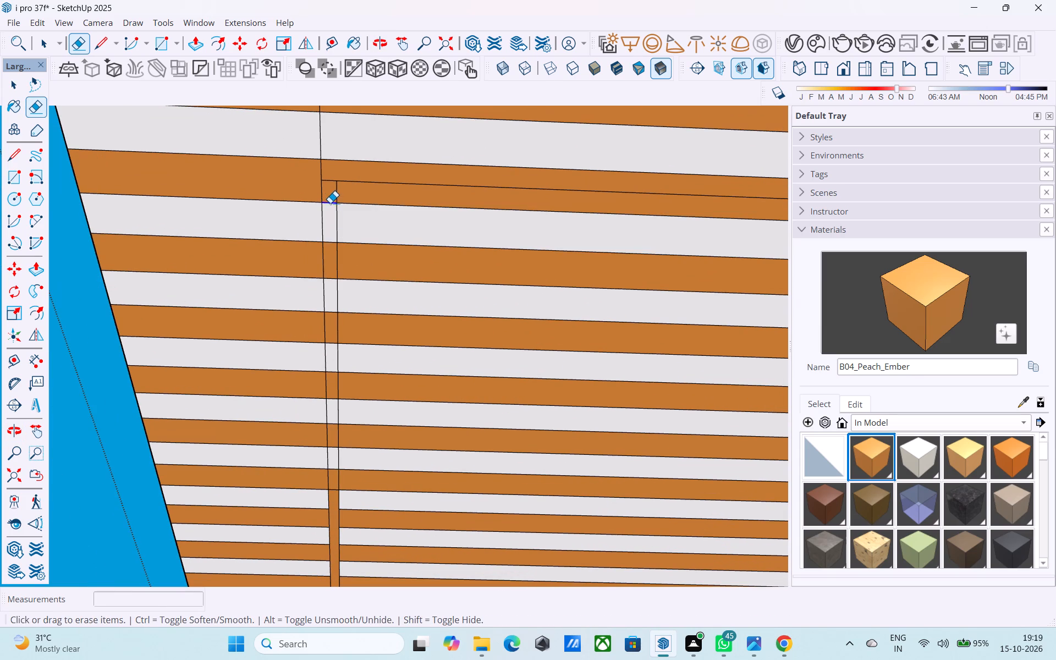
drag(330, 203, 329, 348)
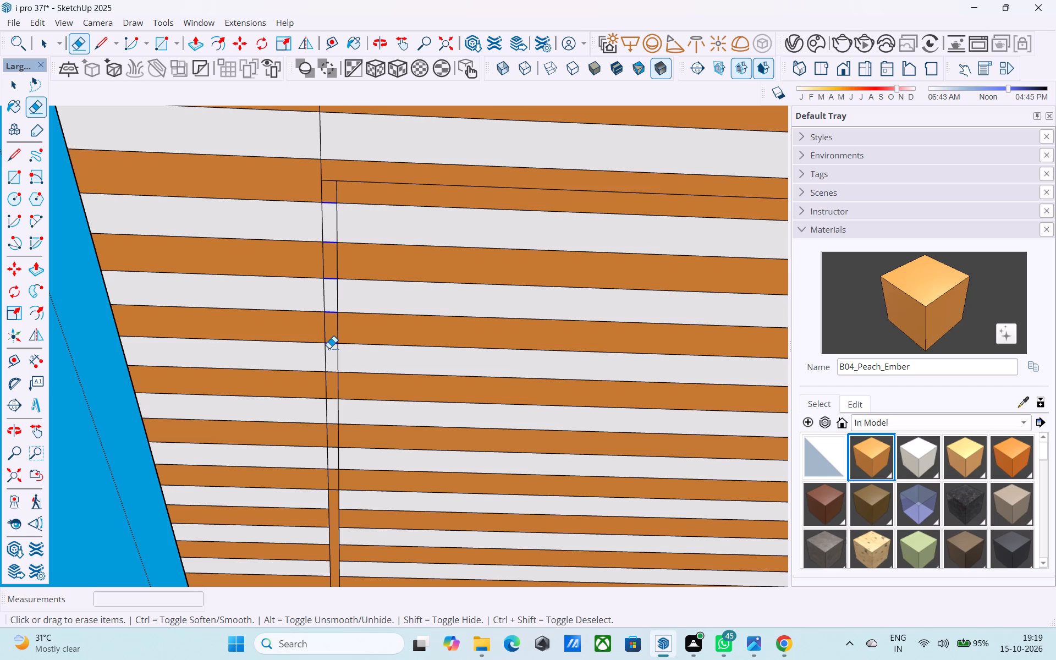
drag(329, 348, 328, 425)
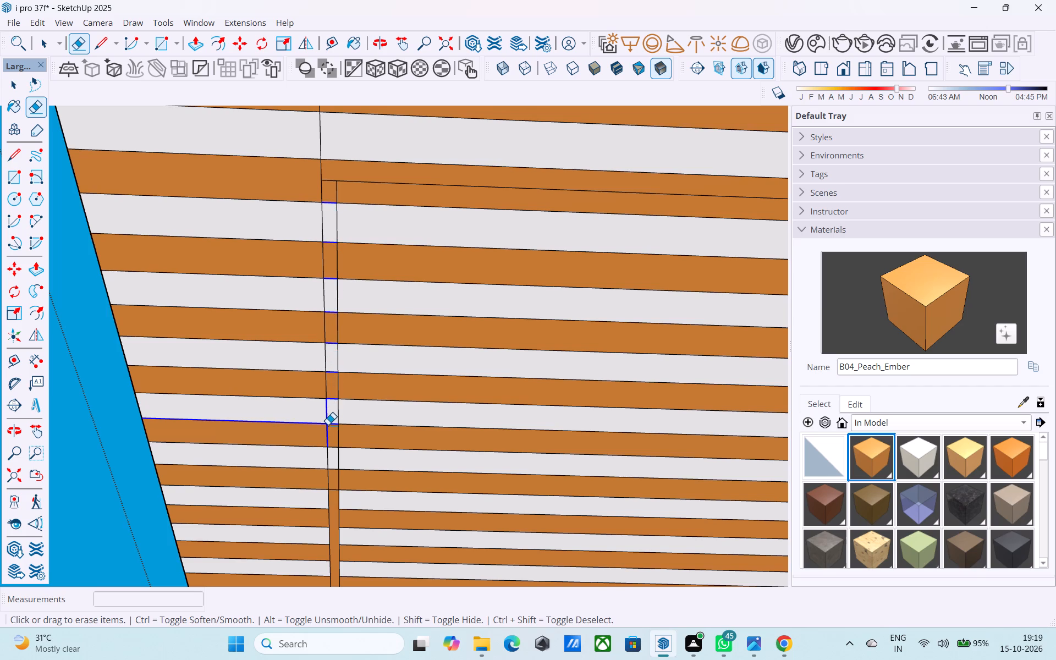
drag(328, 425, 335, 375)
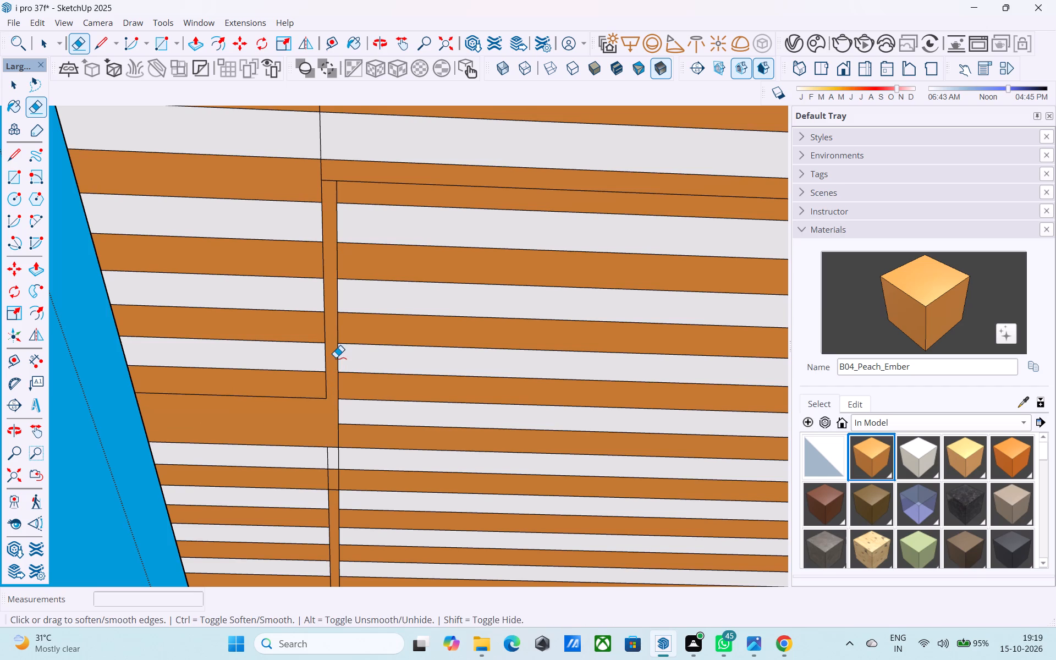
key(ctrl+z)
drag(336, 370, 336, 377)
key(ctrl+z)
Erase the strip edges between the parallel lines one by one, extending the B04_Peach_Ember border band towards the inset corner.
scroll(331, 345, up, 6)
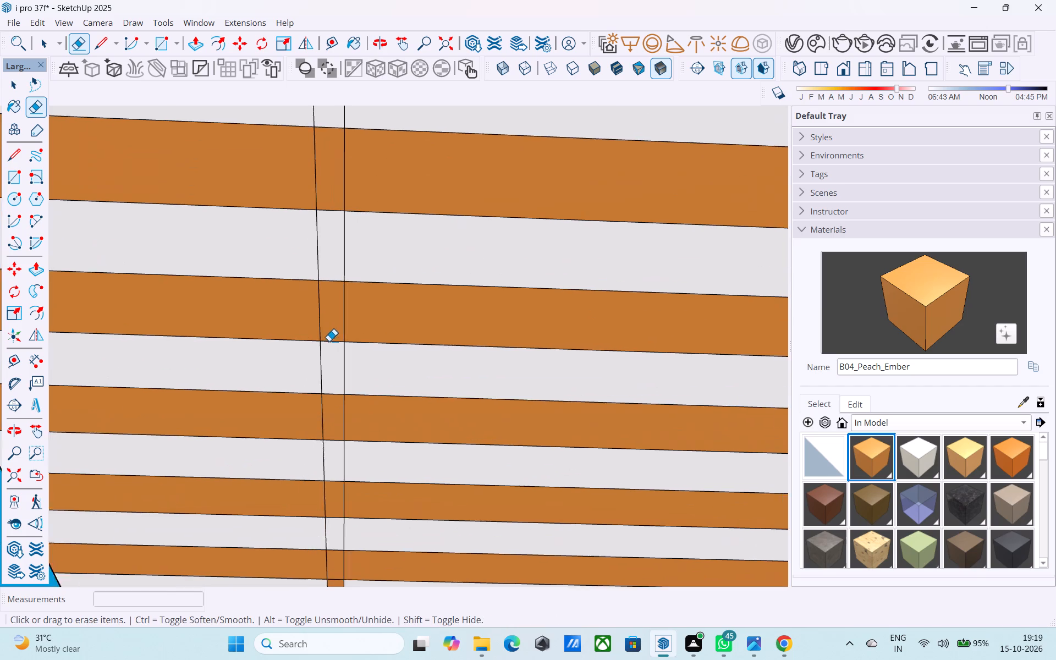
scroll(329, 341, up, 1)
drag(327, 336, 332, 371)
drag(327, 265, 329, 279)
click(332, 191)
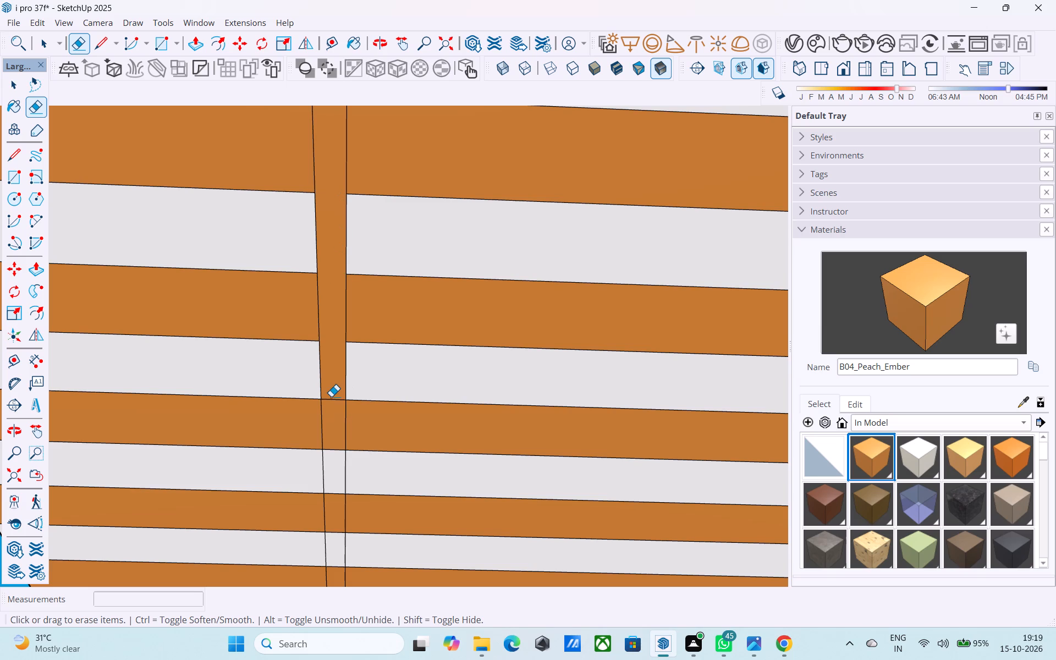
drag(331, 395, 333, 406)
drag(340, 450, 340, 461)
drag(337, 494, 340, 508)
shift+middle_drag(338, 510, 333, 441)
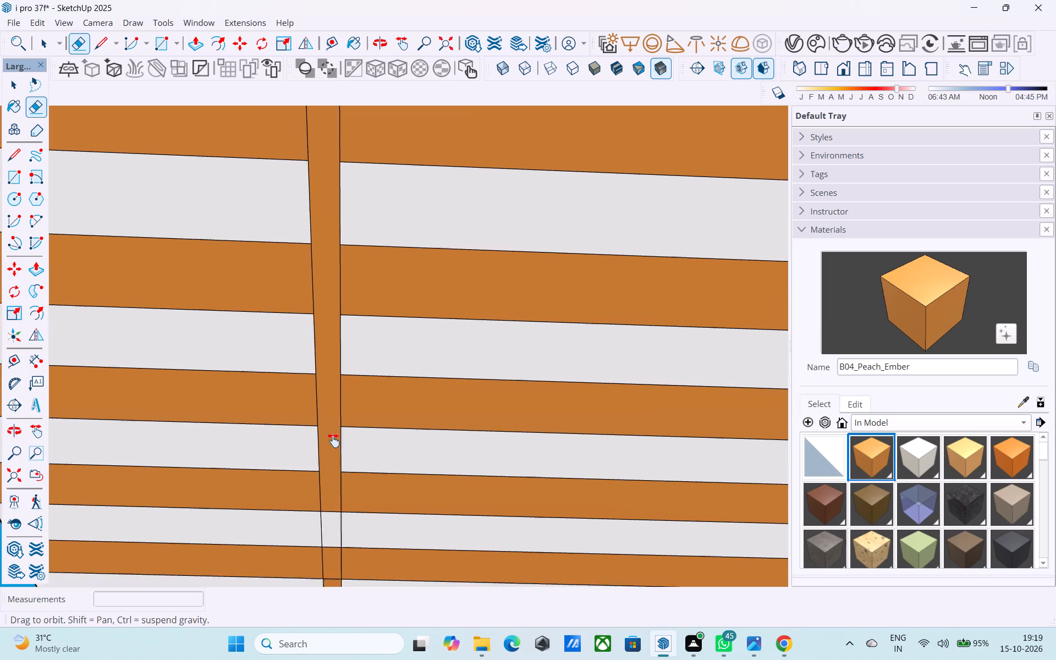
shift+middle_drag(333, 441, 324, 381)
click(323, 411)
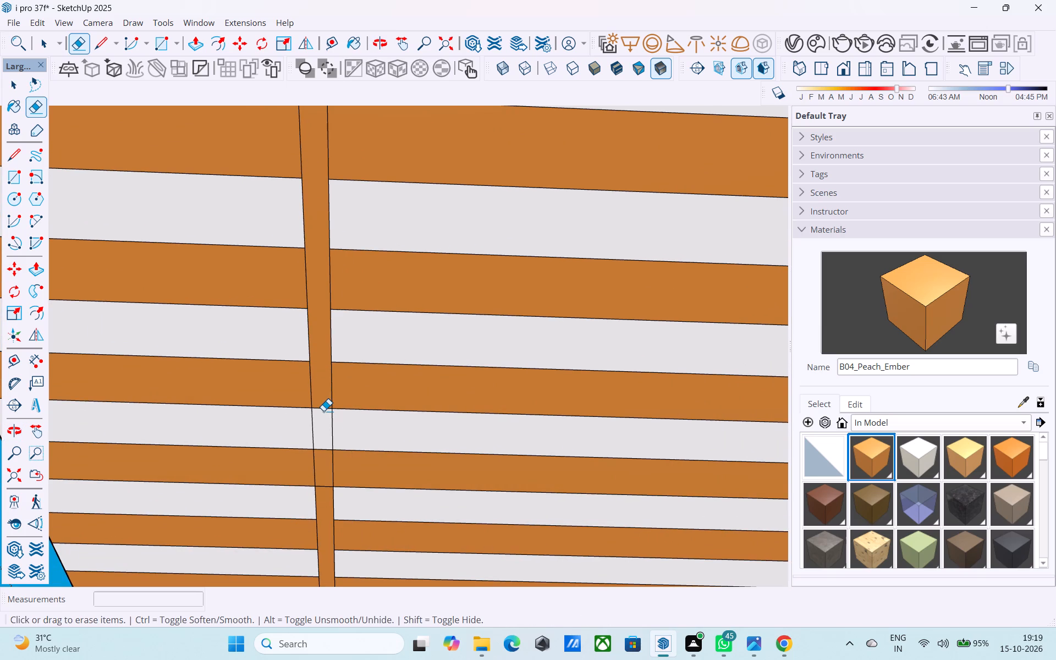
drag(323, 406, 326, 420)
click(326, 450)
drag(323, 486, 324, 491)
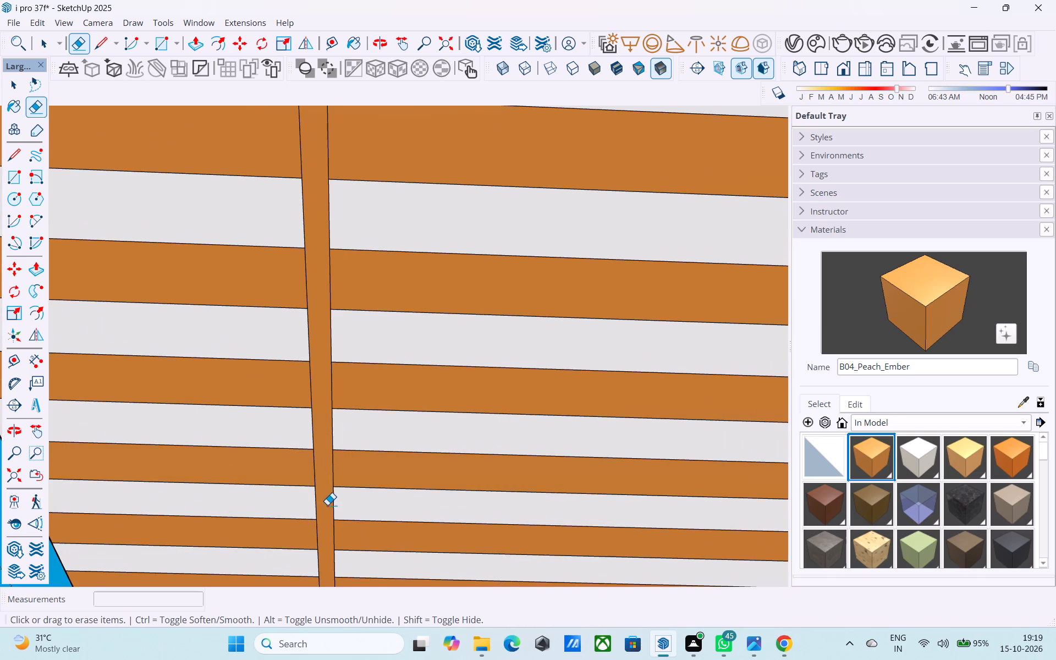
Erase the last strip edges between the two lines beside the inset corner, filling the B04_Peach_Ember band up to it.
scroll(329, 501, down, 4)
scroll(353, 427, down, 6)
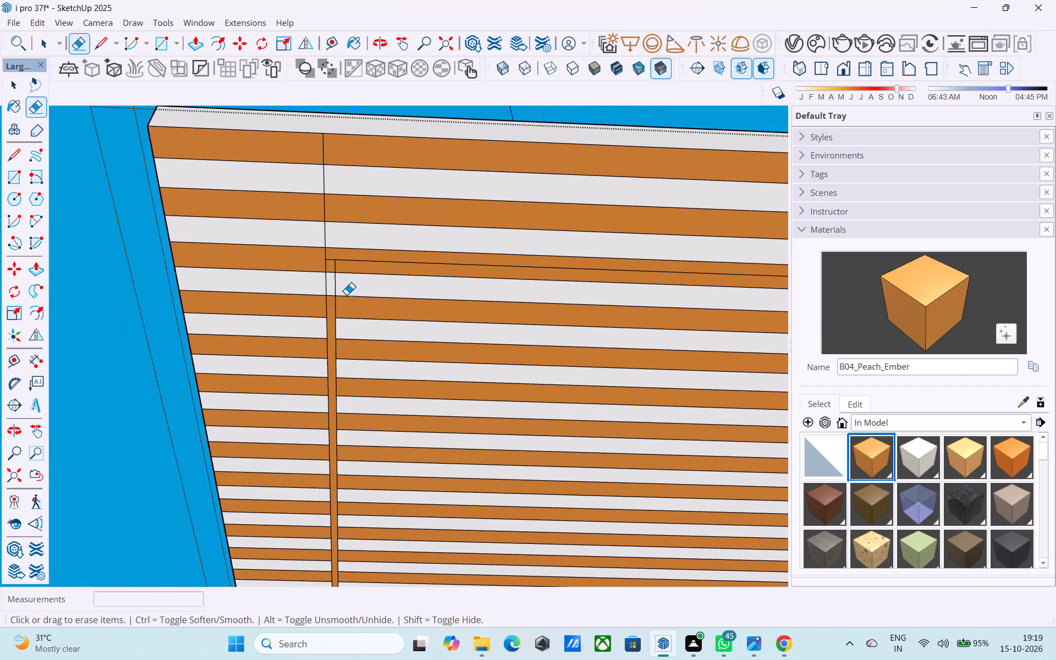
scroll(334, 282, up, 3)
drag(328, 265, 328, 272)
drag(333, 298, 326, 323)
scroll(268, 370, down, 5)
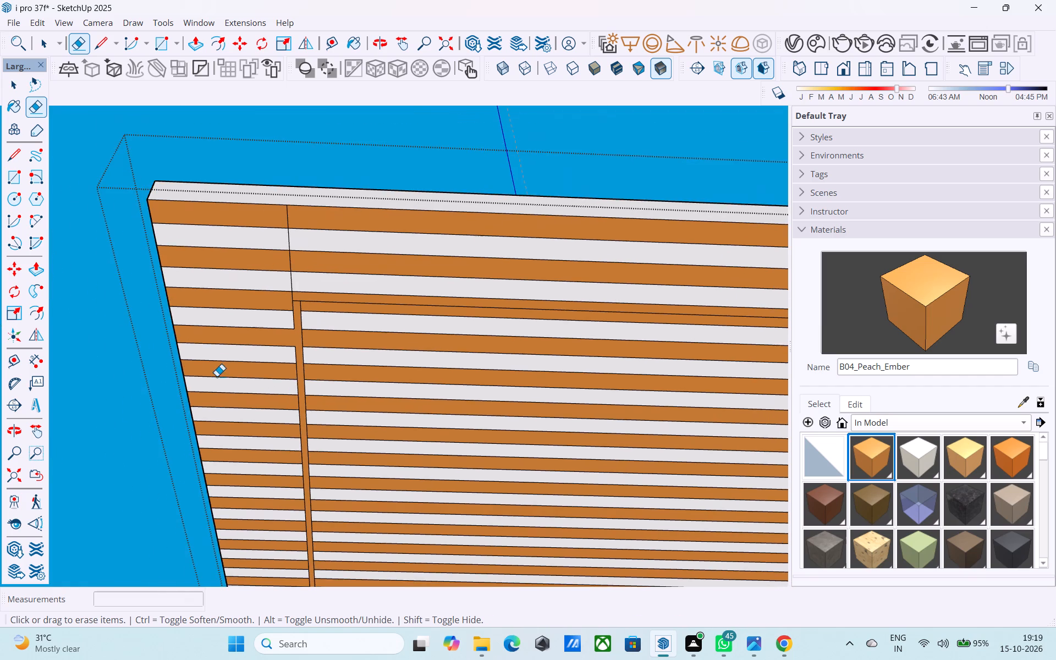
scroll(302, 314, up, 7)
scroll(305, 296, down, 7)
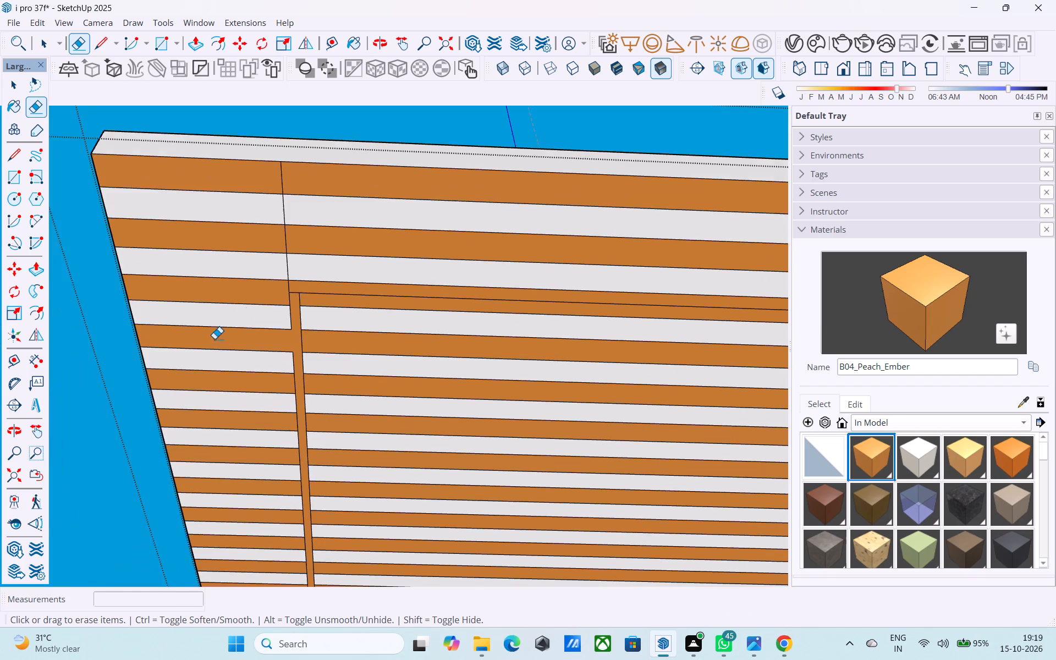
scroll(215, 339, down, 1)
scroll(282, 348, up, 5)
scroll(290, 322, down, 2)
scroll(290, 322, up, 6)
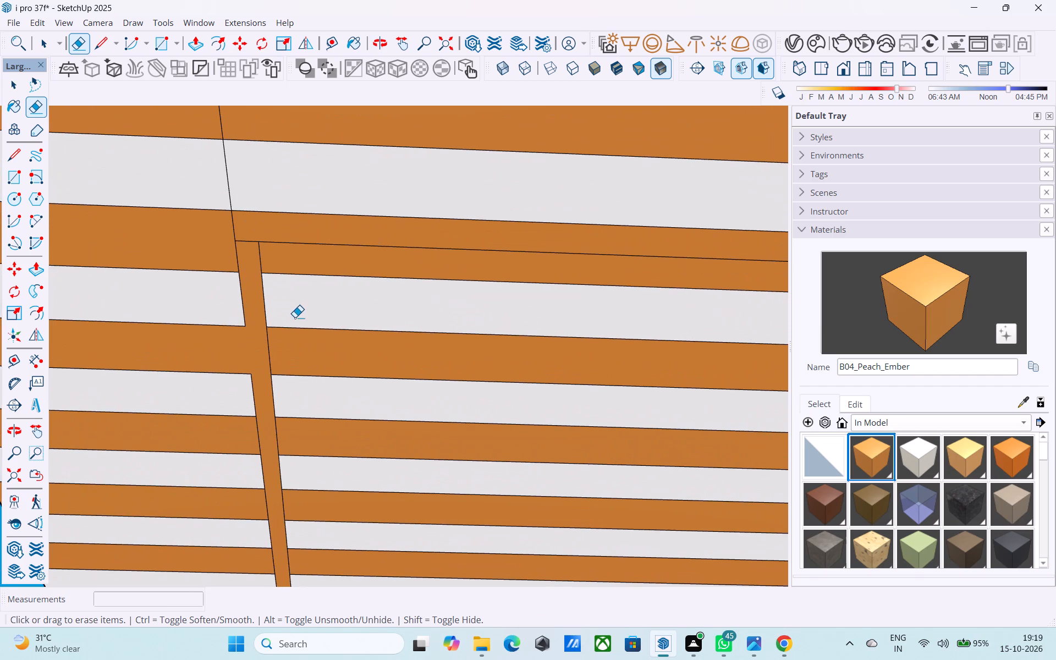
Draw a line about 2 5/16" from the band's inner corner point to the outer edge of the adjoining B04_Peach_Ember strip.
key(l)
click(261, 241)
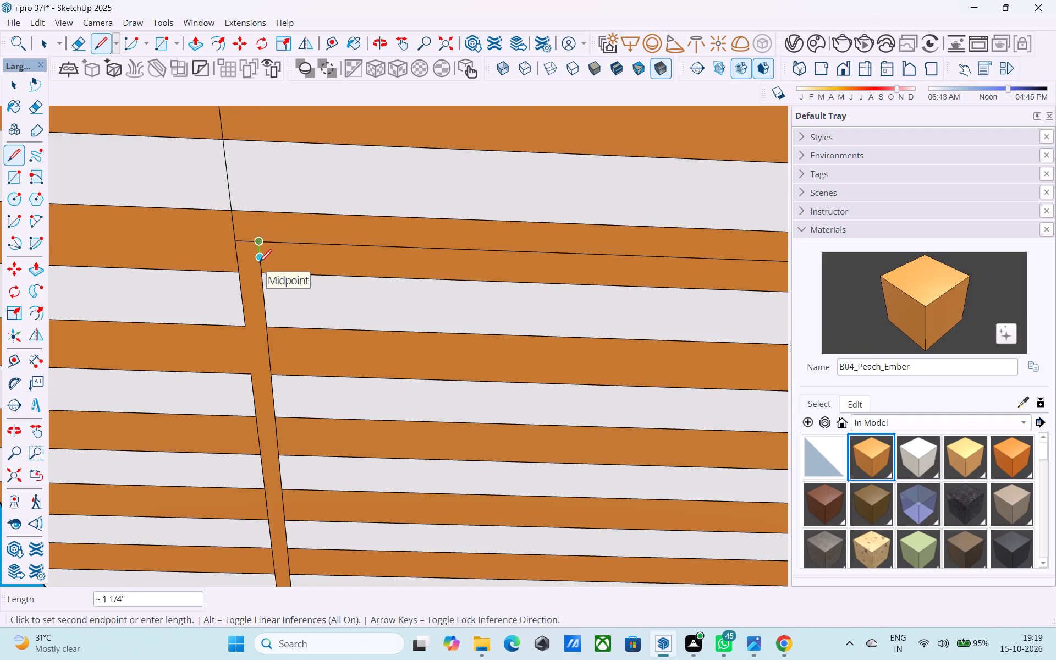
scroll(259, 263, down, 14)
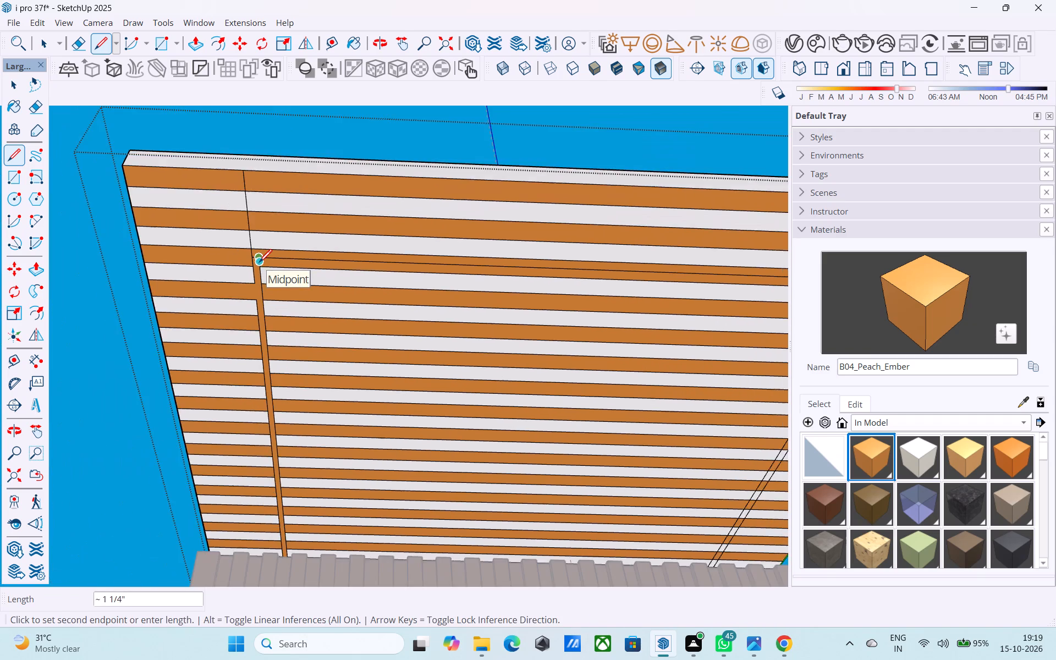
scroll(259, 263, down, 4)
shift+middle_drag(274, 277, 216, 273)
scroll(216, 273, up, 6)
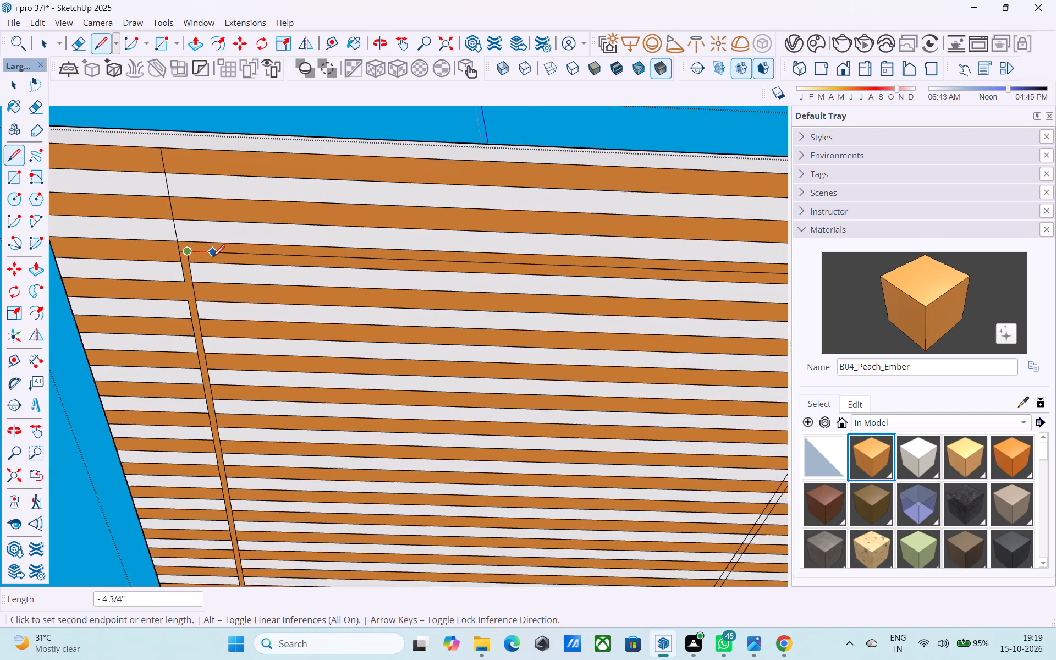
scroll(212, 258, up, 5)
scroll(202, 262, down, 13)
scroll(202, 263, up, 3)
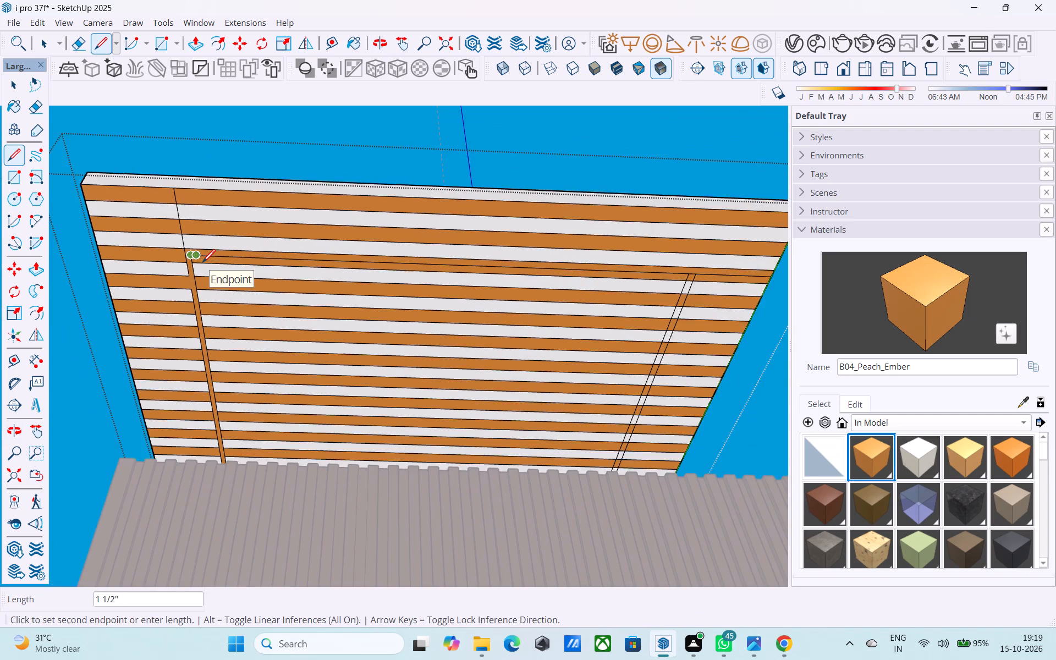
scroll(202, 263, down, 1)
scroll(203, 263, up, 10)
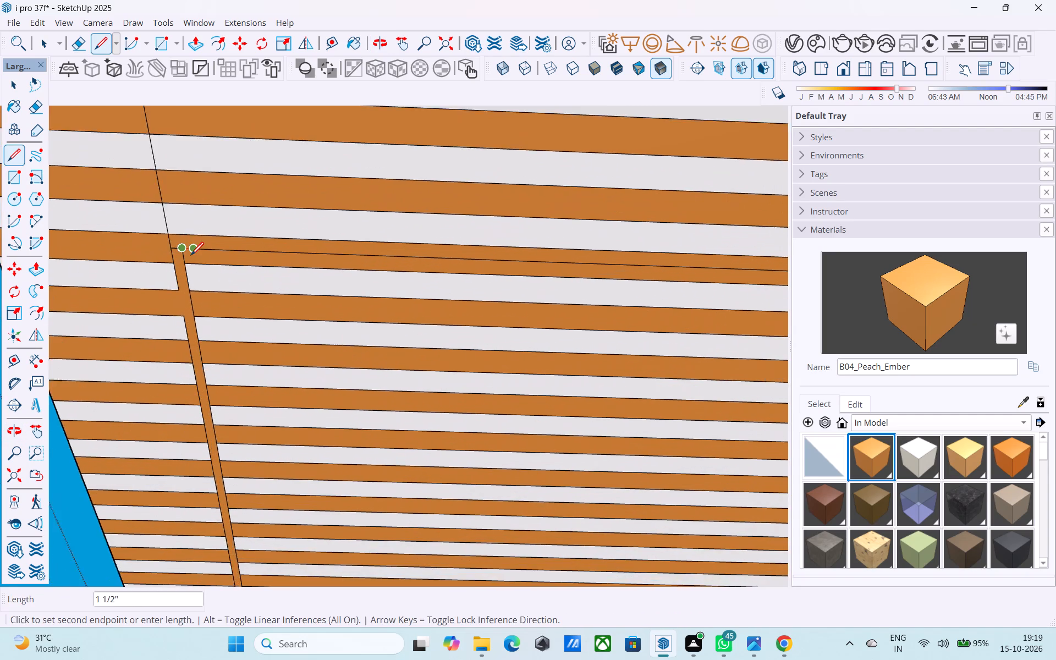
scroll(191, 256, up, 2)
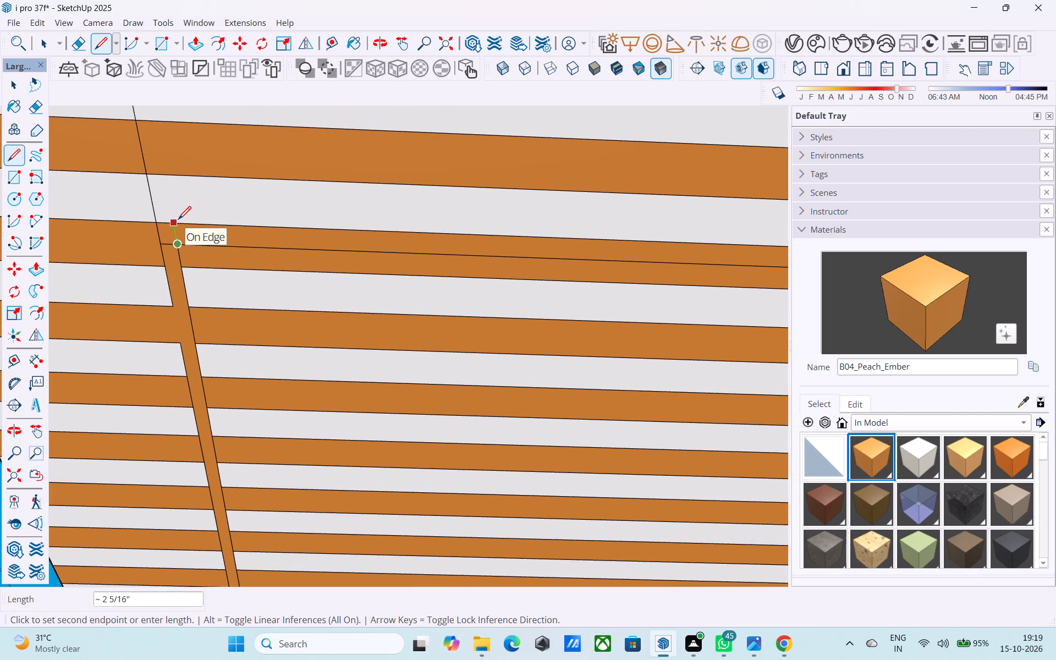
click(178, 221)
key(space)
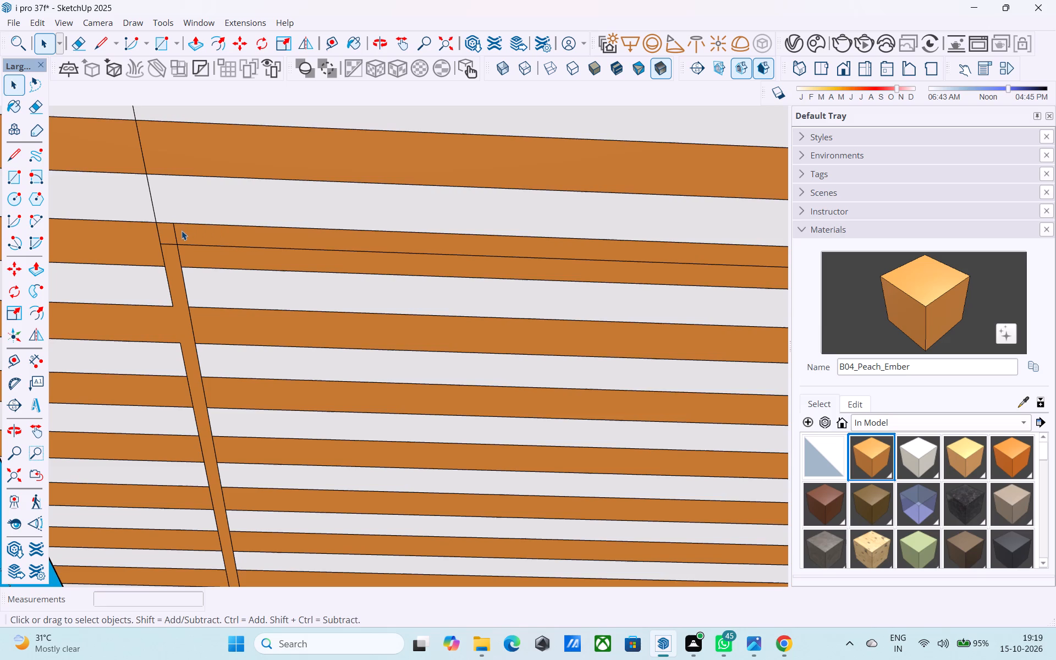
Erase the short extension line and the short edge across the band's end, opening the band into the adjoining strip.
scroll(182, 230, up, 2)
key(e)
drag(180, 240, 173, 242)
drag(172, 243, 169, 251)
Draw a short line at the opposite inset corner, extending the outer parallel line to the far edge of the B04_Peach_Ember strip.
scroll(139, 292, down, 5)
scroll(67, 317, down, 8)
scroll(381, 320, down, 1)
middle_drag(669, 350, 649, 322)
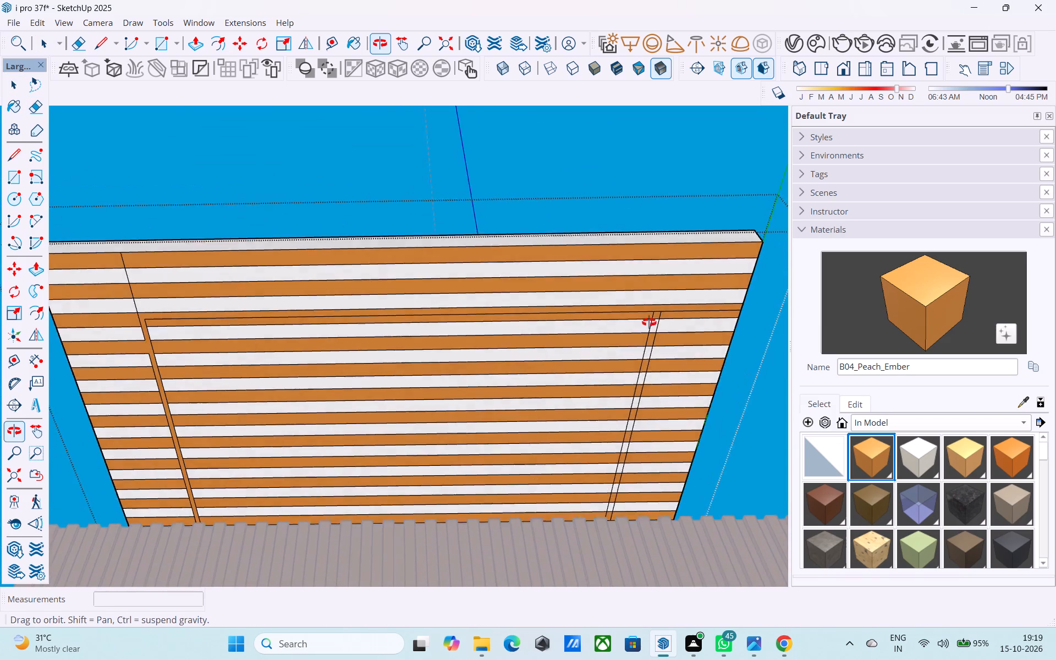
middle_drag(649, 322, 657, 301)
scroll(666, 338, up, 8)
scroll(553, 338, down, 4)
shift+middle_drag(553, 338, 593, 321)
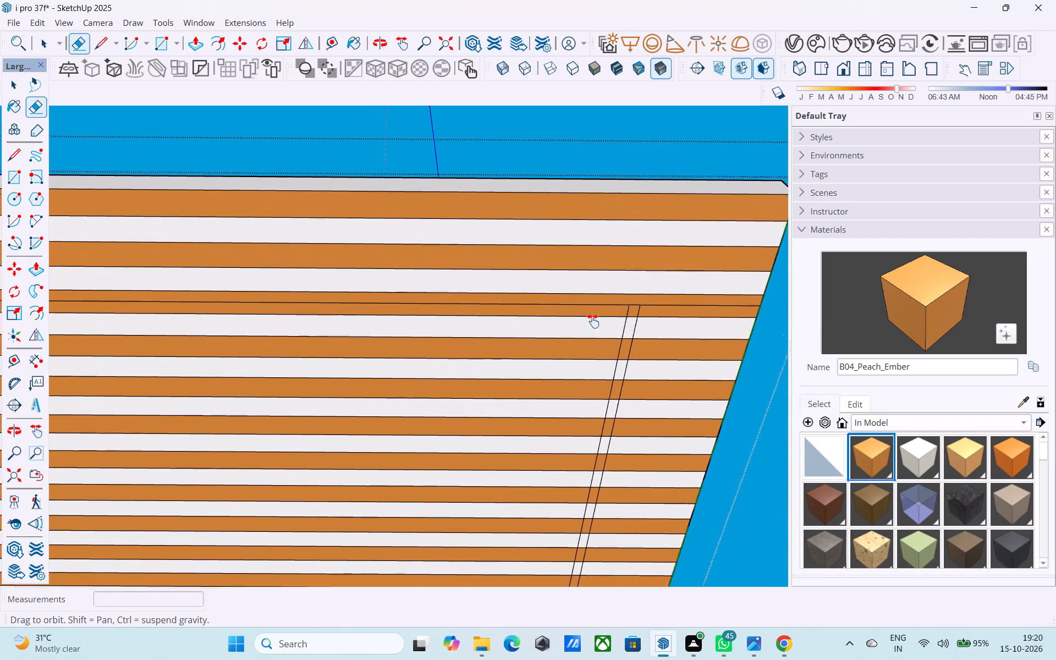
shift+middle_drag(593, 321, 615, 310)
key(l)
click(683, 285)
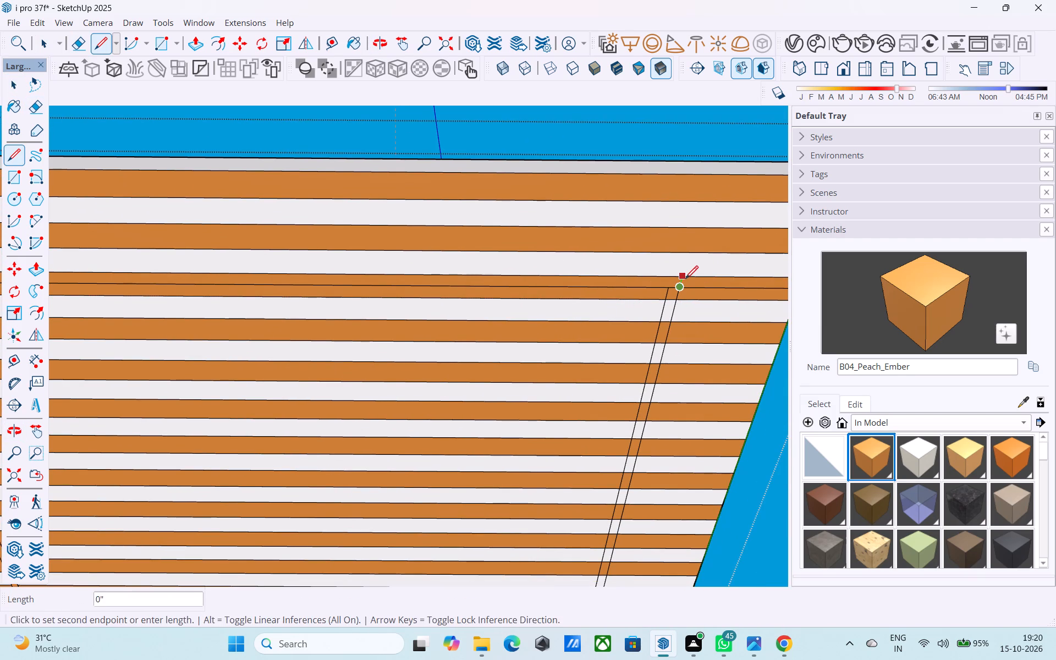
click(685, 276)
Erase the short edges between the parallel lines at this corner and across the first strips, undoing the stray erasure.
key(e)
scroll(678, 289, up, 3)
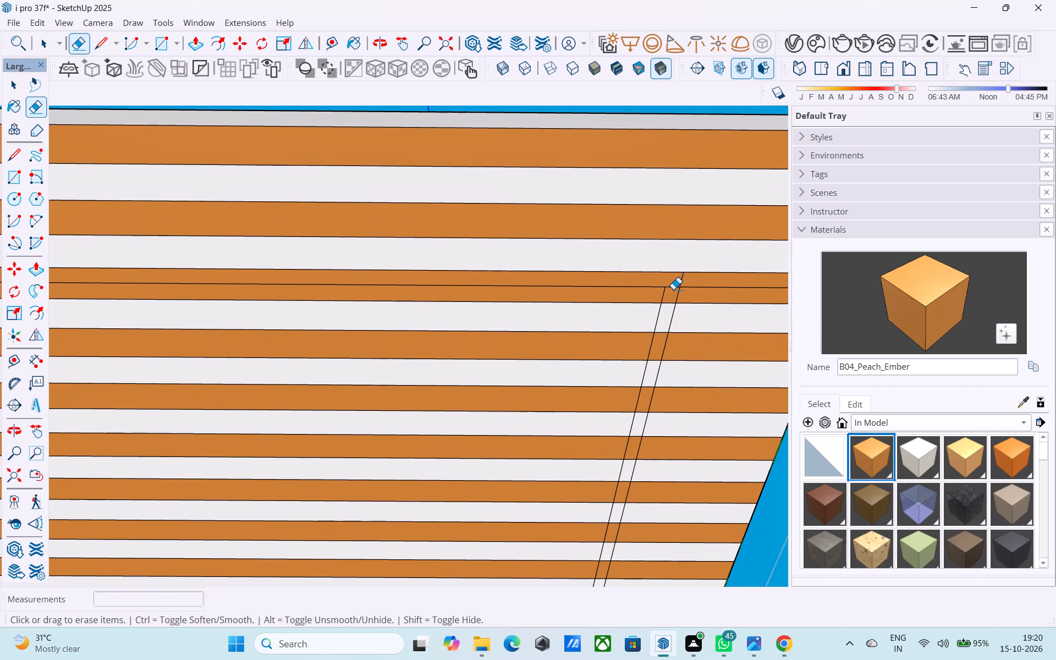
drag(673, 289, 674, 284)
middle_drag(667, 332, 657, 257)
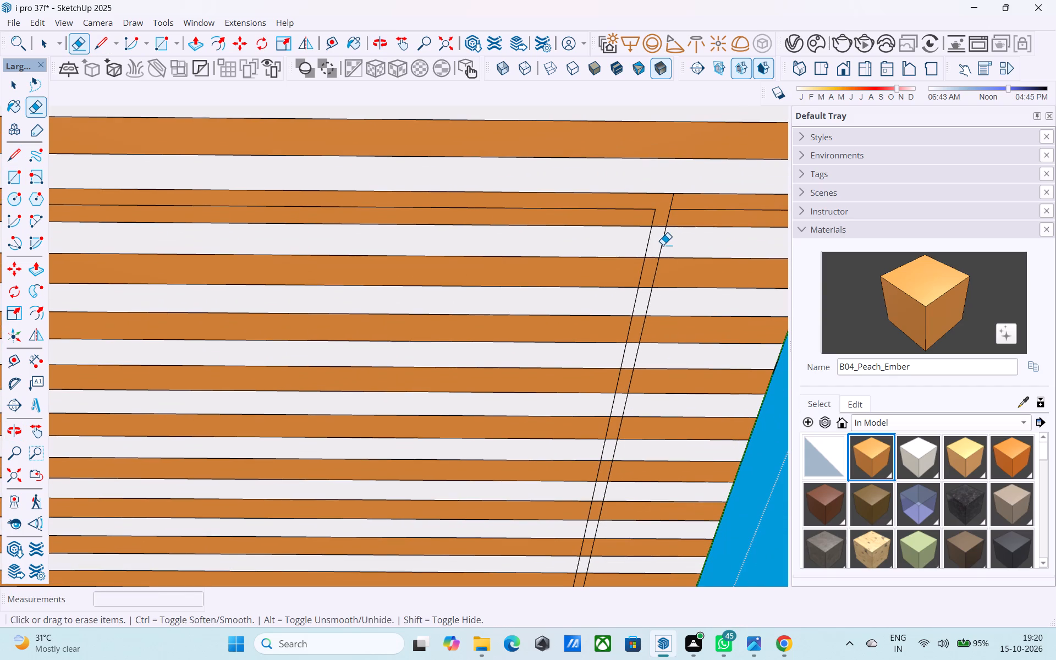
middle_drag(663, 238, 657, 232)
drag(659, 224, 657, 230)
middle_drag(654, 293, 610, 307)
scroll(665, 220, up, 4)
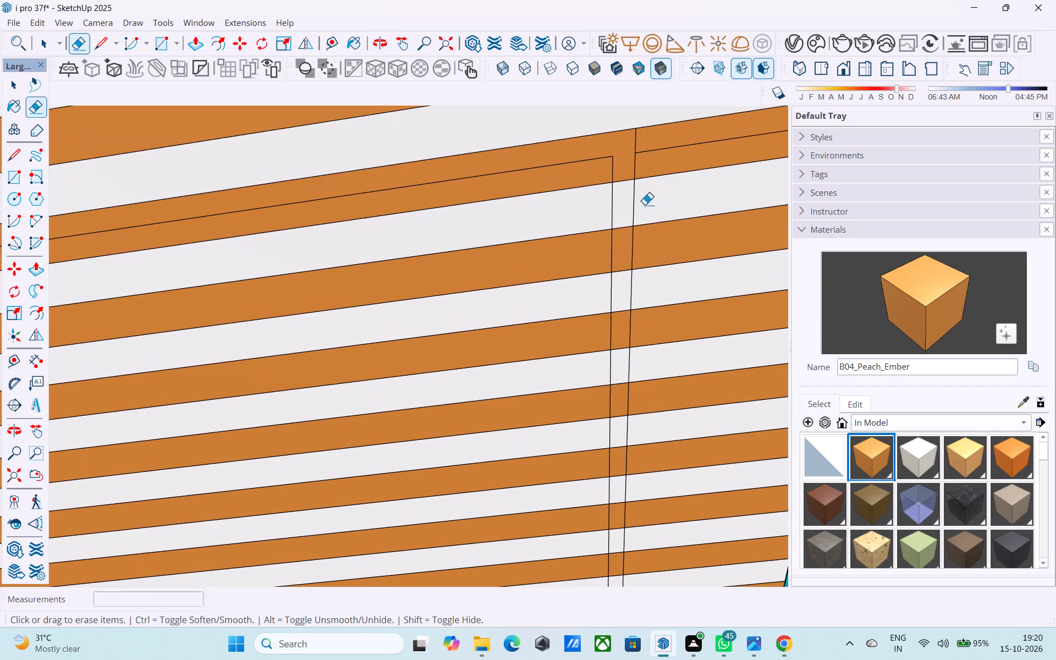
click(626, 180)
drag(625, 225, 630, 244)
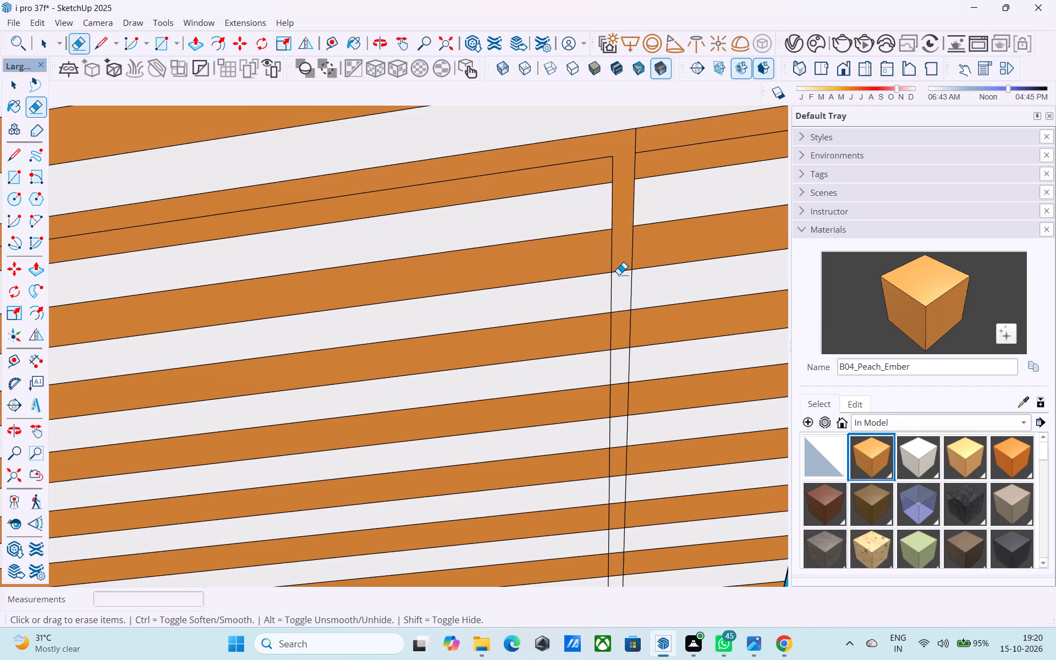
drag(620, 270, 623, 278)
drag(621, 315, 623, 323)
drag(626, 344, 628, 355)
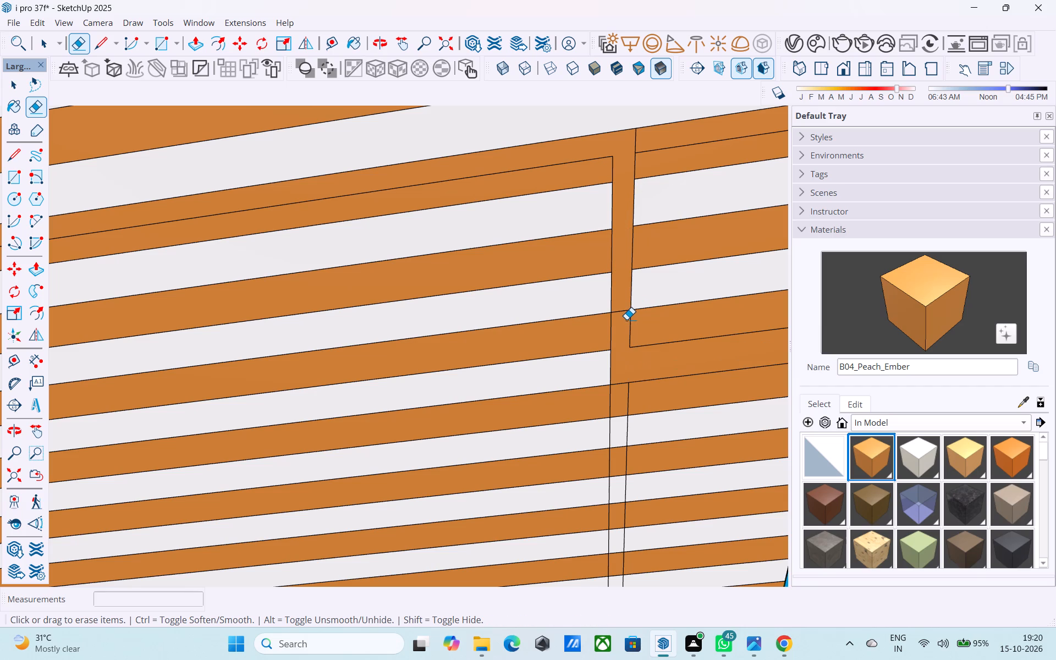
key(ctrl+z)
Erase the short cross edges between the two parallel inset lines from the corner through the first strips, joining them into one B04_Peach_Ember band.
click(627, 311)
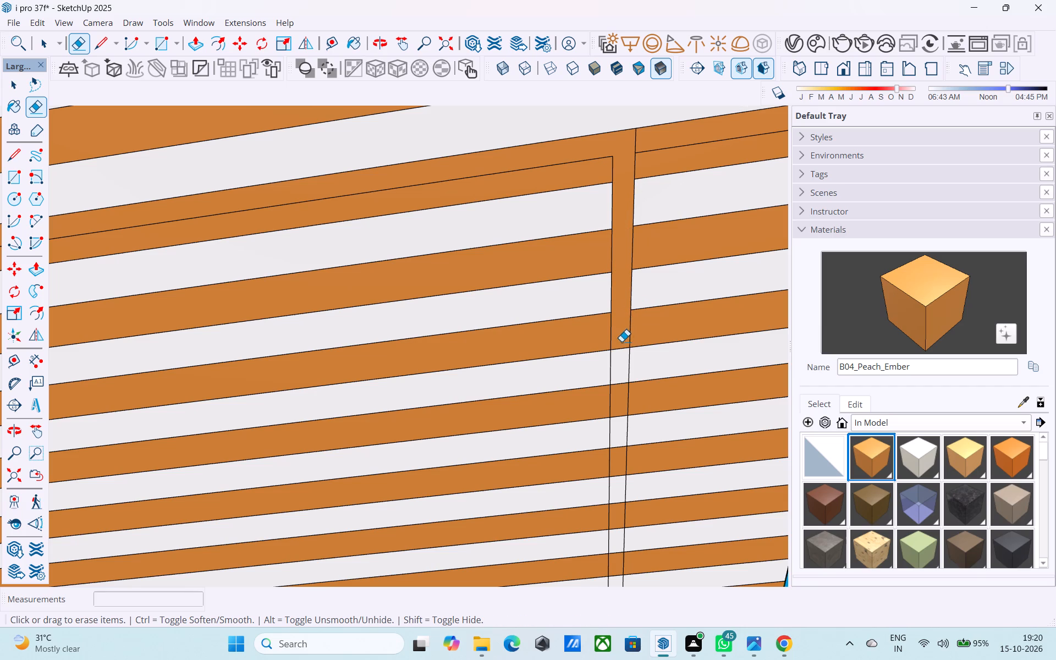
click(621, 350)
click(623, 385)
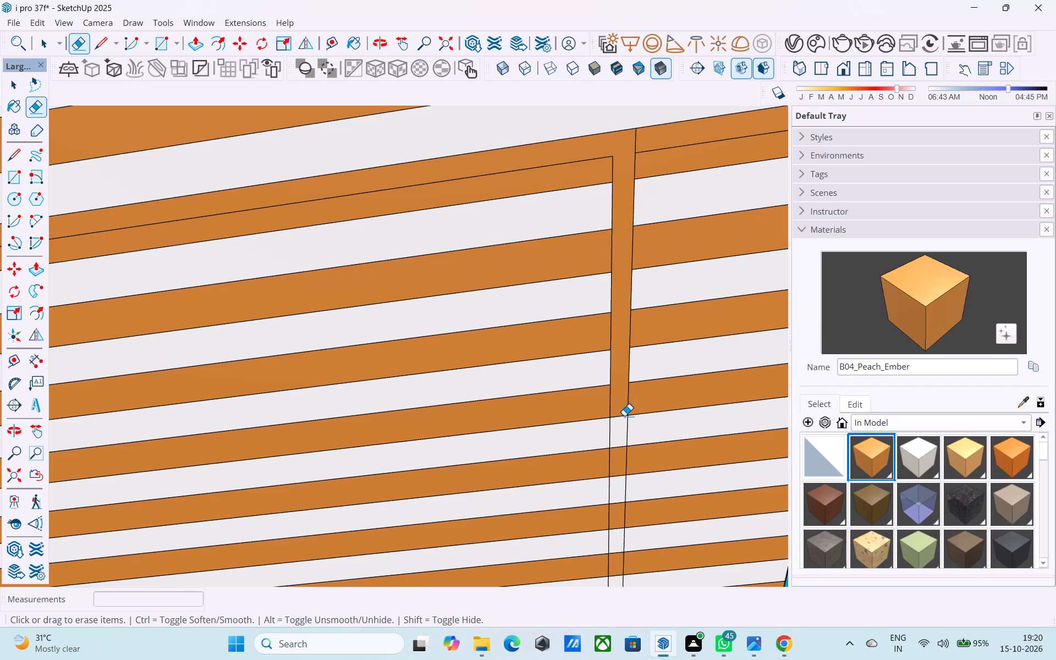
click(619, 417)
click(617, 449)
scroll(543, 326, down, 3)
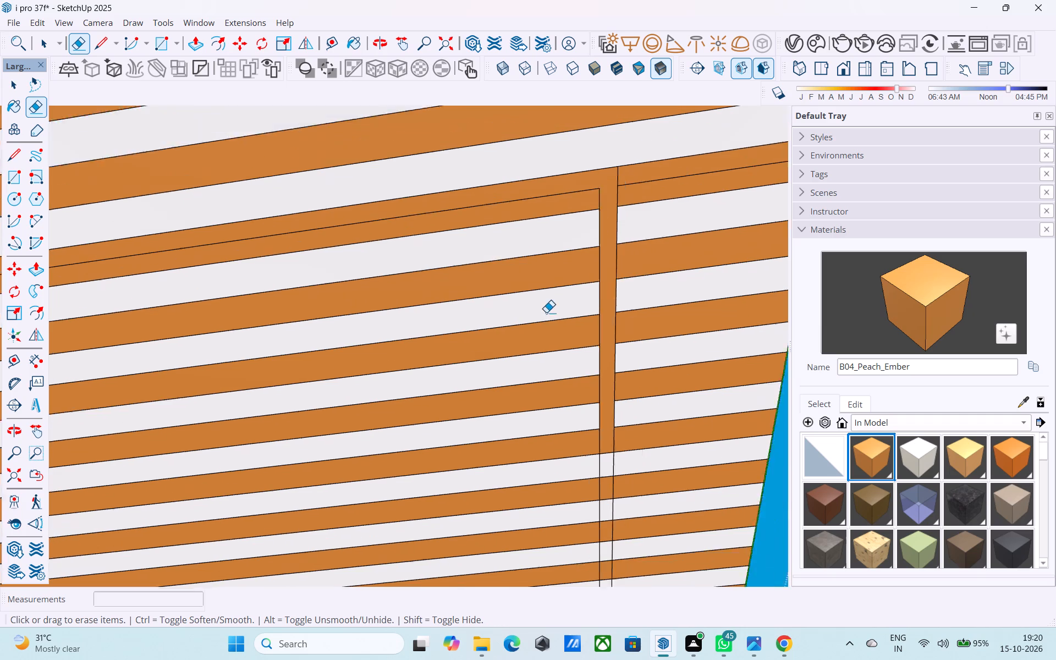
scroll(546, 312, down, 3)
scroll(617, 460, up, 4)
drag(580, 436, 581, 456)
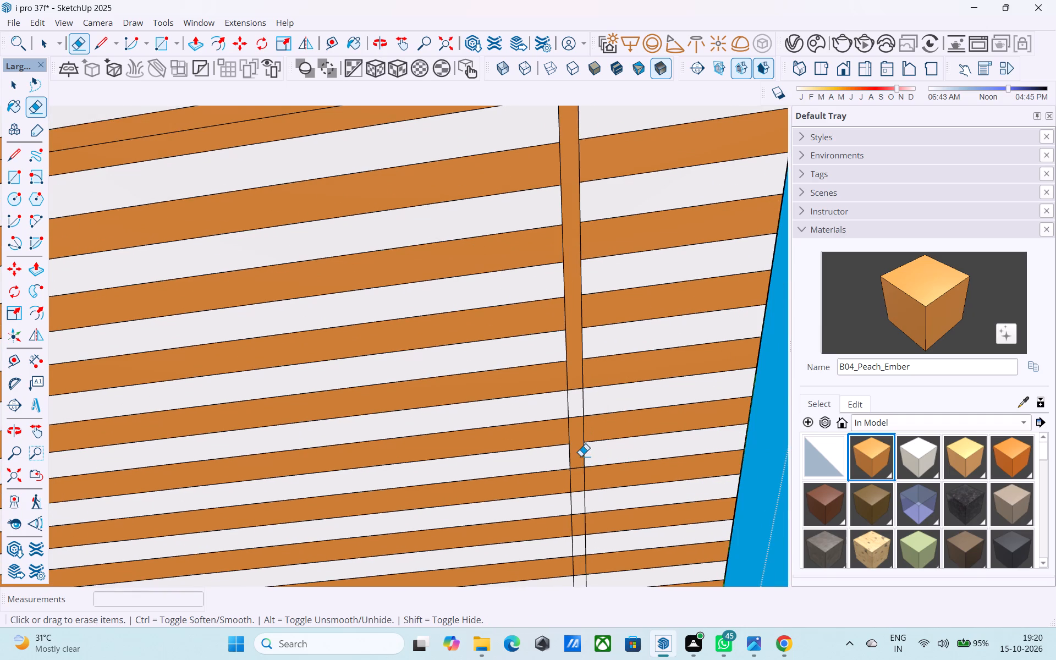
drag(575, 407, 576, 421)
drag(580, 387, 581, 399)
Erase the short cross edges between the parallel inset lines across the middle strips, extending the continuous B04_Peach_Ember band.
scroll(569, 320, down, 3)
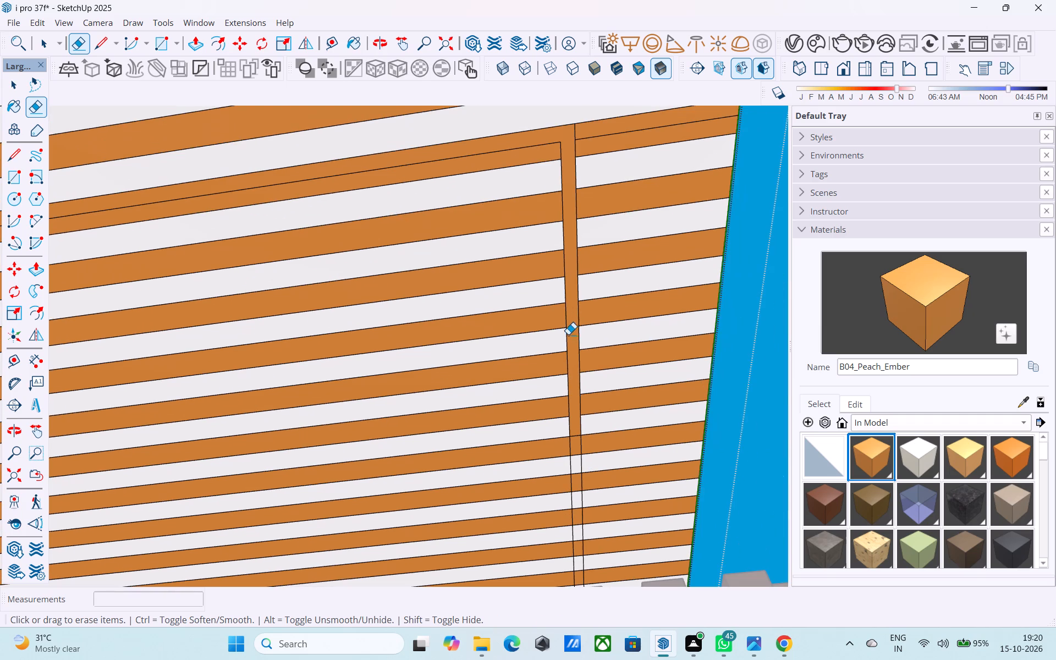
scroll(589, 452, down, 1)
scroll(564, 302, down, 3)
scroll(574, 393, up, 2)
middle_drag(574, 409, 573, 420)
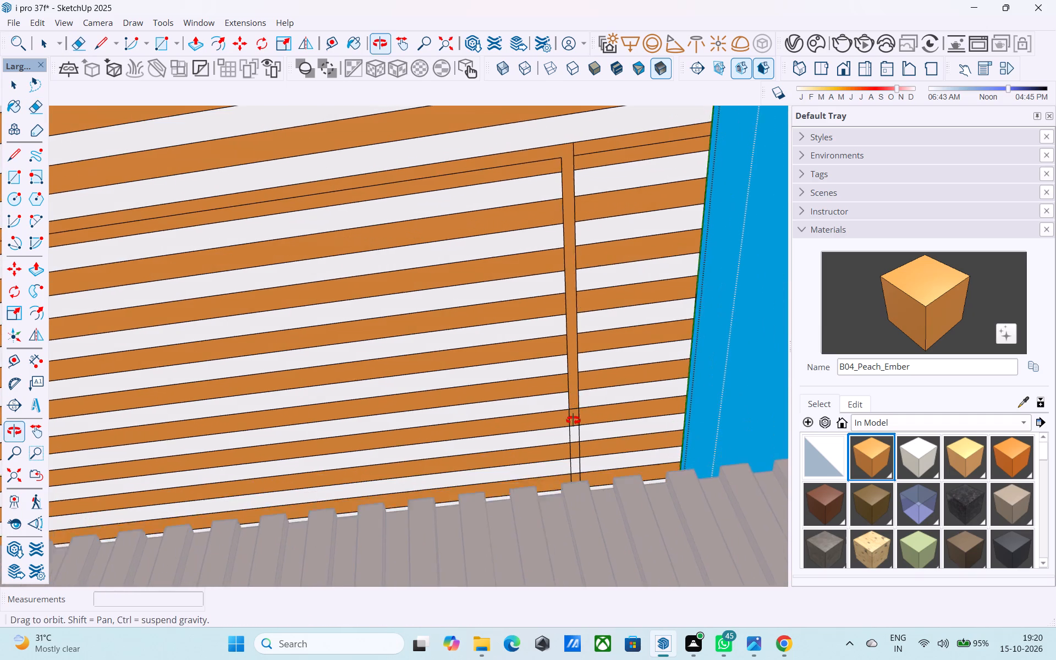
middle_drag(573, 420, 572, 452)
scroll(573, 434, up, 3)
drag(578, 399, 577, 409)
click(577, 417)
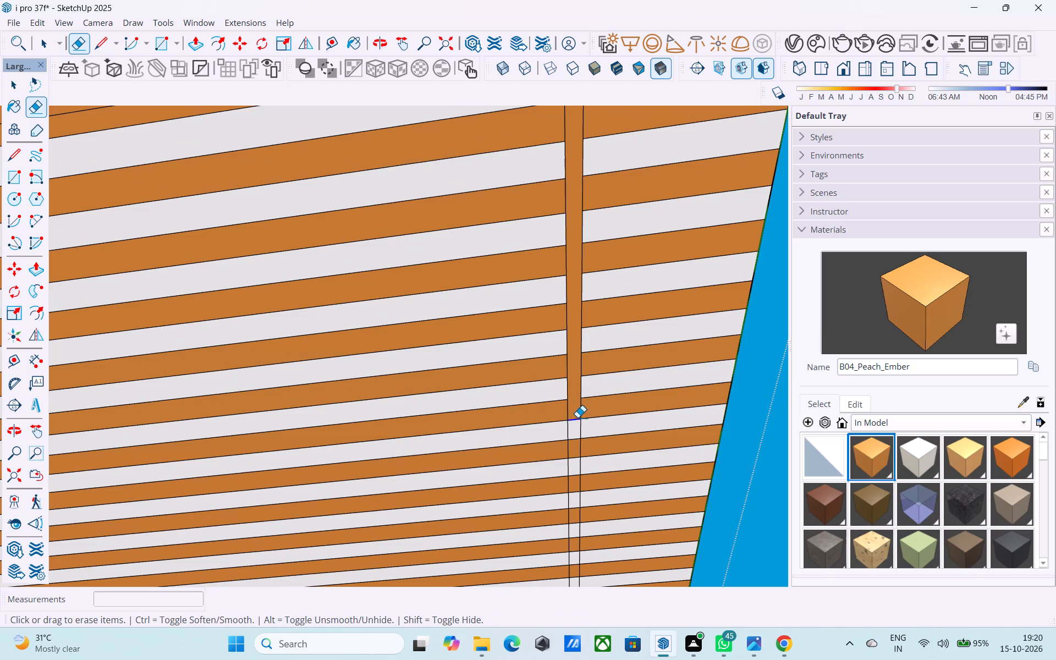
click(575, 441)
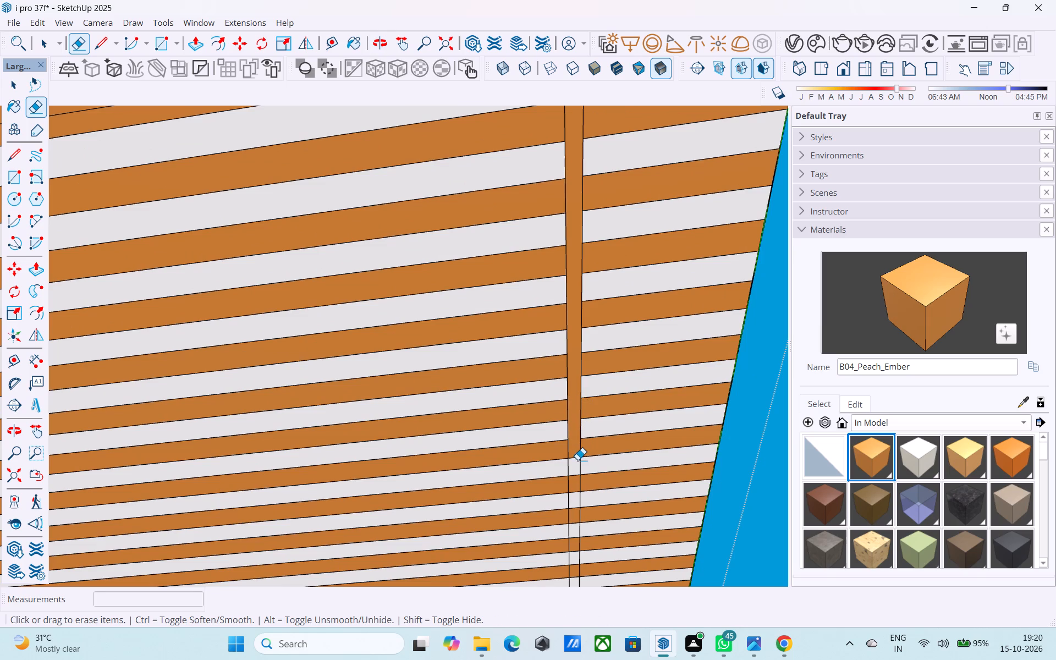
click(577, 460)
click(576, 477)
click(576, 494)
click(576, 509)
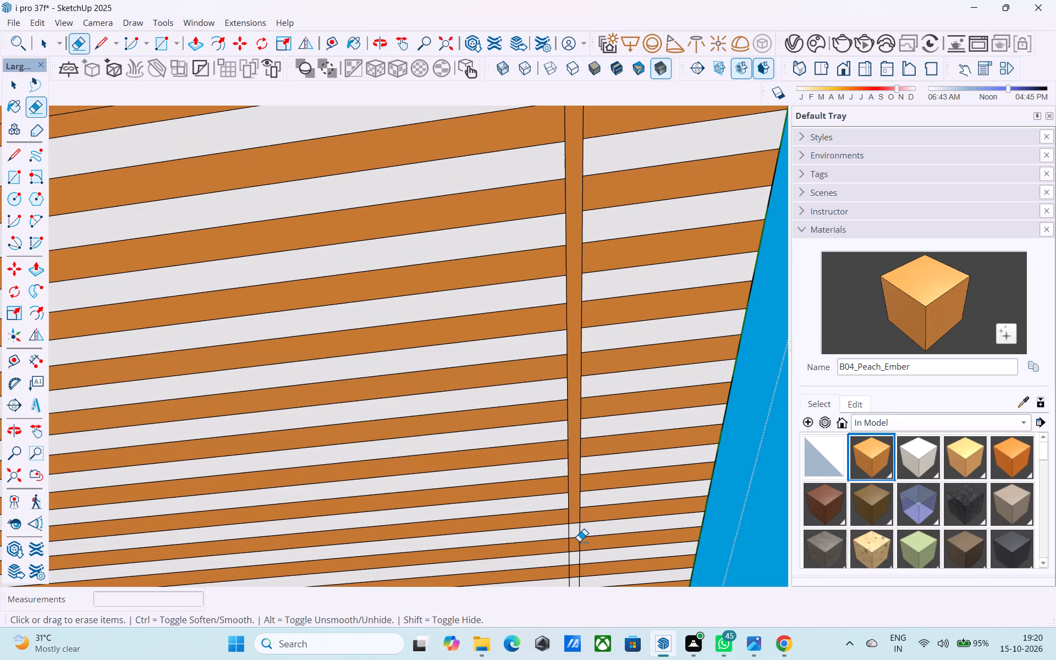
scroll(578, 541, up, 3)
click(577, 537)
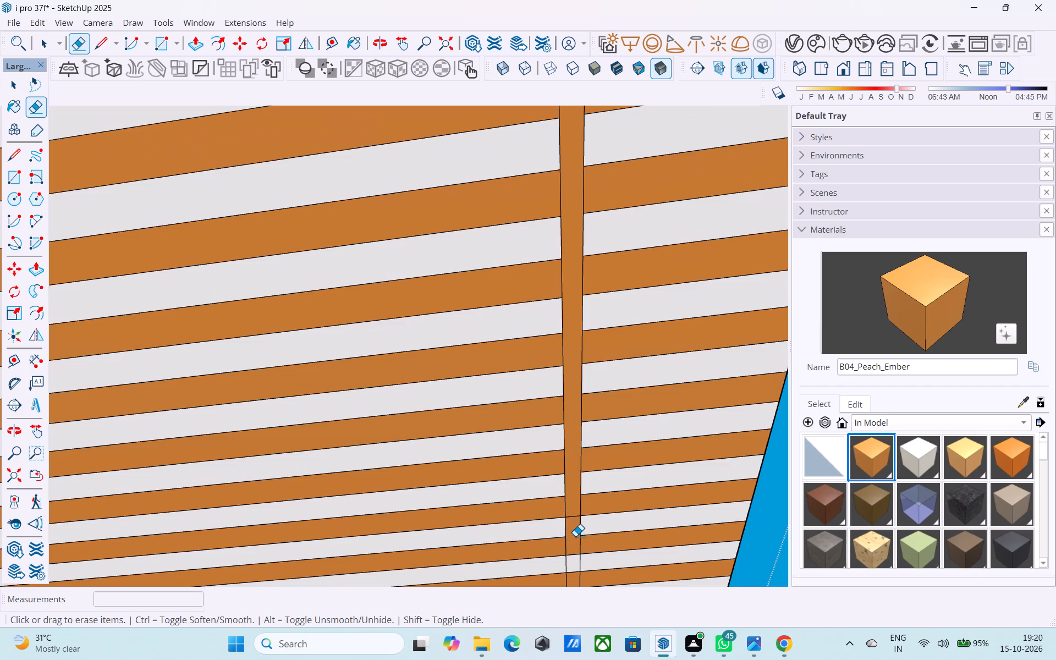
click(574, 518)
click(571, 558)
Erase the short cross edges between the parallel inset lines toward the slab's far edge, undoing the stray erasures.
scroll(569, 453, down, 3)
middle_drag(566, 458, 415, 476)
middle_drag(698, 466, 527, 377)
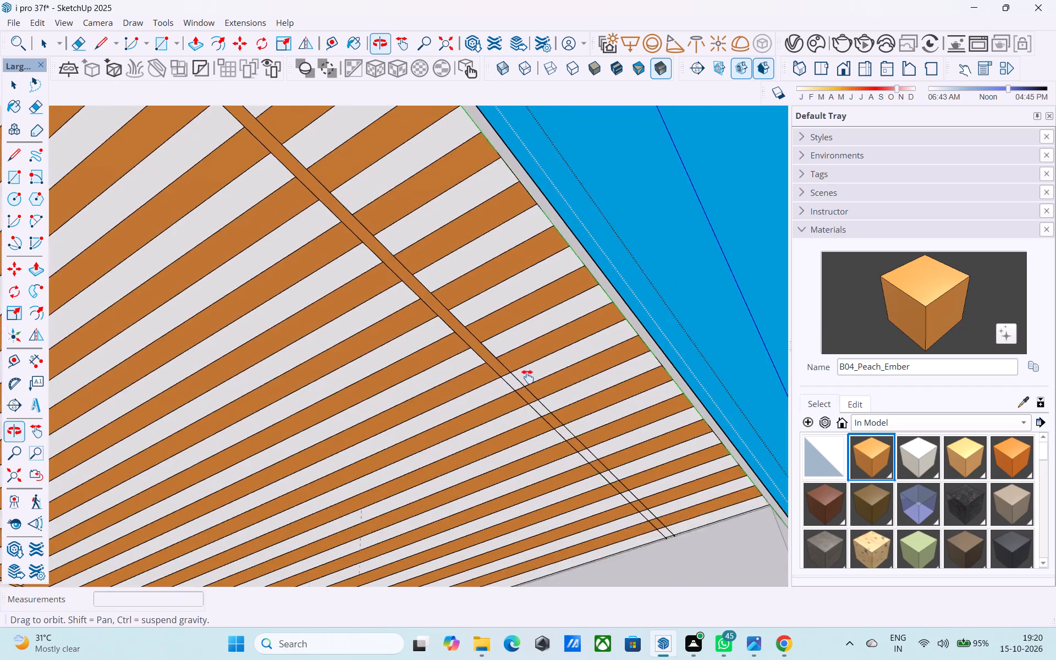
middle_drag(527, 377, 496, 377)
scroll(471, 367, up, 3)
drag(479, 353, 486, 356)
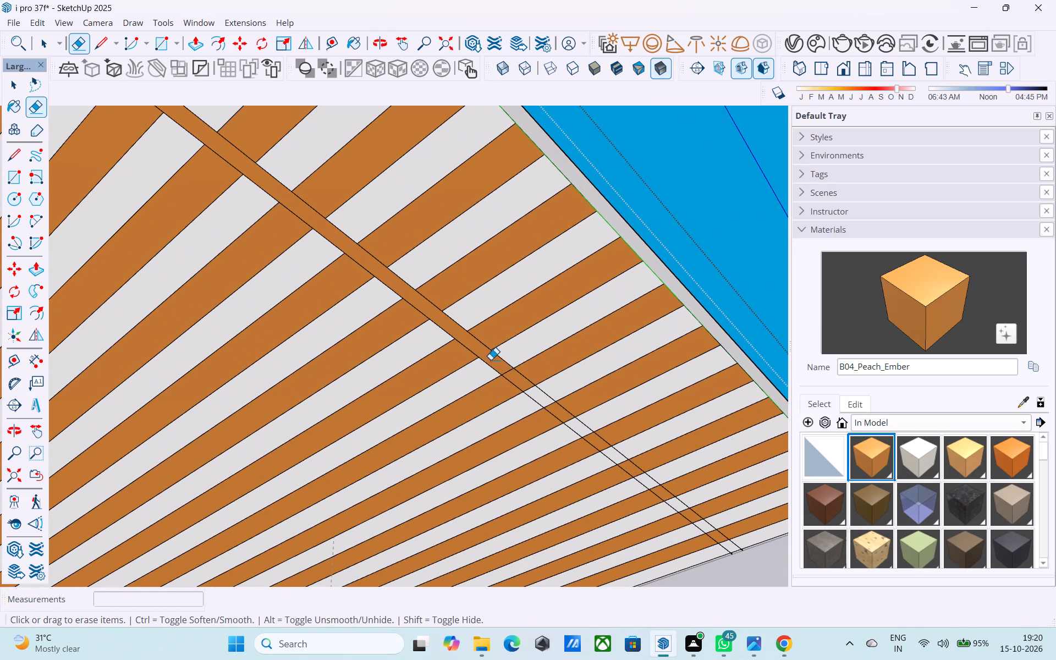
click(505, 372)
click(533, 393)
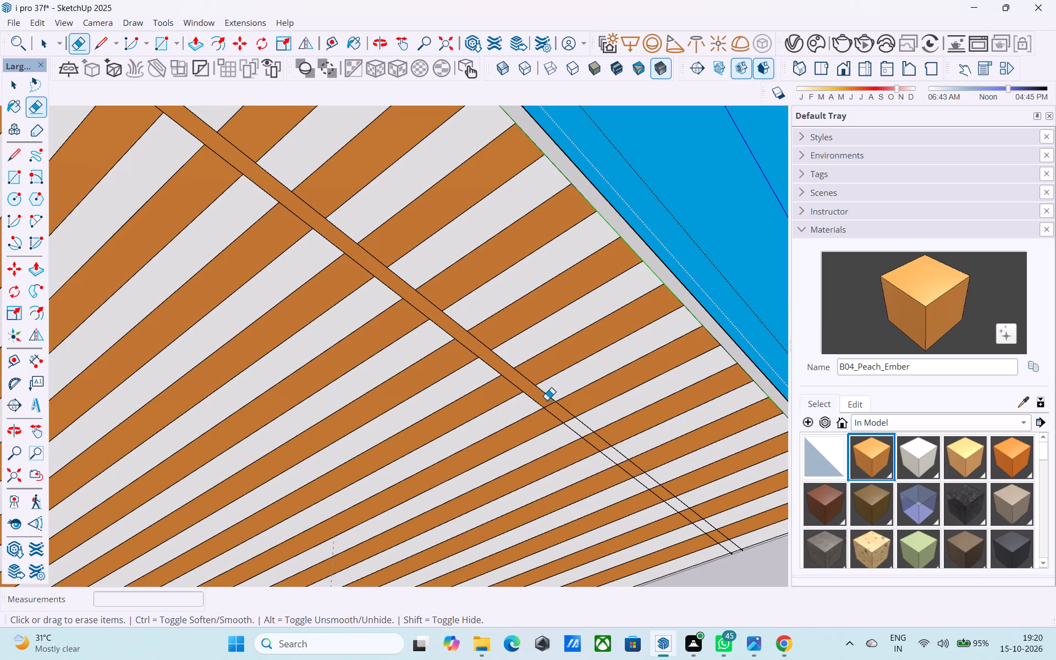
click(551, 405)
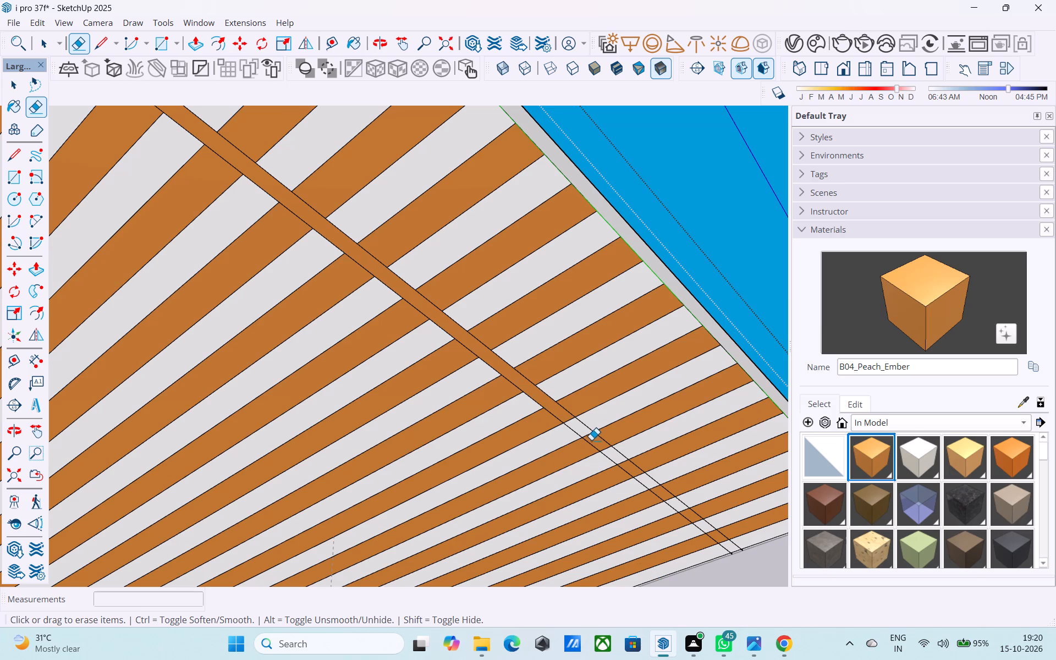
click(591, 439)
drag(574, 421, 566, 418)
drag(612, 455, 603, 449)
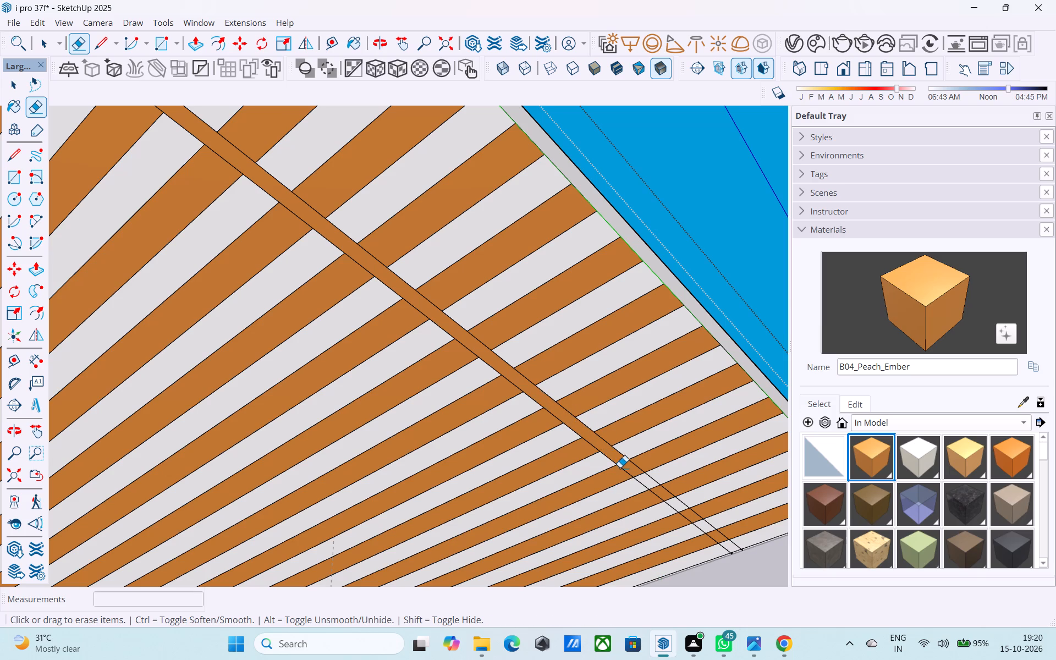
drag(625, 470, 615, 461)
key(ctrl+z)
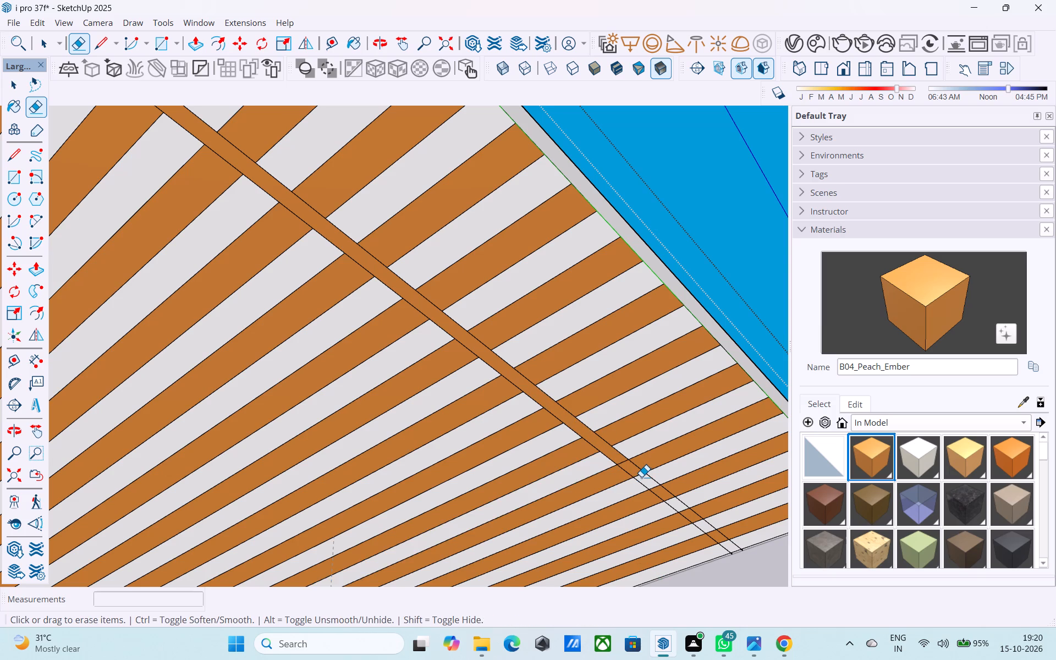
scroll(642, 476, up, 4)
click(639, 476)
click(619, 455)
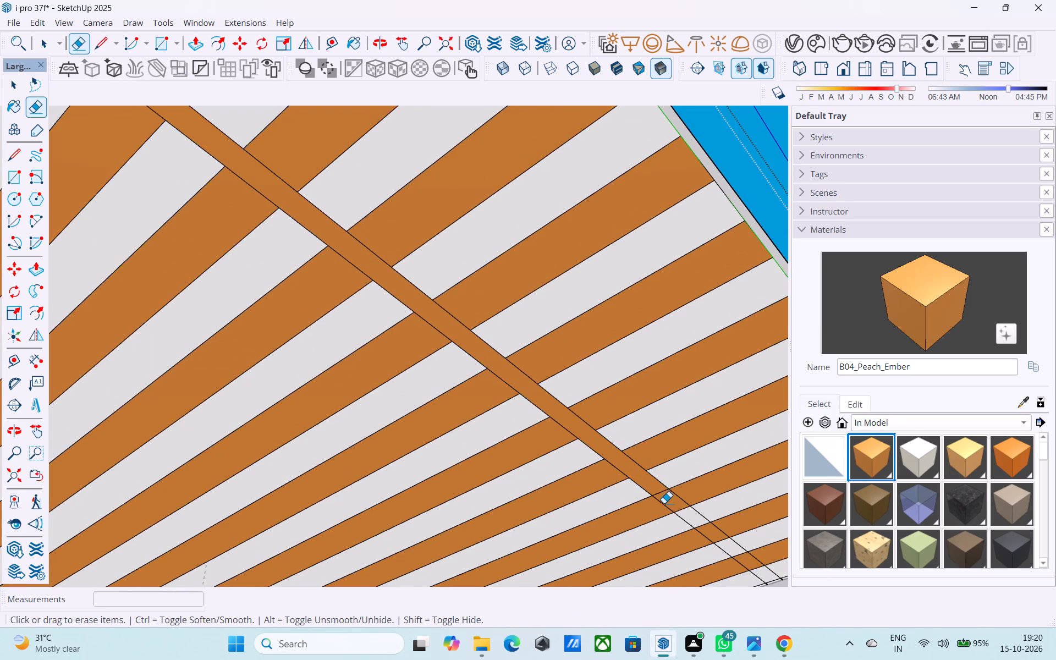
drag(658, 497, 653, 492)
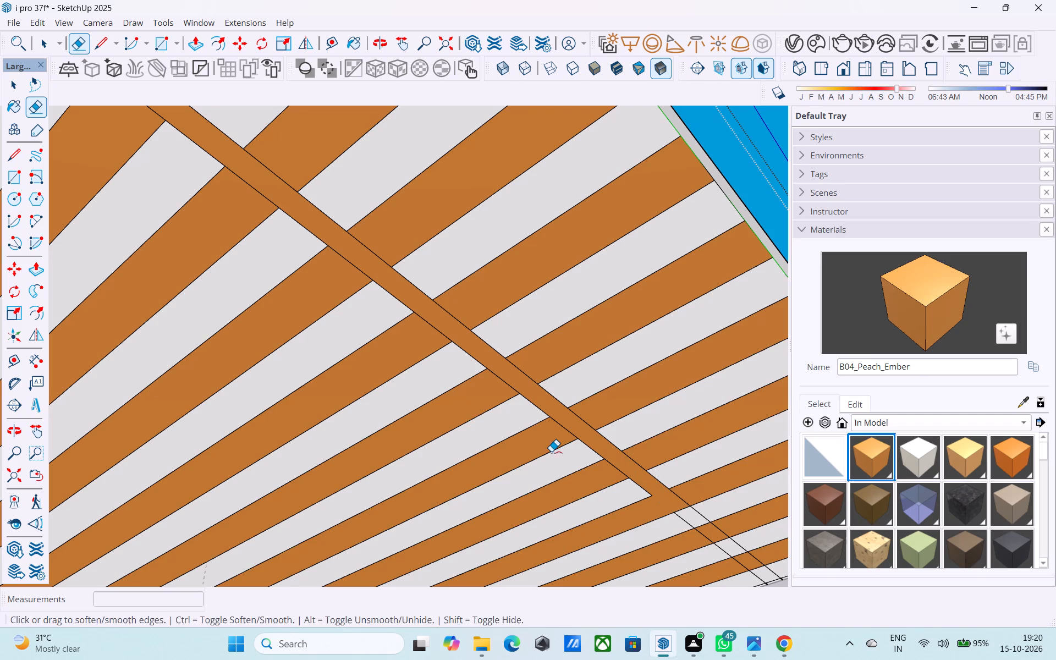
key(ctrl+z)
Erase the remaining cross edges between the parallel inset lines up to the slab's edge, completing this side's band.
shift+middle_drag(695, 492, 459, 321)
scroll(514, 405, up, 2)
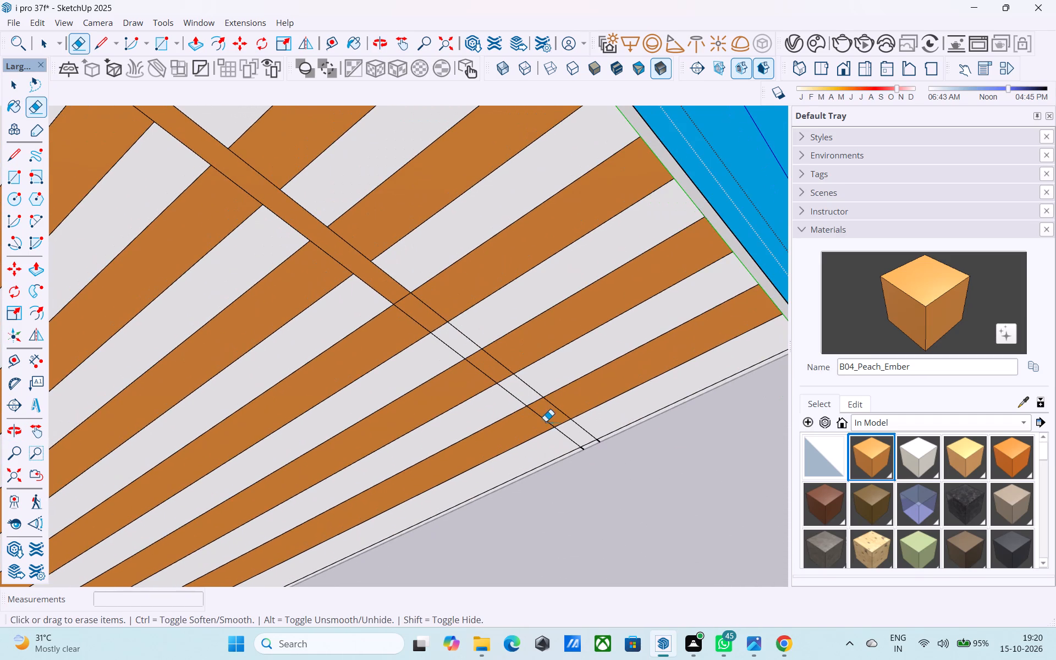
click(559, 427)
click(539, 403)
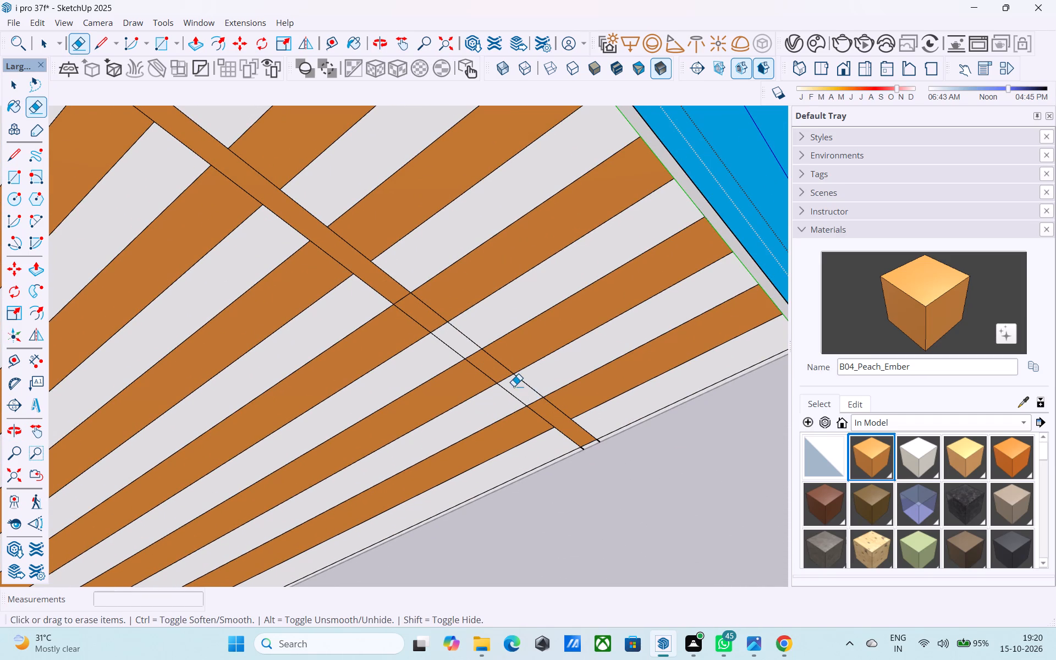
click(533, 400)
click(506, 377)
click(474, 354)
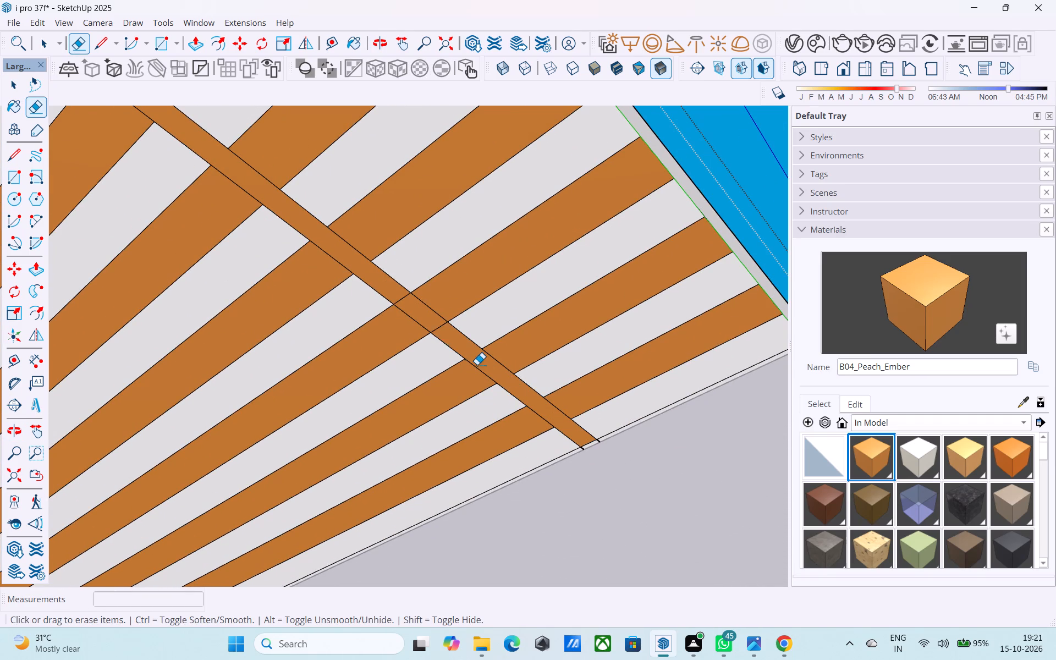
click(441, 329)
drag(399, 294, 409, 310)
On the top roof slab's underside, draw a 12' 1" line along the B04_Peach_Ember strip's outer edge between the two inset corners.
scroll(476, 359, down, 17)
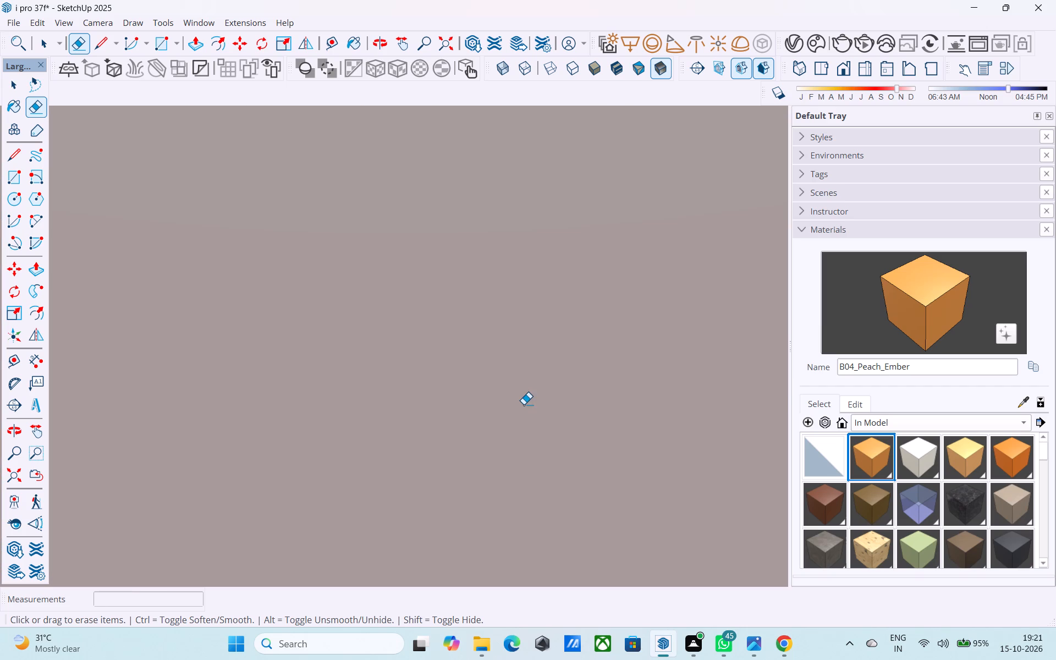
key(space)
scroll(525, 402, down, 2)
middle_drag(571, 331, 340, 569)
scroll(481, 452, down, 11)
middle_drag(513, 306, 507, 316)
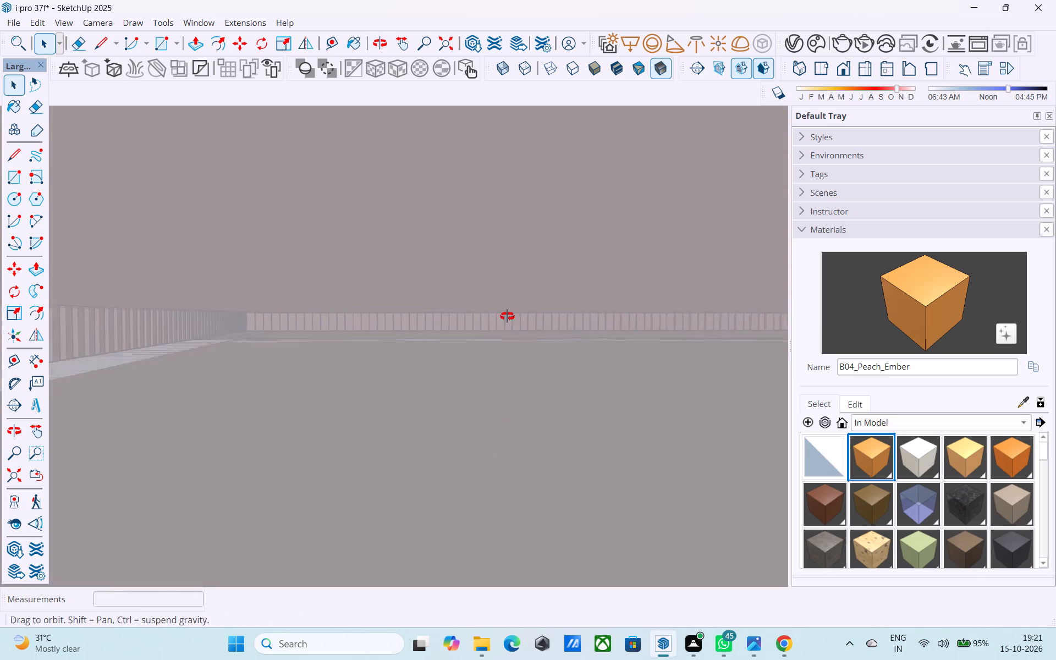
middle_drag(507, 316, 487, 529)
scroll(519, 520, down, 20)
scroll(519, 520, down, 2)
click(375, 388)
middle_drag(376, 388, 506, 357)
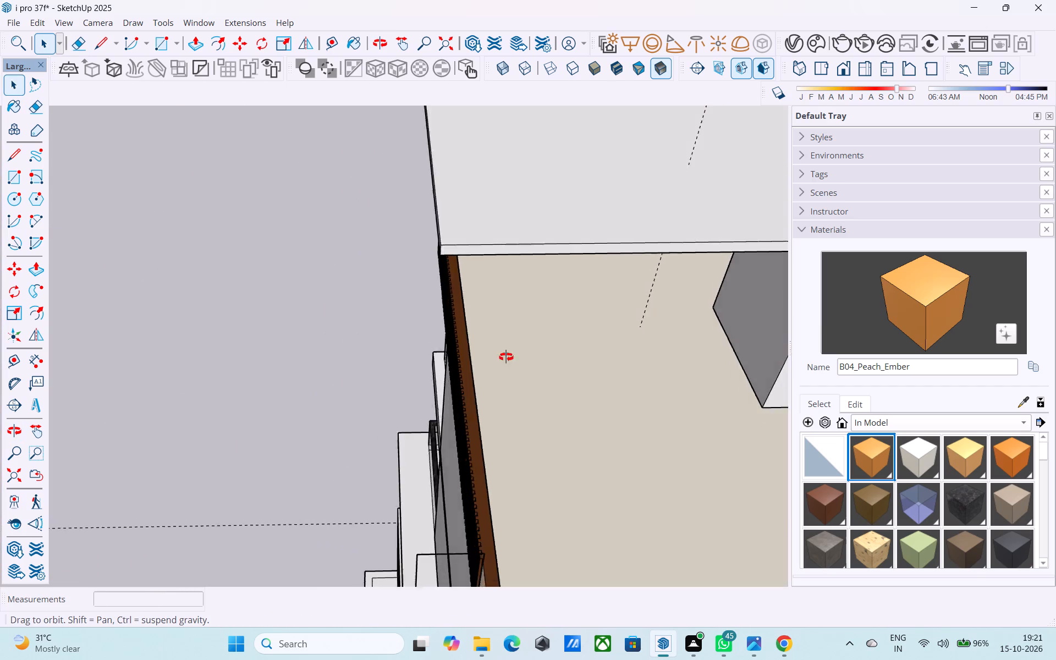
middle_drag(506, 357, 783, 282)
middle_drag(632, 301, 750, 294)
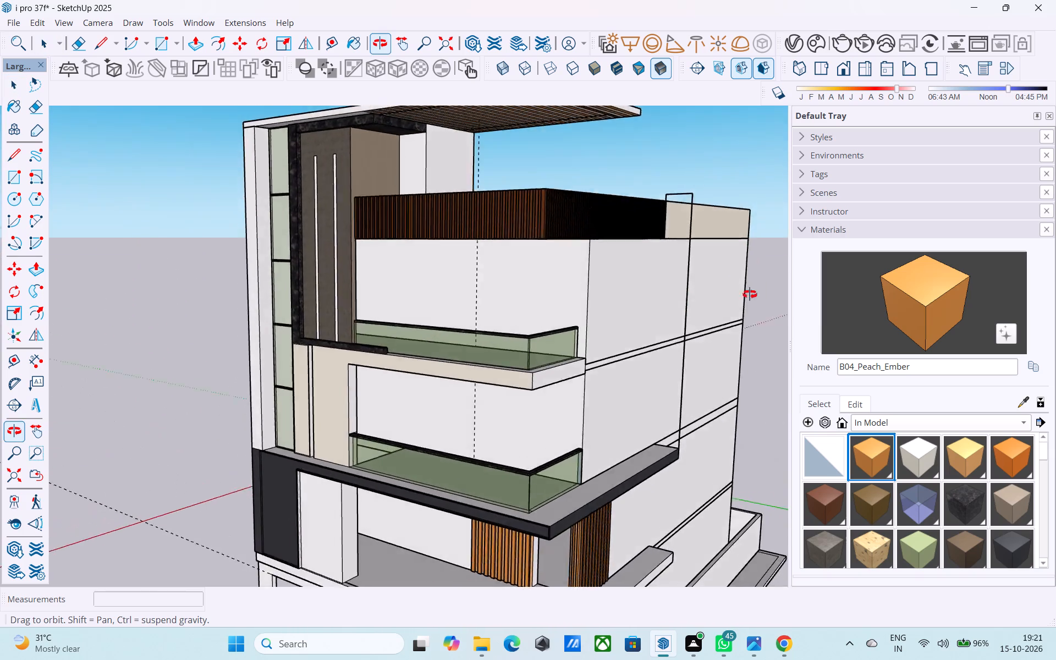
middle_drag(750, 294, 795, 293)
middle_drag(606, 208, 582, 230)
scroll(582, 227, up, 5)
shift+middle_drag(549, 133, 544, 156)
scroll(544, 156, up, 5)
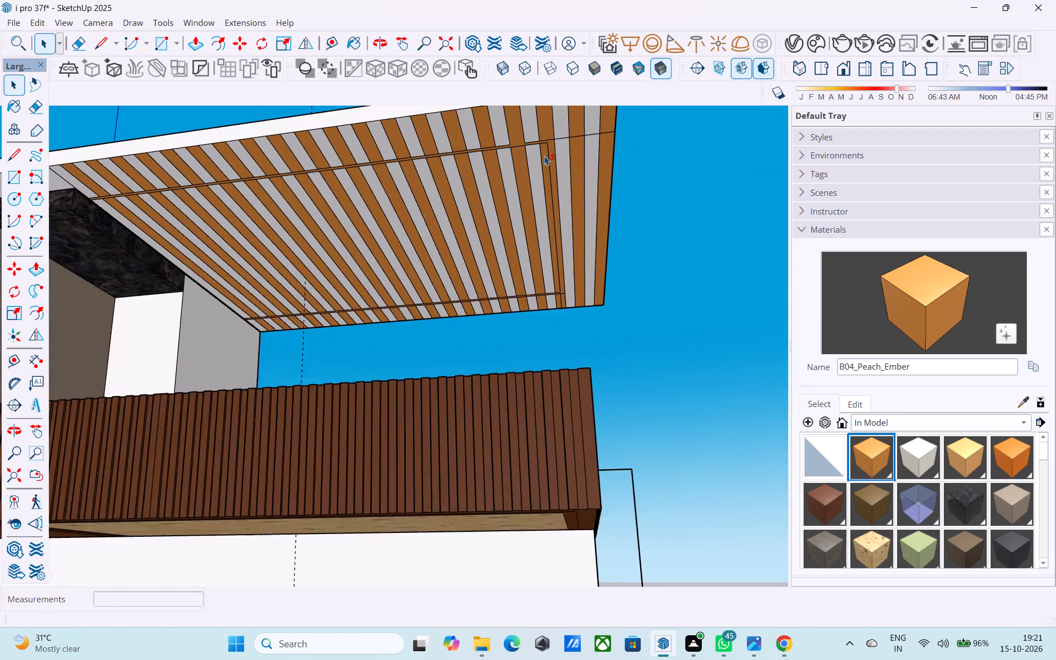
scroll(544, 156, up, 5)
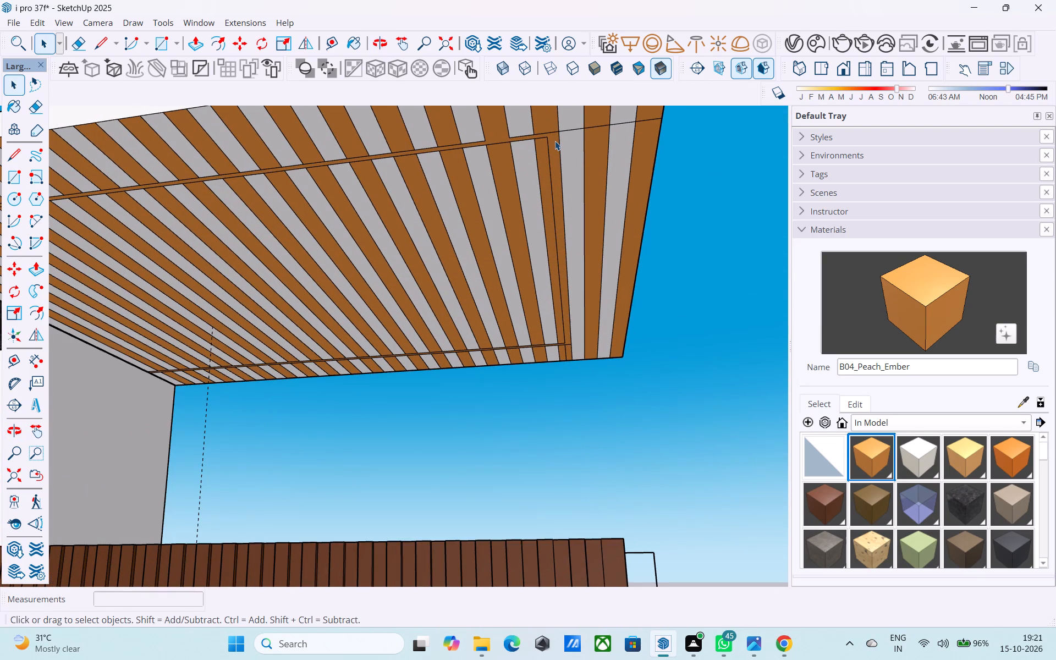
scroll(555, 140, up, 1)
key(l)
scroll(552, 140, up, 3)
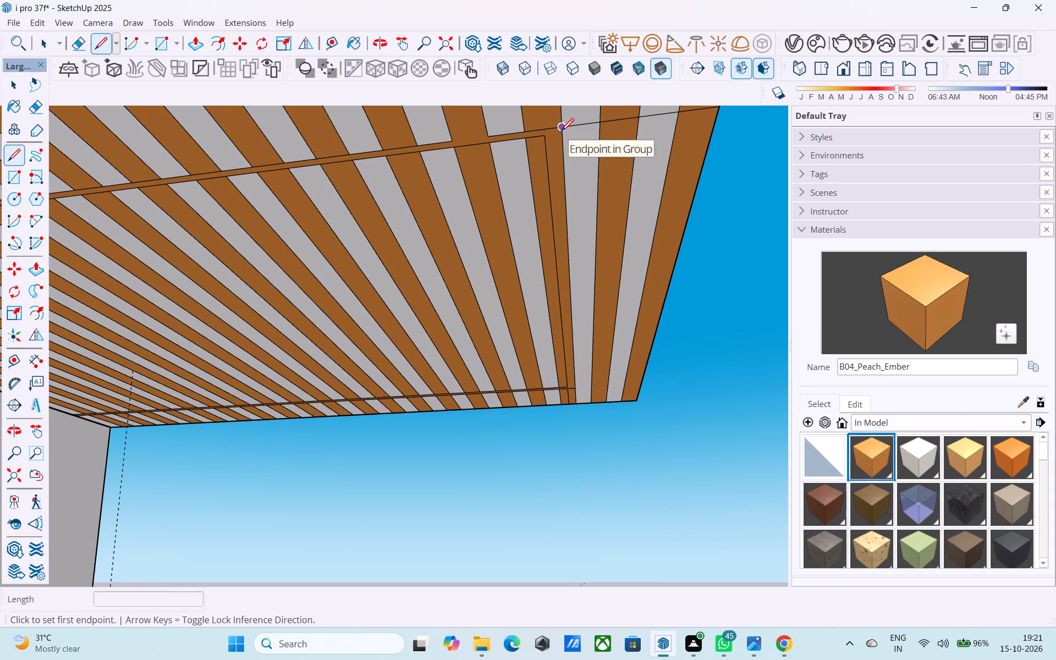
click(558, 130)
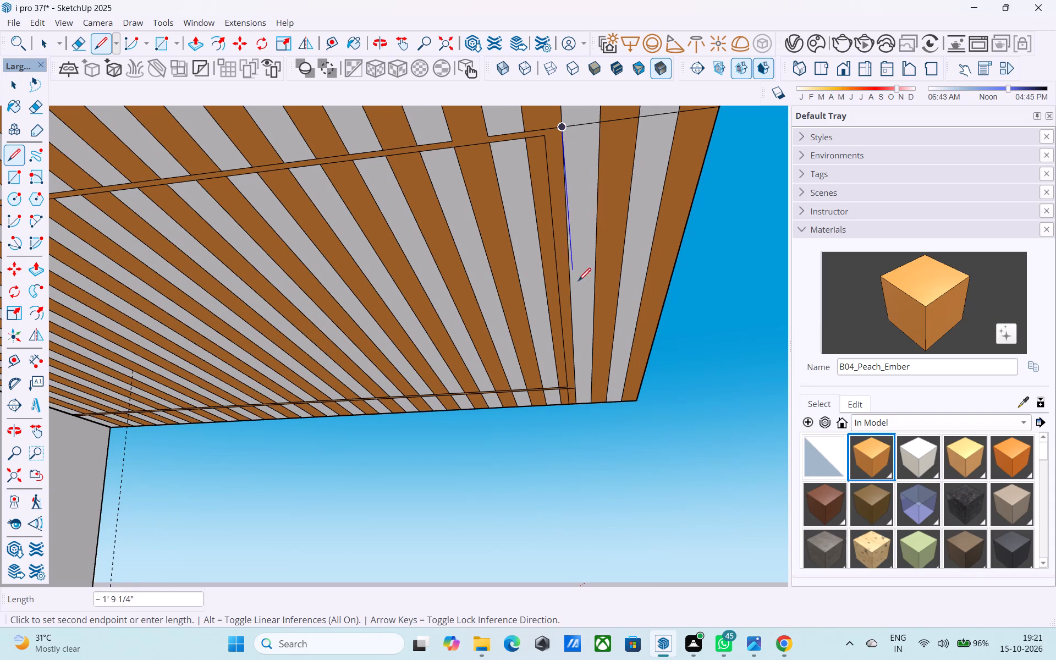
scroll(580, 402, up, 7)
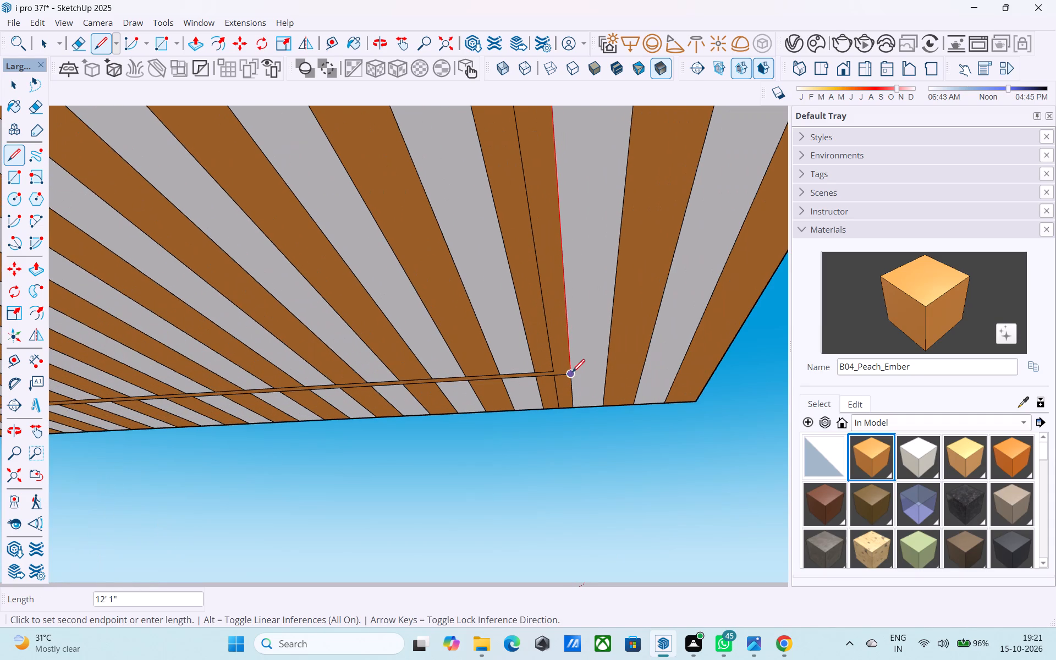
click(566, 376)
scroll(566, 376, down, 10)
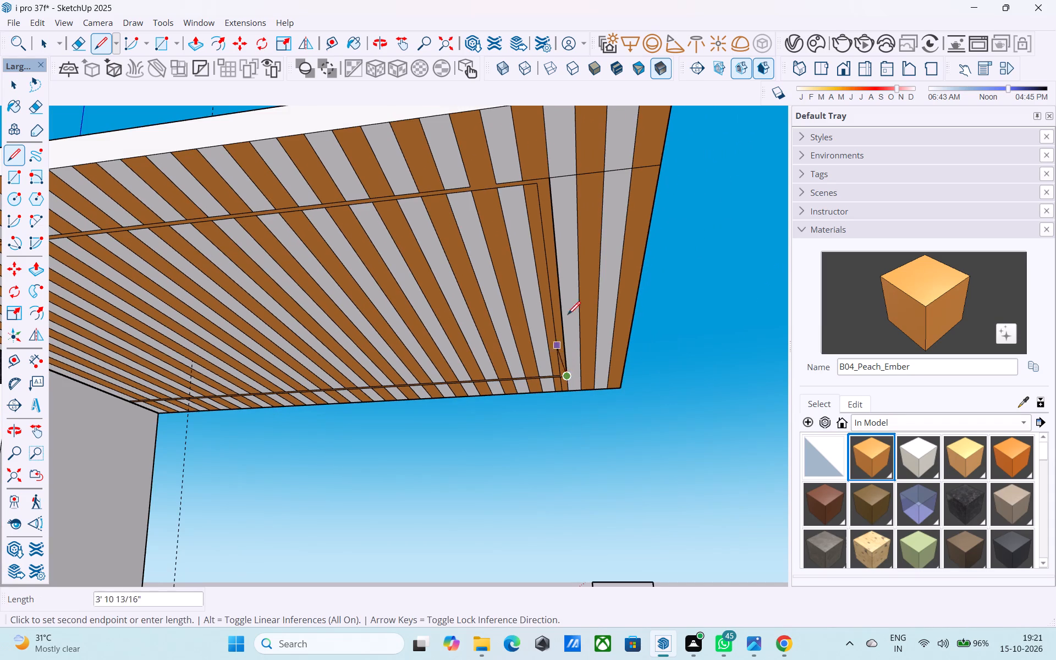
key(space)
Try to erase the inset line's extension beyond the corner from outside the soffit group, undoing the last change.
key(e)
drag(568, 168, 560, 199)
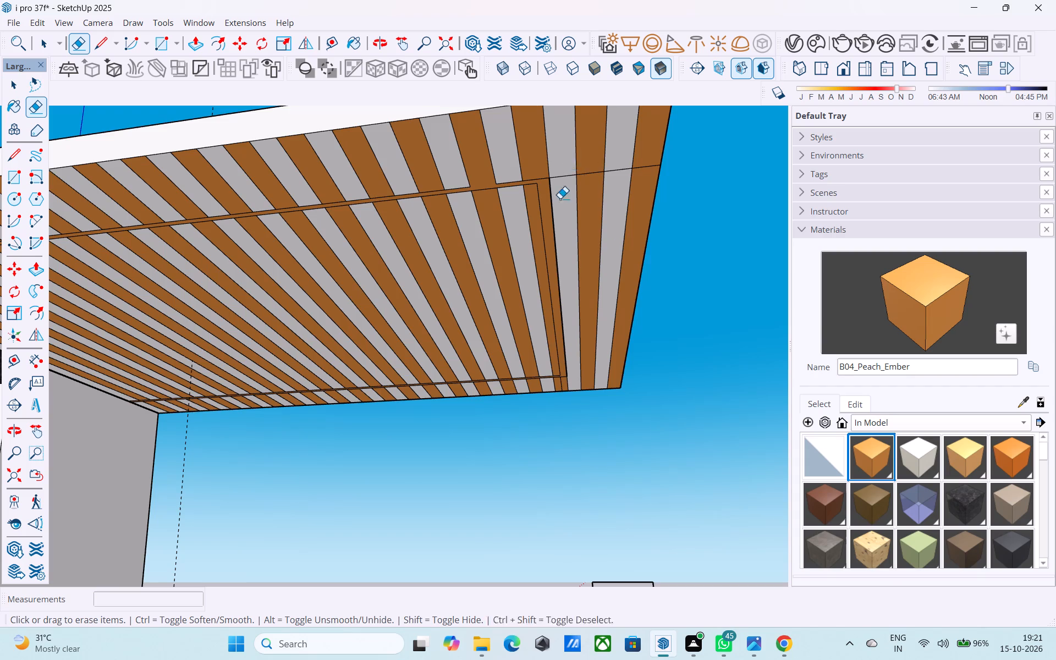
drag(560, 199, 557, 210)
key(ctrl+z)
Open the soffit group and erase the inset line's leftover segments across the outer strips between the inset corner and the slab's edge.
key(space)
double_click(565, 218)
scroll(565, 217, up, 3)
key(e)
drag(558, 155, 562, 173)
drag(636, 147, 637, 167)
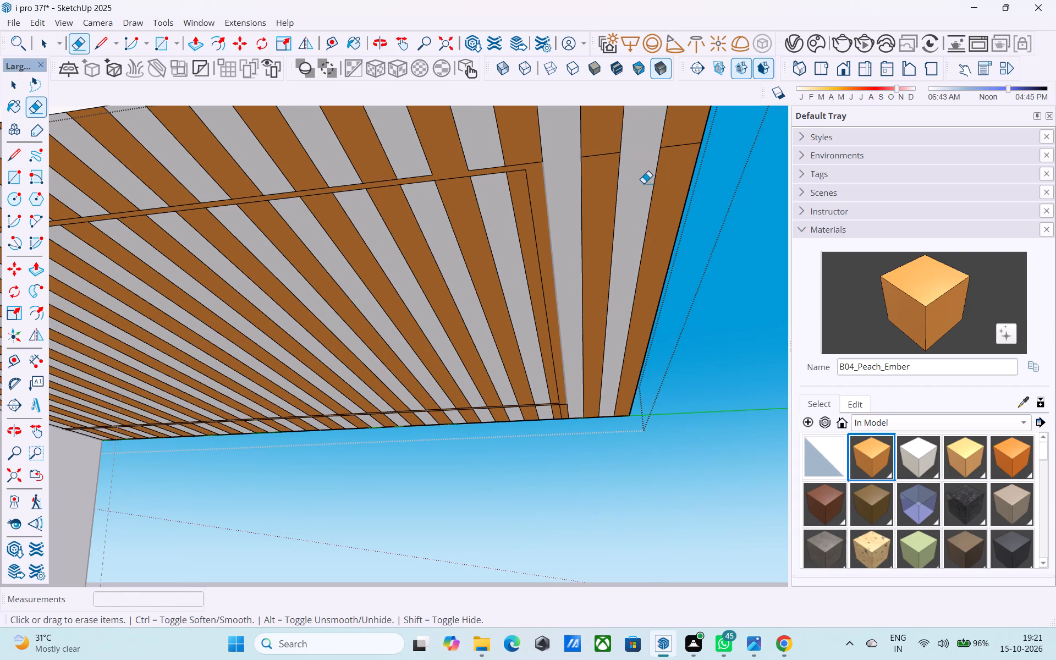
drag(602, 156, 609, 172)
drag(689, 141, 689, 153)
Erase the inset line's leftover segment between the other inset corner and the slab's edge.
scroll(555, 200, down, 2)
middle_drag(592, 415, 540, 335)
scroll(593, 429, up, 6)
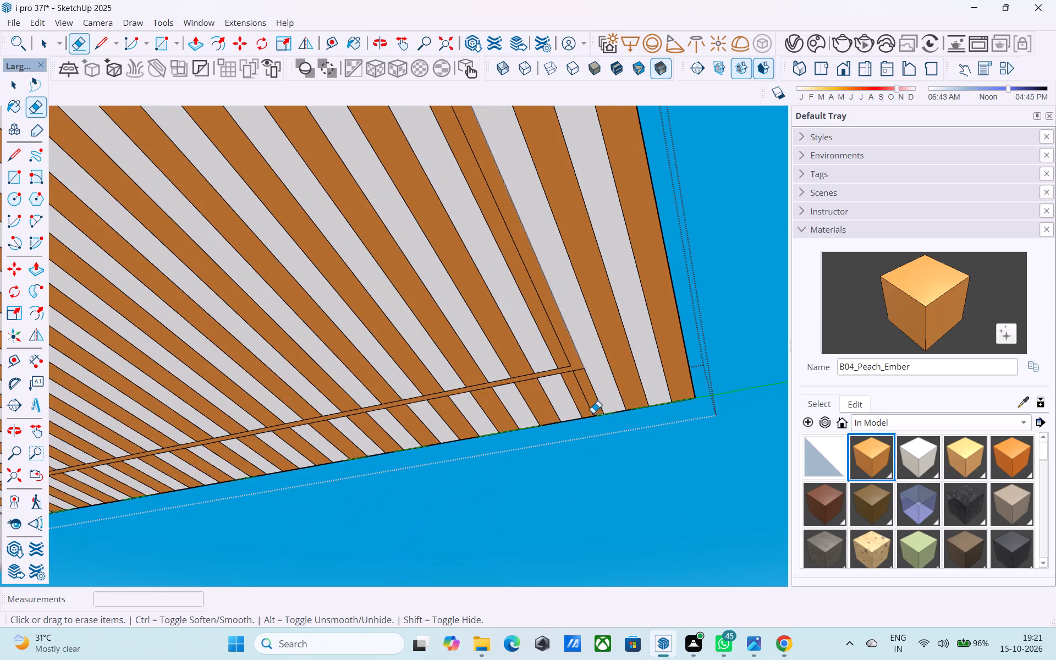
drag(591, 406, 579, 403)
scroll(580, 399, down, 3)
scroll(581, 388, up, 3)
Draw a 12' 1" line along the inset border's outer edge between its two corners.
key(l)
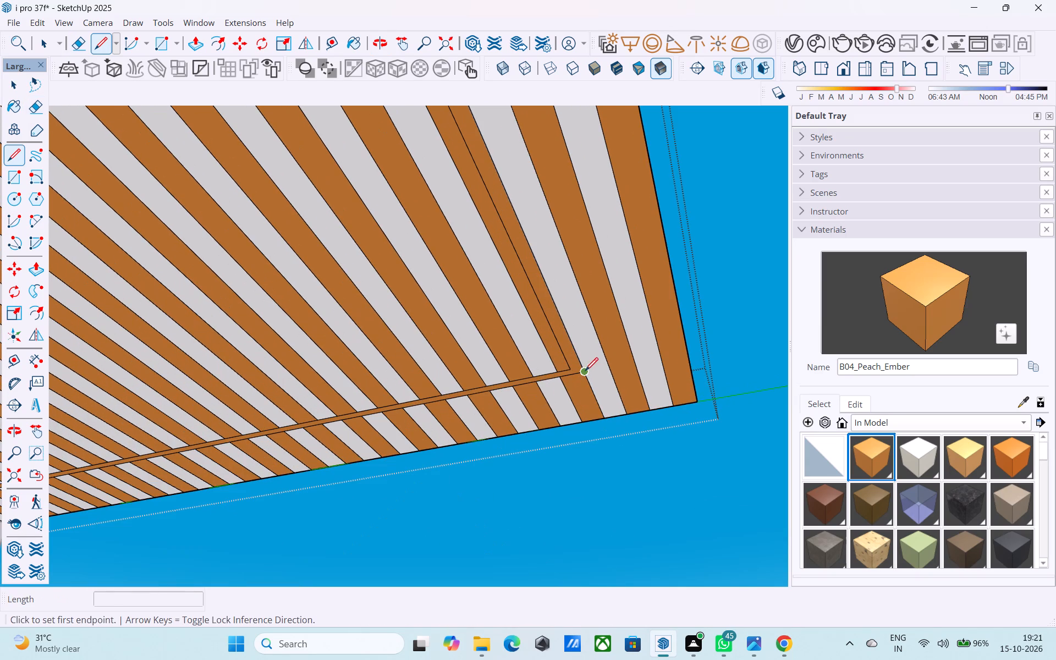
click(585, 372)
scroll(567, 303, down, 2)
middle_drag(566, 303, 624, 416)
shift+scroll(623, 415, down, 5)
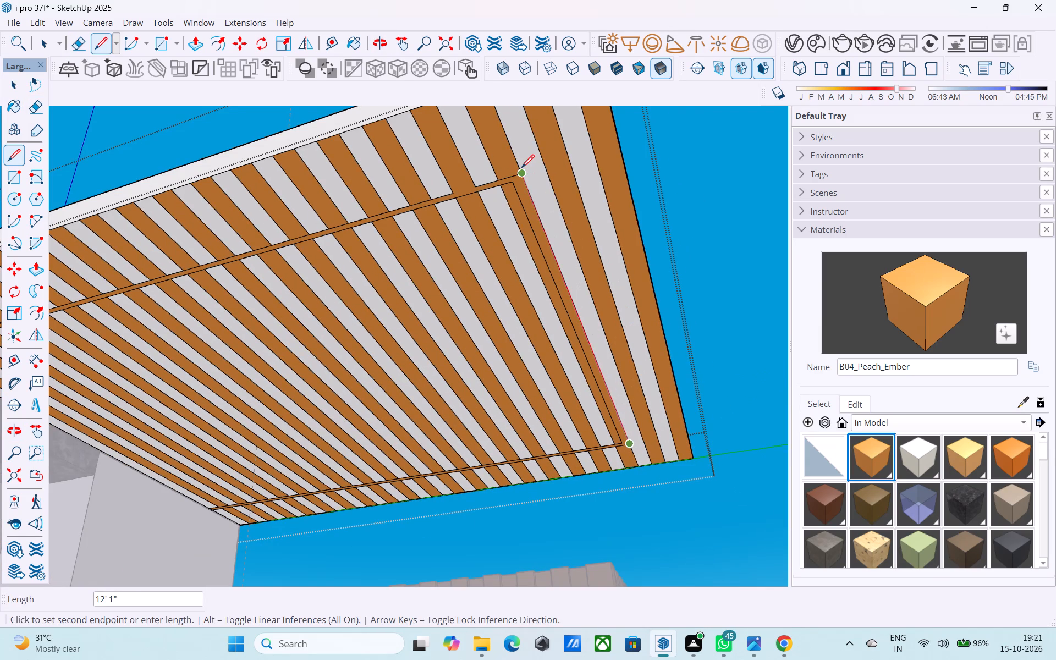
click(521, 169)
key(space)
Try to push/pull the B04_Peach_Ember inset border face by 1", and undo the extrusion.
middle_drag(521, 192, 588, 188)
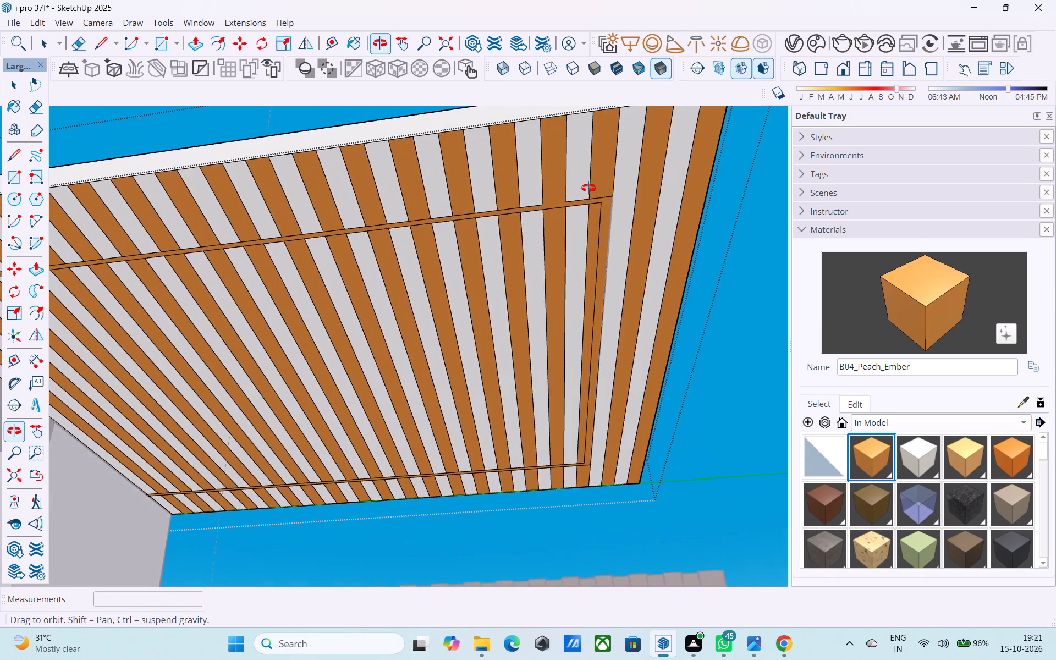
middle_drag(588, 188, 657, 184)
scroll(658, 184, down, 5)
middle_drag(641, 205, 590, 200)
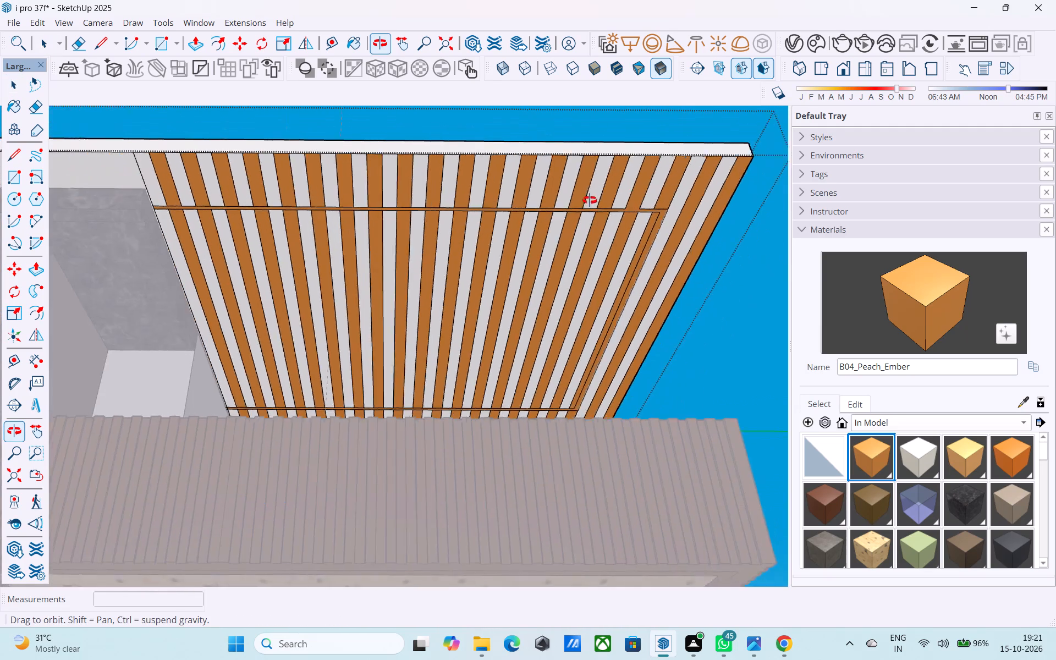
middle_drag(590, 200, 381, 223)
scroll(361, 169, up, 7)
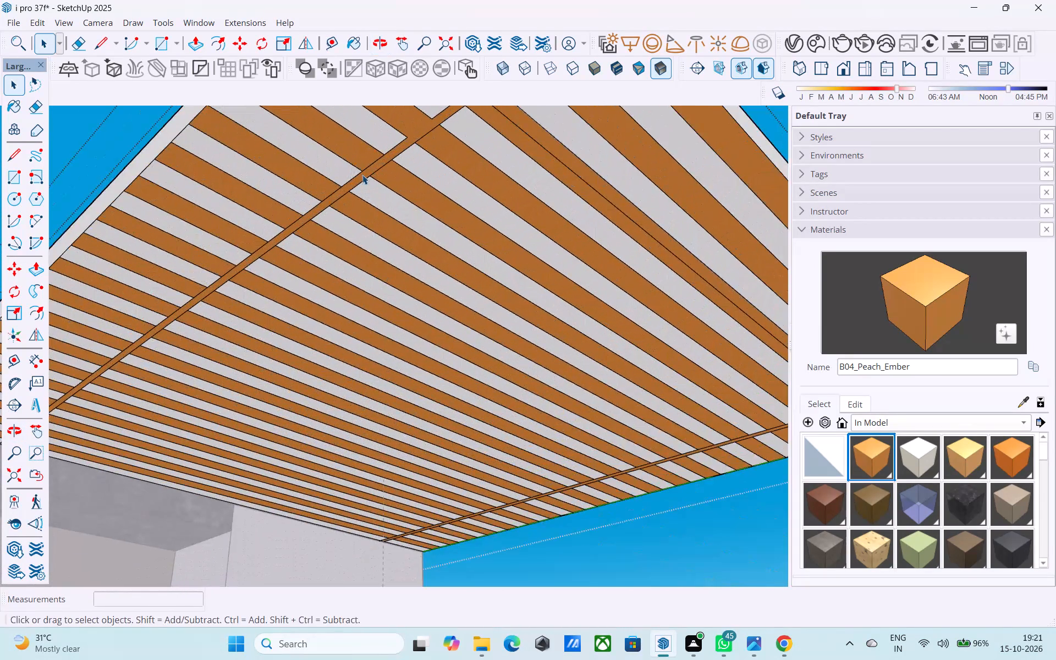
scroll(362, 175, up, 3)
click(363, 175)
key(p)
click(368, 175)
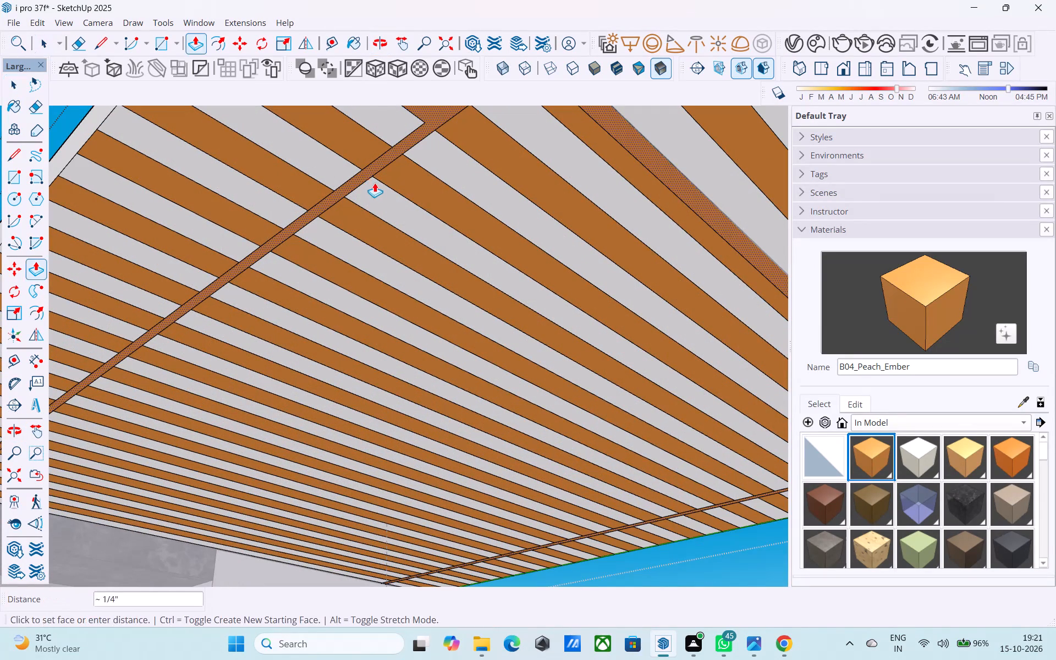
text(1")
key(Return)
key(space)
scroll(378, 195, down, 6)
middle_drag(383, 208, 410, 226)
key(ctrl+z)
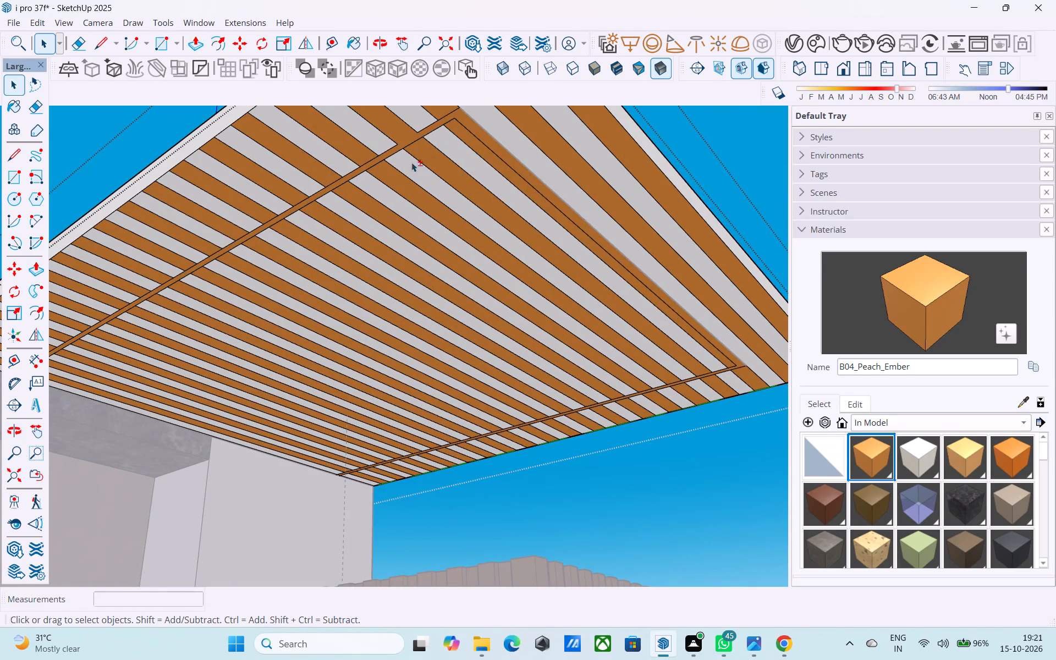
Draw a short line along the inset border's outer edge across one soffit strip near the corner.
shift+middle_drag(411, 162, 429, 235)
scroll(434, 222, up, 4)
key(l)
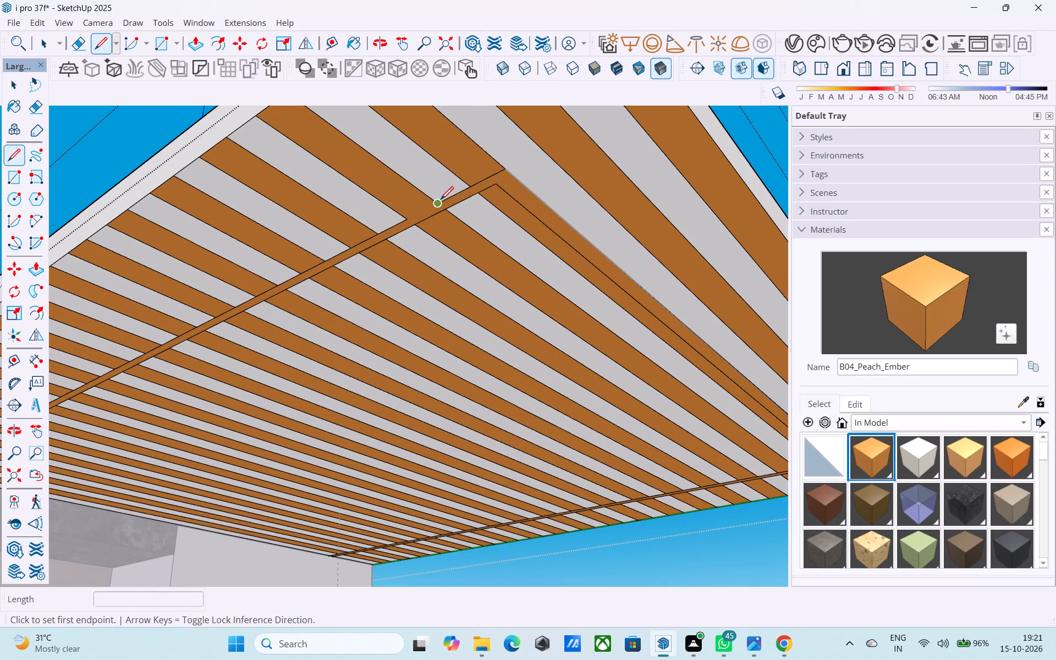
click(441, 201)
click(403, 221)
key(space)
Push/Pull the inset border face 1" down from the top roof soffit and exit the soffit group.
click(408, 222)
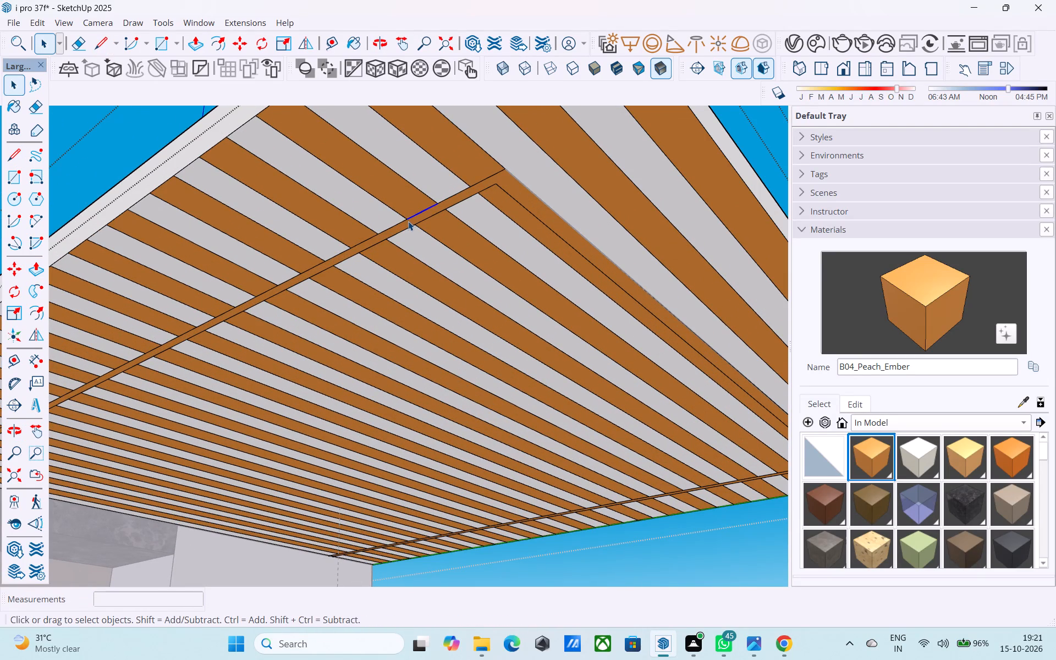
click(410, 225)
scroll(410, 225, up, 4)
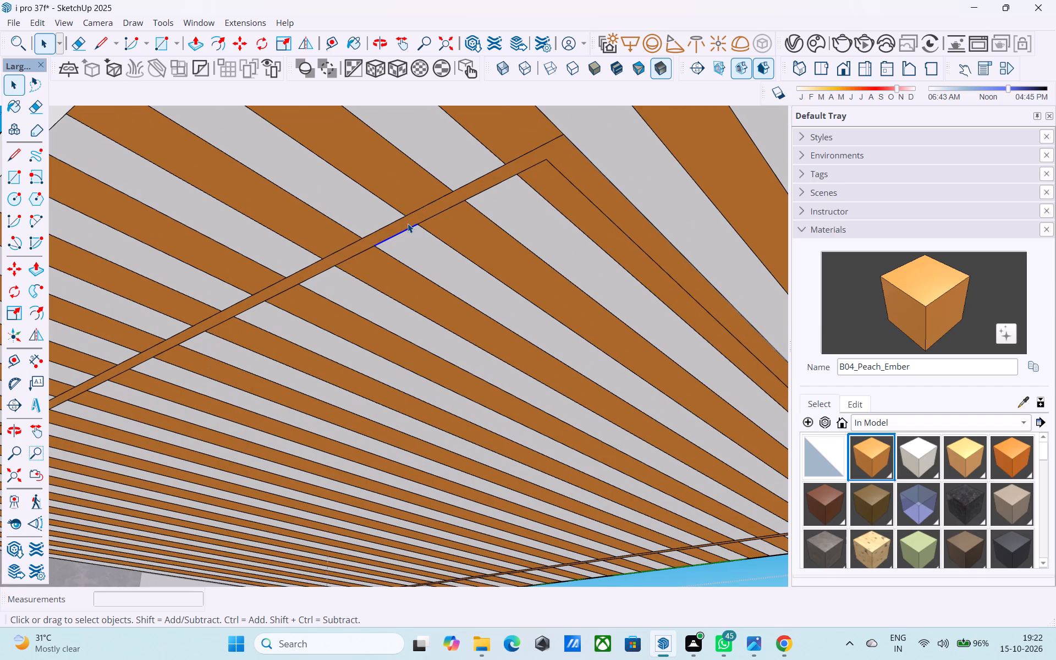
click(408, 223)
key(p)
click(408, 223)
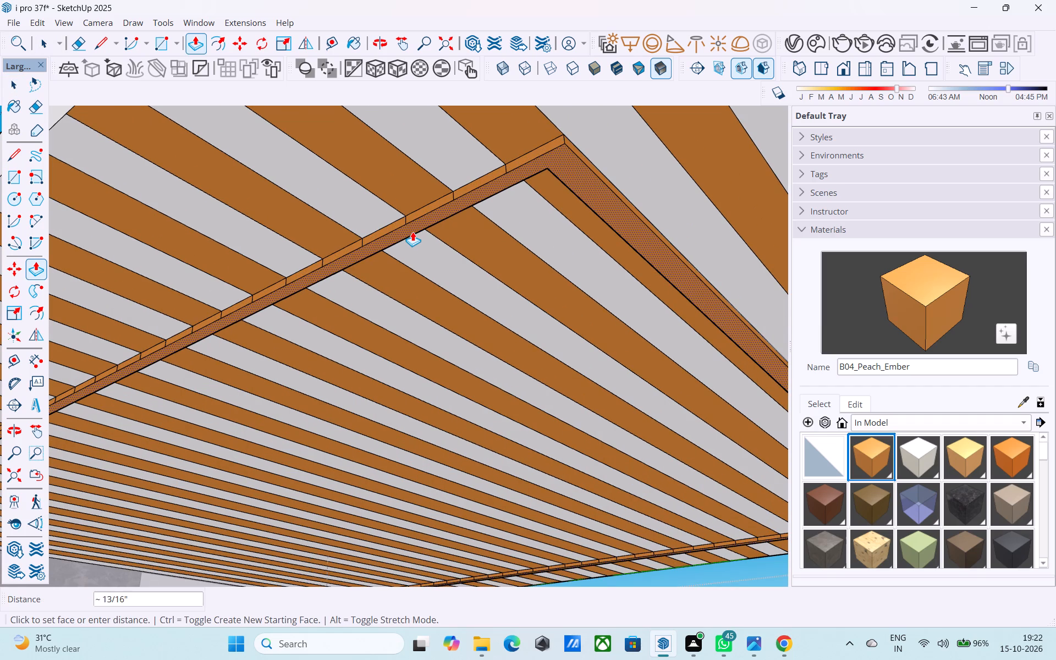
key(1)
key(shift+quotedbl)
key(Return)
key(space)
scroll(413, 232, down, 13)
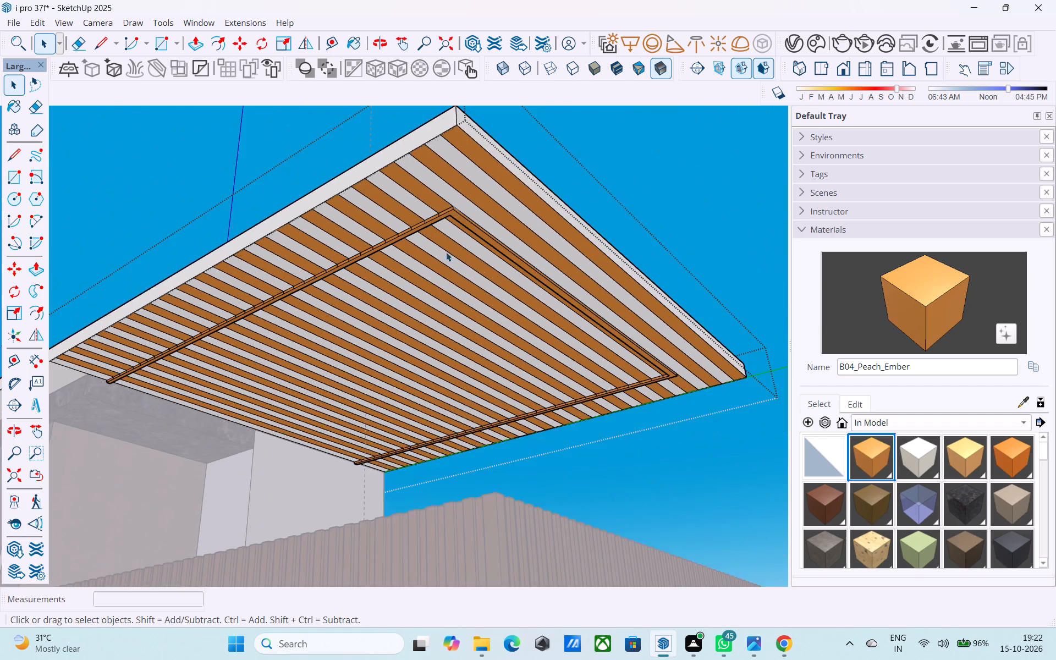
middle_drag(494, 276, 562, 270)
scroll(557, 278, down, 6)
middle_drag(467, 278, 505, 372)
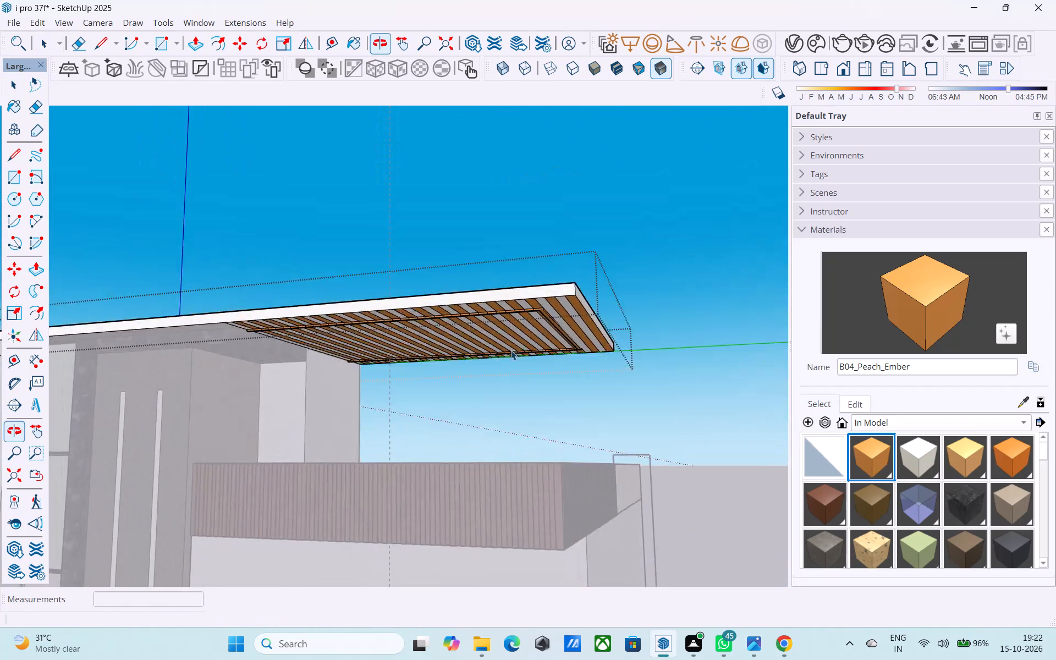
scroll(554, 309, down, 5)
click(637, 223)
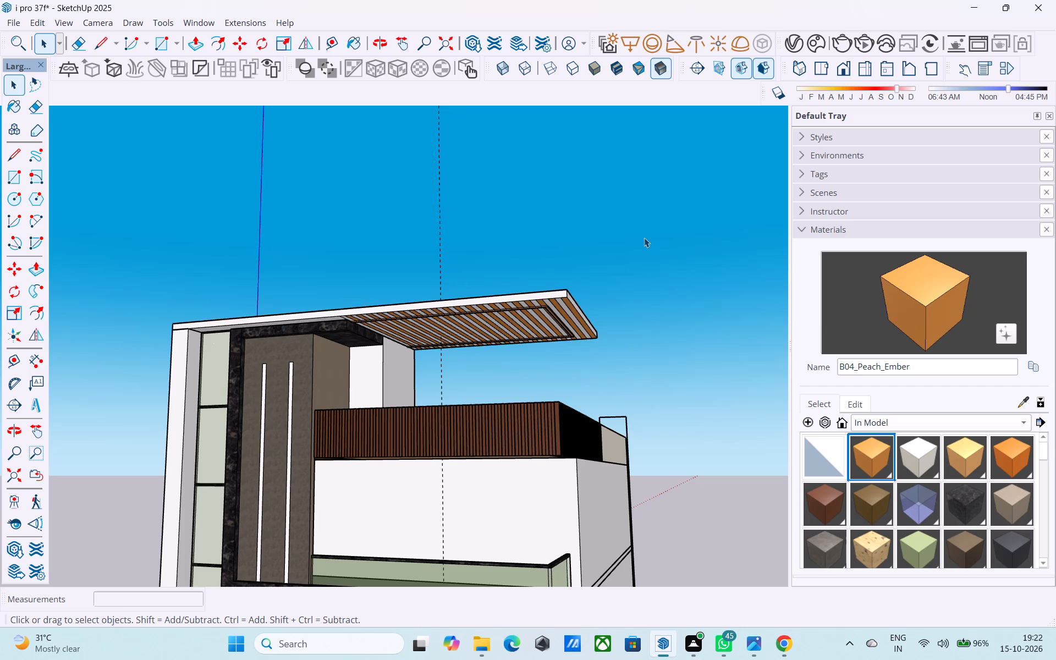
Examine the balconies below the top roof, including their glass railings, slab edges and soffits.
scroll(644, 238, down, 3)
middle_drag(545, 342, 542, 409)
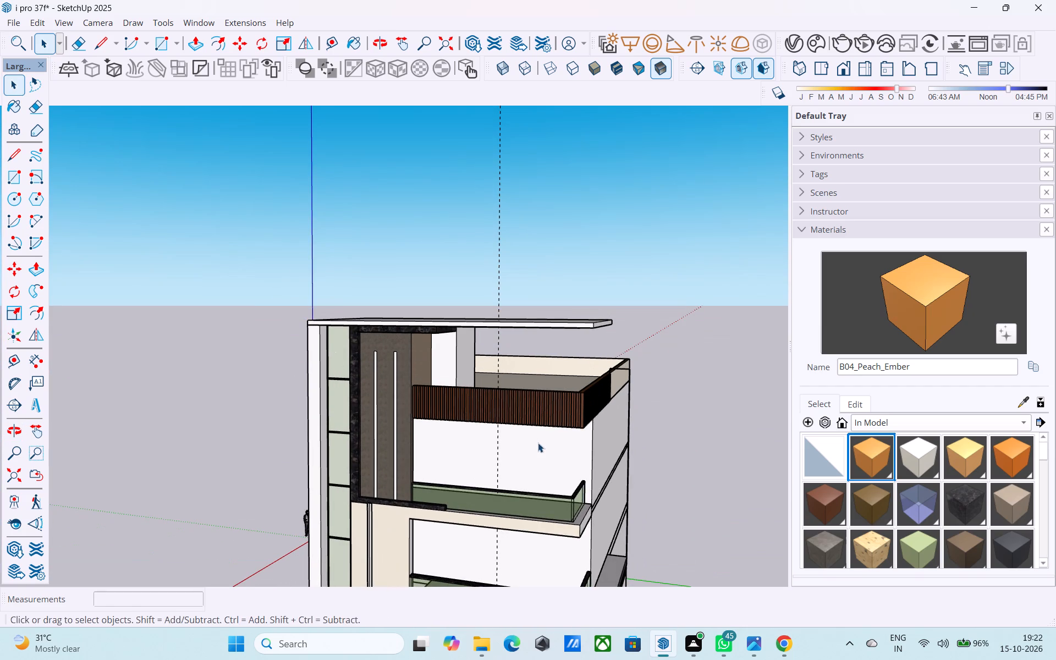
shift+middle_drag(506, 468, 495, 493)
scroll(495, 493, up, 12)
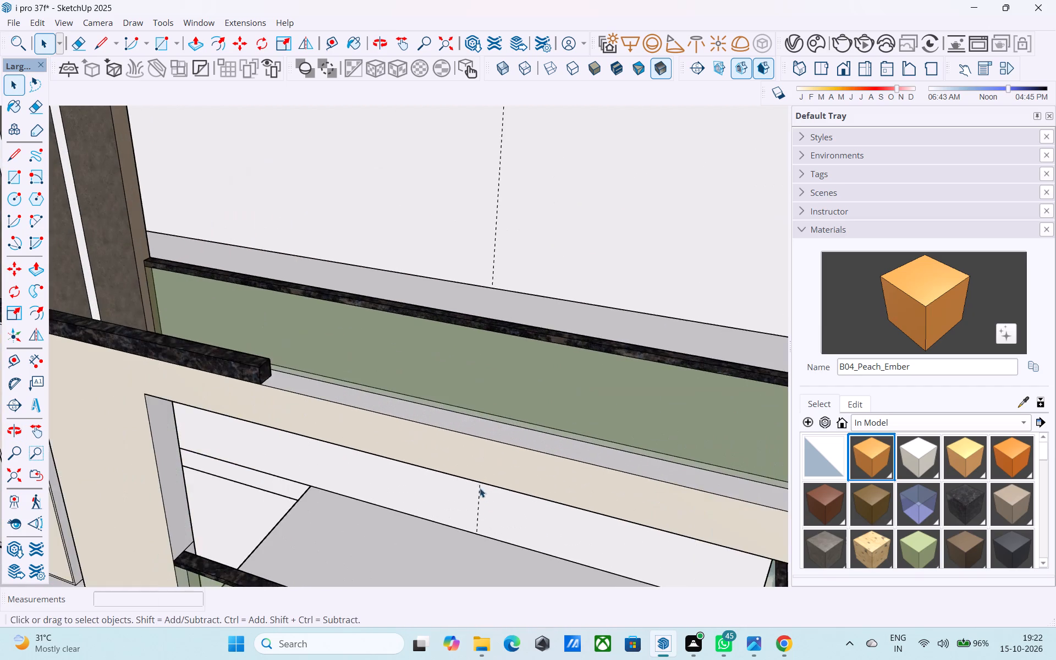
scroll(480, 474, down, 2)
shift+middle_drag(479, 474, 392, 534)
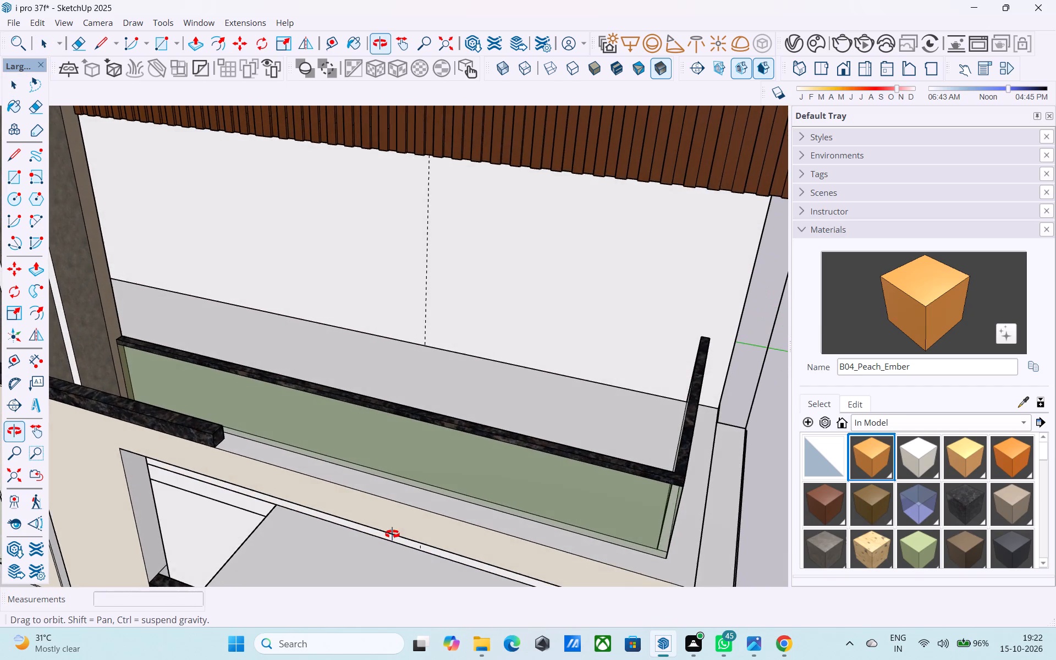
shift+middle_drag(392, 534, 393, 534)
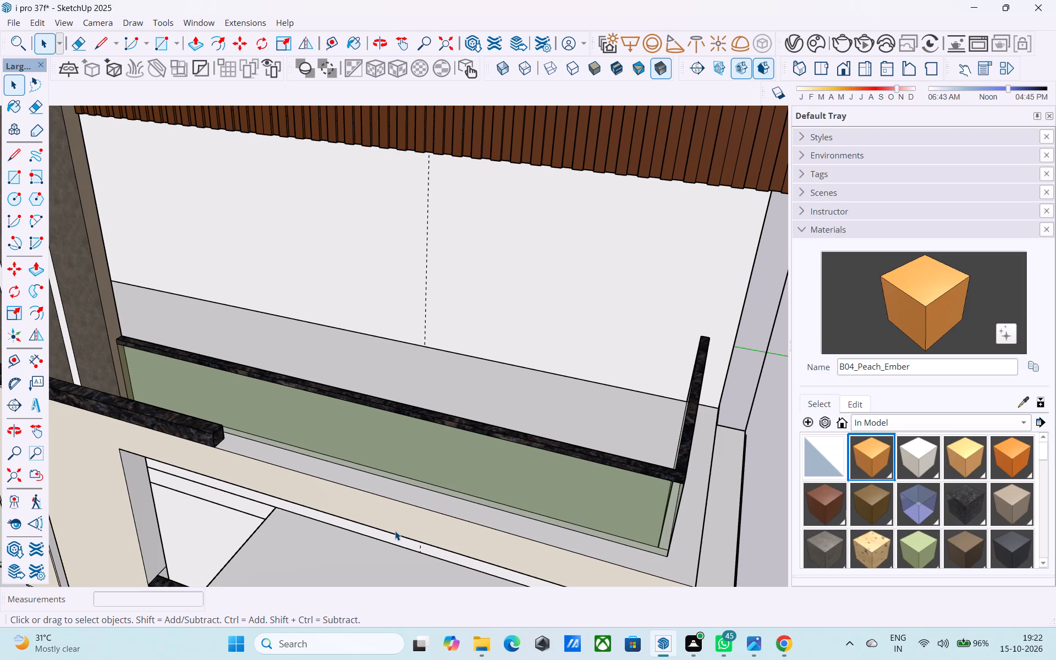
middle_drag(415, 514, 506, 358)
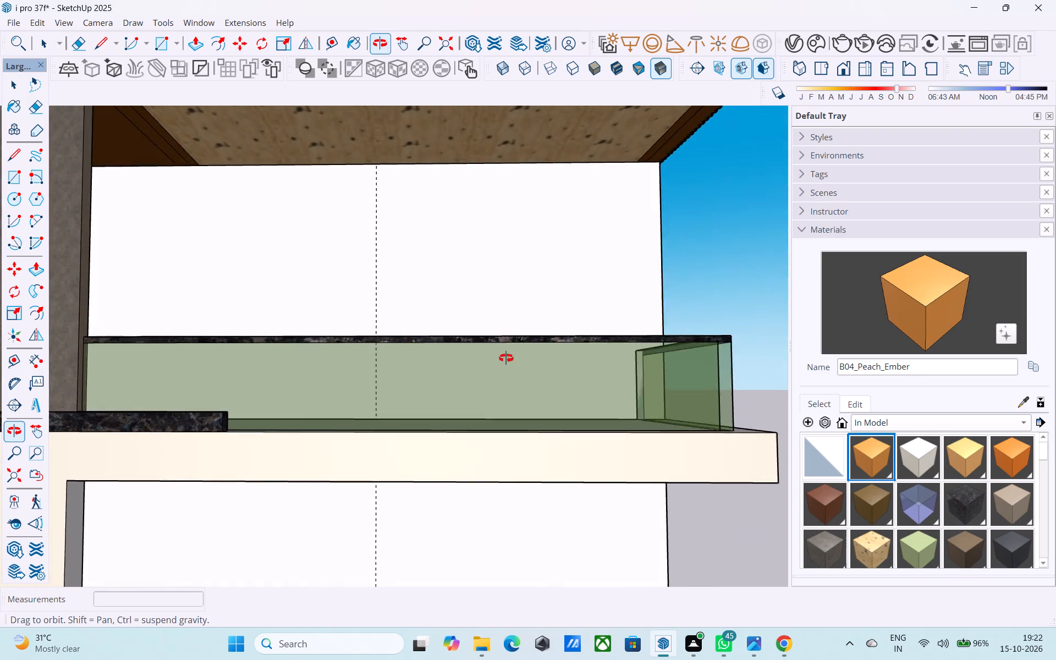
middle_drag(506, 358, 503, 346)
scroll(491, 350, down, 5)
shift+middle_drag(473, 375, 422, 471)
scroll(422, 473, down, 6)
shift+middle_drag(419, 477, 403, 497)
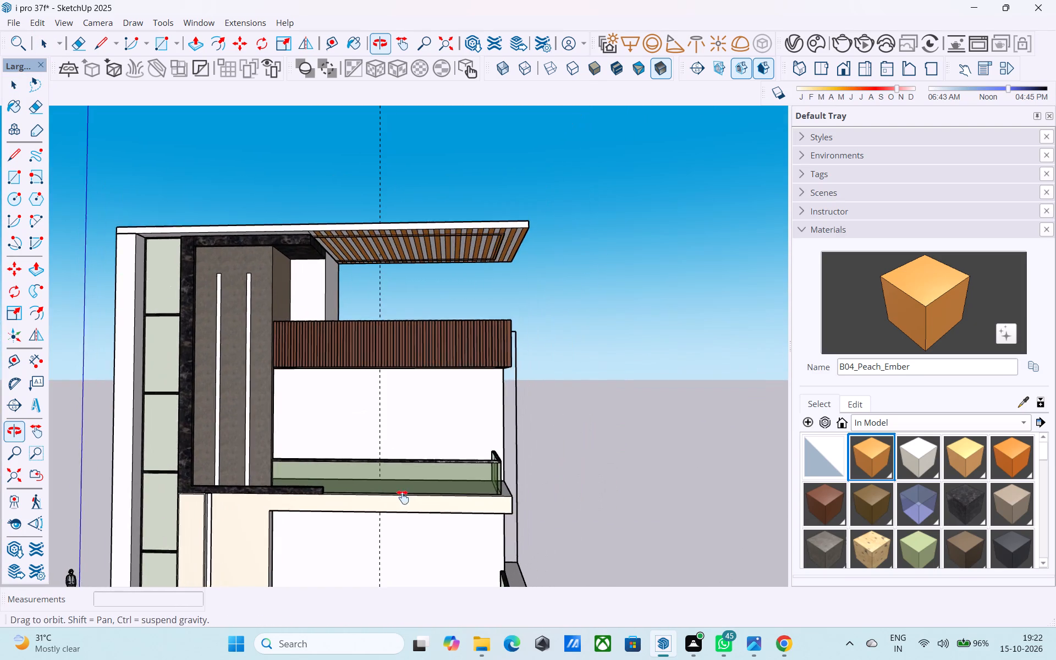
shift+middle_drag(403, 497, 396, 475)
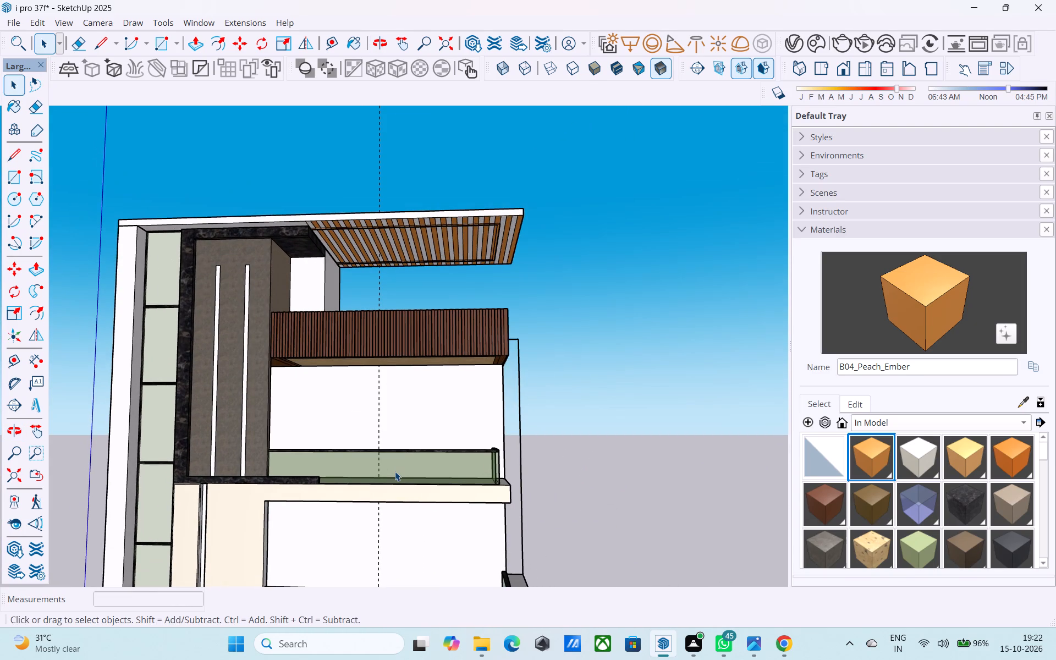
middle_drag(395, 471, 402, 531)
middle_drag(392, 519, 418, 520)
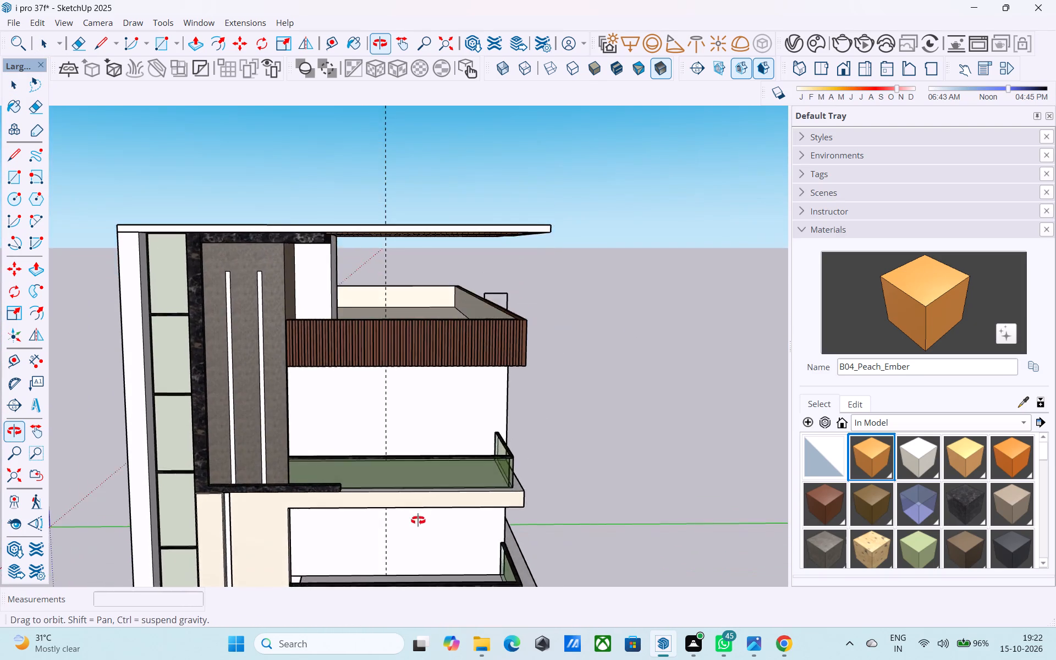
middle_drag(418, 520, 436, 520)
scroll(436, 520, up, 4)
middle_drag(421, 461, 404, 580)
scroll(403, 580, up, 3)
middle_drag(427, 429, 426, 476)
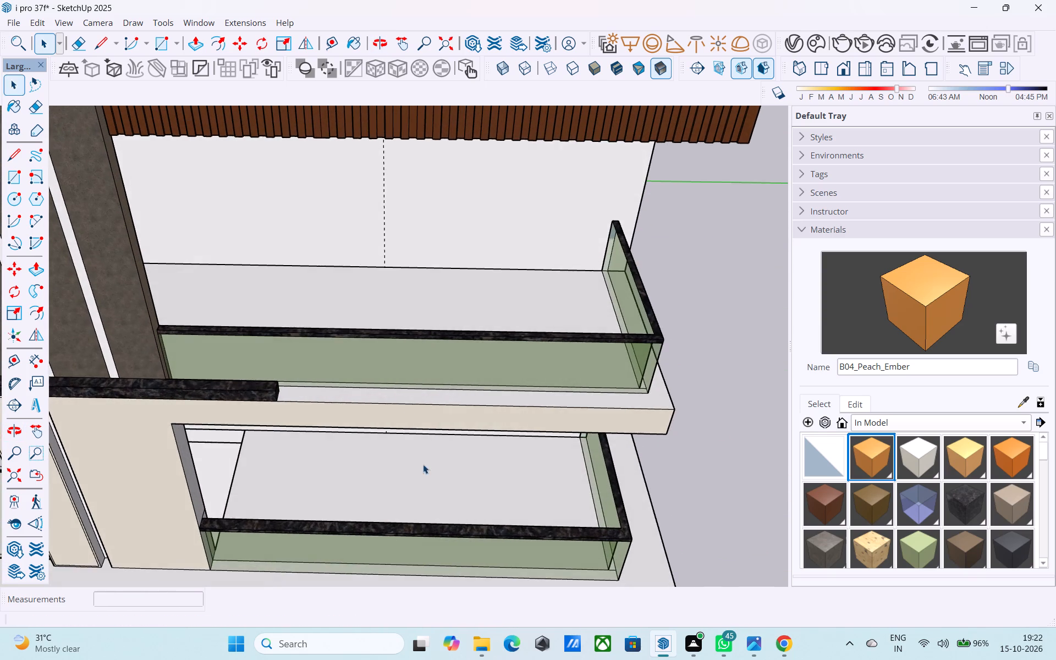
middle_drag(404, 390, 392, 436)
scroll(391, 436, up, 3)
scroll(395, 404, down, 9)
middle_drag(397, 420, 406, 443)
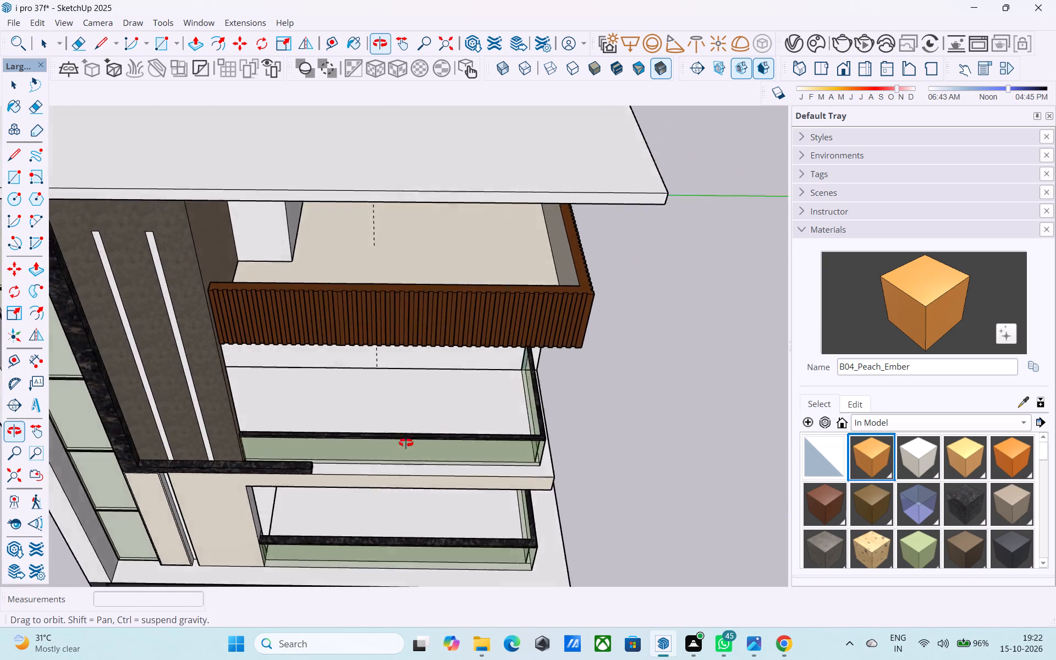
middle_drag(406, 443, 456, 333)
scroll(453, 338, down, 4)
middle_drag(450, 367, 415, 392)
scroll(415, 392, up, 3)
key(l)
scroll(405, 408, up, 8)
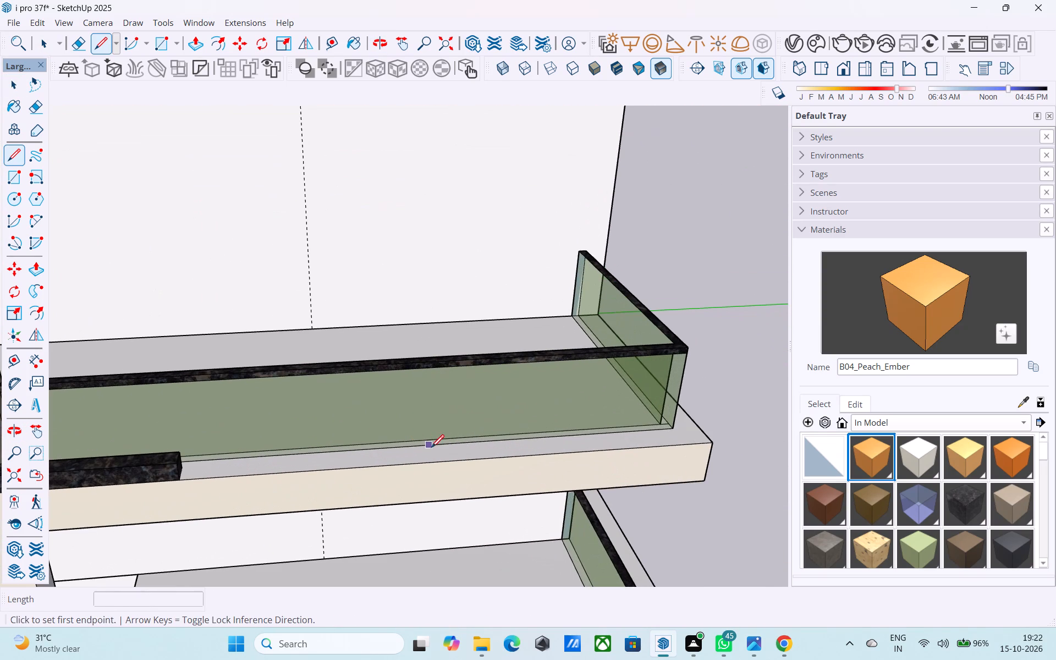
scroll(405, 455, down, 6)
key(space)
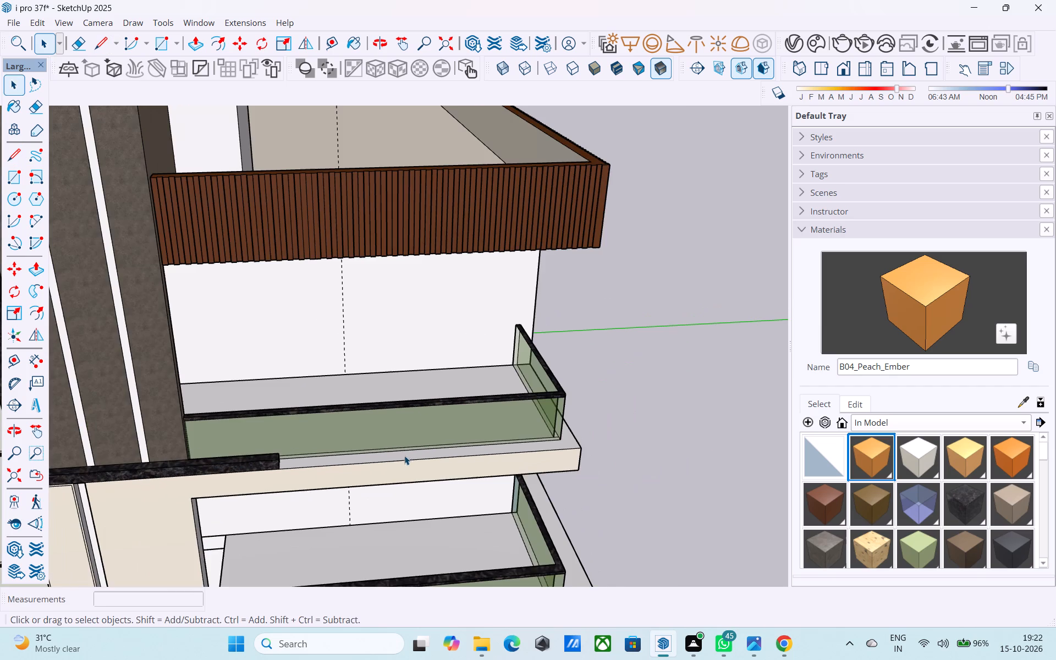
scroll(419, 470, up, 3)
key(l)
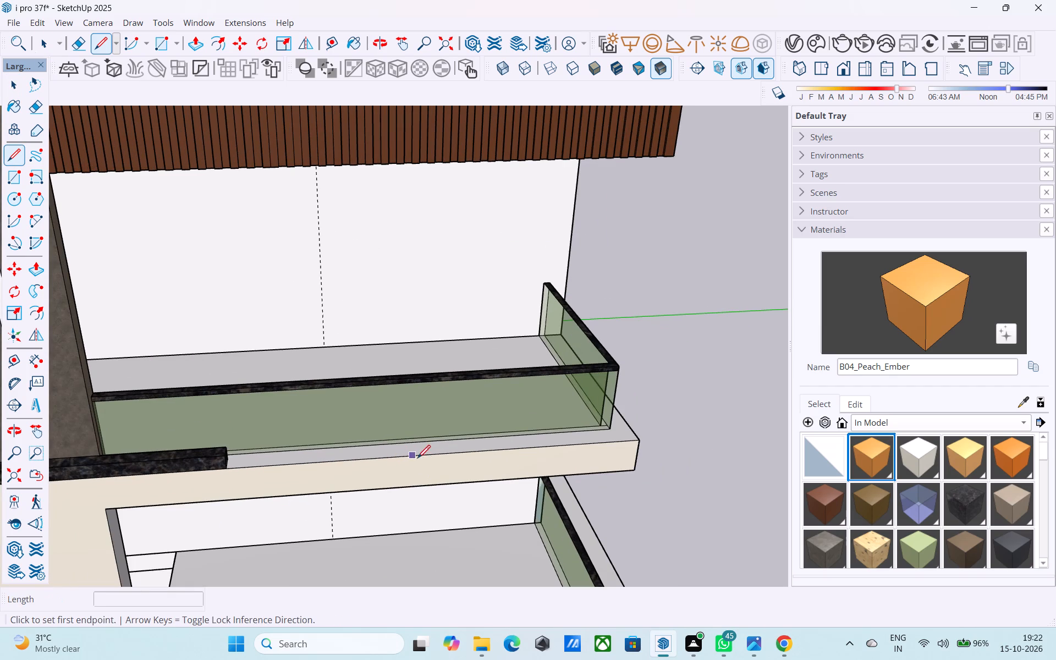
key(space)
Open the upper glass-railed balcony's slab group and draw a short line across its top ledge from the front edge to the railing.
double_click(440, 457)
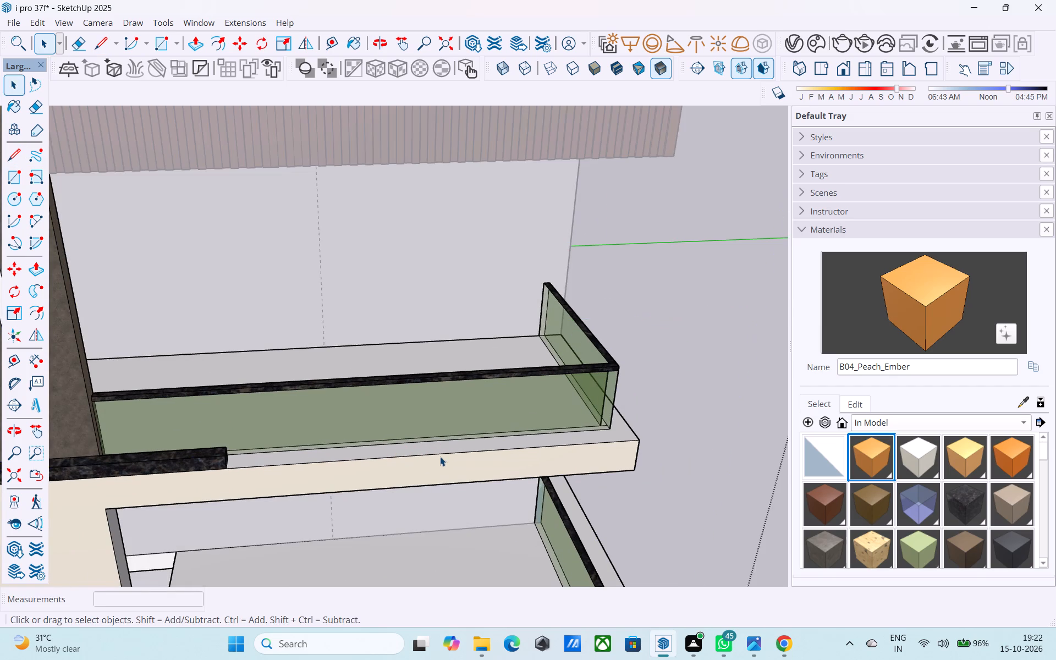
scroll(439, 456, up, 1)
key(l)
click(435, 456)
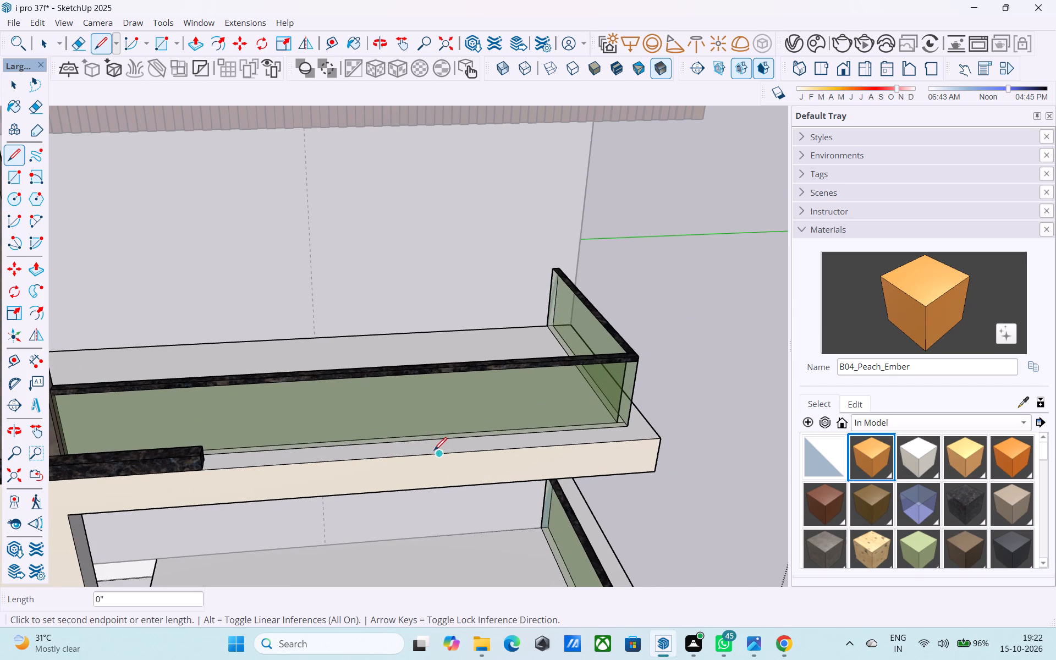
scroll(433, 449, up, 4)
click(435, 436)
key(space)
Copy the short ledge line 1' along the balcony slab's front edge, towards the dark stone band.
click(438, 441)
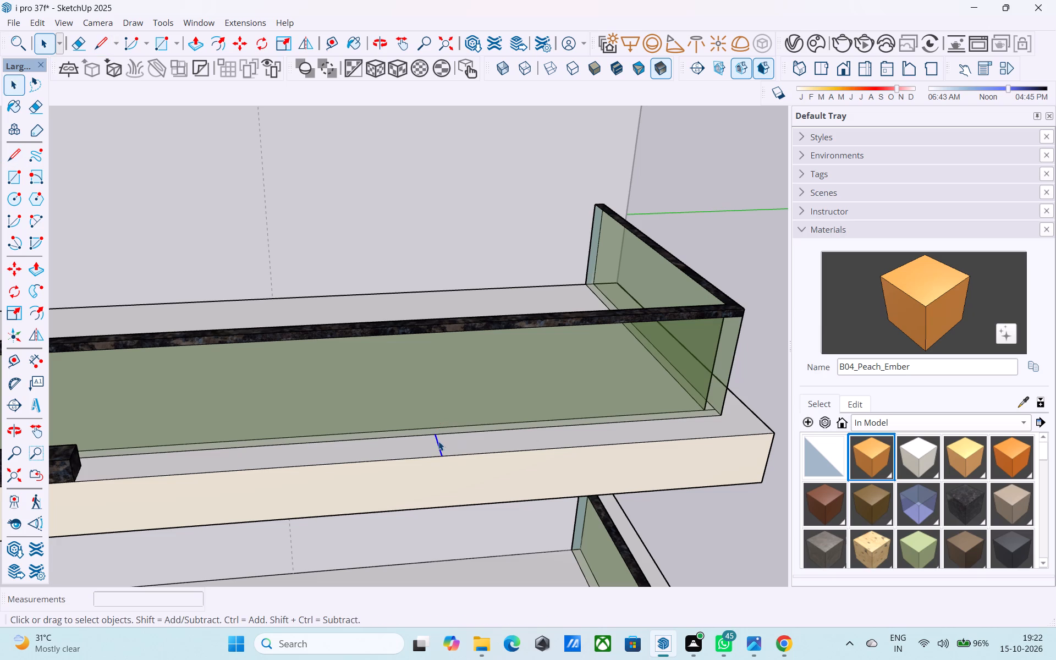
key(m)
click(443, 458)
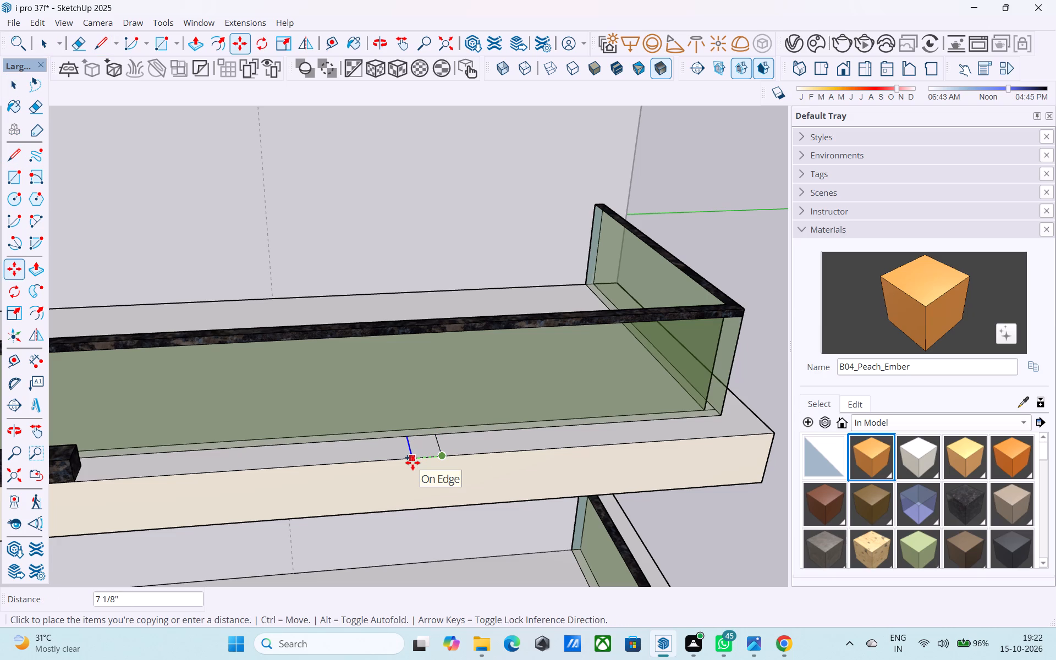
text(1')
key(Return)
key(space)
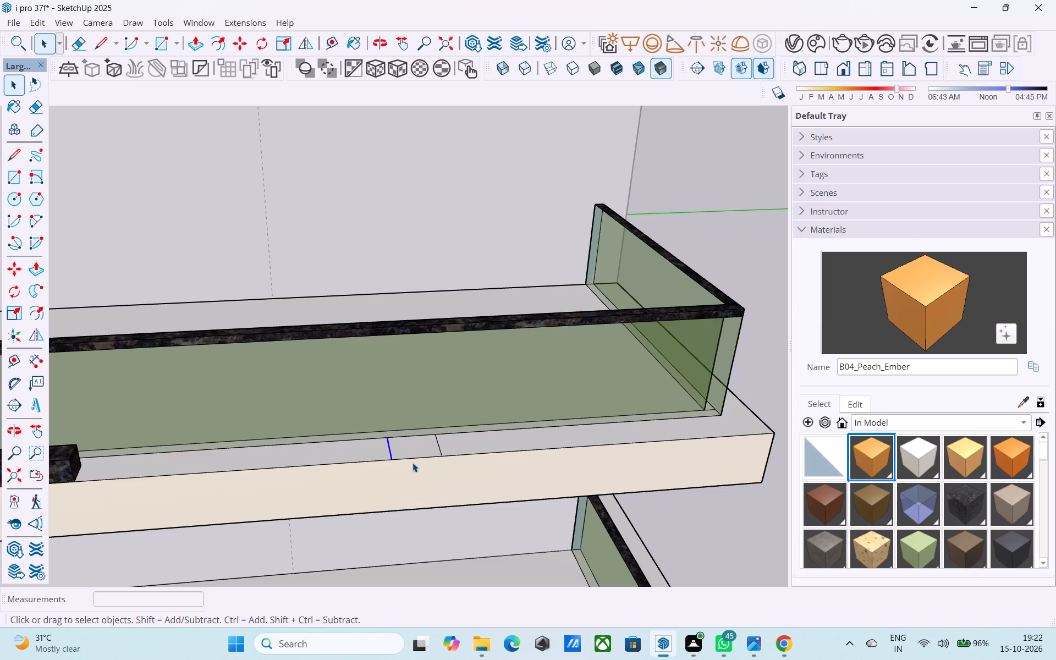
Copy the original ledge cross line 1' along the balcony slab's front edge, away from the dark stone band.
click(439, 446)
text(NM)
click(440, 454)
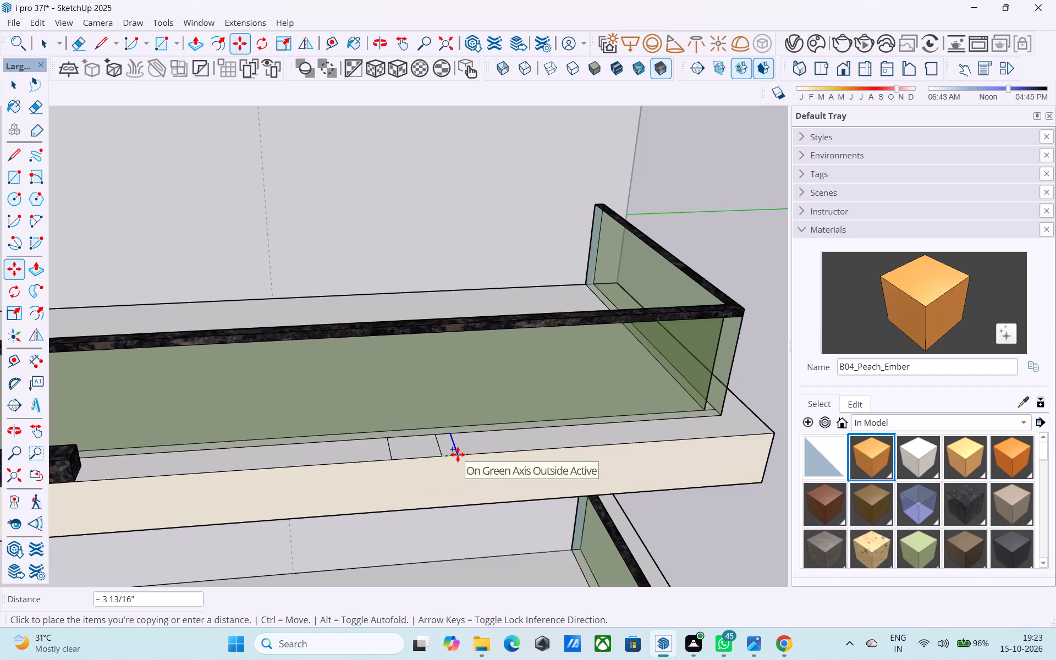
text(1')
key(Return)
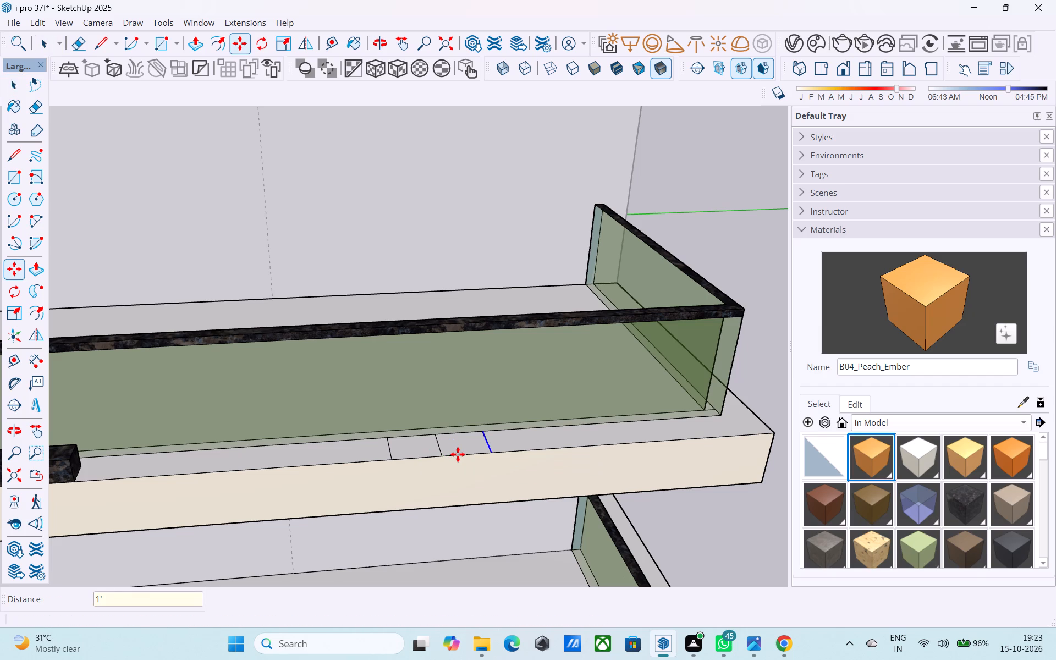
Draw a lengthwise centre line on the ledge joining the midpoints of the two outer cross lines.
middle_drag(367, 435, 372, 478)
scroll(382, 481, up, 2)
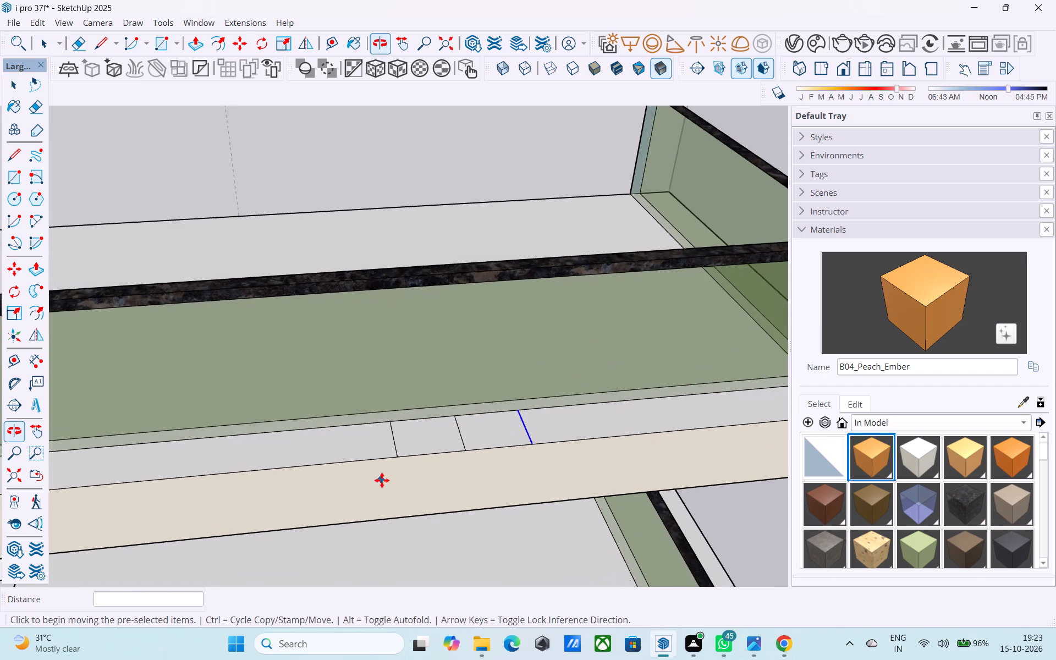
scroll(382, 480, up, 2)
key(l)
click(398, 437)
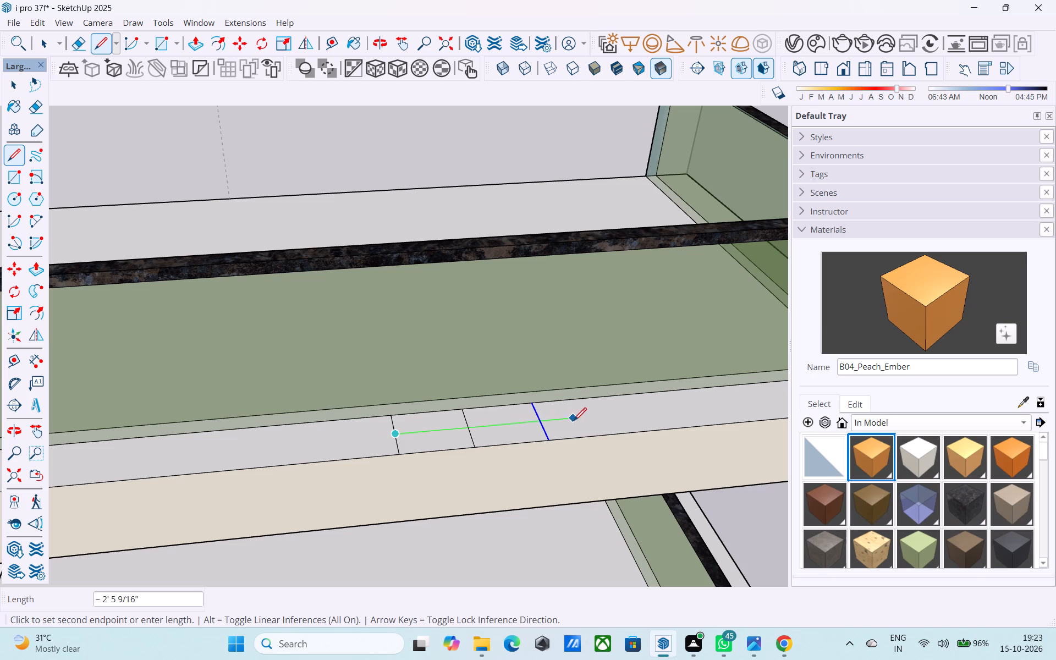
click(541, 425)
key(space)
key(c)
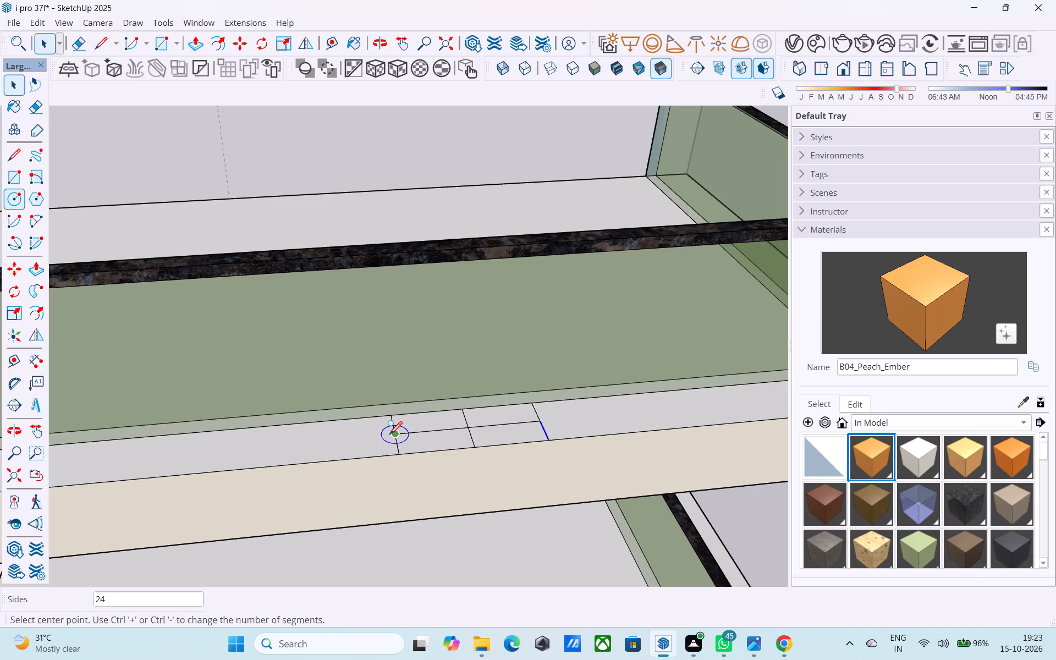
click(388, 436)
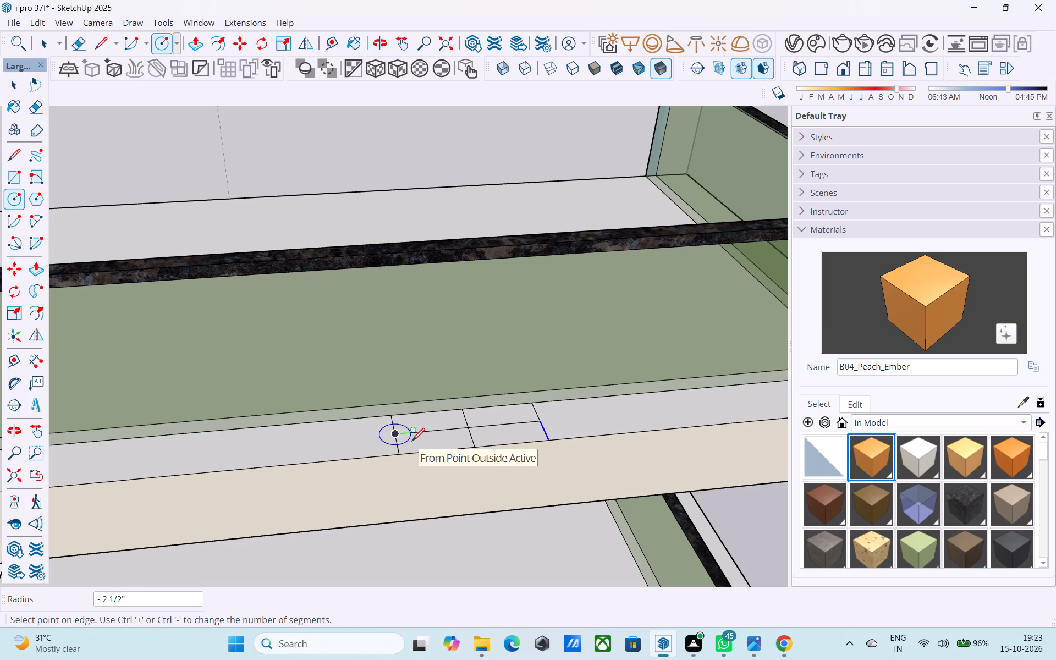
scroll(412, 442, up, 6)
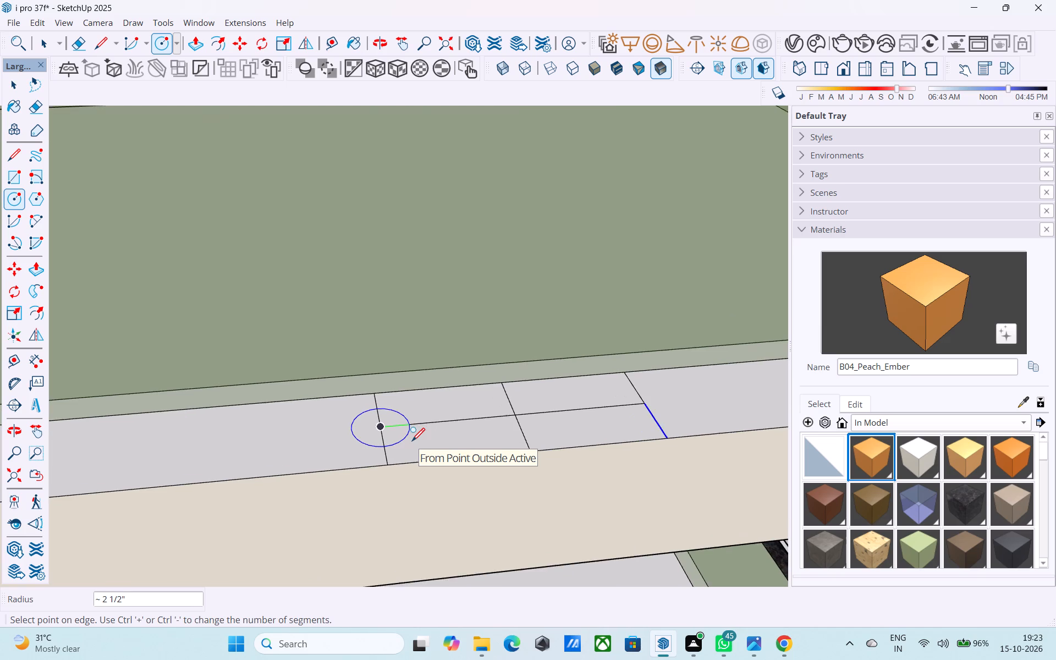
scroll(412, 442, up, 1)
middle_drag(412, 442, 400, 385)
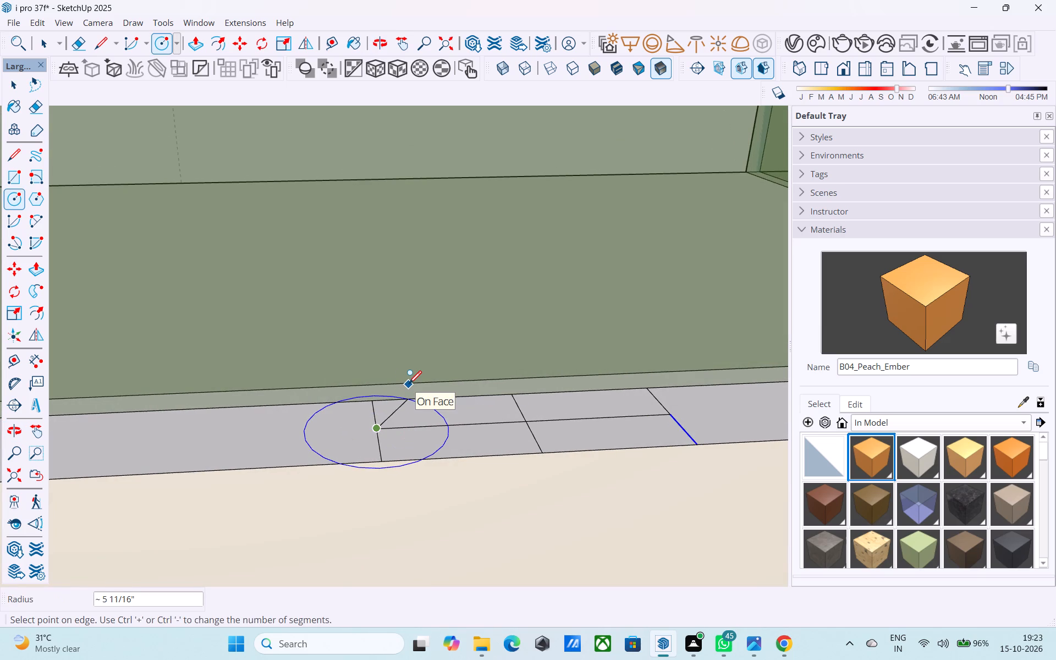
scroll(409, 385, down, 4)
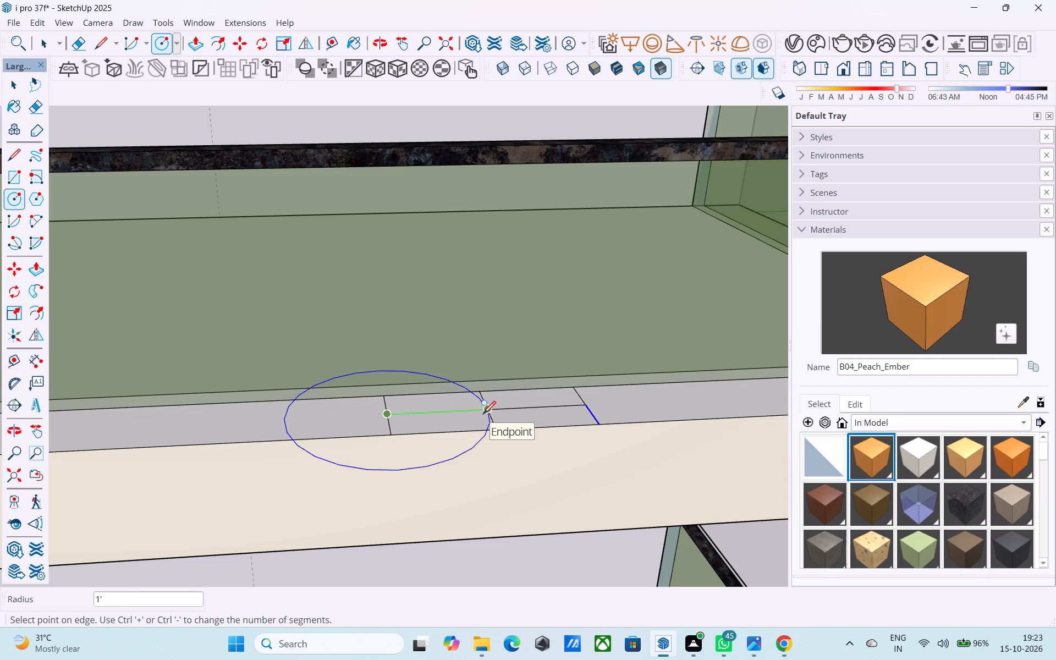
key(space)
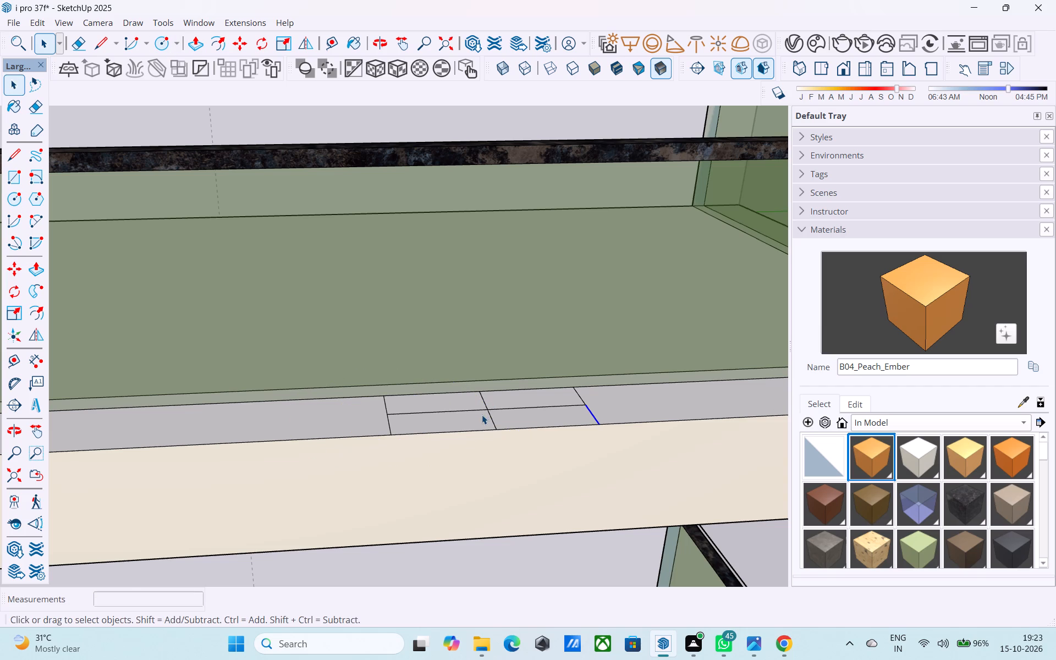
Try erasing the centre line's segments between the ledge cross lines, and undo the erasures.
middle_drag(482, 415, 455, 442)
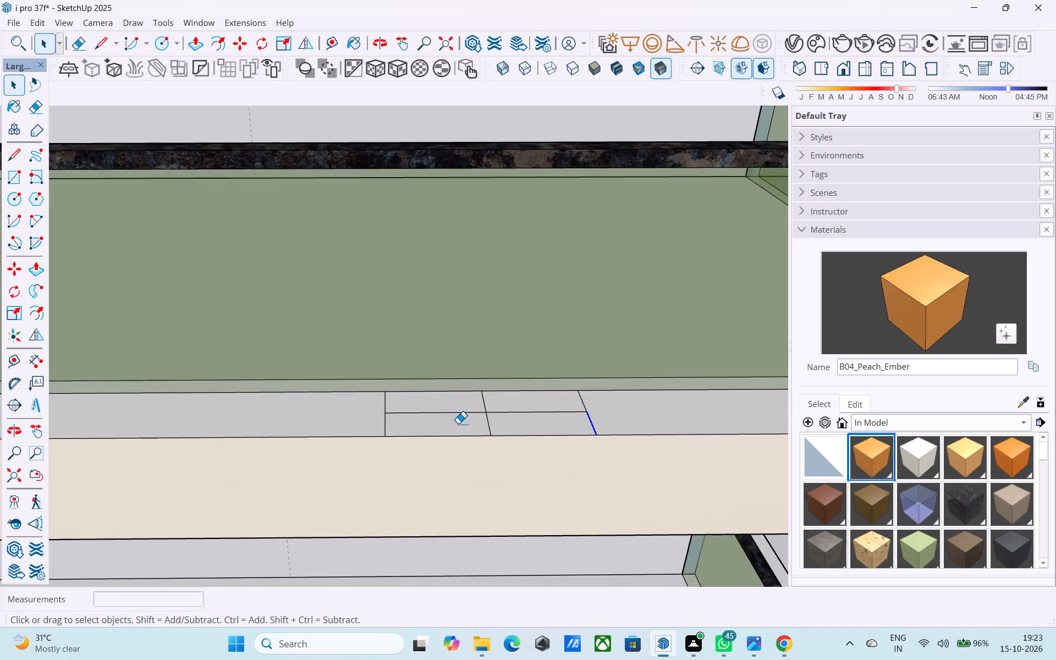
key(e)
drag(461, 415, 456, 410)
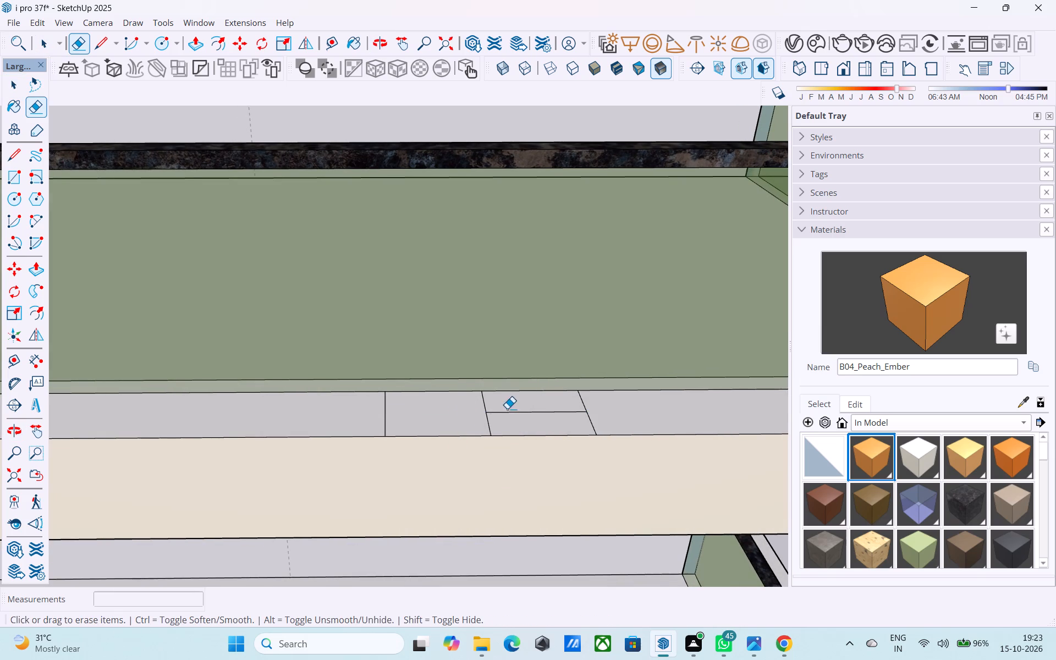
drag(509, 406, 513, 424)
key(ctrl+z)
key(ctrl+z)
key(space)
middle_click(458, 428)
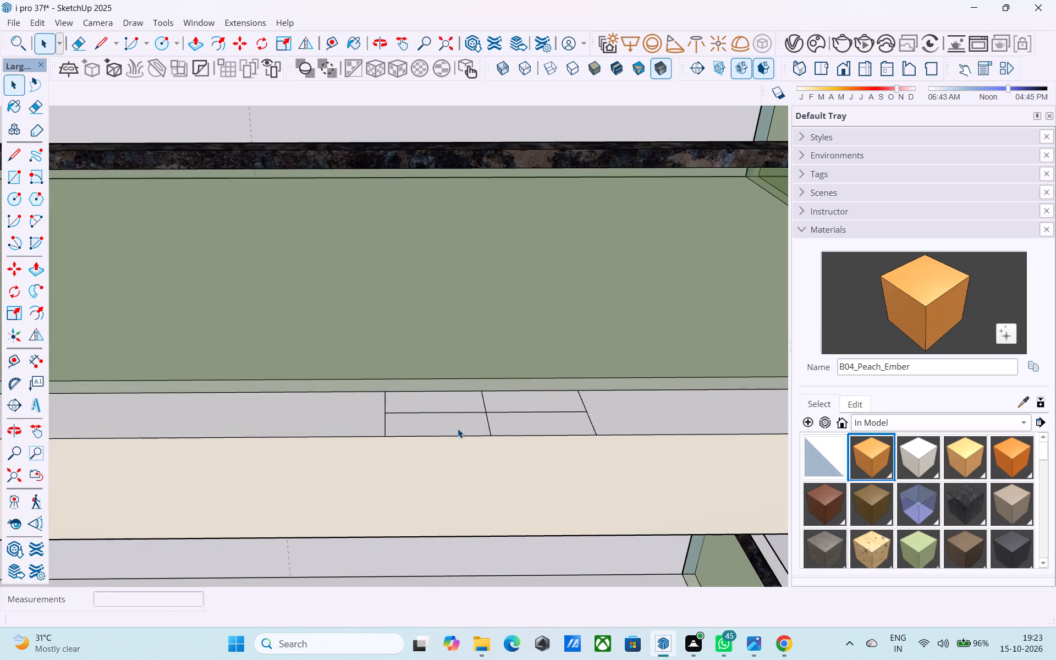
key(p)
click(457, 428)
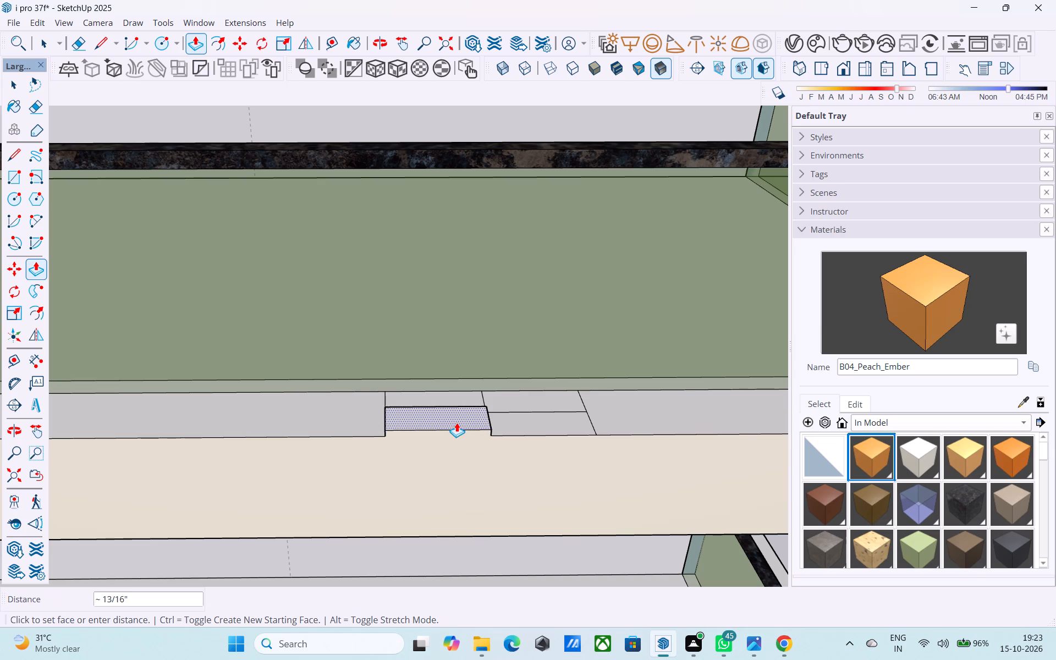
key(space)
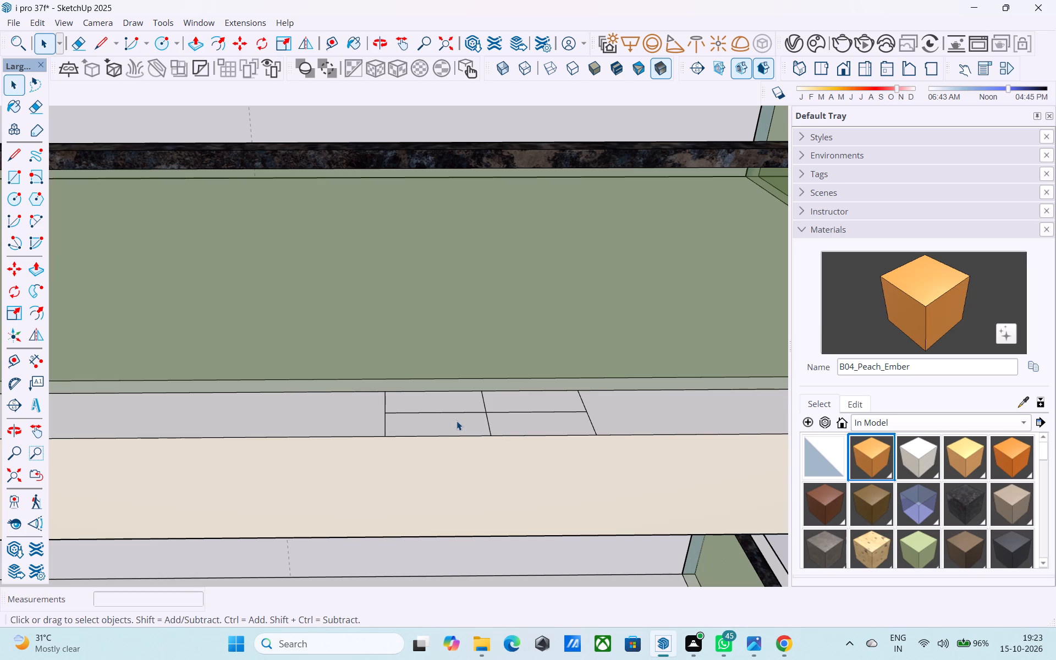
Draw a 1" vertical line up from the middle cross line's front end and a ridge line back from its top, parallel to the cross line.
key(l)
click(489, 433)
middle_drag(495, 426, 515, 340)
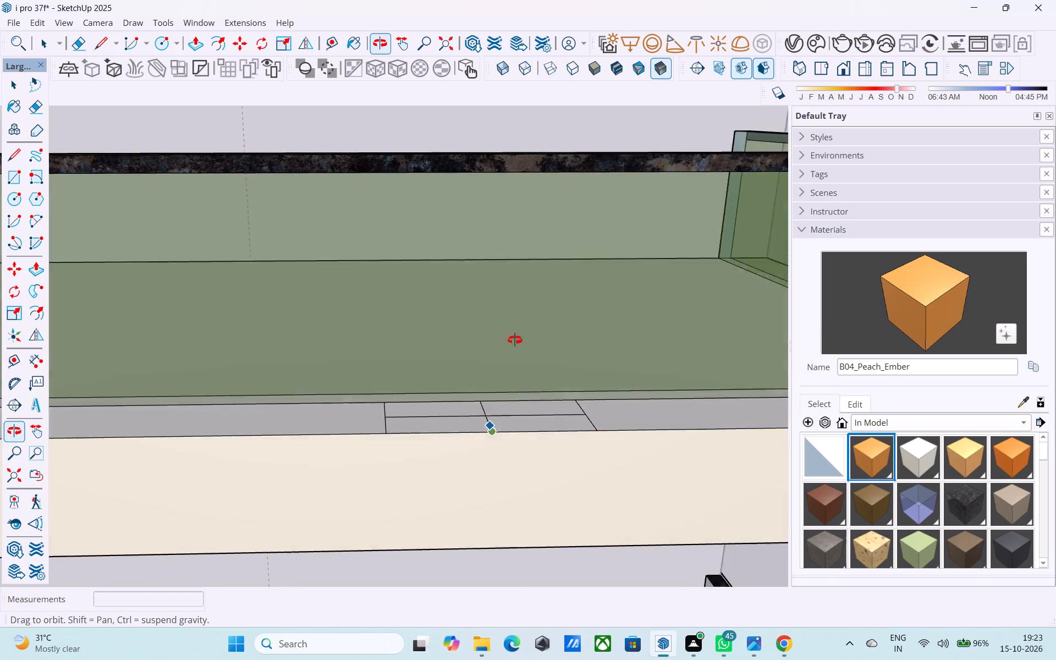
middle_drag(515, 340, 533, 288)
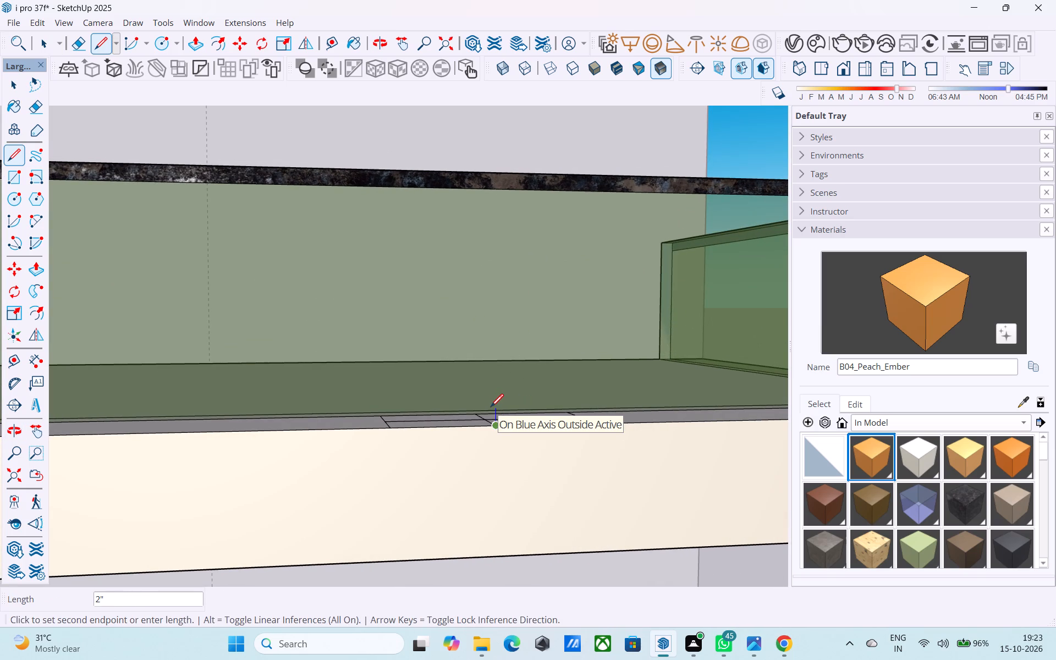
text(1")
key(Return)
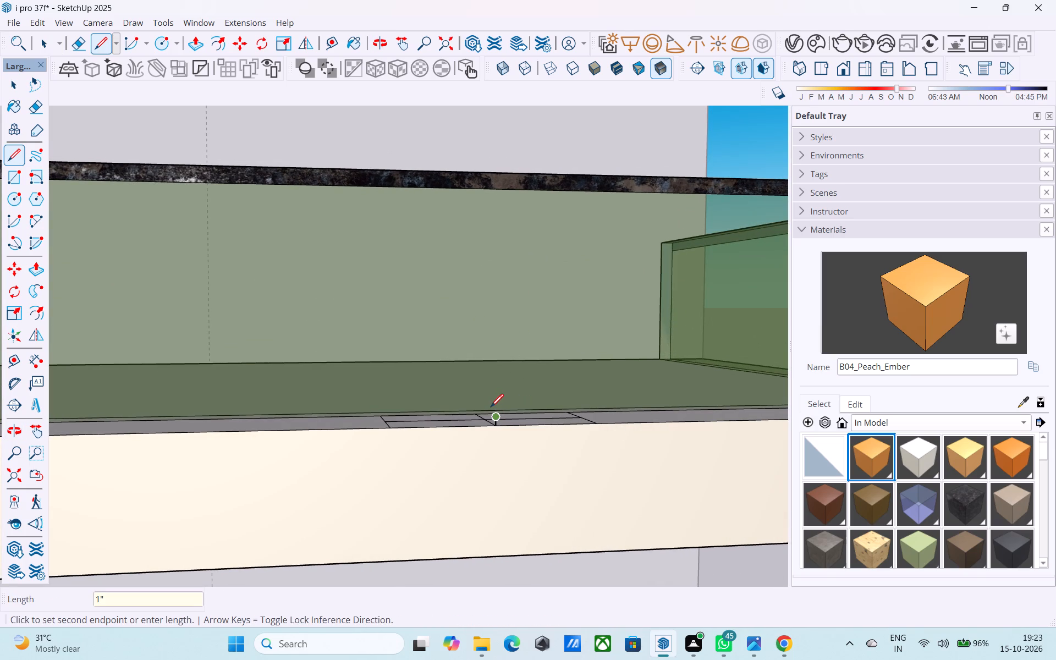
scroll(479, 404, up, 9)
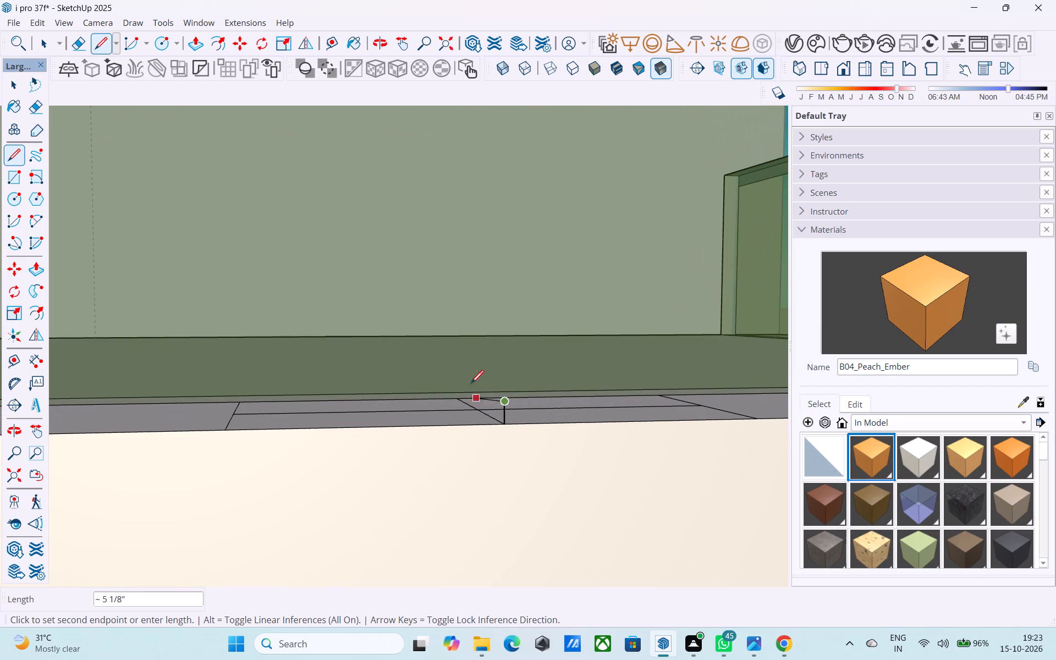
click(456, 377)
key(space)
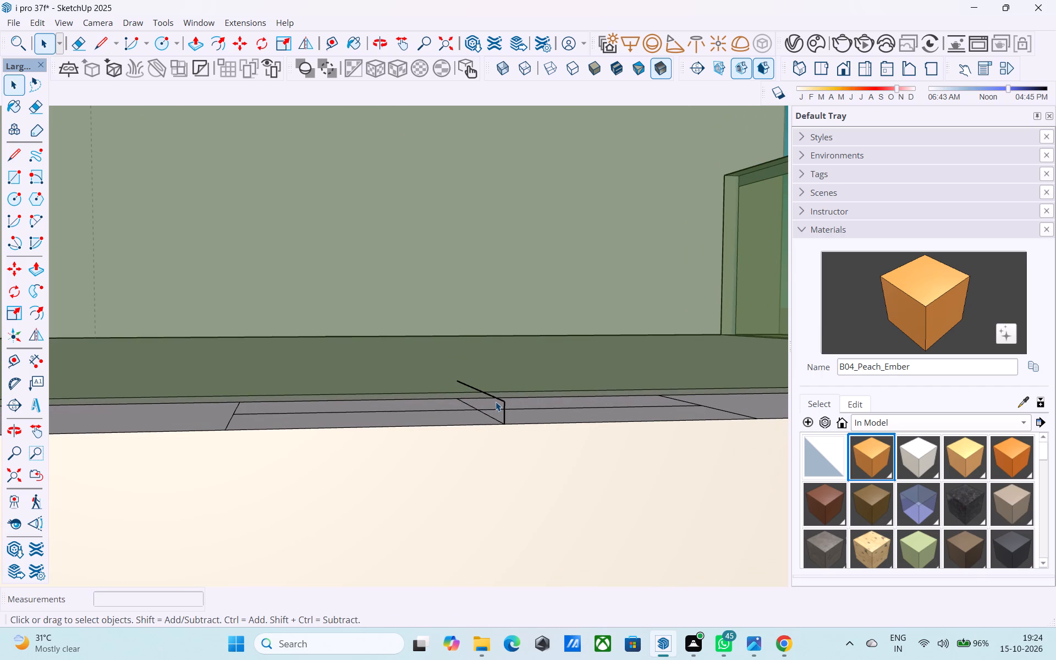
Draw front and back sloping edges from the raised ridge line down to the ends of the cross line nearer the dark stone band.
key(l)
key(space)
scroll(232, 396, up, 3)
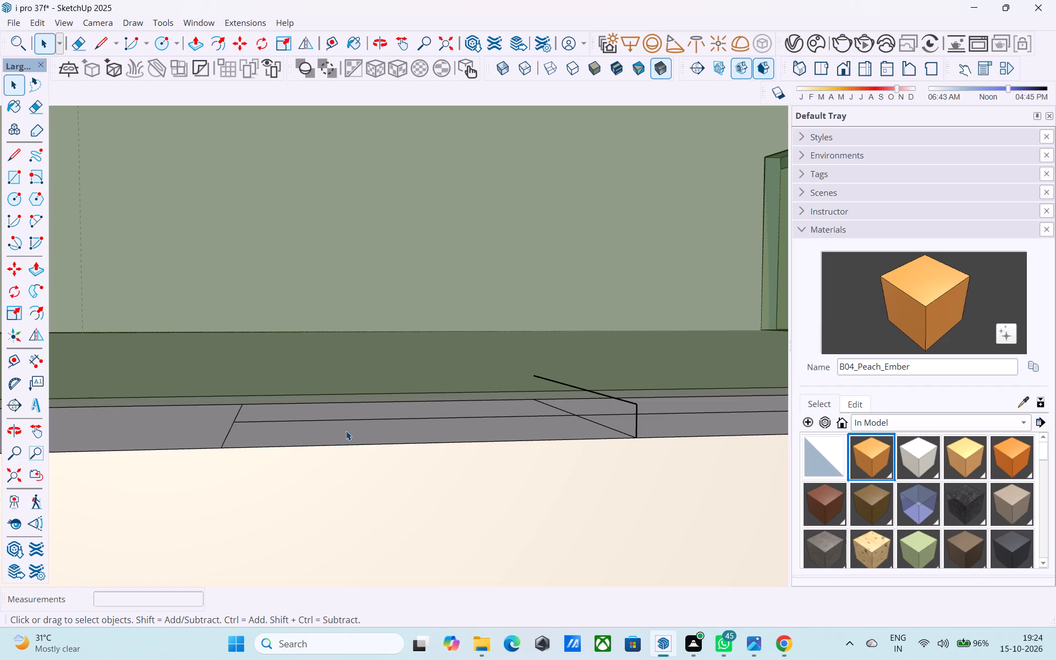
key(l)
click(636, 406)
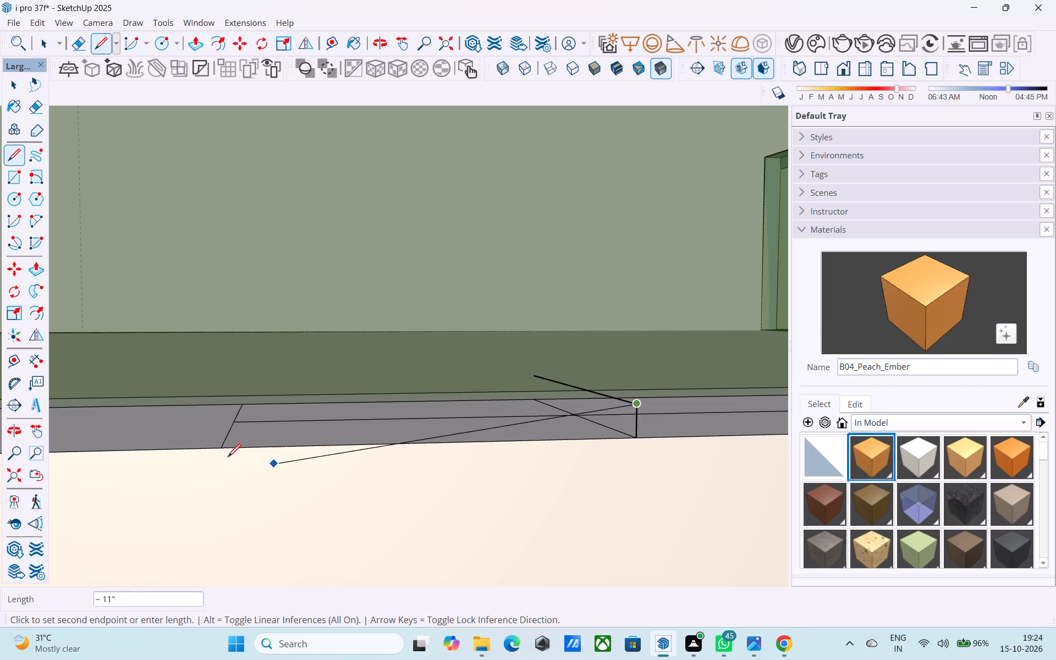
click(221, 446)
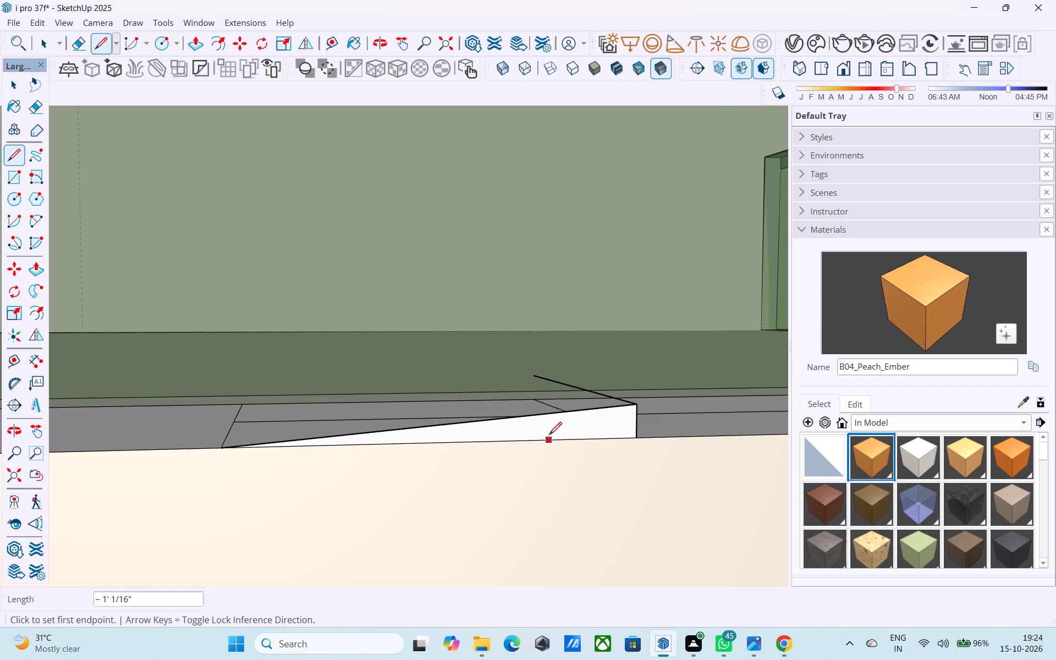
click(539, 378)
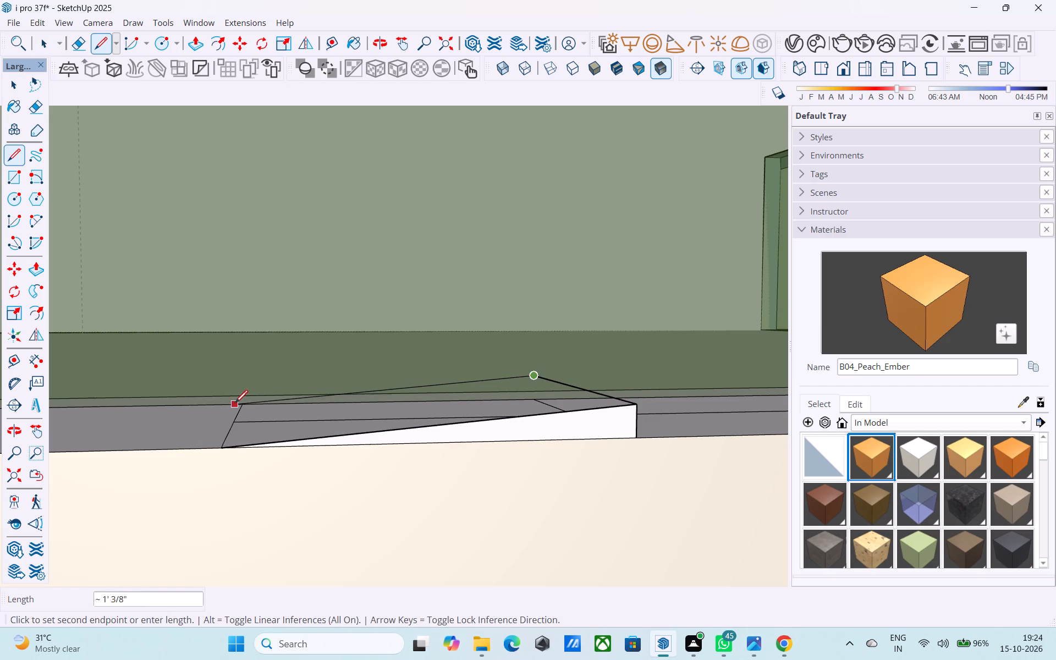
click(244, 405)
Draw a vertical line from the ridge's back end down to the ledge, closing the upright face under the ridge.
key(space)
middle_drag(455, 429, 201, 395)
scroll(199, 396, down, 4)
scroll(455, 418, up, 2)
middle_drag(519, 408, 541, 424)
key(l)
scroll(541, 414, up, 3)
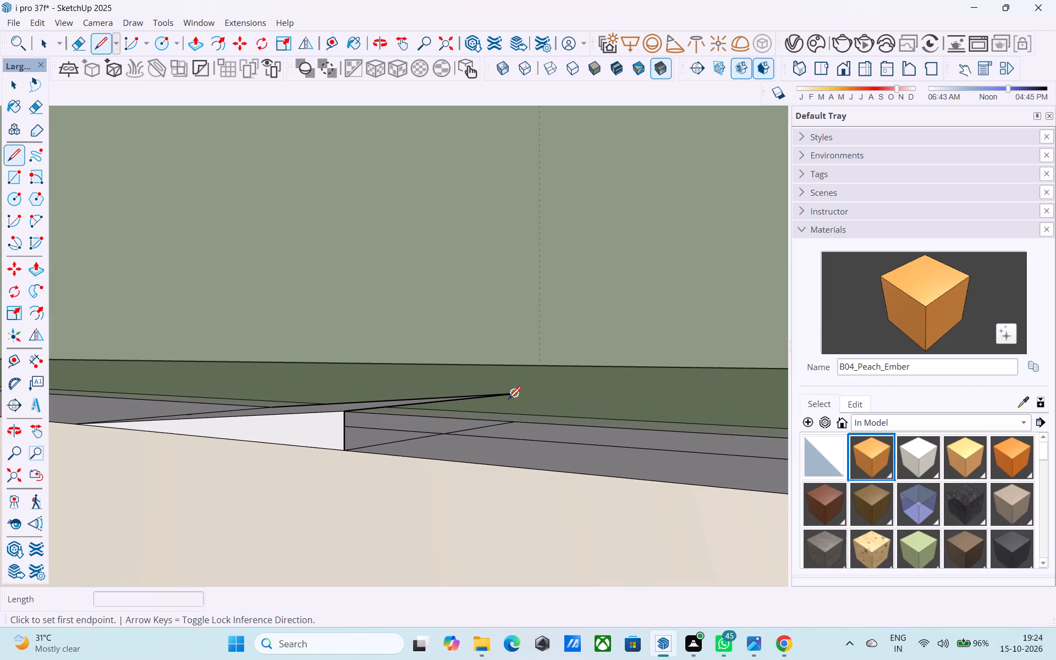
click(513, 396)
click(509, 419)
key(space)
Draw front and back sloping edges from the ridge down to the ends of the cross line farther from the dark stone band.
middle_drag(441, 424, 495, 460)
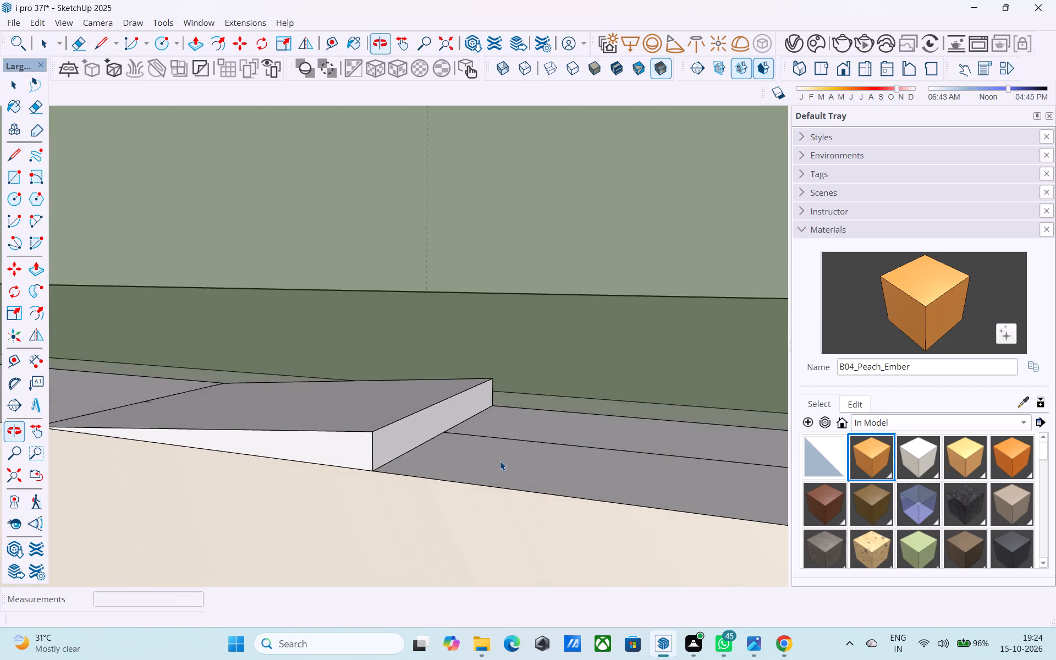
scroll(500, 460, down, 6)
middle_drag(493, 463, 499, 468)
shift+middle_drag(499, 468, 482, 442)
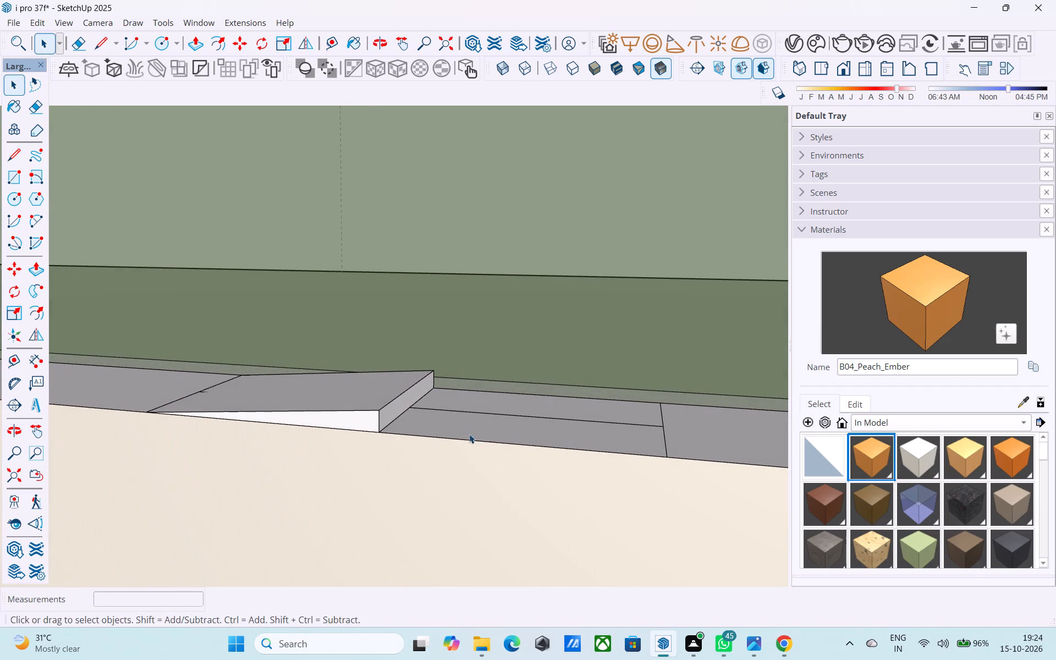
key(l)
click(380, 405)
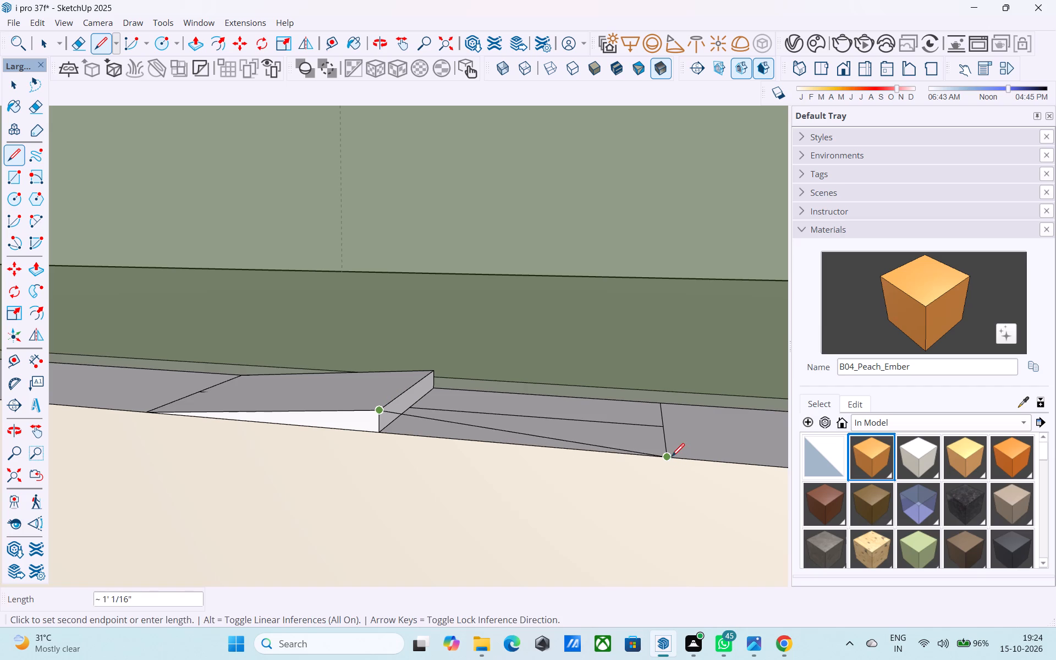
click(672, 458)
click(430, 373)
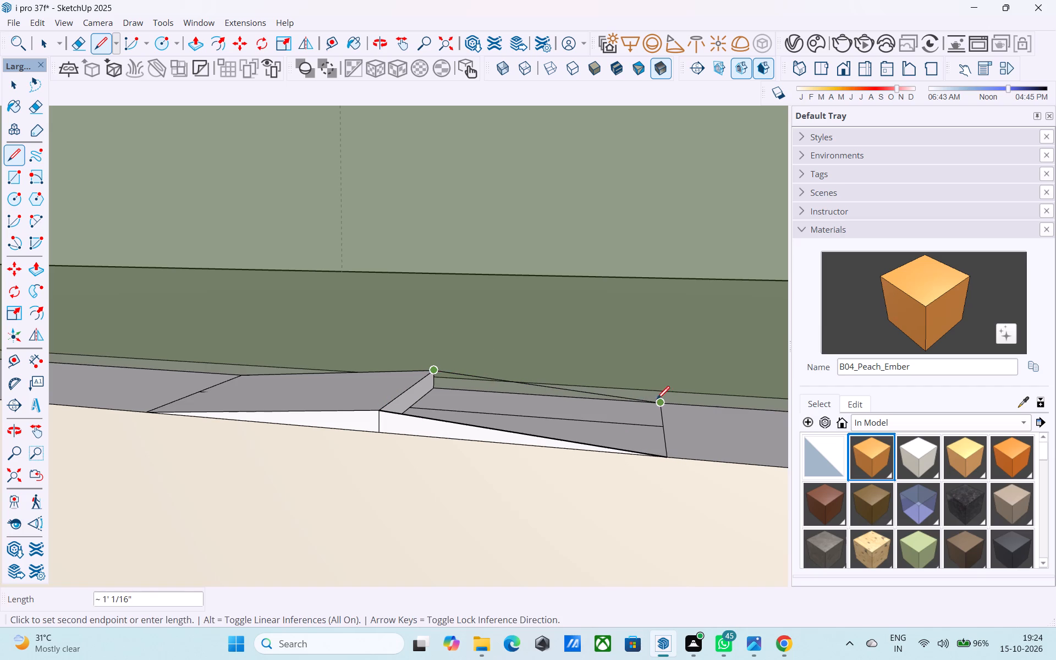
click(659, 400)
Draw a centre line down the sloped face nearer the dark stone band, from the ridge's midpoint to the low edge's midpoint.
middle_drag(545, 413, 505, 472)
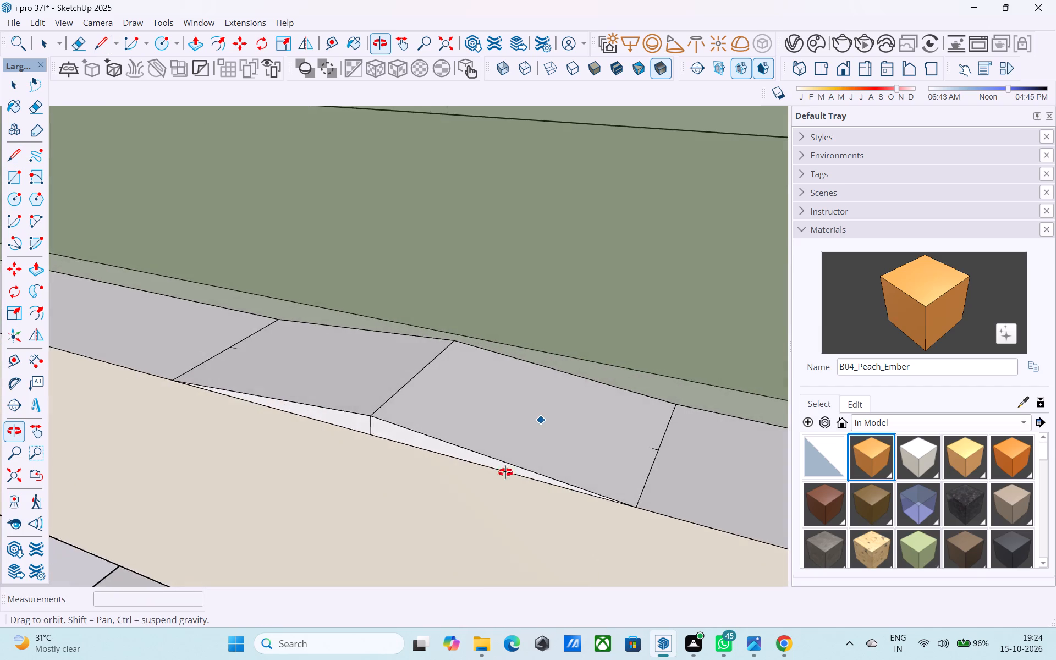
middle_drag(505, 472, 606, 354)
scroll(541, 430, down, 4)
middle_drag(465, 414, 539, 585)
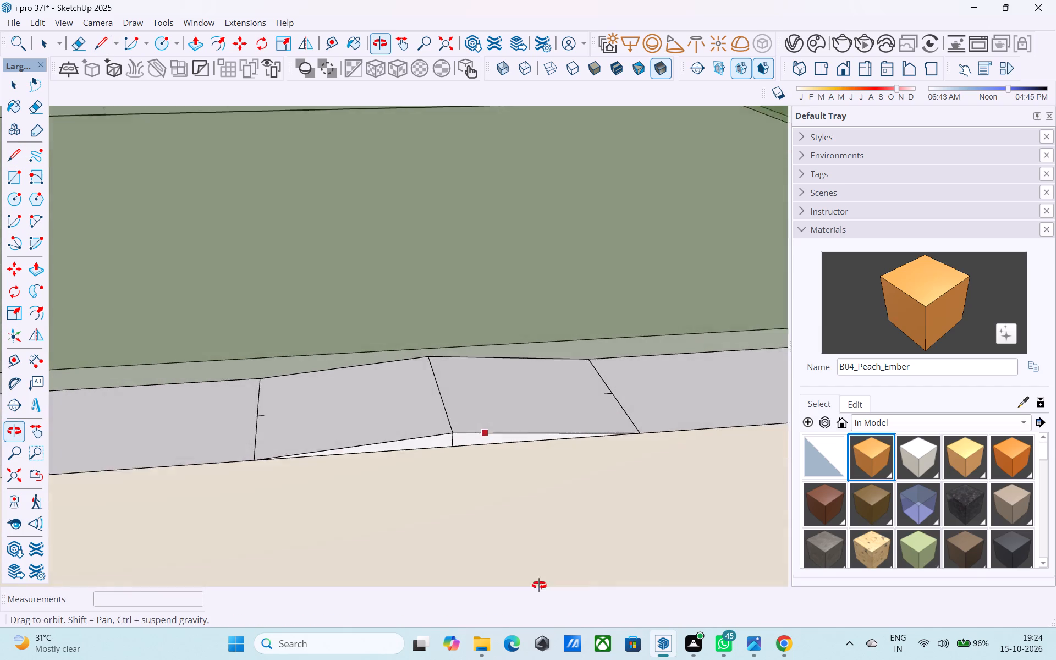
middle_drag(539, 585, 540, 588)
key(space)
key(l)
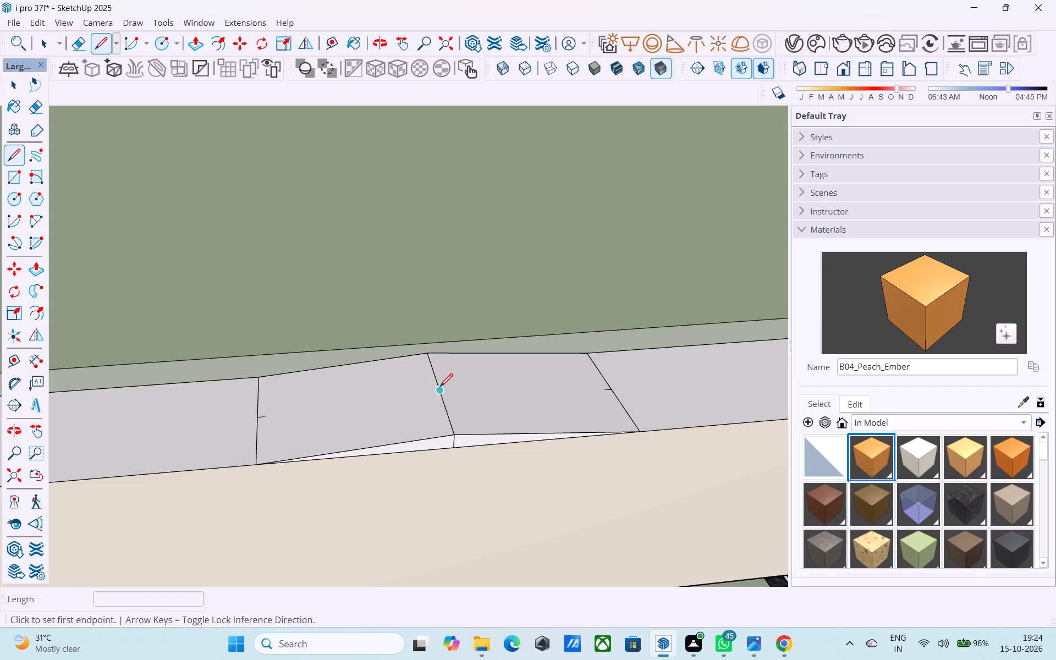
click(440, 388)
click(256, 416)
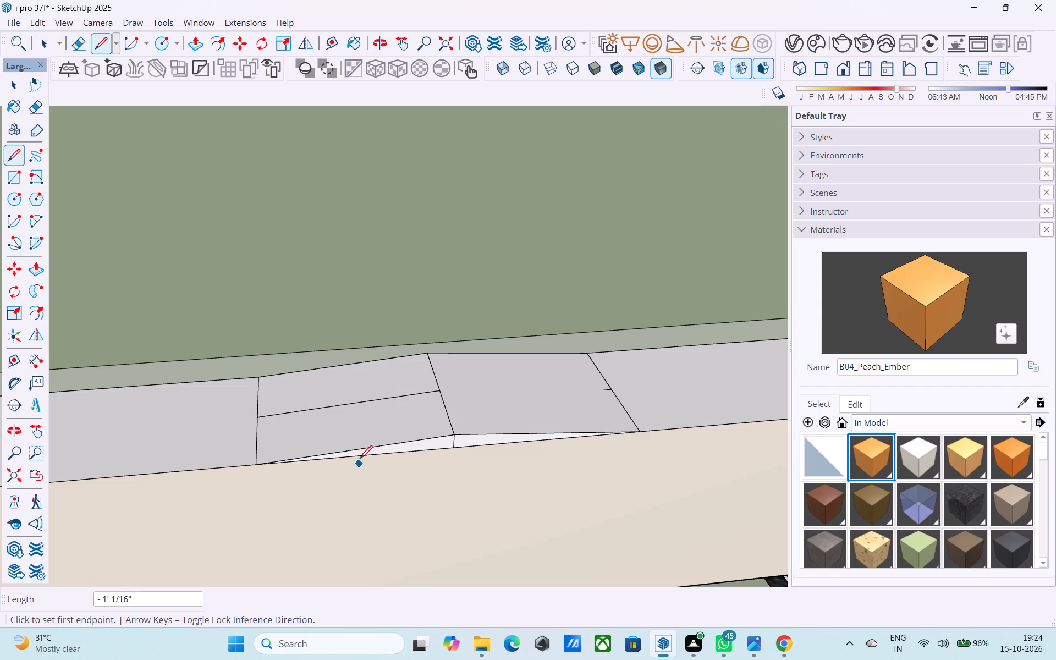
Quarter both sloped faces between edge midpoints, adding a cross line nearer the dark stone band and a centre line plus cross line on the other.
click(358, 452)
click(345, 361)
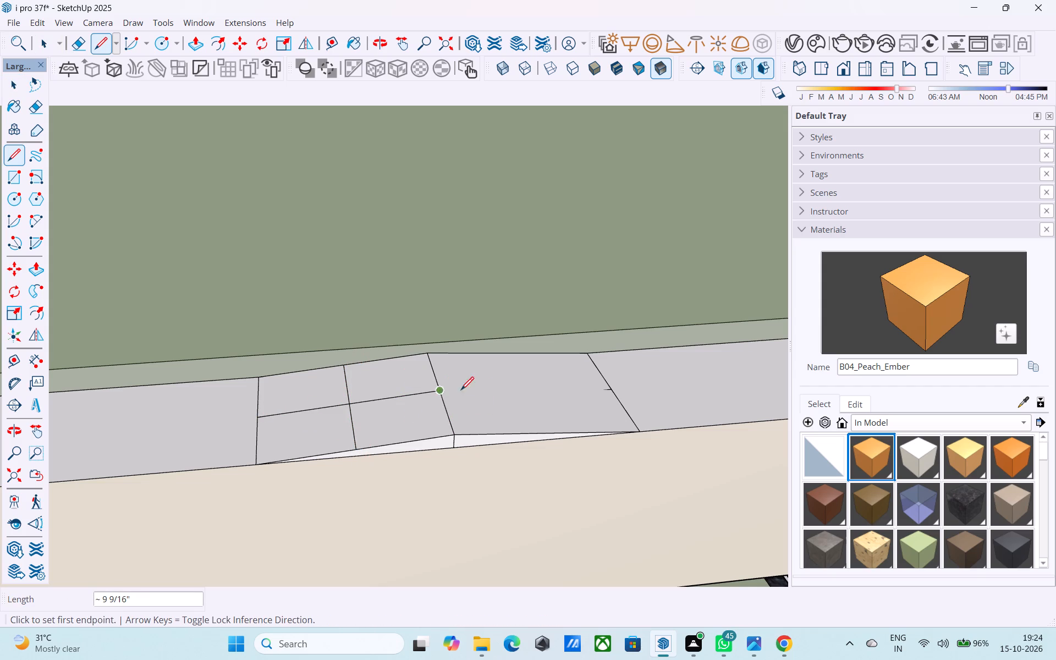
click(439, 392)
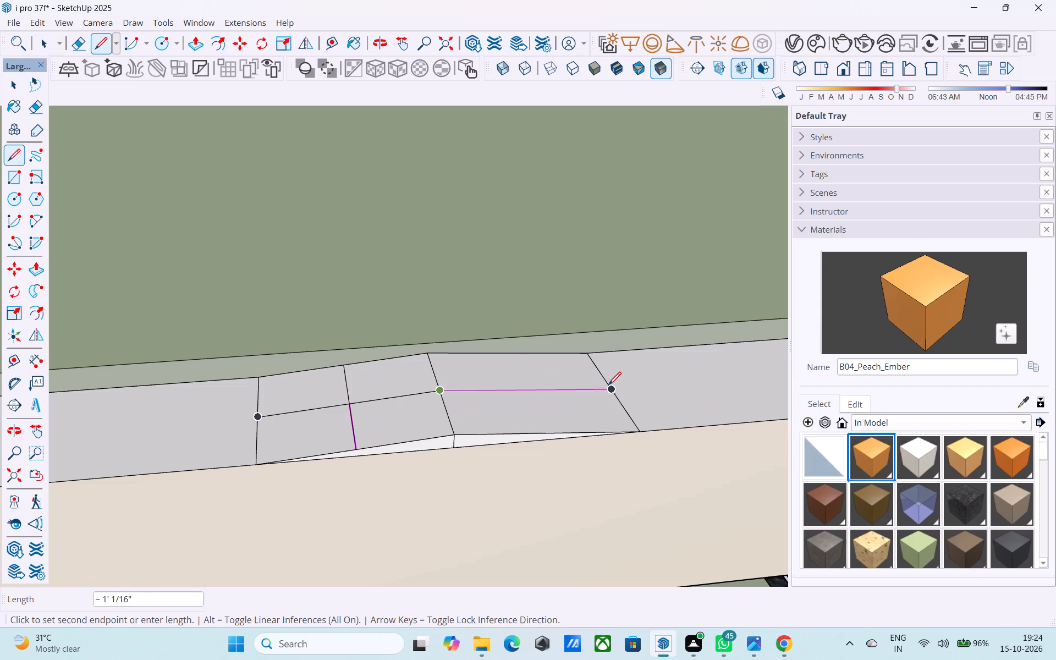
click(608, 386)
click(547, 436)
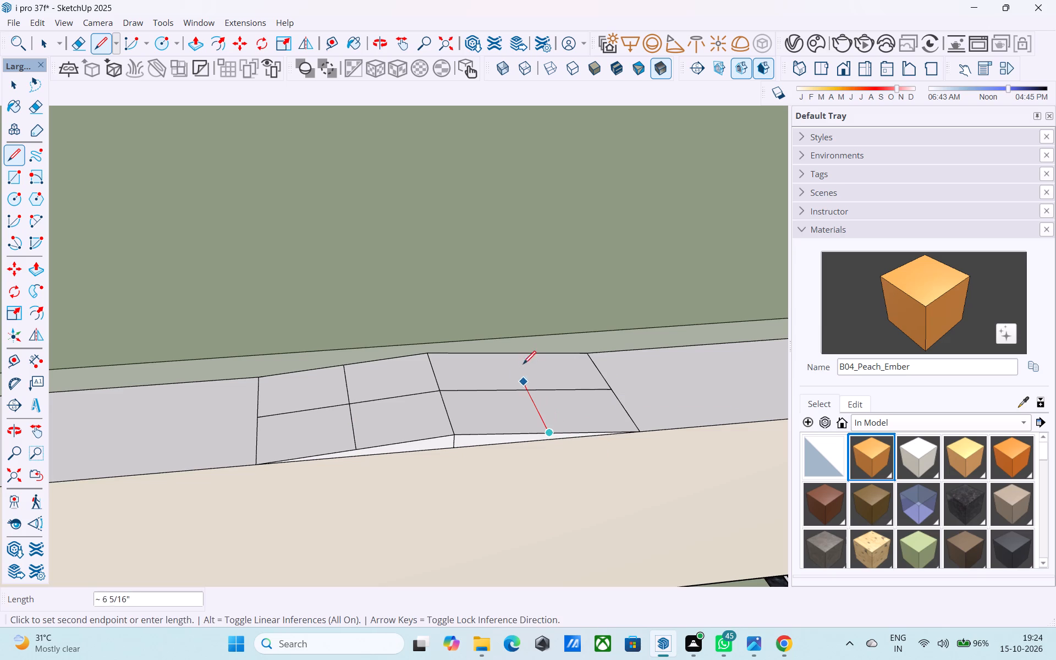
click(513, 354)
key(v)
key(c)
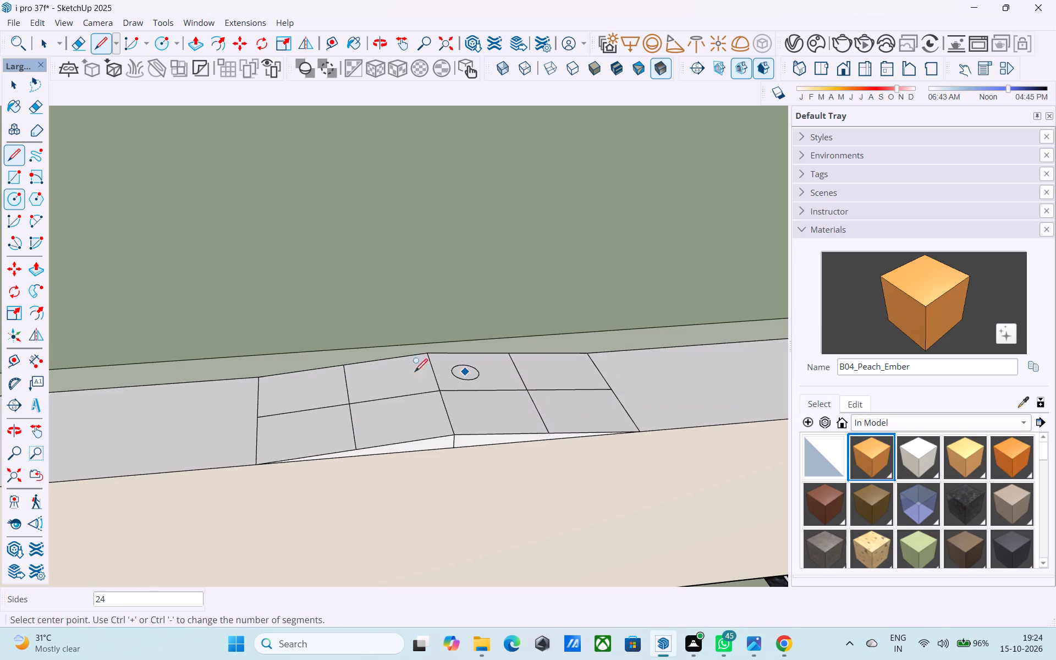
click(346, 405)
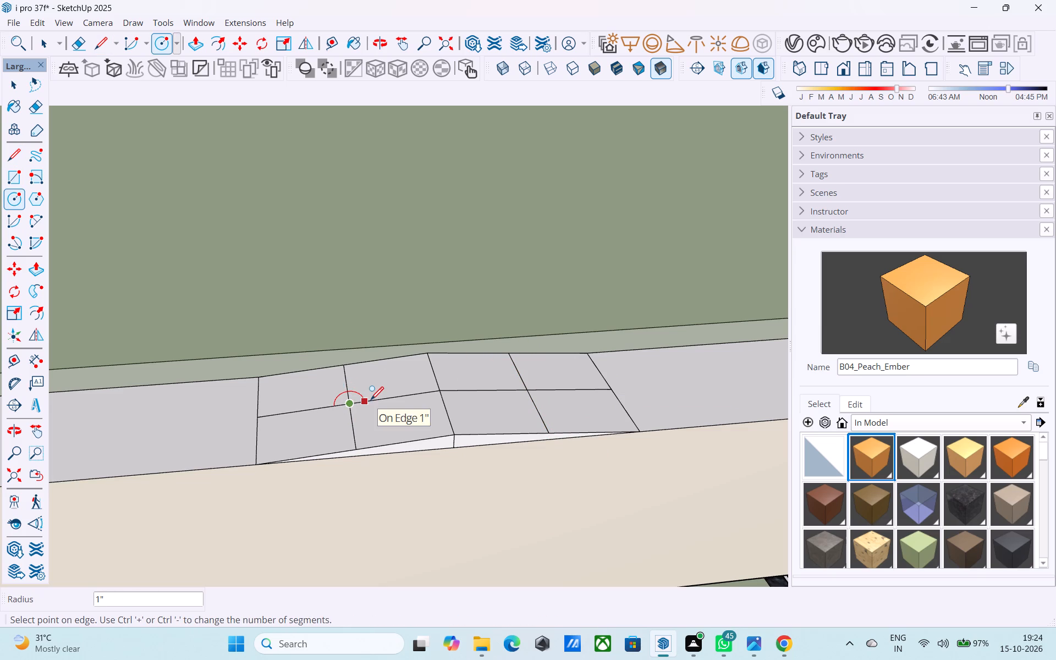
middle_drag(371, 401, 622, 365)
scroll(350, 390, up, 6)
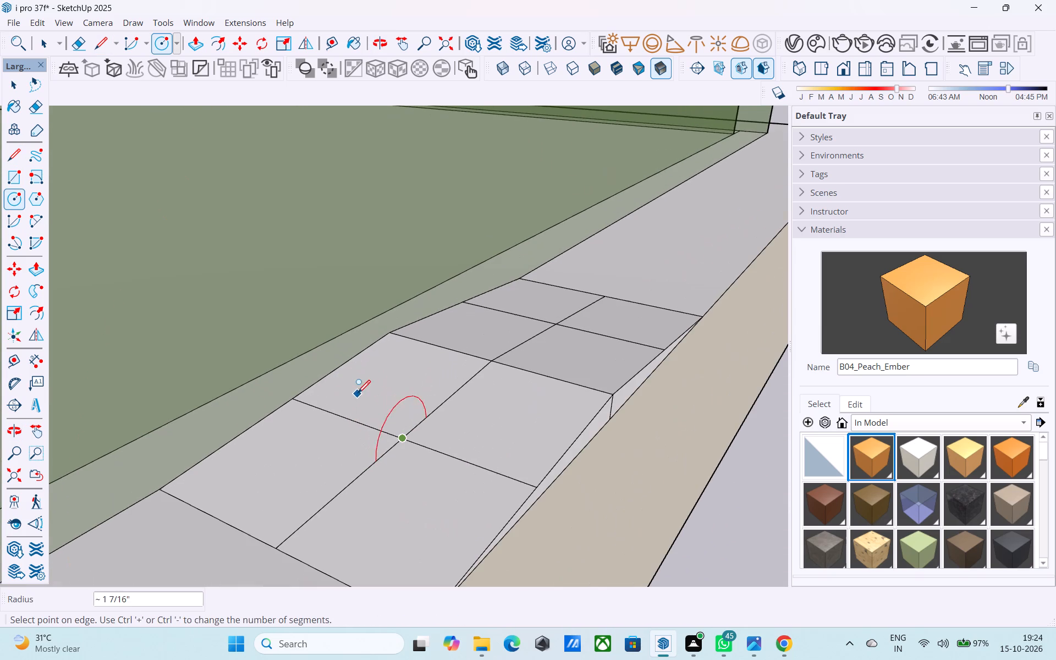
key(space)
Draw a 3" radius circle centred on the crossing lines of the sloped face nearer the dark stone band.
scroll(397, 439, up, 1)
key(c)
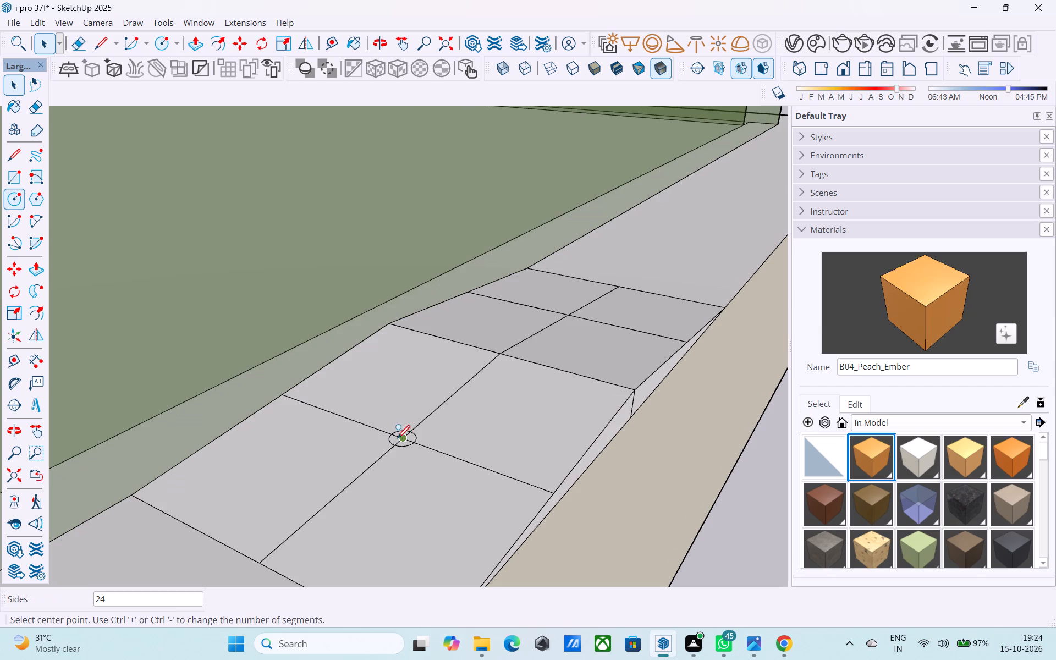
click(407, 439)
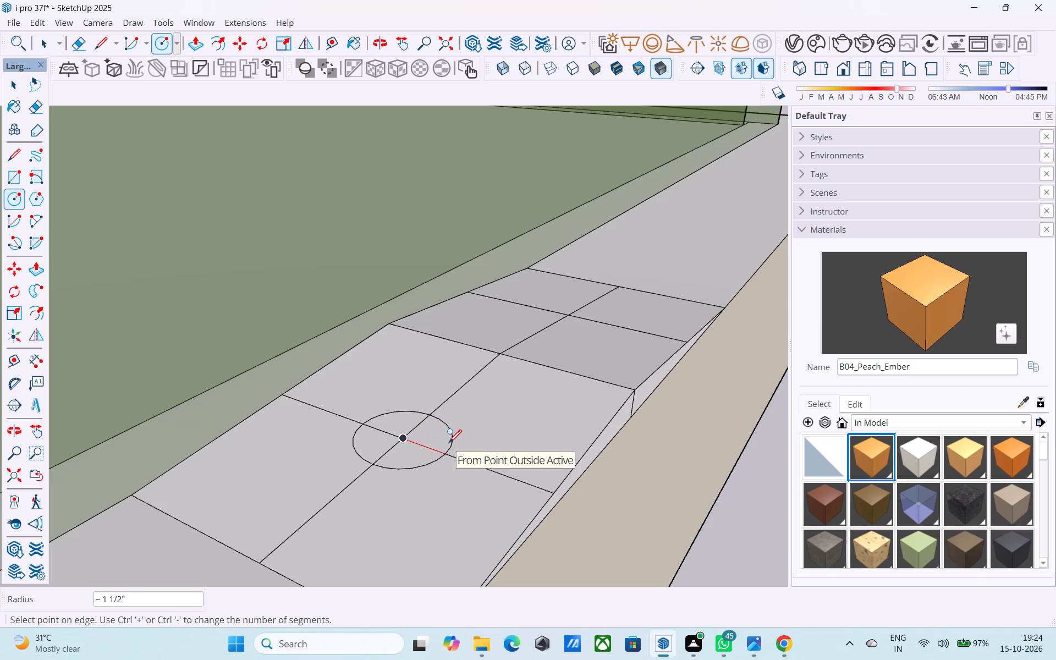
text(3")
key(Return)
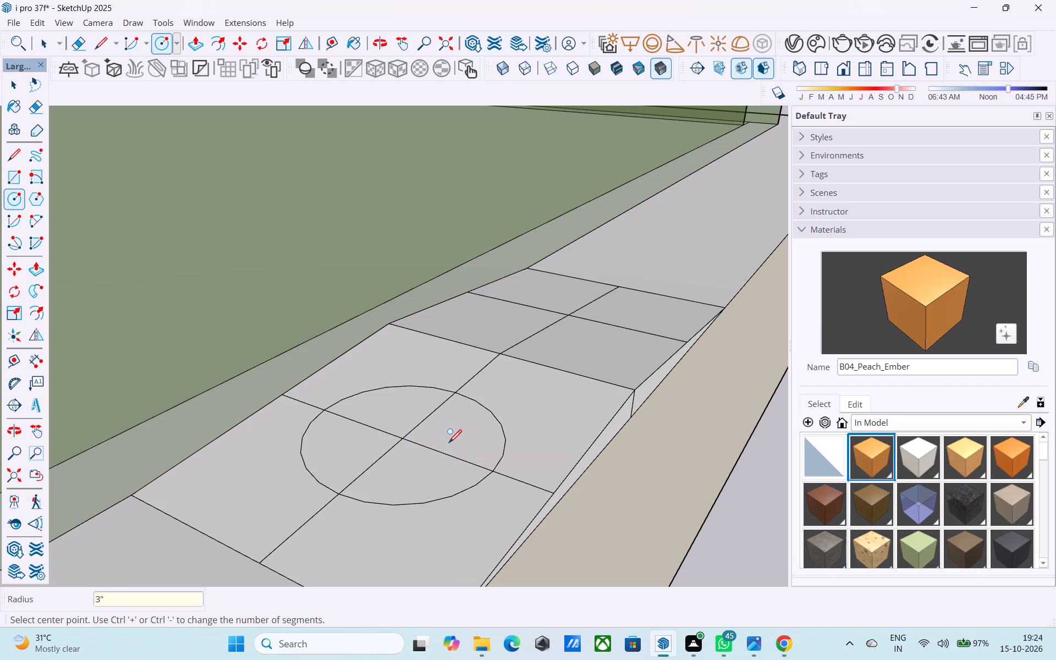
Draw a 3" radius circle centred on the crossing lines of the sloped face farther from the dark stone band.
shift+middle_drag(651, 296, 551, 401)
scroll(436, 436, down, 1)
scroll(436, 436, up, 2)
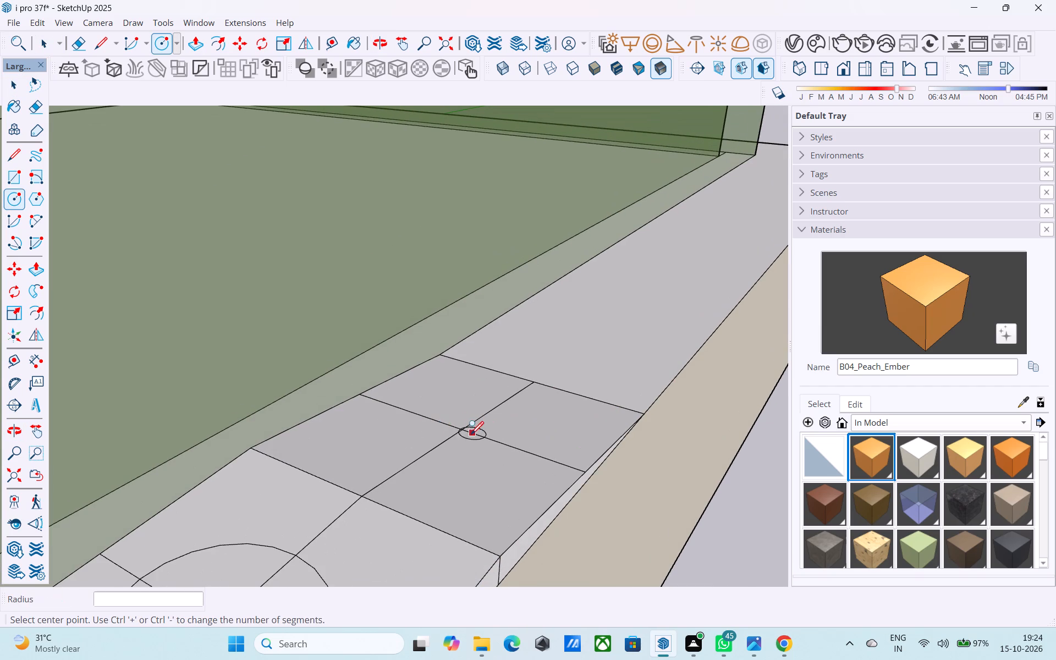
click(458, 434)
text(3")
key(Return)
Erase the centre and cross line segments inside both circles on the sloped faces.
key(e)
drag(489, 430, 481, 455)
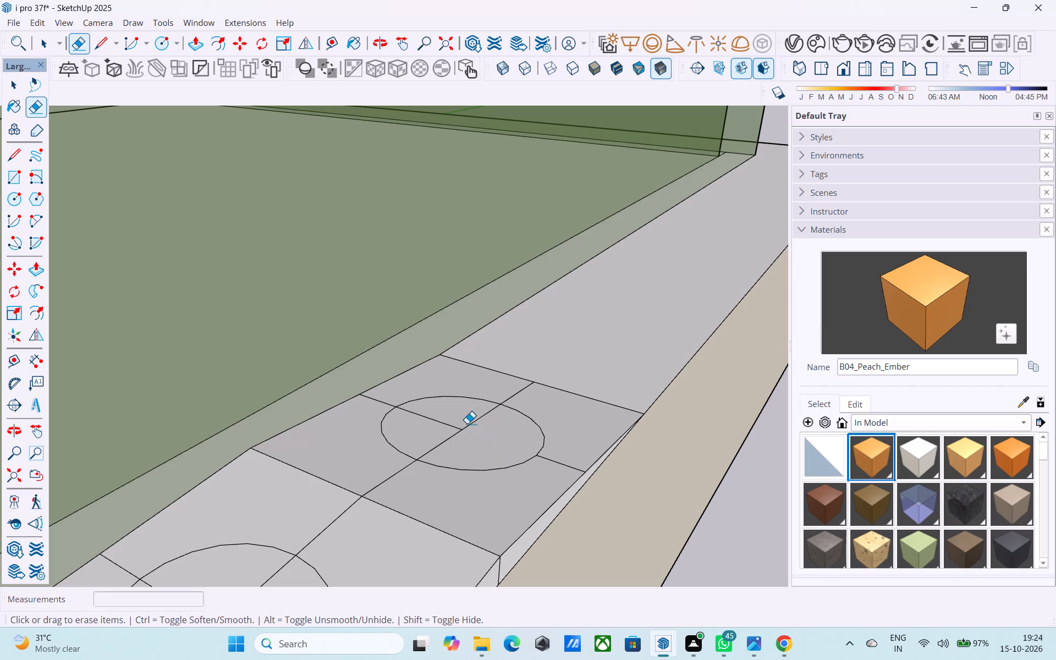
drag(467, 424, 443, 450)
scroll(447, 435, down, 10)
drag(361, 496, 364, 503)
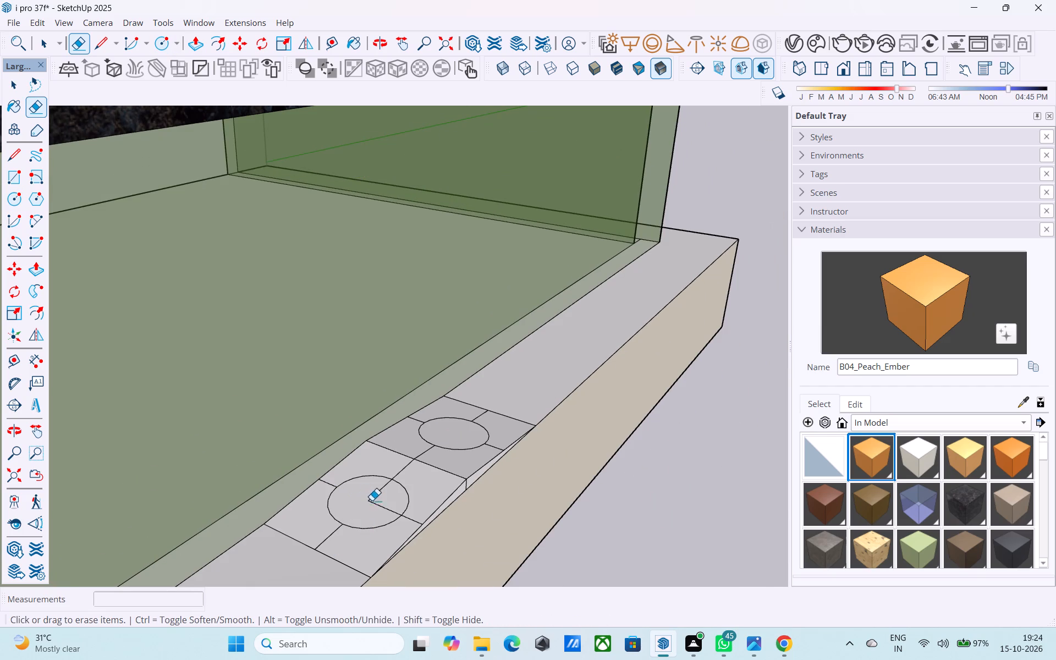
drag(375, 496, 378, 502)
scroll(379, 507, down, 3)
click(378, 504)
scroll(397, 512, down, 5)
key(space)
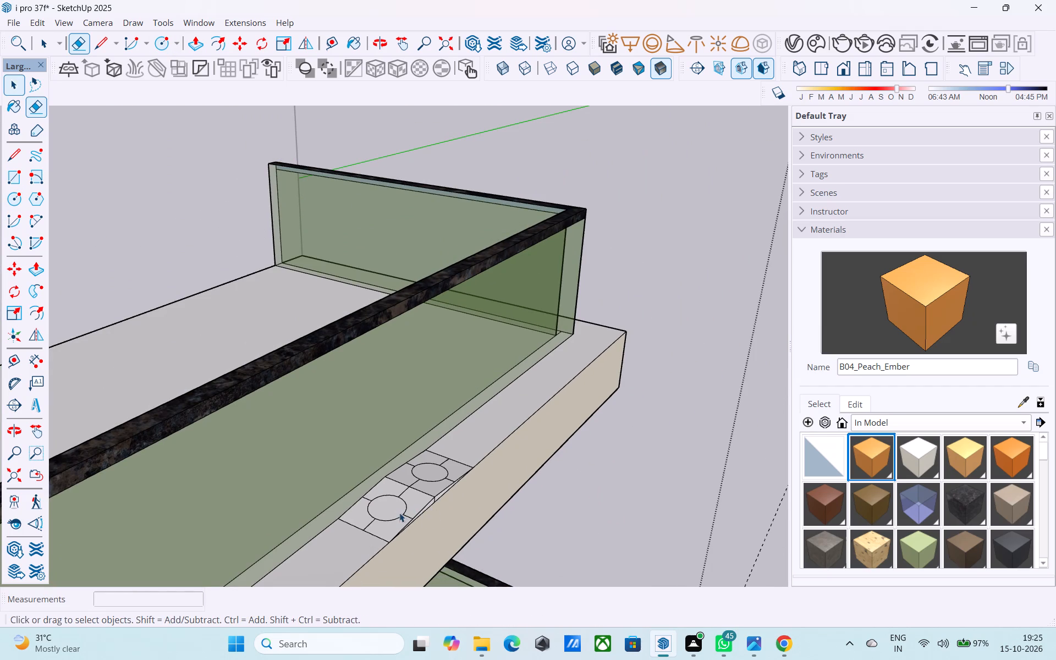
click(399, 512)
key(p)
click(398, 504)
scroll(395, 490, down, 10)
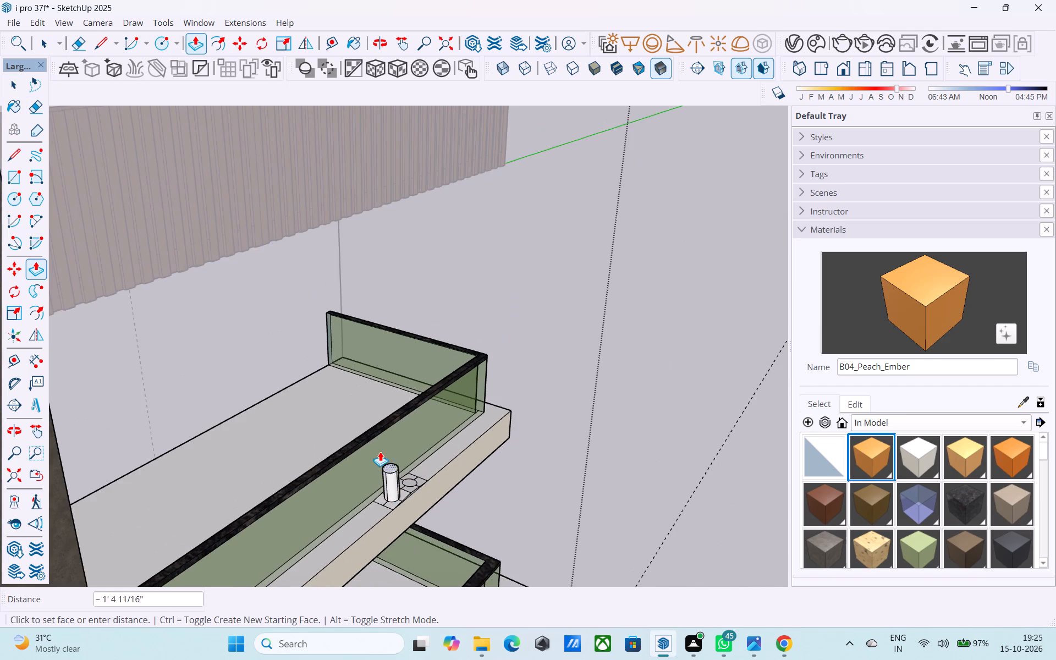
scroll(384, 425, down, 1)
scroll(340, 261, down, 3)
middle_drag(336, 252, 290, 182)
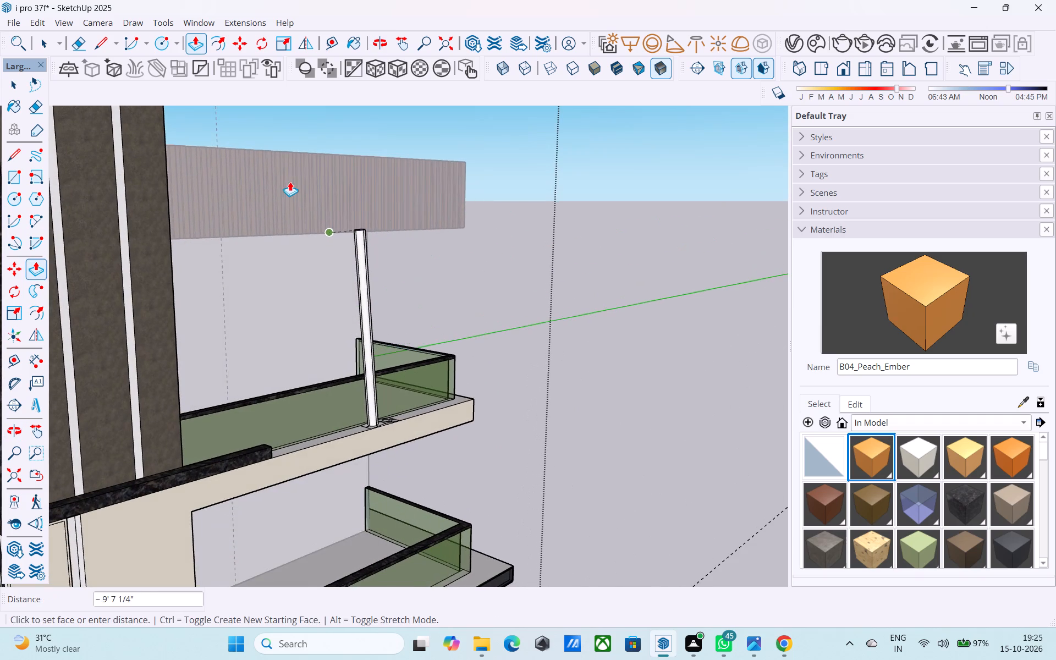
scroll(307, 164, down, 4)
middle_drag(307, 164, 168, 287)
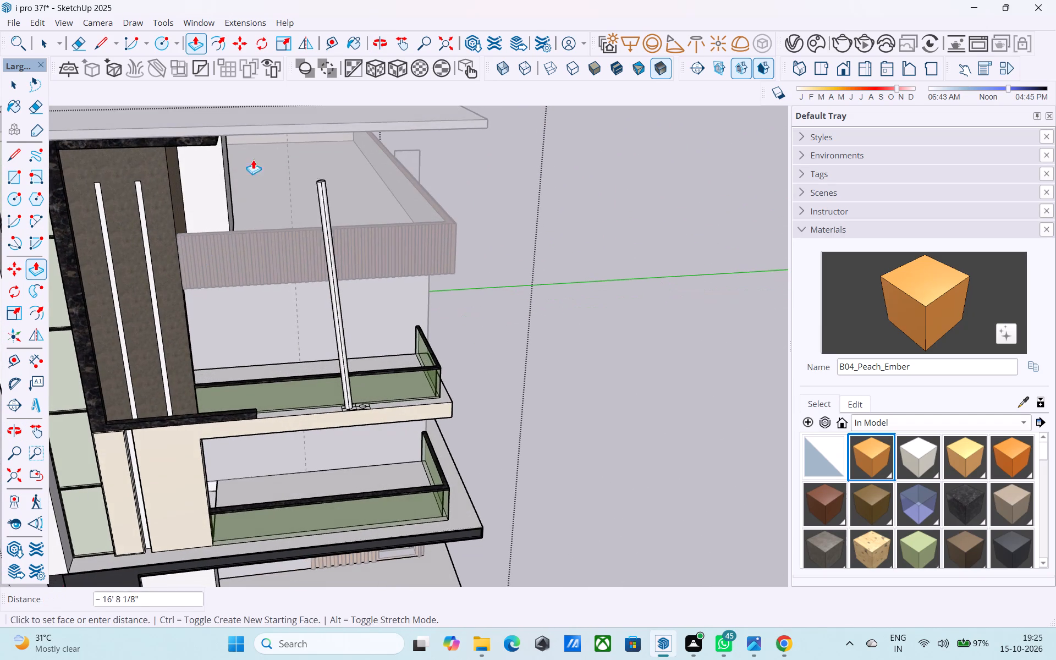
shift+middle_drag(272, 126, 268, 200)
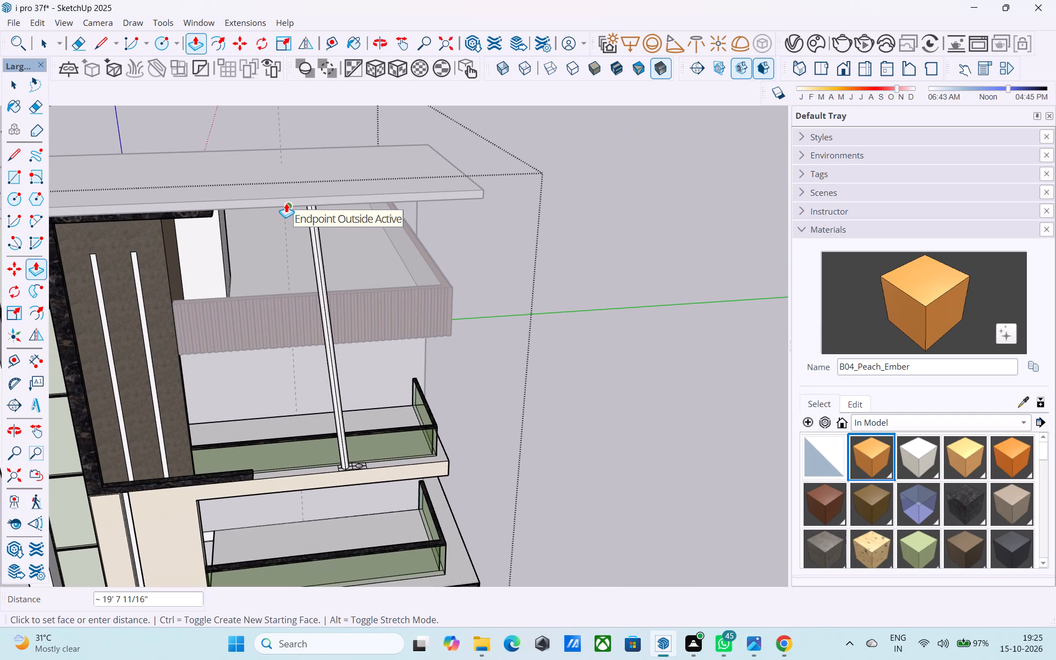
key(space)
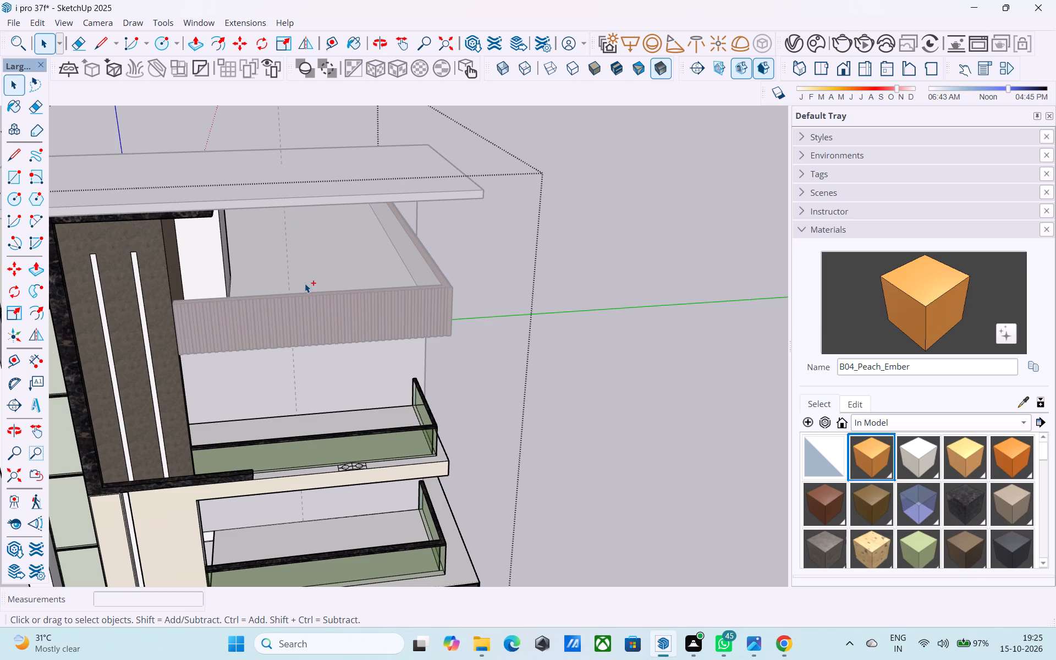
Undo the circles, dividing lines, sloping edges and ridge, back to the single 1" upright edge at the ledge's front.
key(ctrl+z)
ctrl+scroll(338, 348, up, 6)
shift+middle_drag(355, 428, 339, 212)
scroll(318, 321, up, 2)
key(ctrl+z)
key(ctrl+z)
key(ctrl+z)
key(ctrl+z)
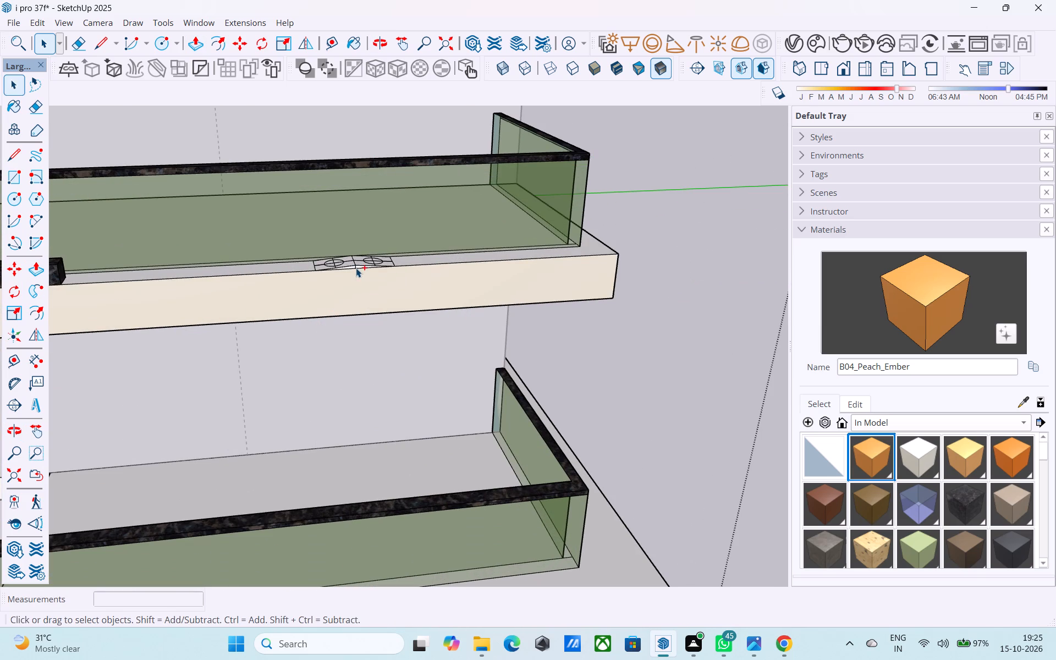
key(ctrl+z)
key(ctrl+z)
ctrl+scroll(356, 266, up, 7)
key(ctrl+z)
key(ctrl+z)
key(ctrl+z)
key(ctrl+z)
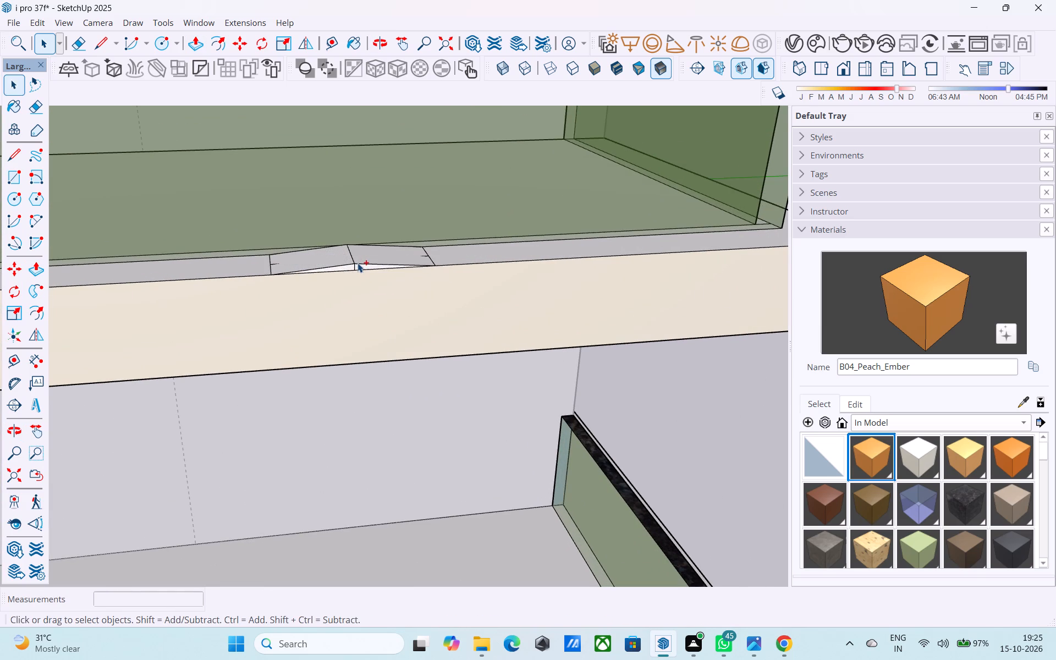
key(ctrl+z)
key(ctrl+z)
key(ctrl+z)
key(ctrl+z)
key(ctrl+z)
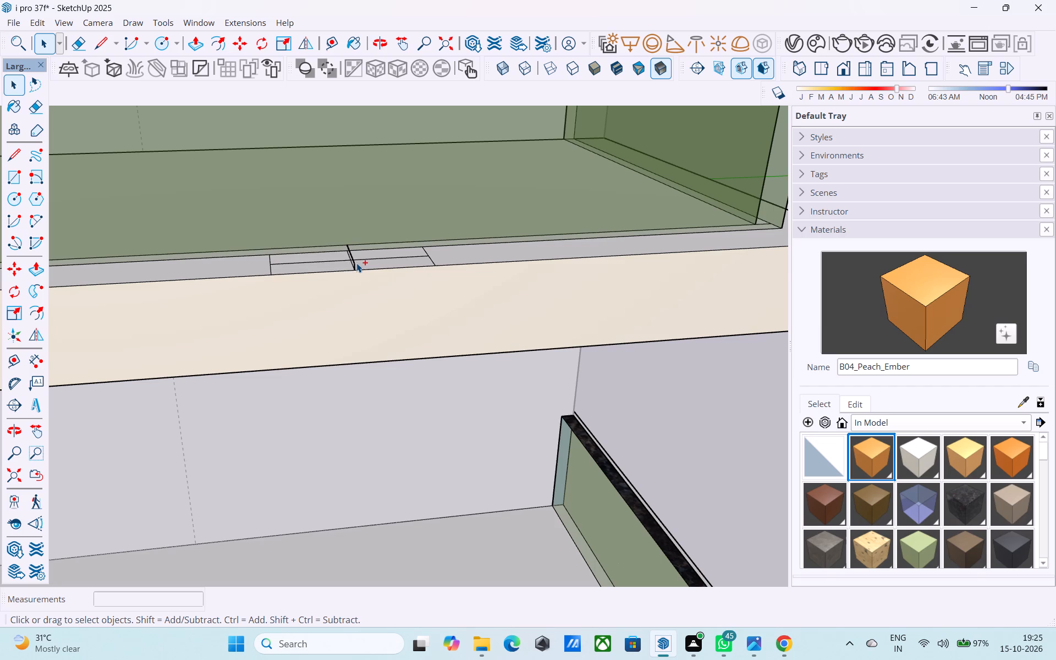
key(ctrl+z)
Extend the upright edge at the ledge's front vertically by another 1" from its top end.
scroll(356, 263, up, 10)
key(l)
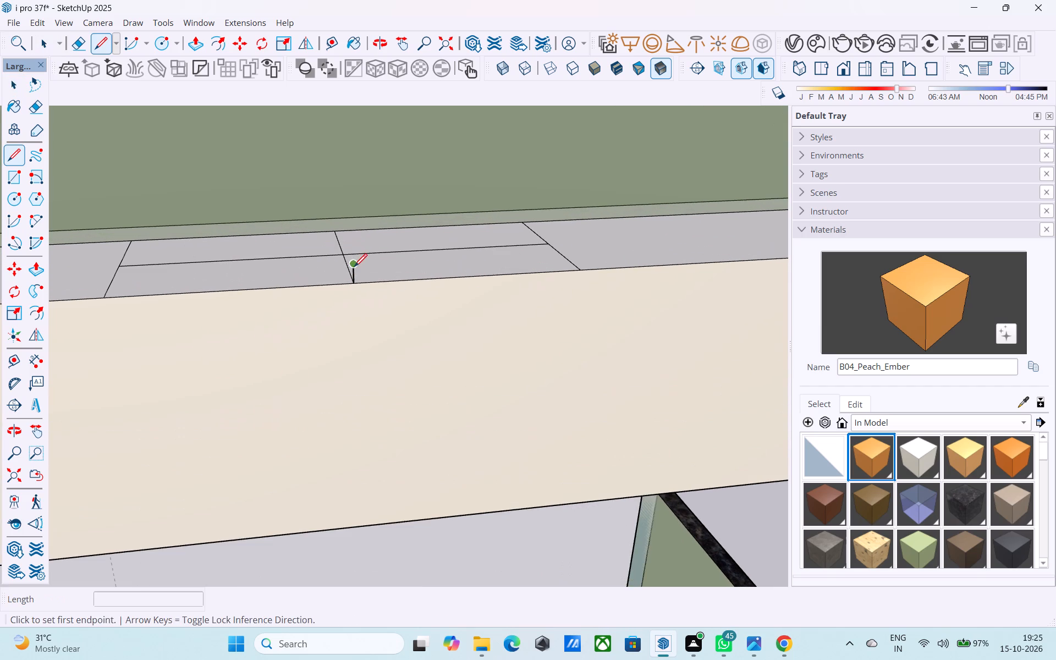
click(354, 268)
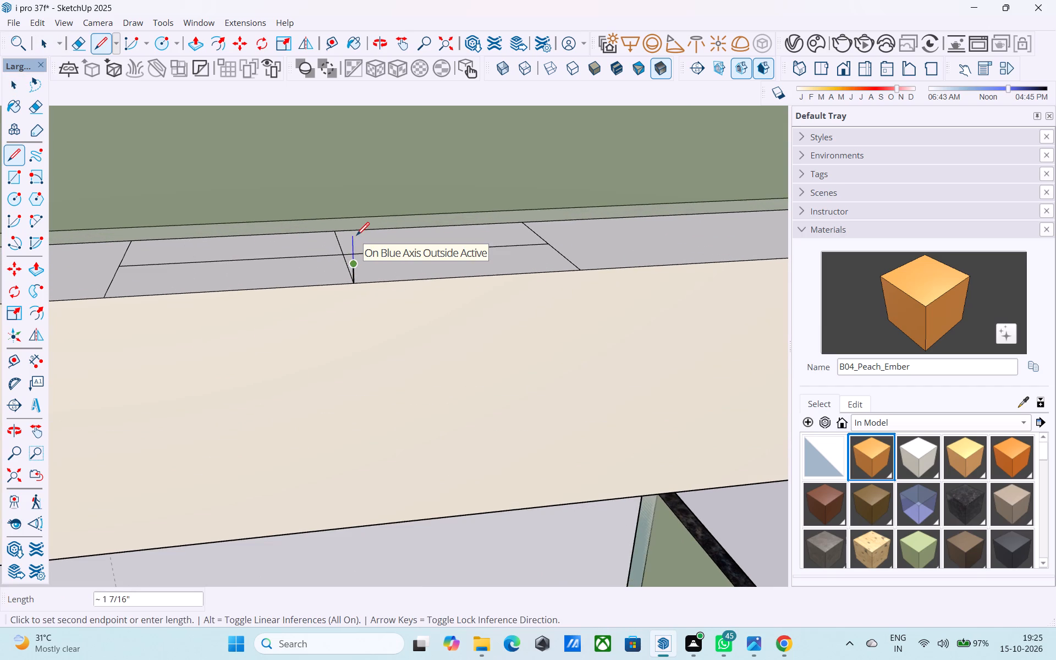
key(1)
key(shift+quotedbl)
key(Return)
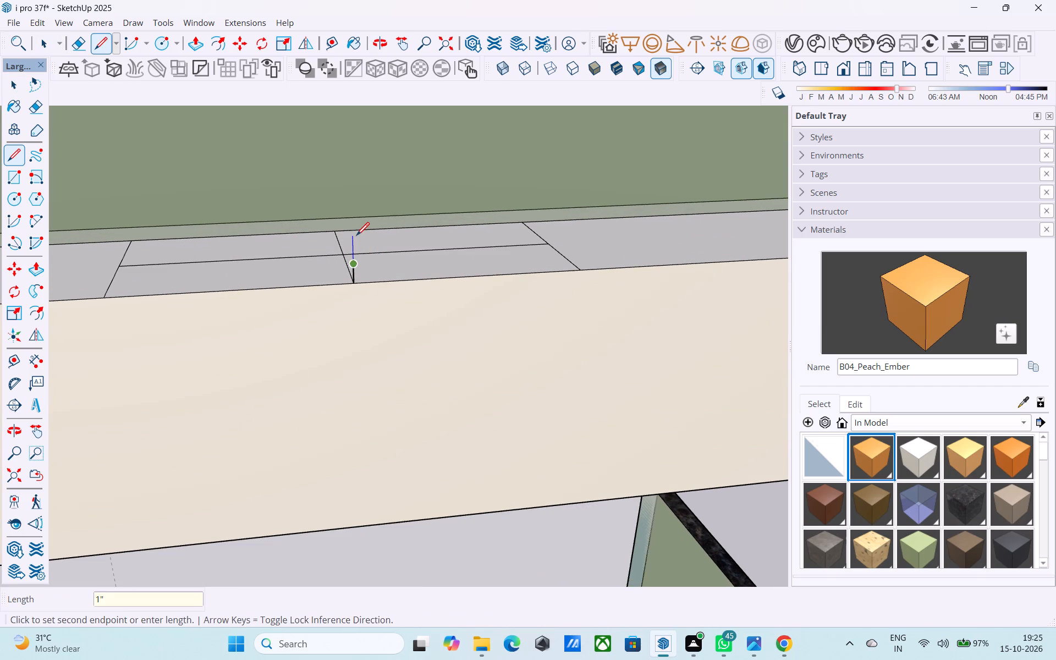
Draw the front sloping edge from the upright's top toward the dark stone band, plus a ridge line running back across the ledge depth.
key(l)
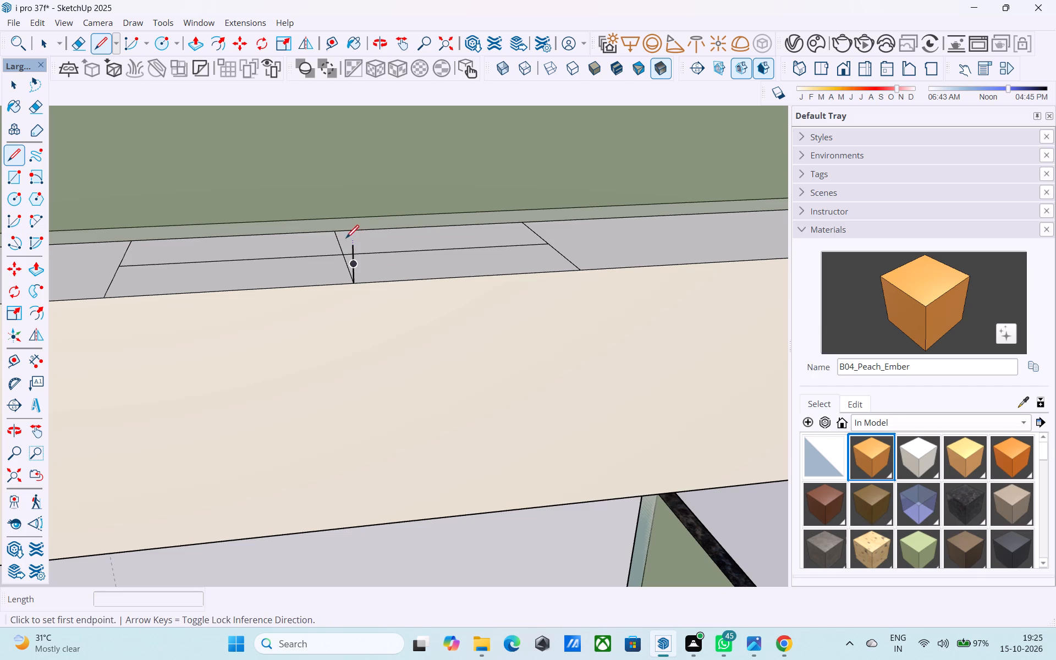
click(354, 243)
click(106, 298)
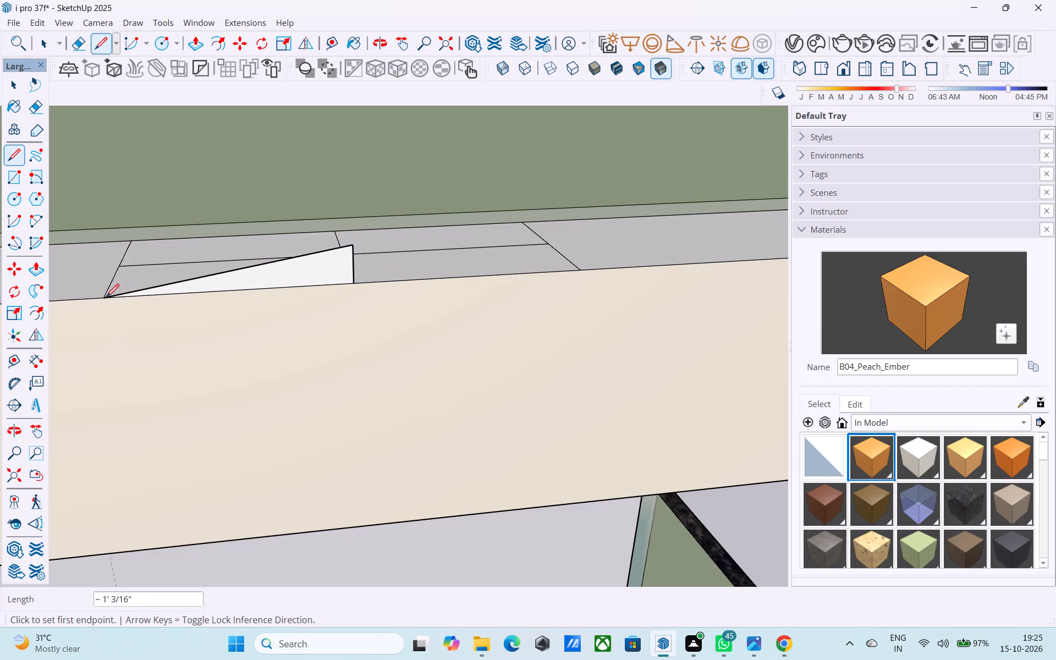
click(352, 241)
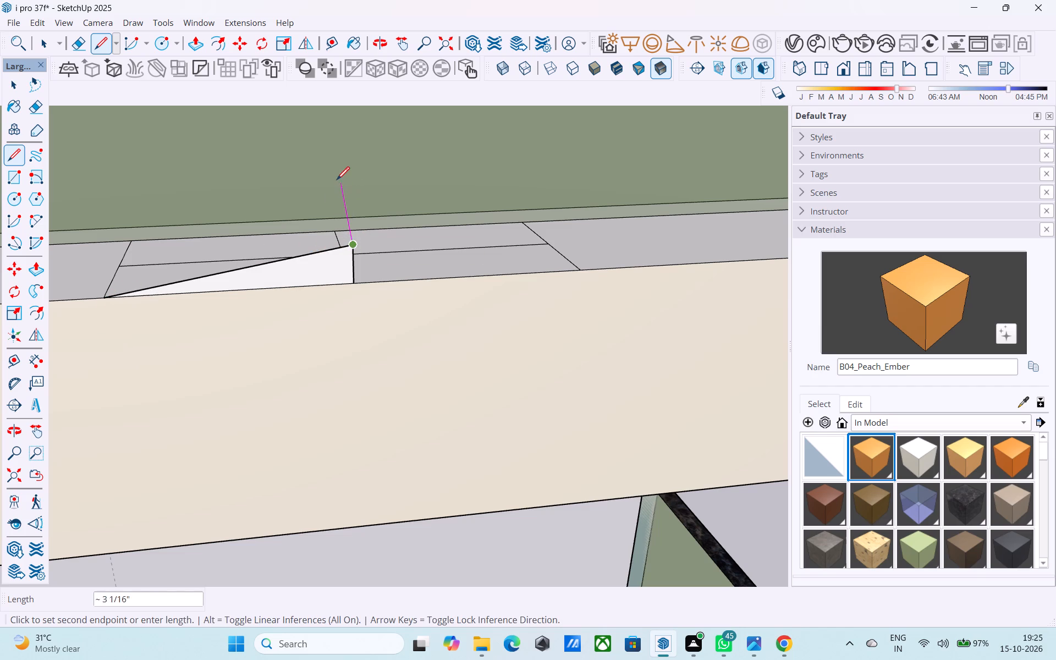
click(331, 197)
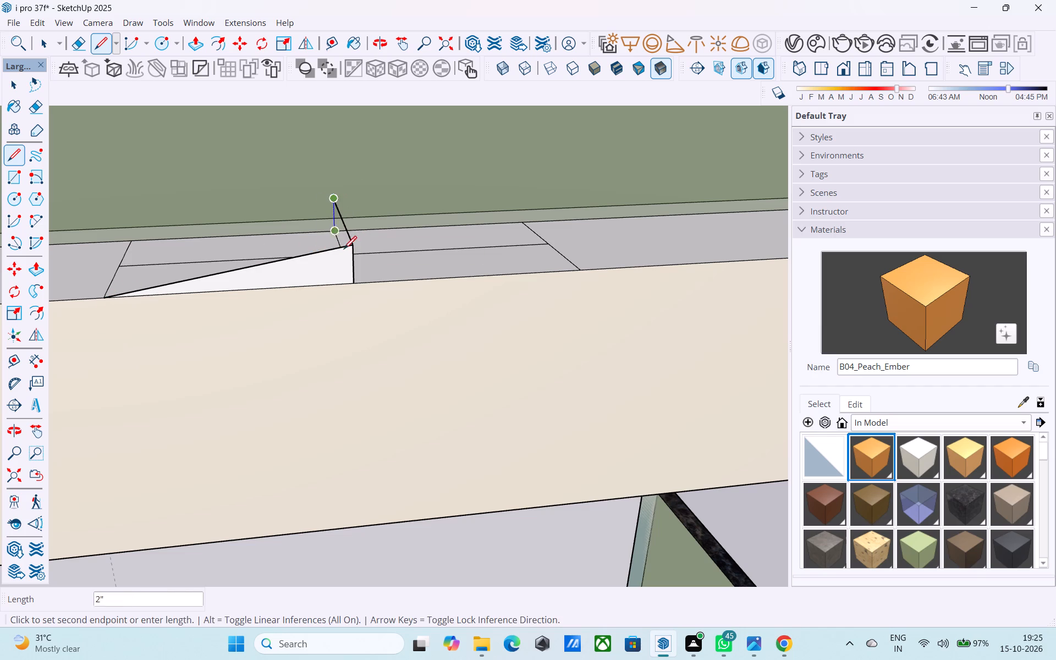
click(354, 246)
Draw the remaining three sloping edges from the ridge ends down to the cross line ends, closing both sloped faces.
click(354, 246)
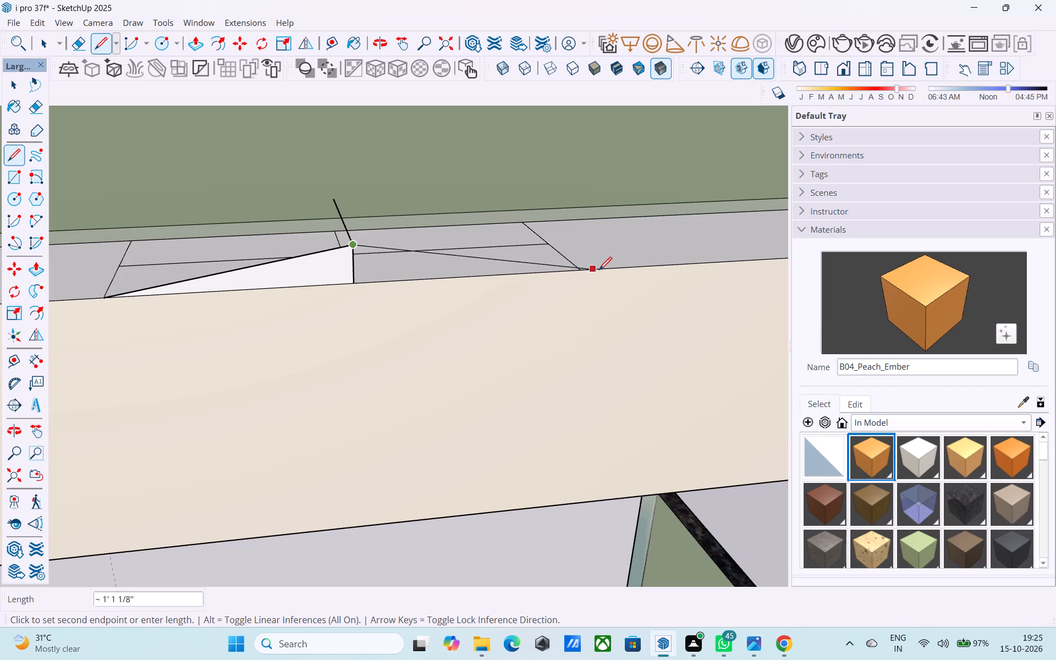
click(582, 272)
click(333, 199)
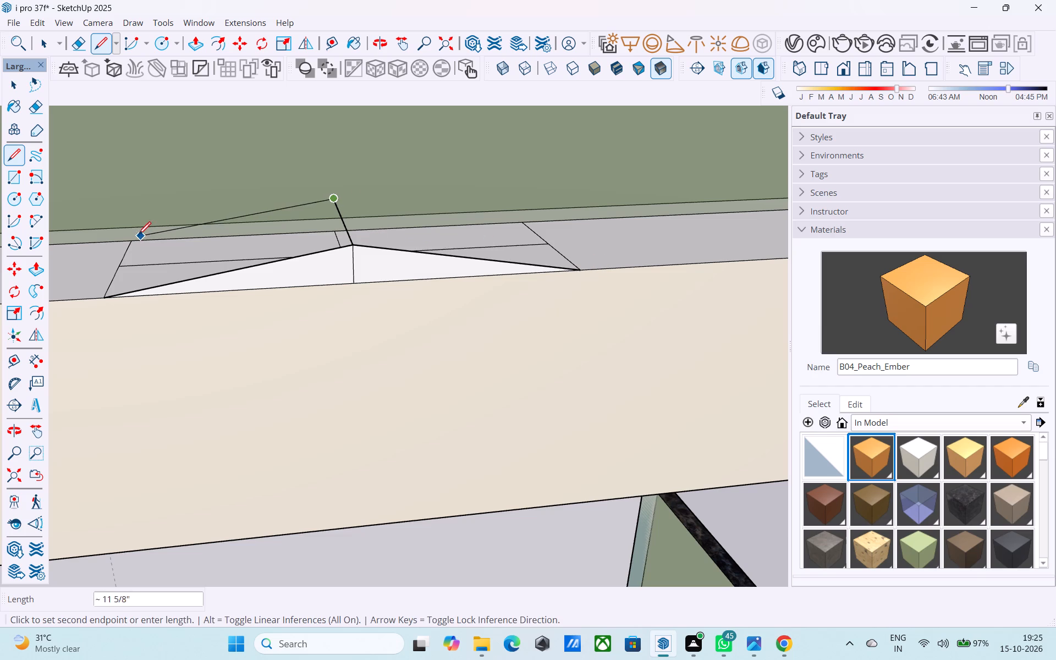
click(131, 238)
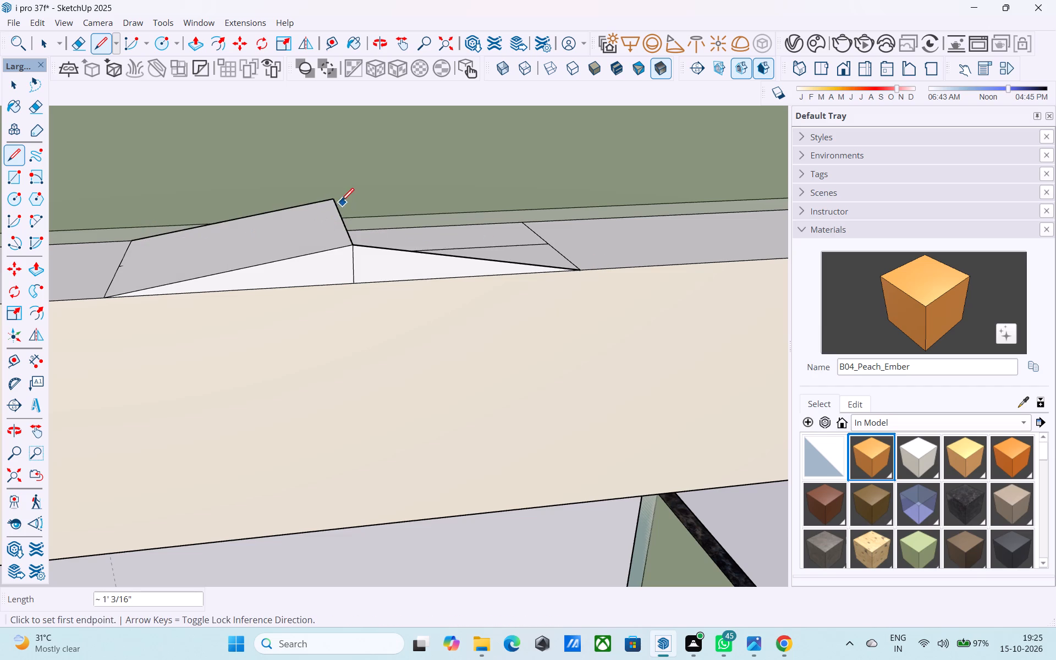
click(335, 199)
click(520, 221)
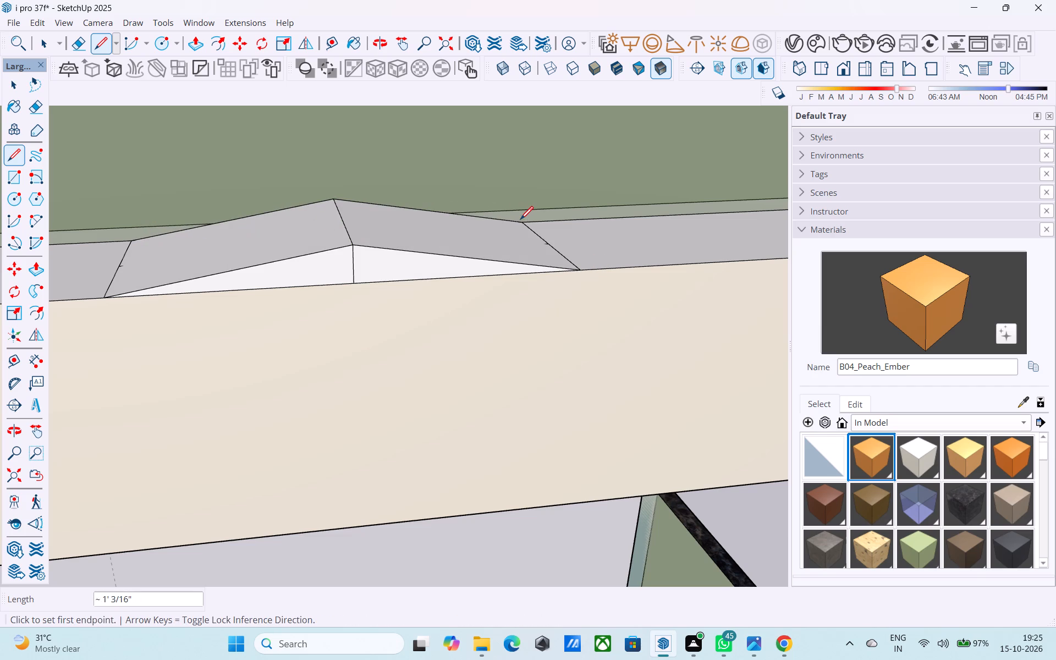
key(space)
Examine the raised two-way sloped piece on the balcony ledge in relation to the façade and roof overhang.
scroll(470, 257, down, 12)
middle_drag(442, 299, 293, 153)
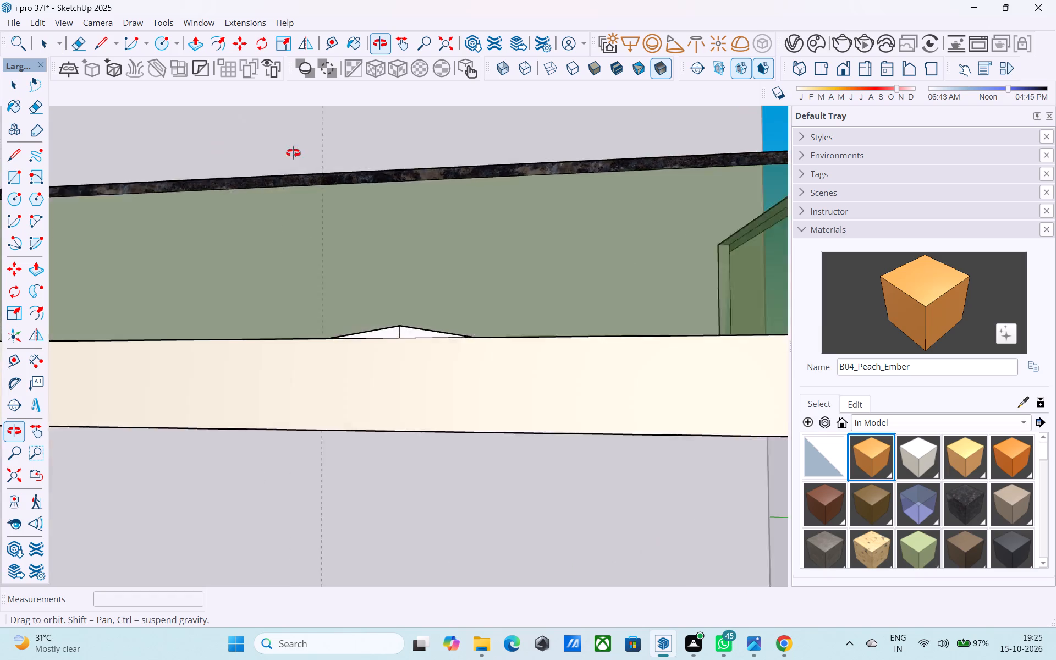
middle_drag(293, 153, 337, 152)
scroll(337, 152, down, 11)
shift+middle_drag(343, 195, 326, 383)
scroll(328, 367, down, 4)
middle_drag(337, 350, 337, 343)
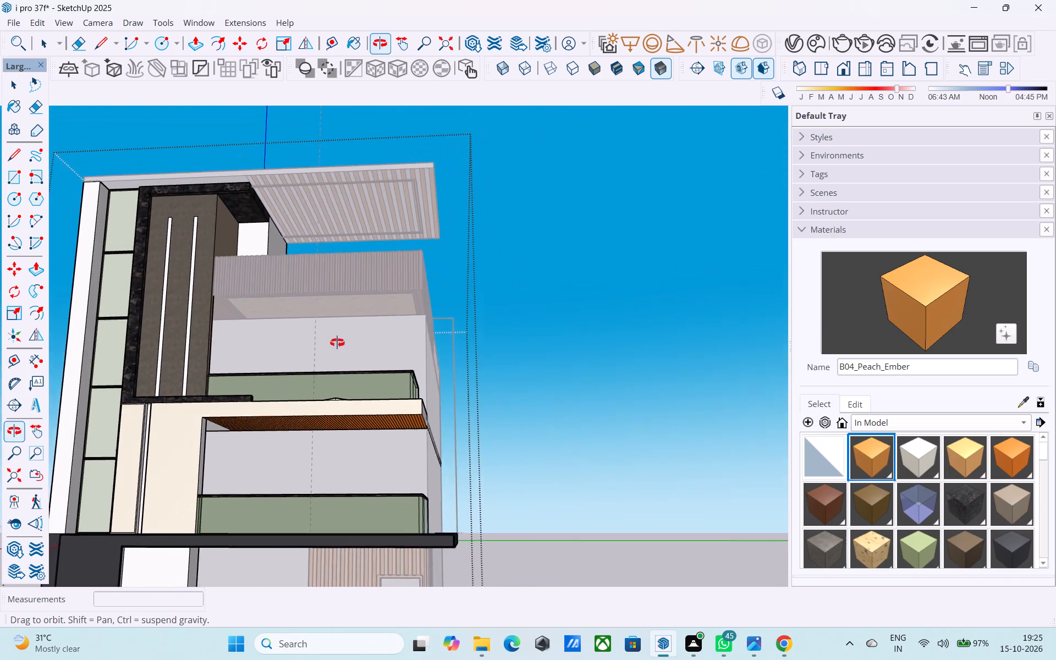
middle_drag(337, 343, 354, 427)
scroll(352, 447, down, 1)
scroll(352, 447, up, 3)
middle_drag(351, 447, 370, 443)
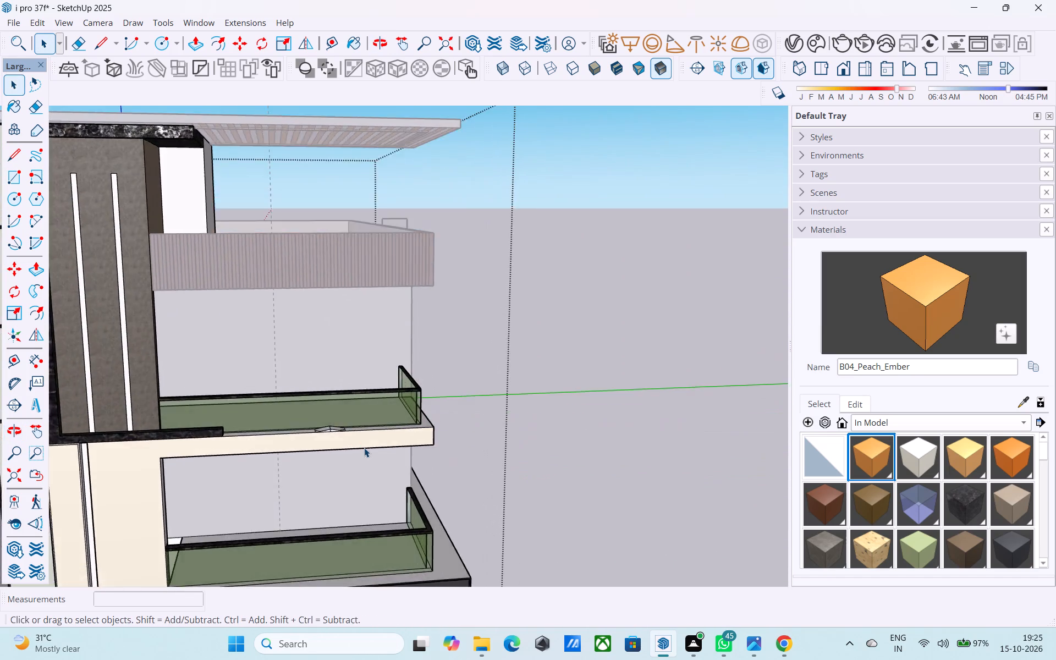
Examine the two-way sloped piece on the balcony ledge against the railing, façade and roof overhang.
scroll(364, 448, up, 8)
scroll(309, 433, down, 3)
shift+middle_drag(285, 420, 224, 142)
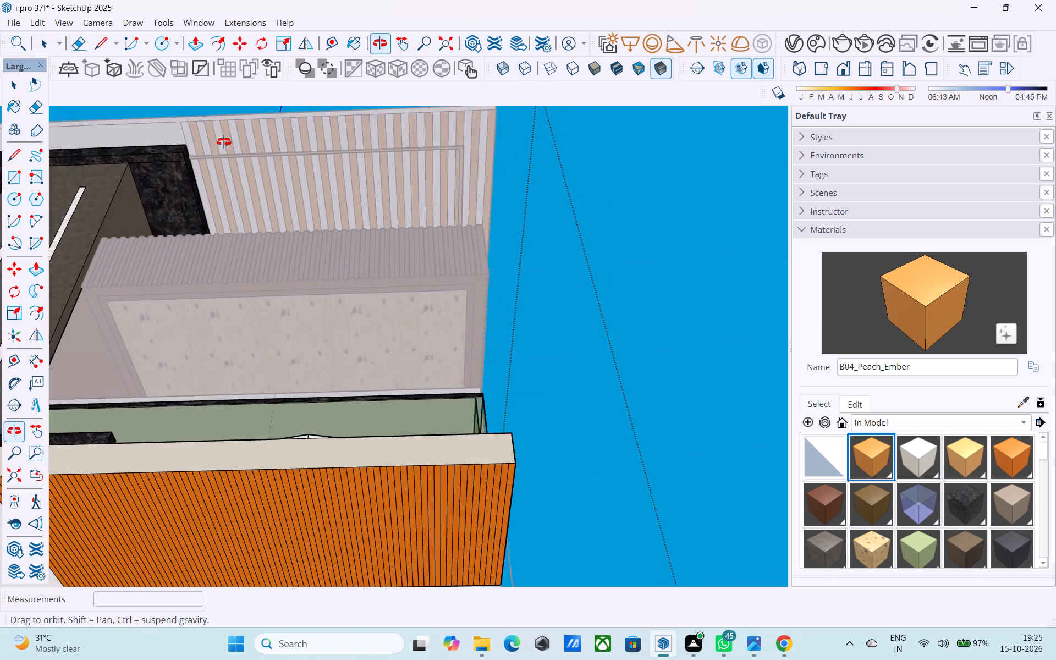
shift+middle_drag(224, 142, 607, 543)
shift+middle_drag(372, 514, 350, 452)
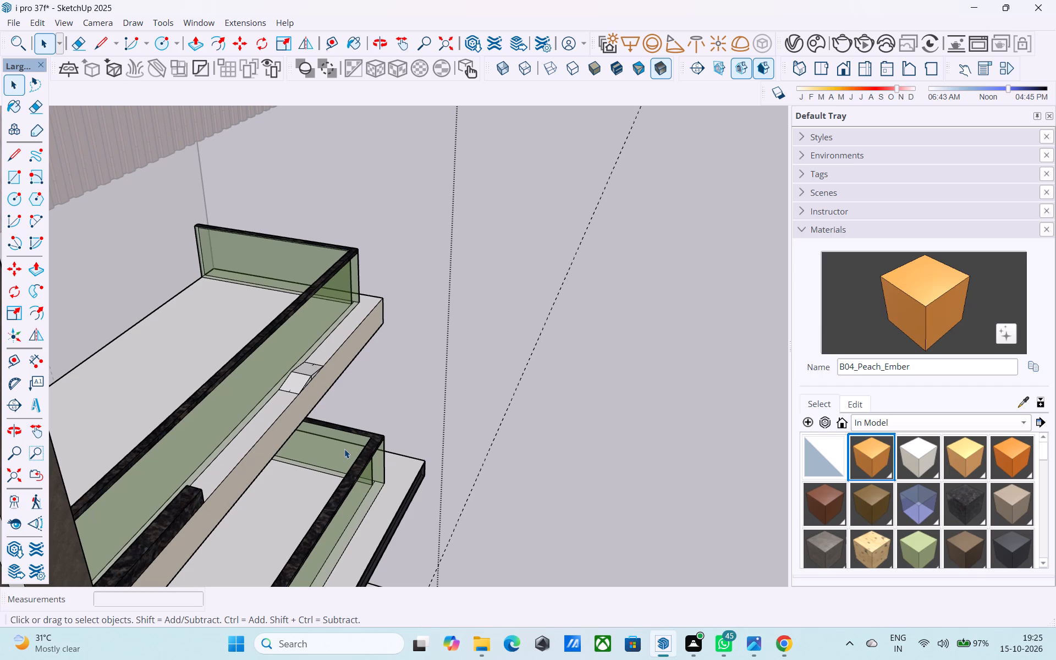
scroll(285, 400, up, 1)
scroll(285, 400, down, 1)
scroll(285, 400, up, 3)
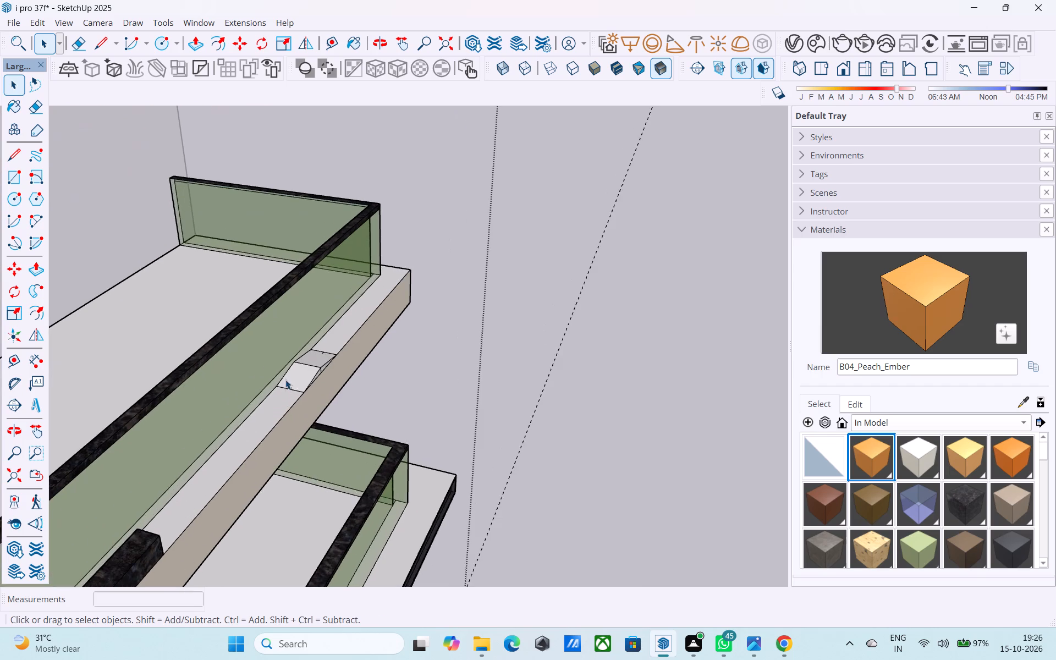
scroll(285, 380, up, 3)
middle_drag(309, 379, 392, 386)
scroll(437, 389, down, 4)
middle_drag(439, 391, 162, 316)
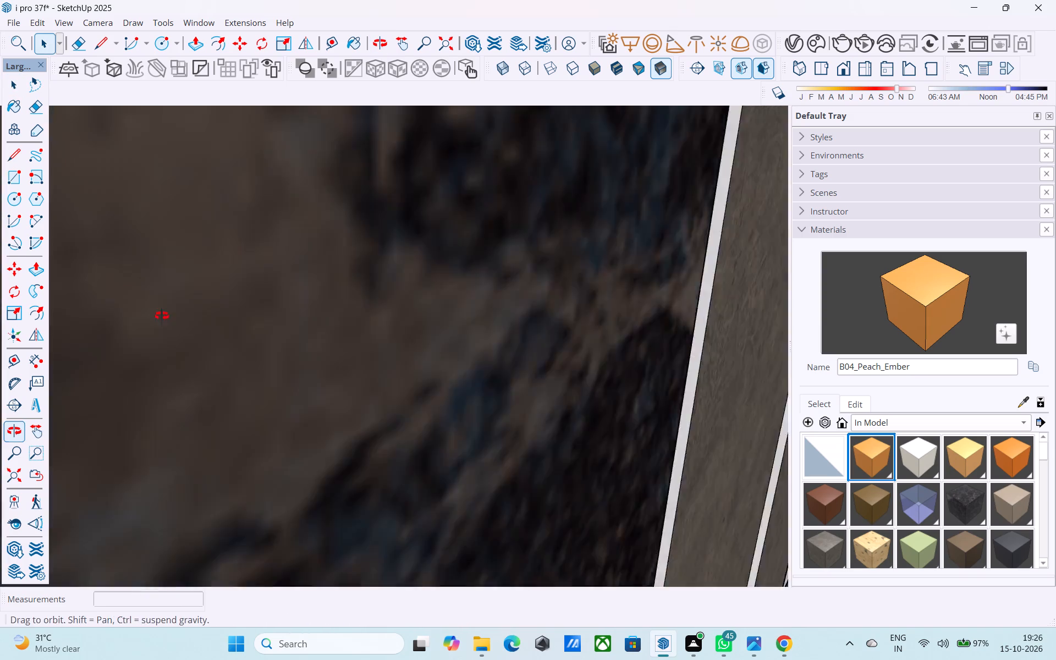
middle_drag(162, 316, 62, 289)
scroll(86, 311, down, 20)
scroll(86, 311, down, 10)
scroll(212, 359, up, 1)
scroll(212, 359, down, 4)
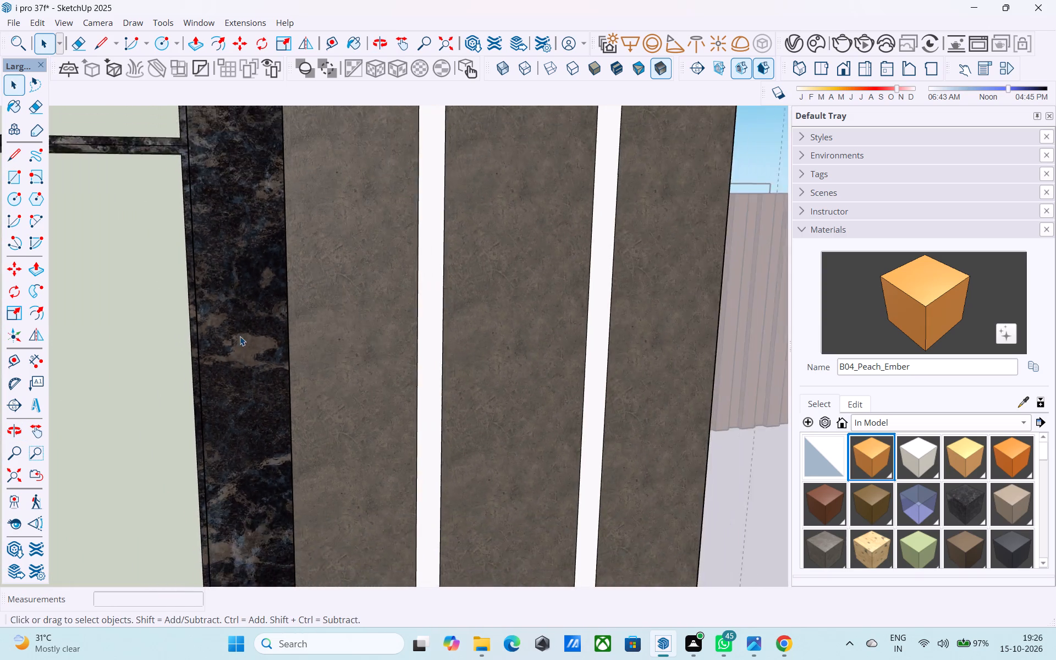
scroll(240, 336, down, 17)
middle_drag(525, 397, 525, 464)
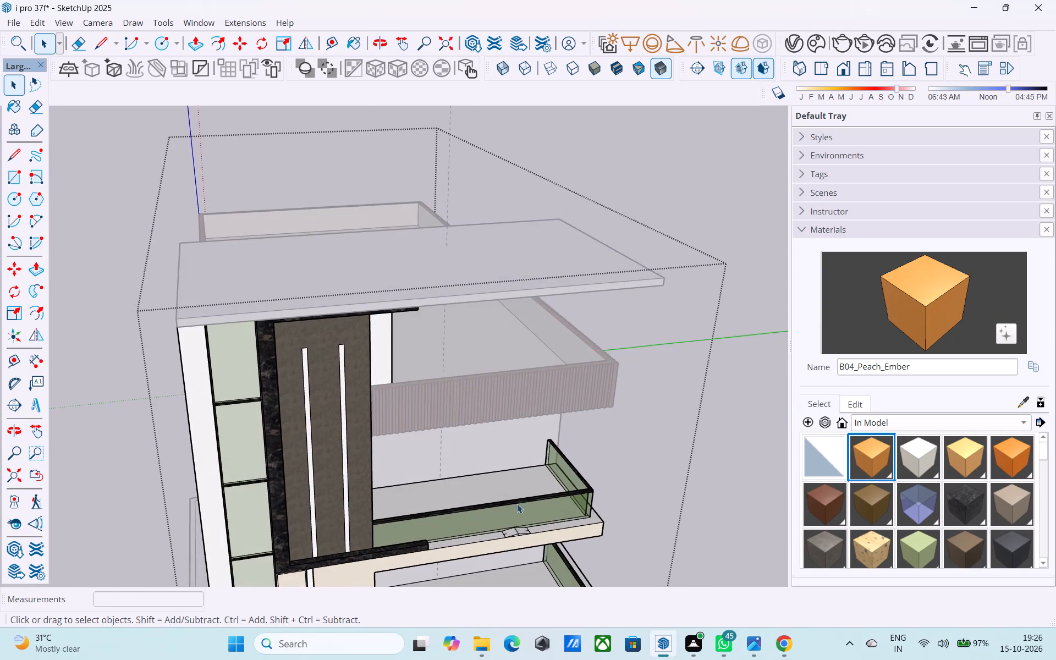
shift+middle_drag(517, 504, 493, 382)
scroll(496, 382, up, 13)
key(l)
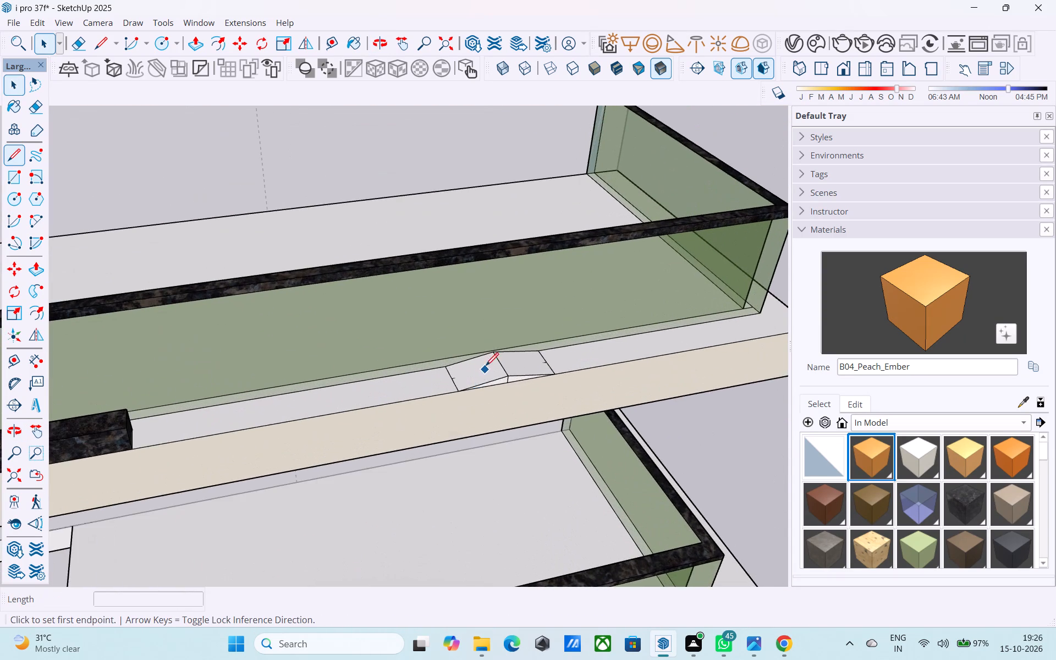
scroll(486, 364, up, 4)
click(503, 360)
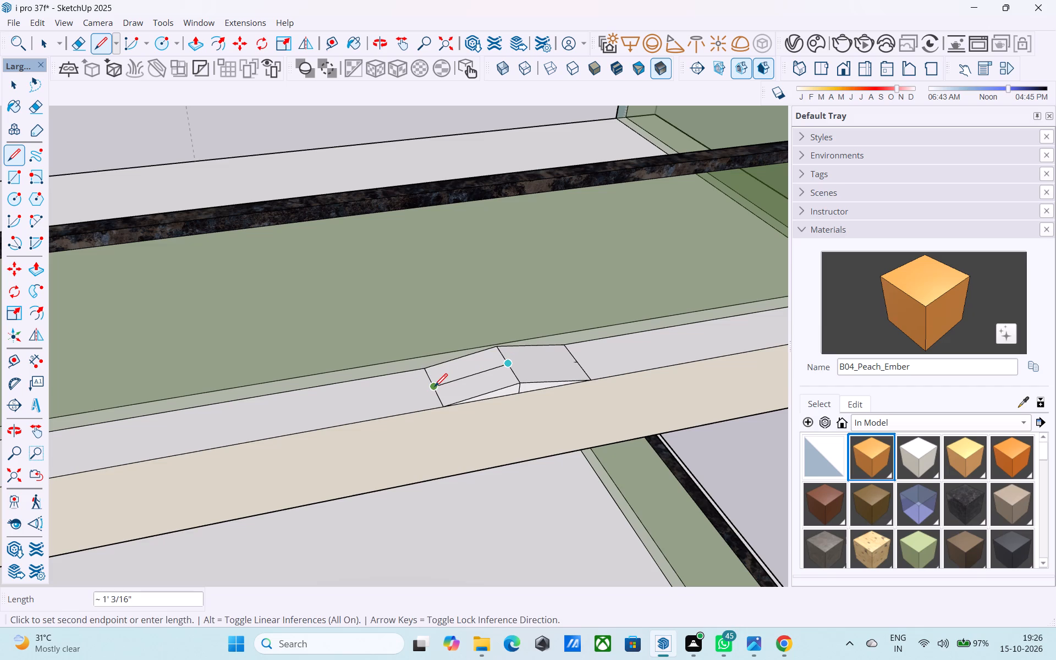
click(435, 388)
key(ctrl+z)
Divide both sloped faces of the ledge piece into quarters with centre lines drawn lengthwise and crosswise between edge midpoints.
scroll(449, 392, up, 7)
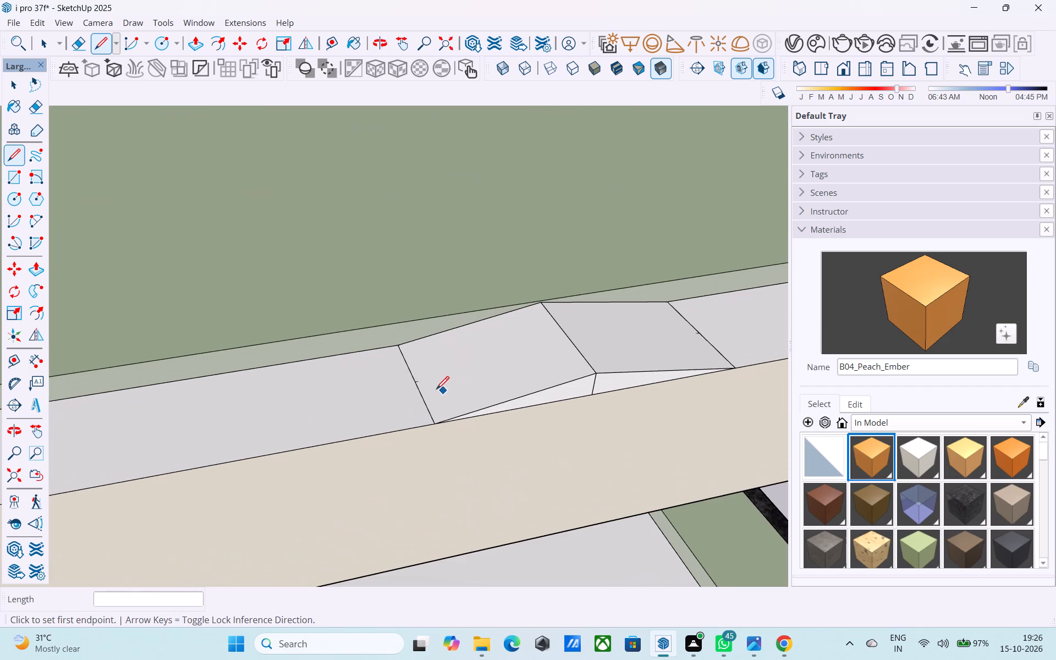
click(563, 332)
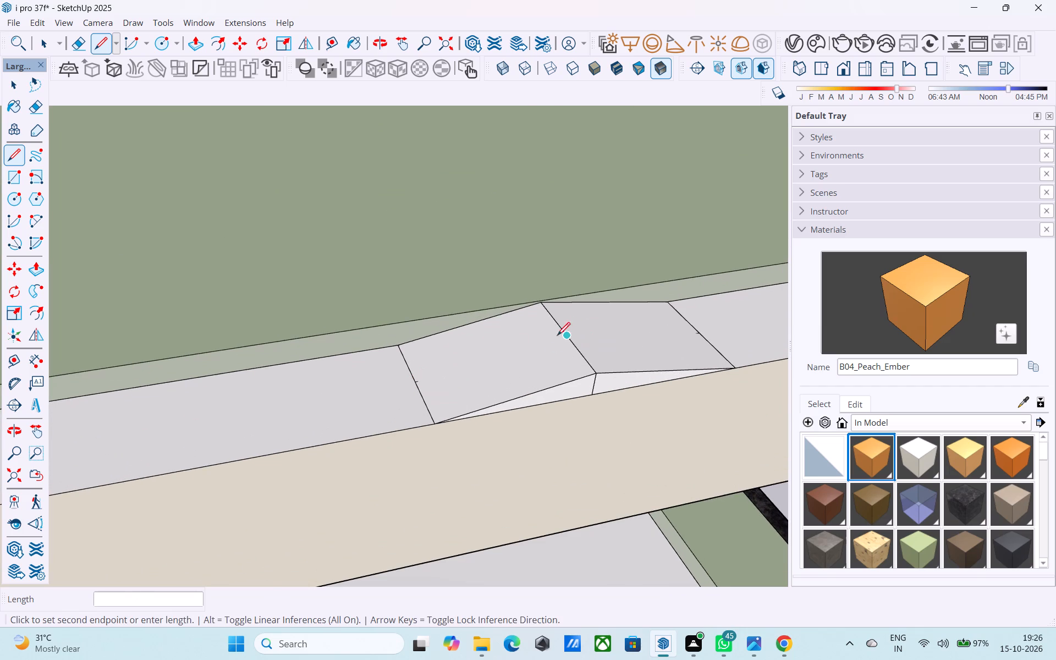
click(417, 383)
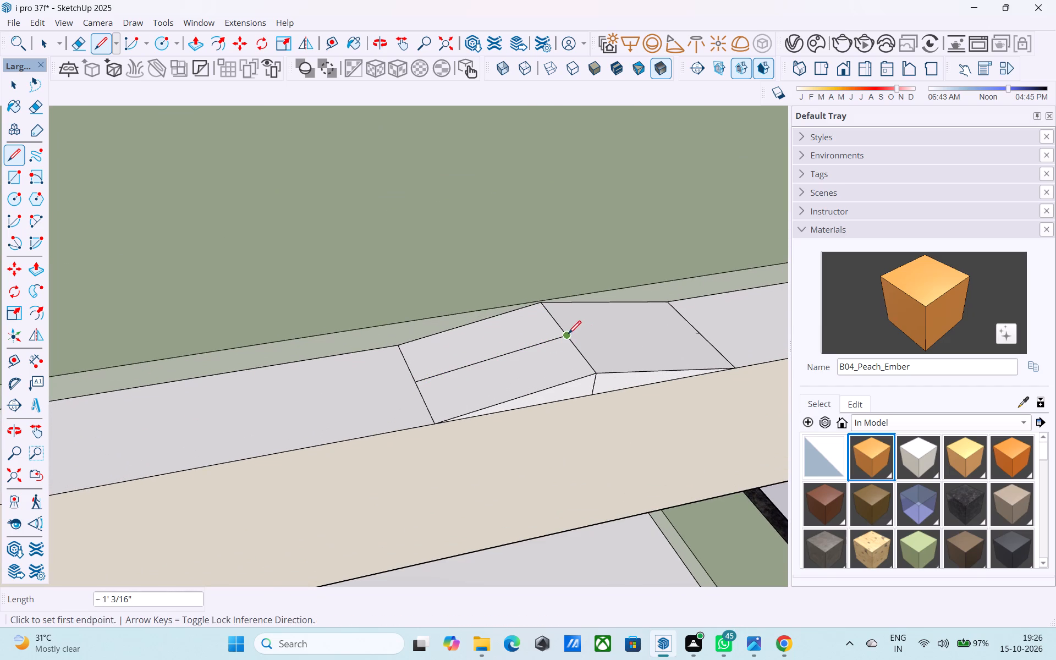
click(568, 335)
click(700, 333)
click(672, 375)
click(606, 304)
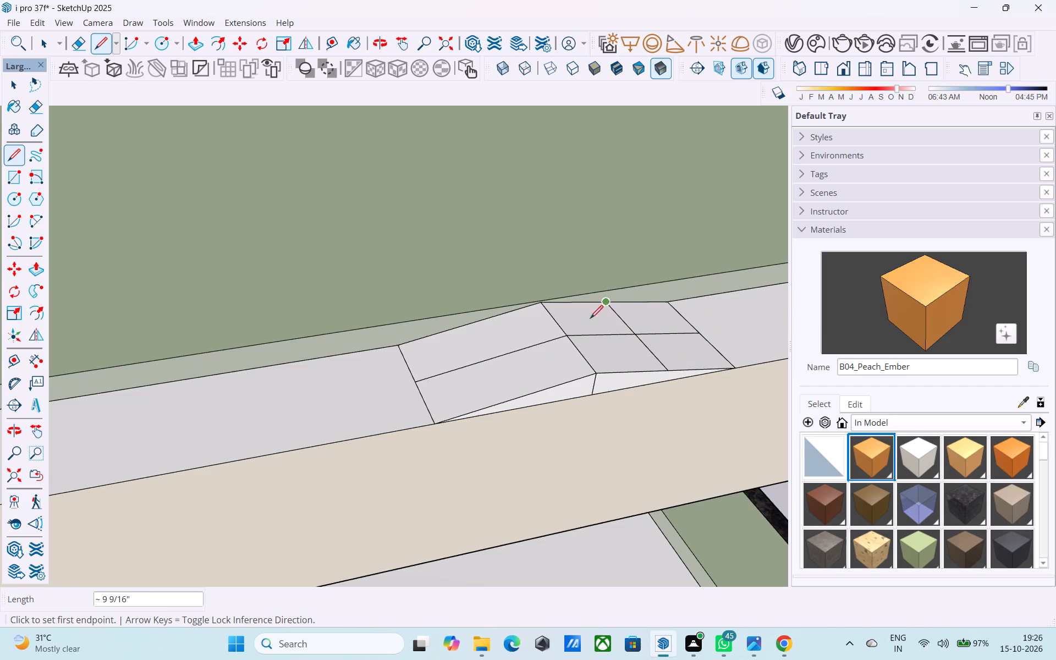
click(518, 393)
click(470, 322)
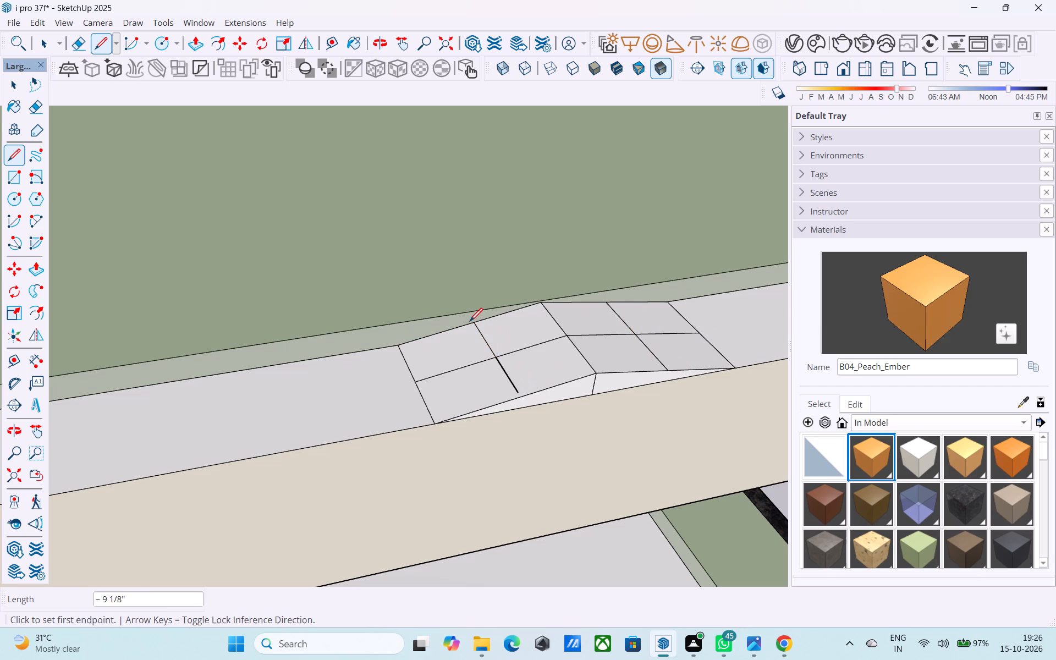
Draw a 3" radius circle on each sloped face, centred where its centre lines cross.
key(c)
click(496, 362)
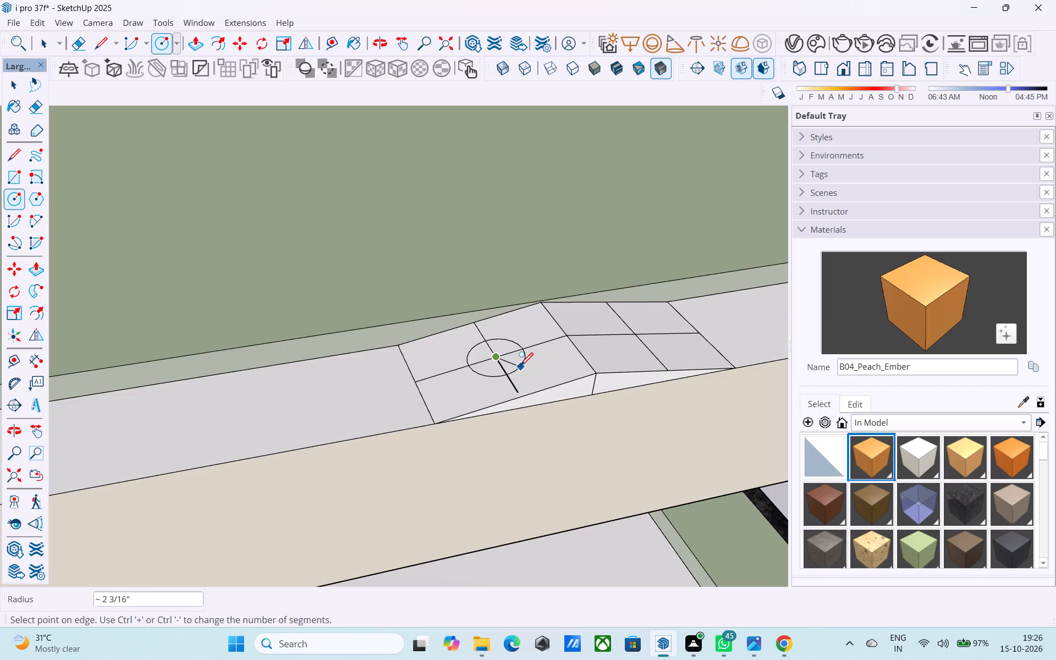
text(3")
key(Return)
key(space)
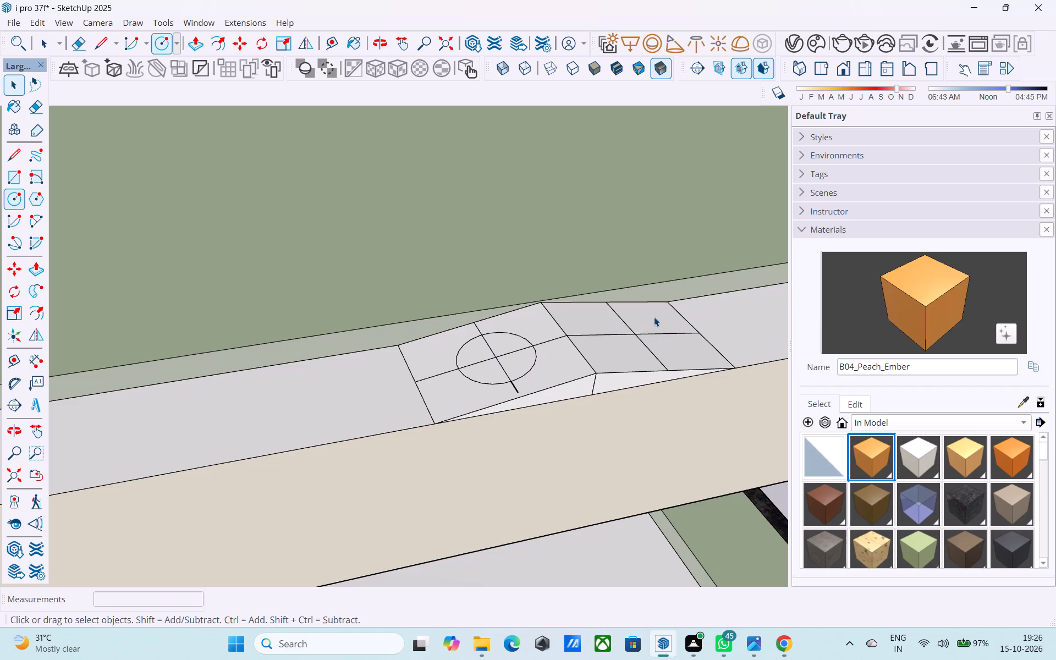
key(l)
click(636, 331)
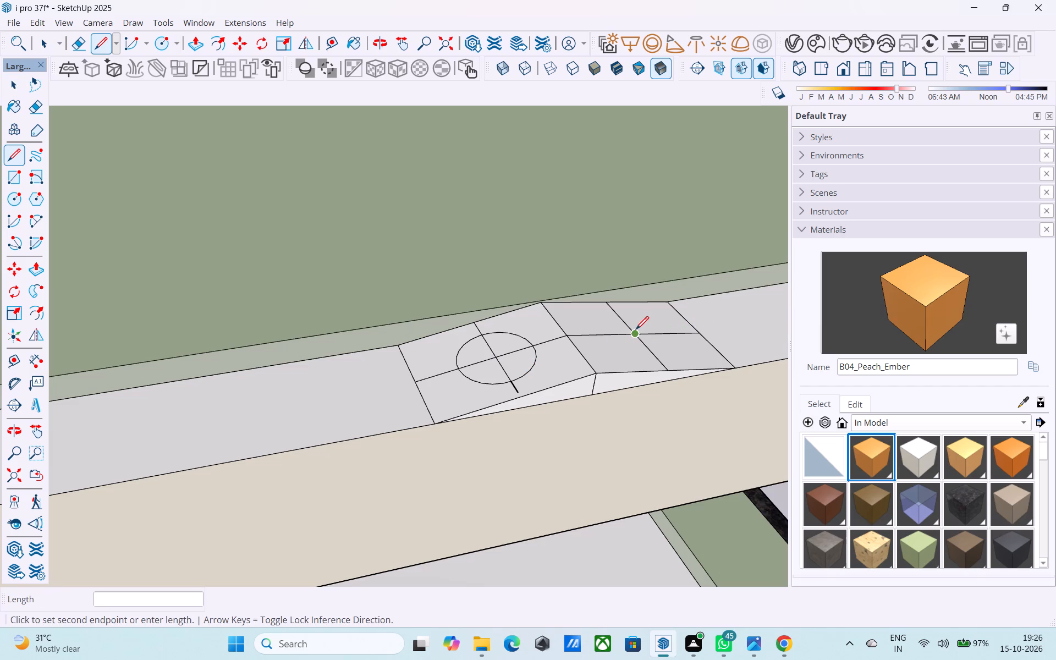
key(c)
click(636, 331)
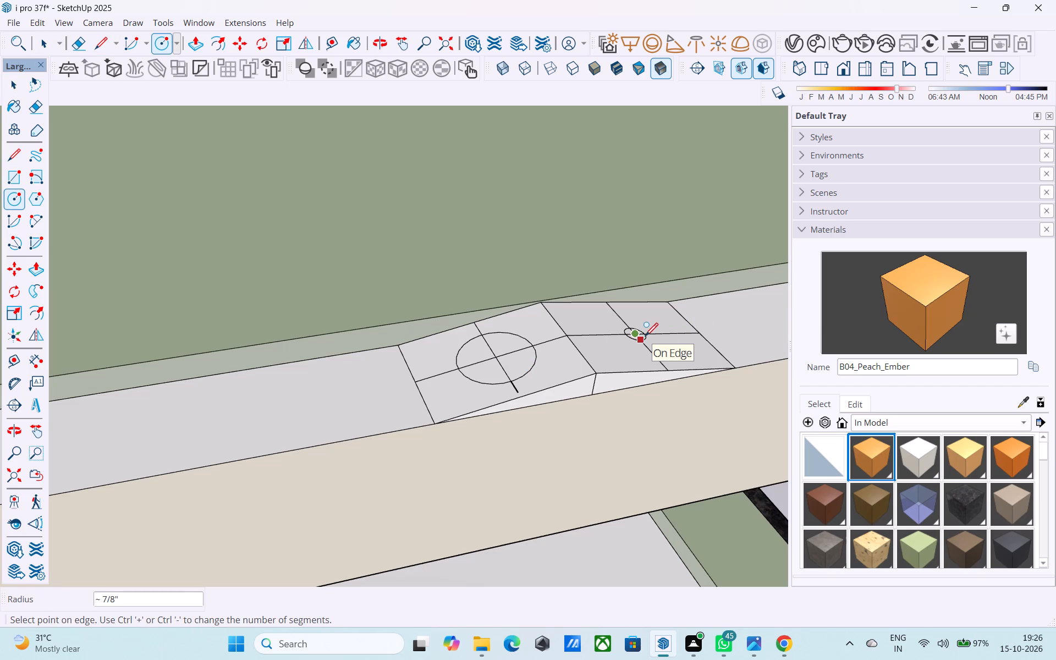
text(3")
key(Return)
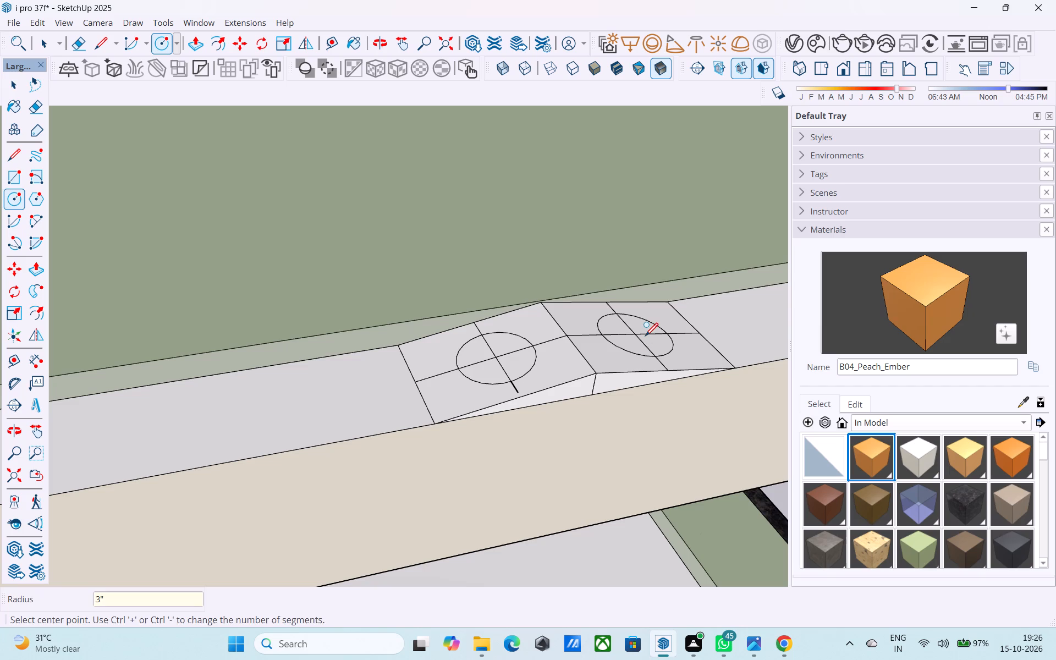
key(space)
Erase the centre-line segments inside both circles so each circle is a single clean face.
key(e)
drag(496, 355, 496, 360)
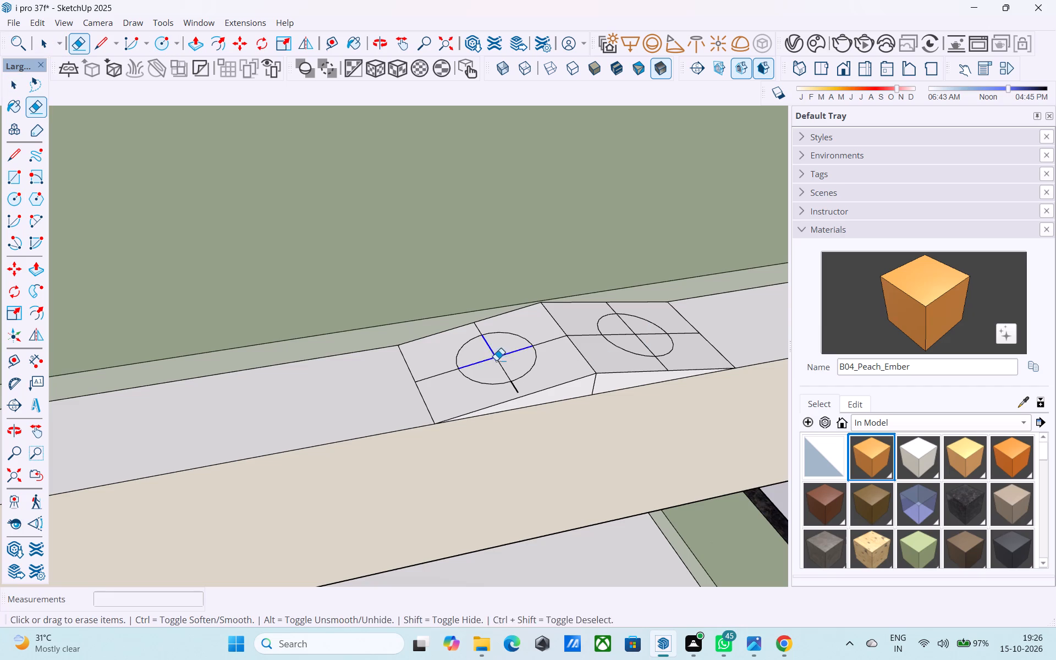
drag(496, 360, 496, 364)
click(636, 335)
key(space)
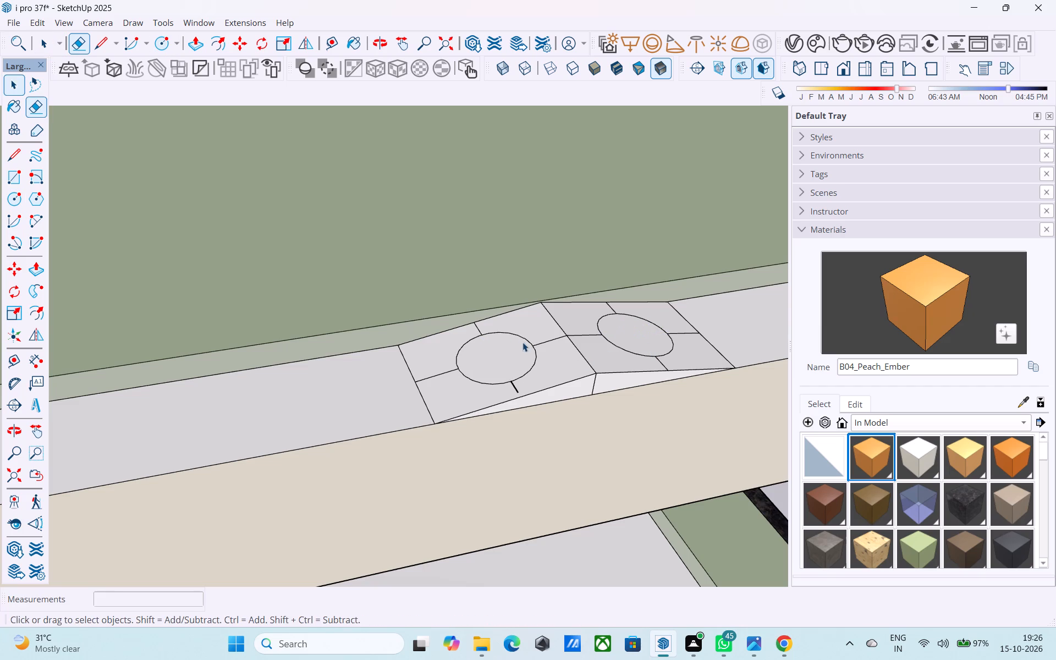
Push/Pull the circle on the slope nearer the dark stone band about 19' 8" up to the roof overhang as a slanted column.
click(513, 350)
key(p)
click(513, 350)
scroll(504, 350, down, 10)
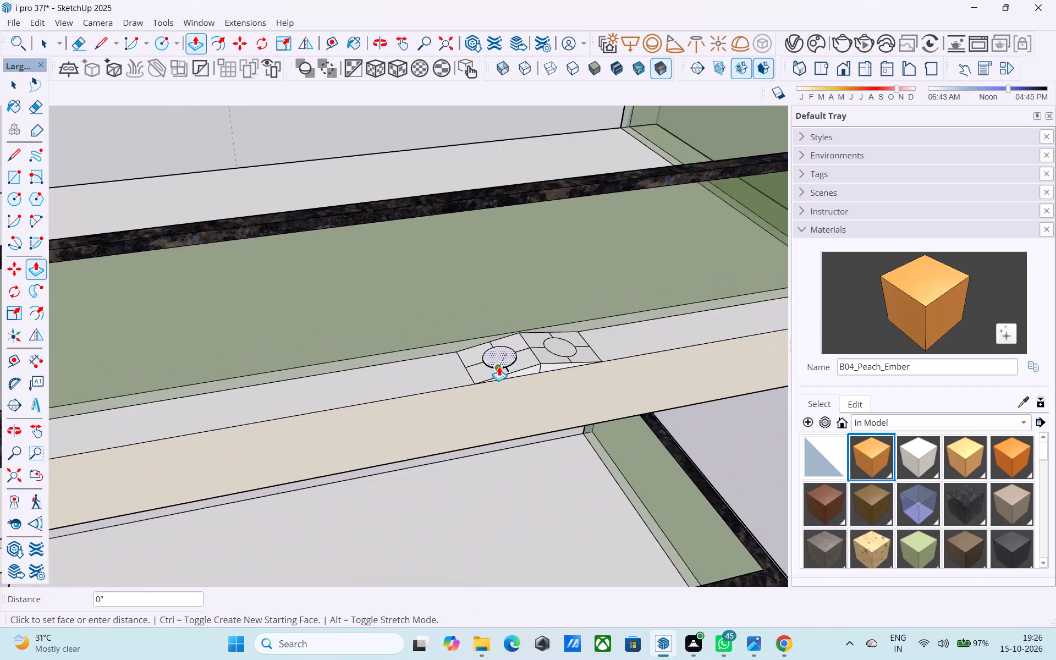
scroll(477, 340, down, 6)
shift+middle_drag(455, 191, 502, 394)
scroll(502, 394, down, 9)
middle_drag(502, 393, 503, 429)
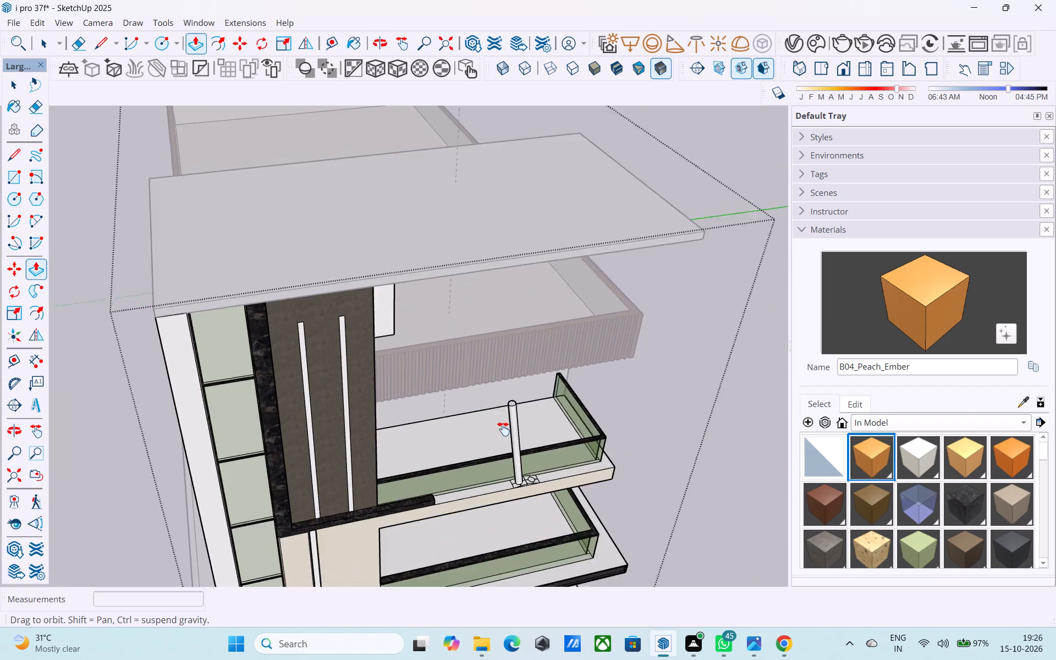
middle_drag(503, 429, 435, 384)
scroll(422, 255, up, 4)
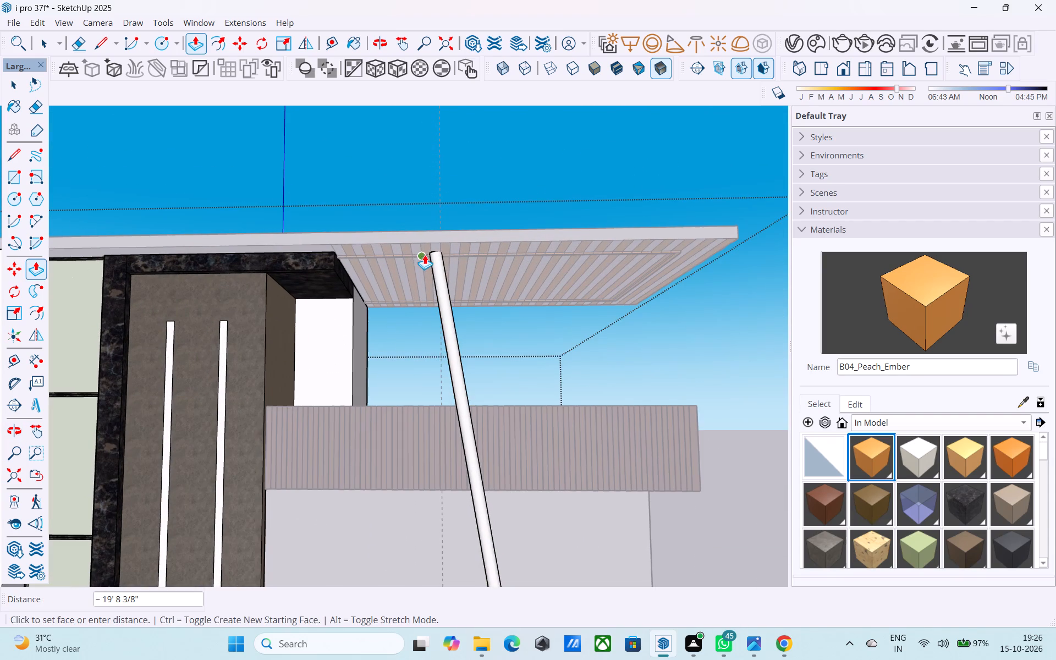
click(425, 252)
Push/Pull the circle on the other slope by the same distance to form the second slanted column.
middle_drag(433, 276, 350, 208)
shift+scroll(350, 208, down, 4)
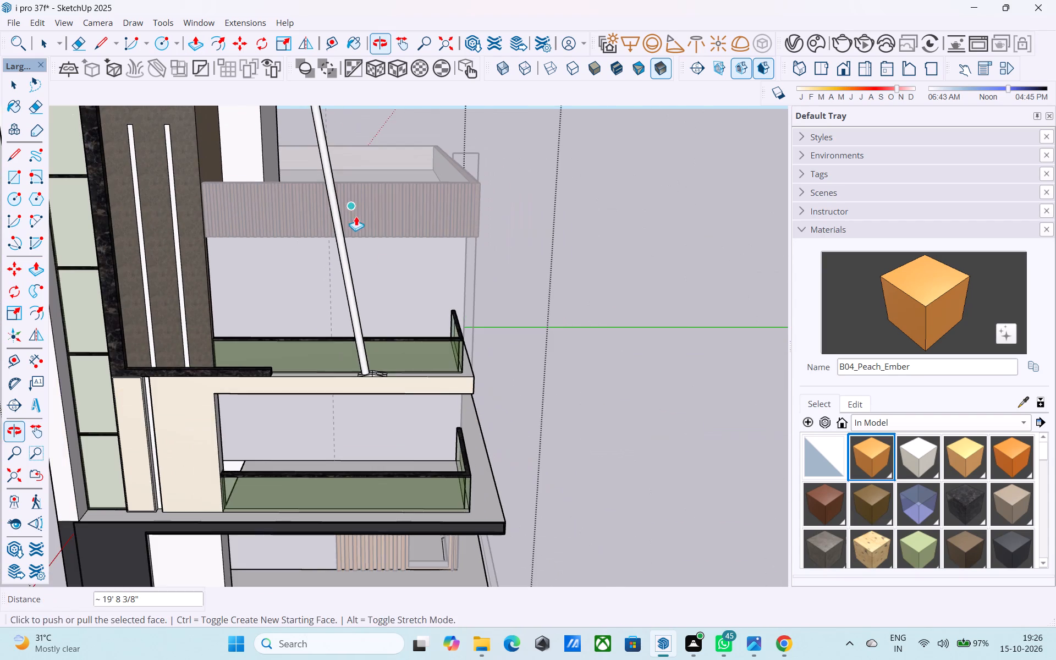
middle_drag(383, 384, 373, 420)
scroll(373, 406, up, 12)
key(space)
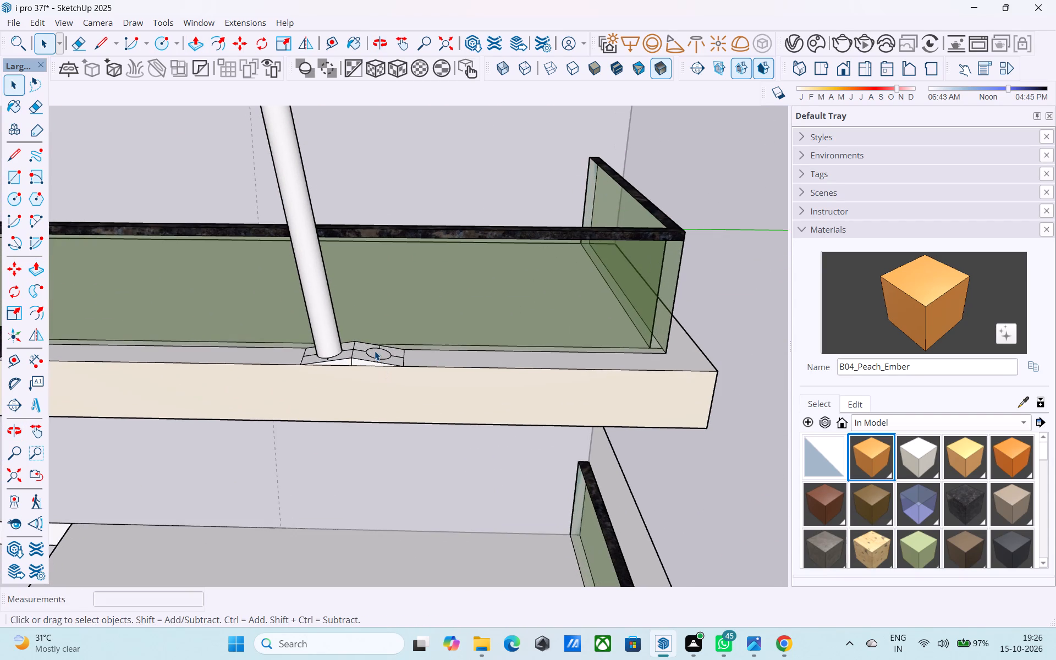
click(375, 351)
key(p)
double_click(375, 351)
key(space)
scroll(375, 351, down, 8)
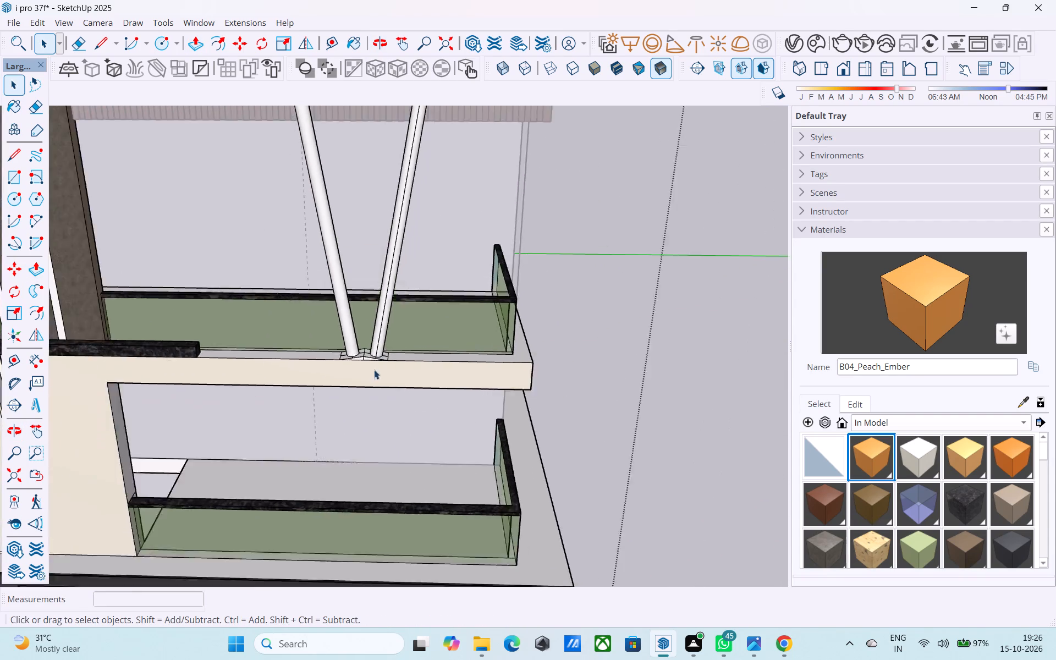
Examine the V-shaped pair of columns in relation to the balcony, façade and roof overhang.
scroll(374, 370, down, 7)
middle_drag(376, 381, 312, 369)
scroll(312, 364, down, 5)
middle_drag(312, 365, 410, 284)
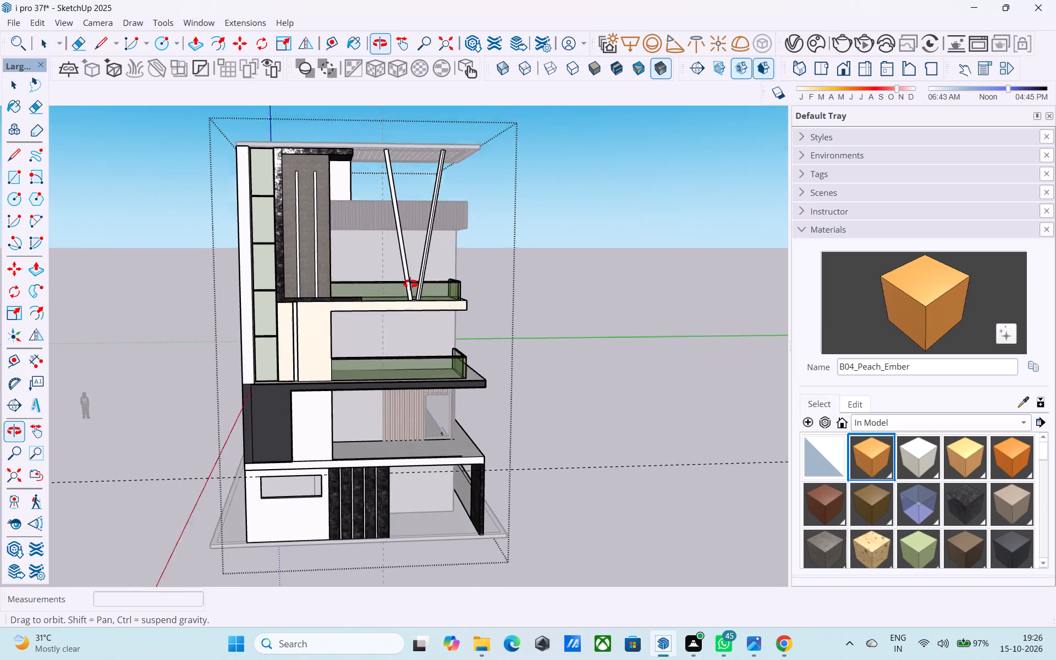
middle_drag(410, 284, 407, 281)
scroll(405, 296, up, 4)
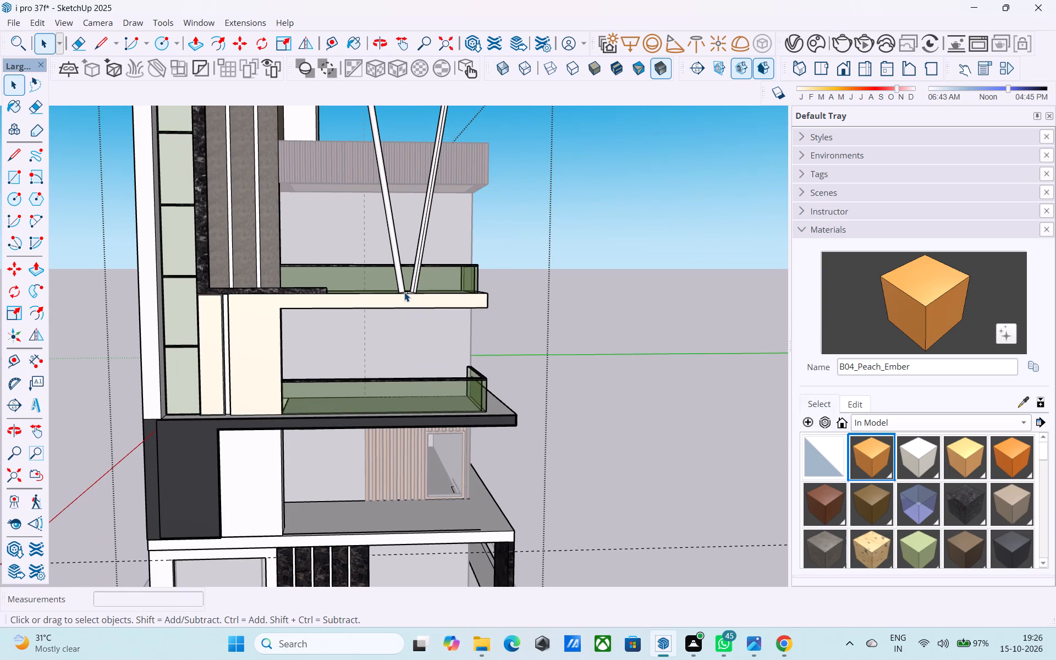
scroll(404, 292, down, 4)
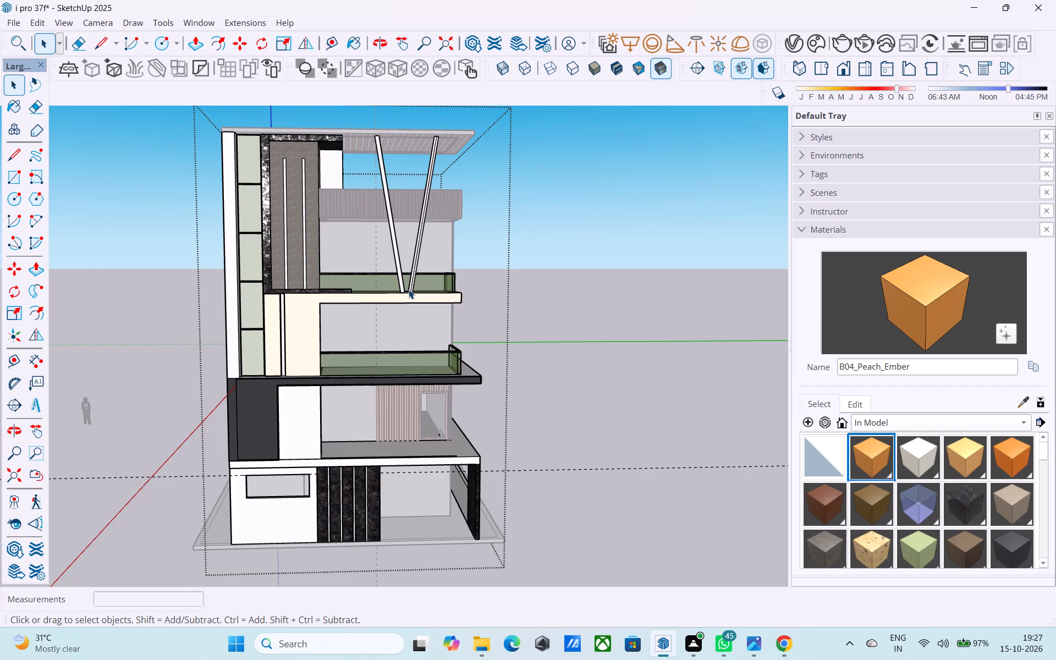
middle_drag(409, 289, 387, 329)
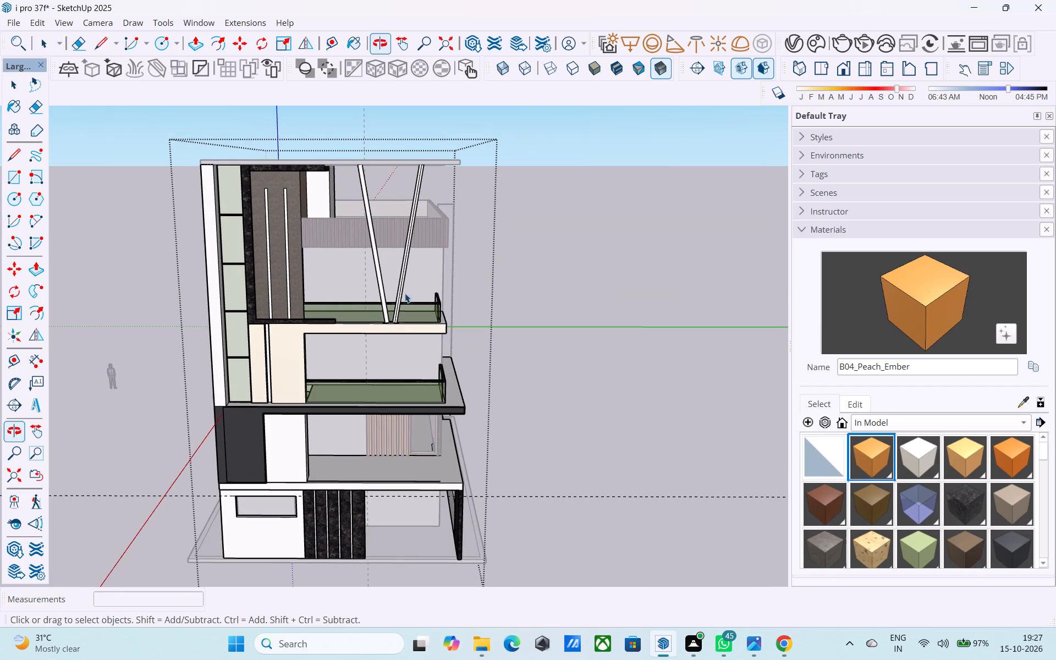
scroll(431, 249, up, 3)
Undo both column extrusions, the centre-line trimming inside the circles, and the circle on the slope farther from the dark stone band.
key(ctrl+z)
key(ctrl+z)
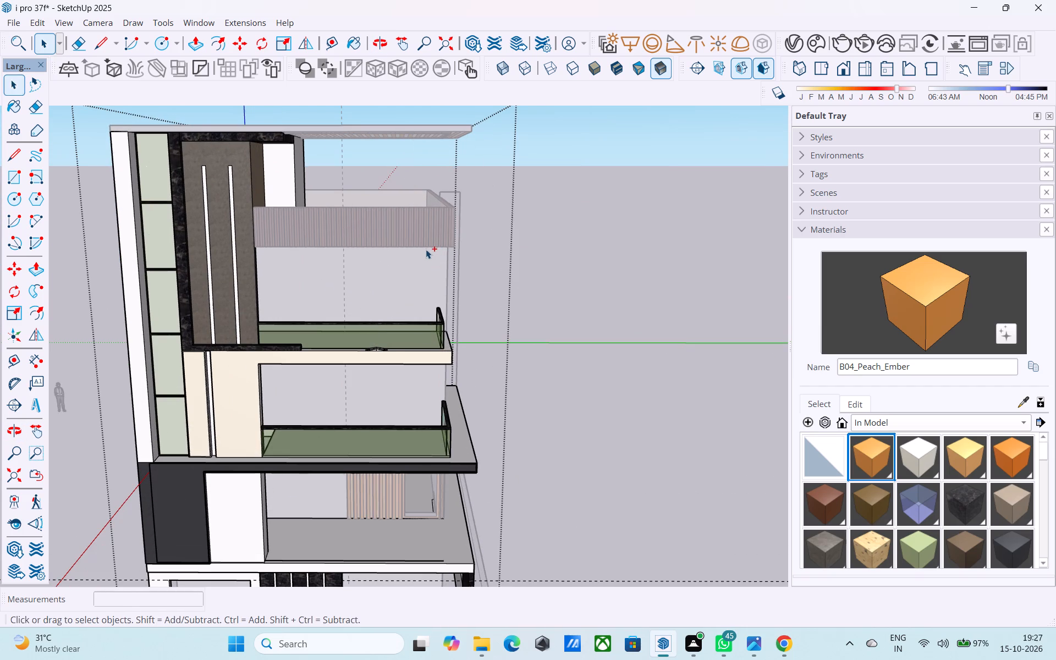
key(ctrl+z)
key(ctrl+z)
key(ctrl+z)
Erase the circle and the crossing centre lines on the ledge piece's slope nearer the dark stone band.
middle_drag(415, 268, 396, 378)
scroll(356, 414, up, 9)
middle_drag(376, 437, 378, 430)
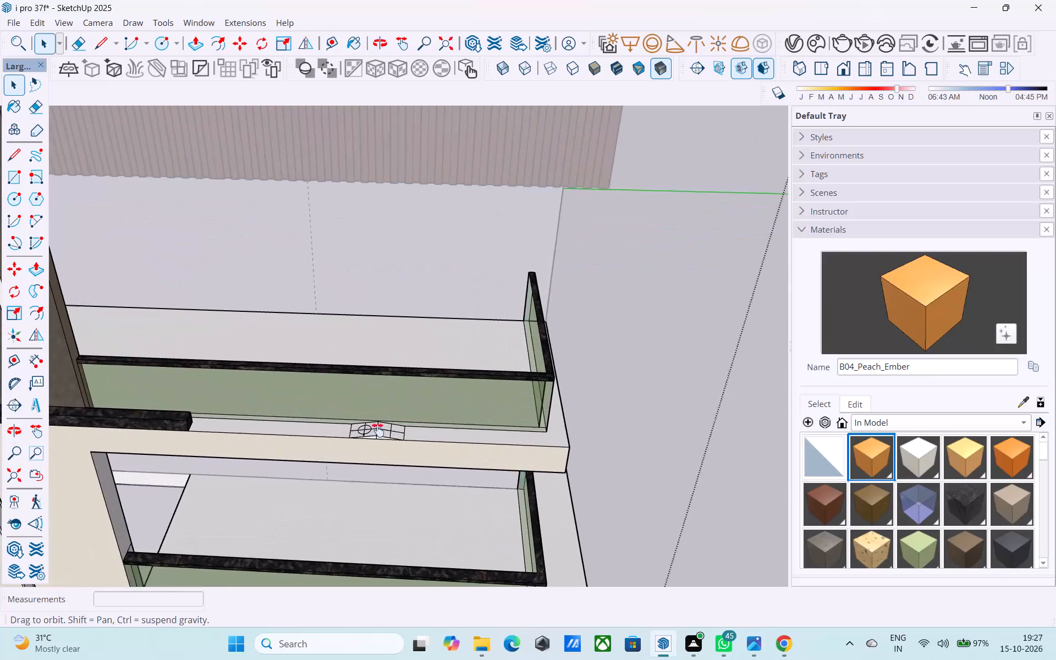
middle_drag(378, 430, 400, 356)
scroll(397, 356, up, 12)
middle_drag(380, 339, 388, 362)
key(e)
scroll(386, 329, up, 2)
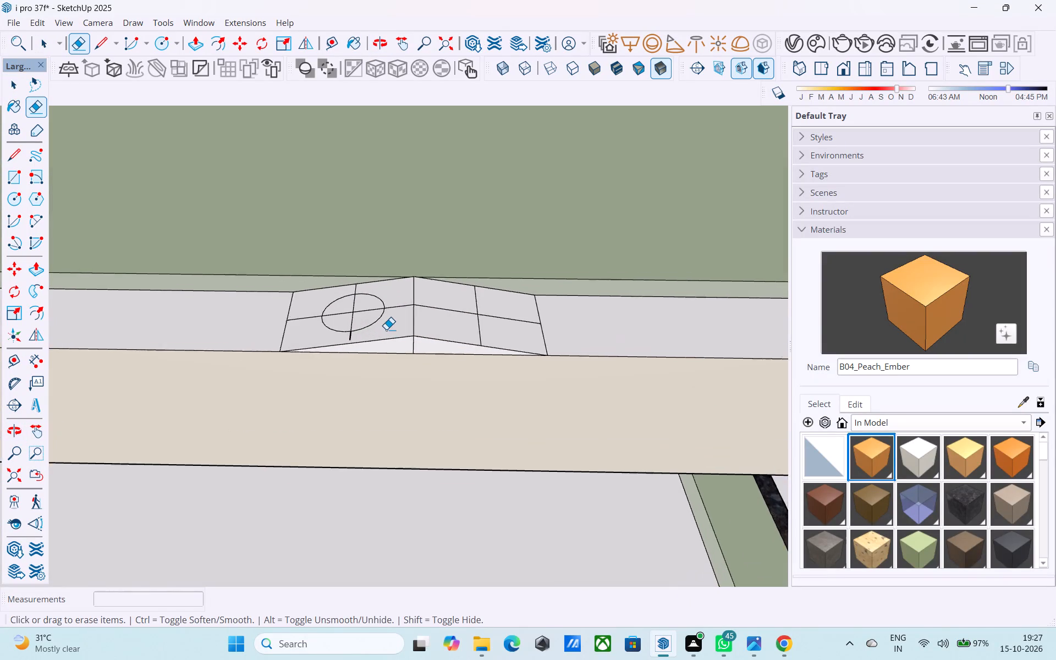
scroll(386, 329, up, 2)
drag(383, 322, 356, 307)
drag(361, 304, 332, 311)
drag(333, 298, 325, 302)
drag(322, 308, 304, 318)
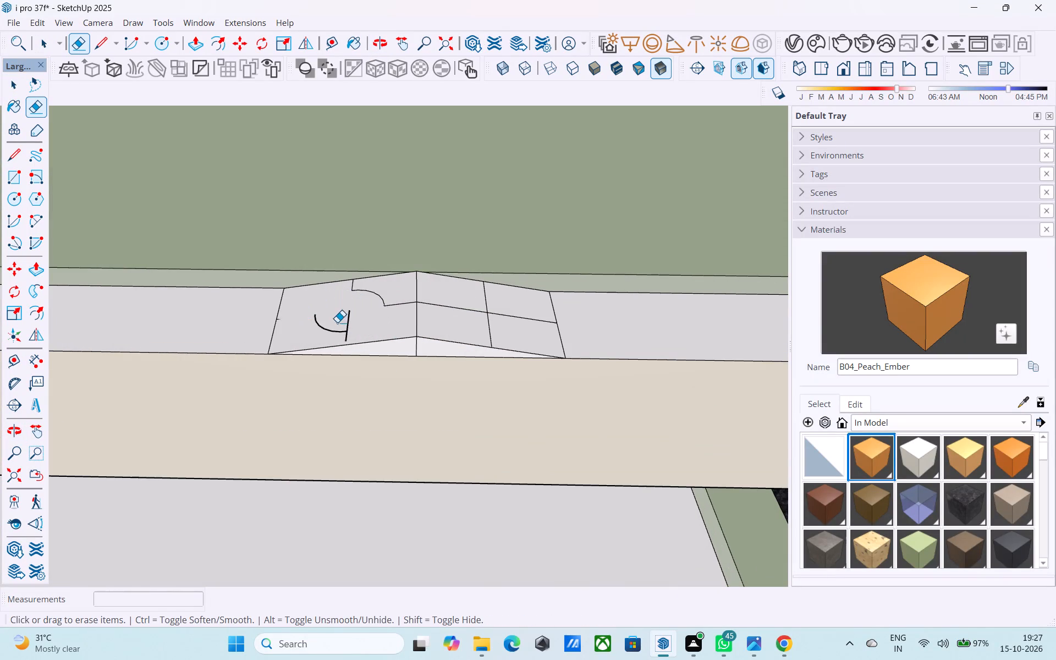
drag(348, 320, 329, 331)
drag(329, 331, 324, 331)
drag(357, 329, 366, 327)
drag(358, 326, 342, 324)
drag(398, 292, 377, 301)
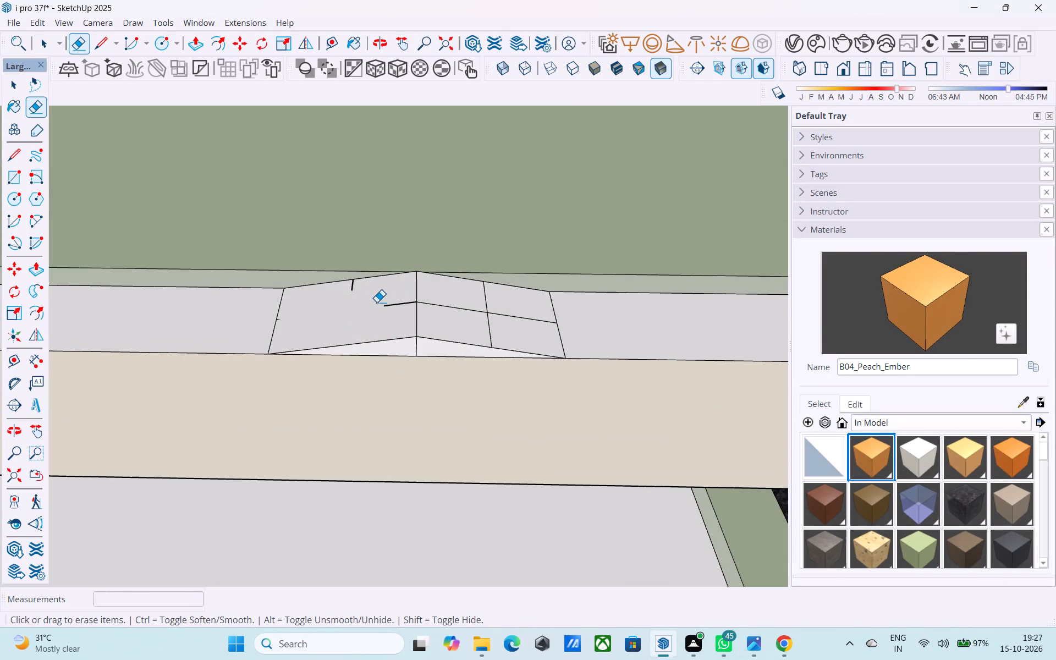
drag(372, 295, 348, 289)
drag(393, 296, 408, 329)
Copy that slope's top face and triangular front face 1' along the ledge toward the dark stone band.
key(space)
click(400, 351)
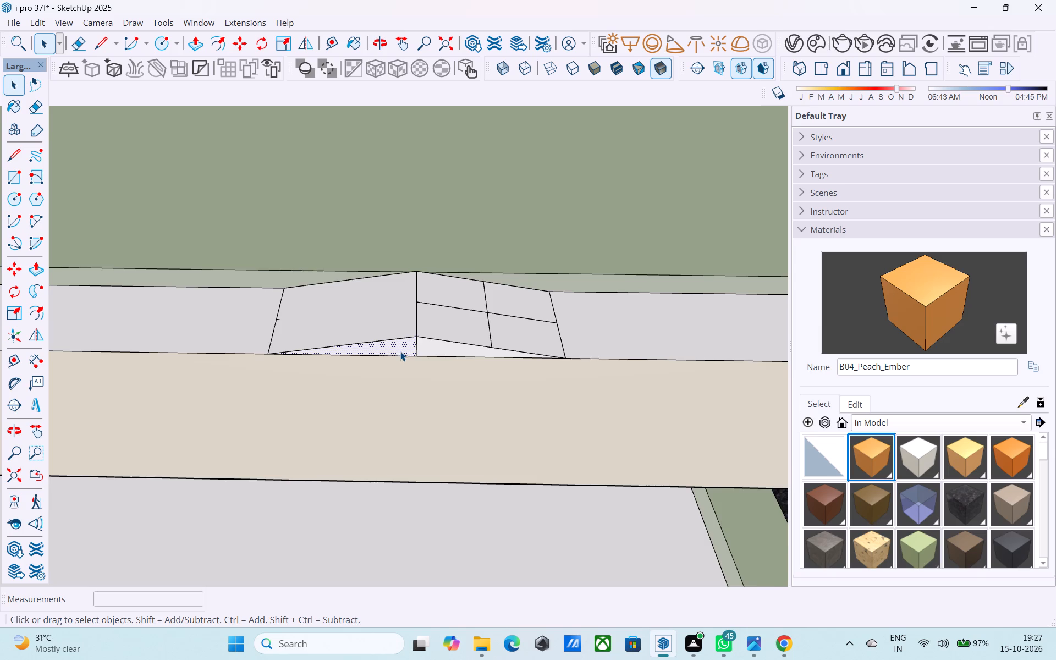
scroll(400, 350, up, 4)
double_click(402, 348)
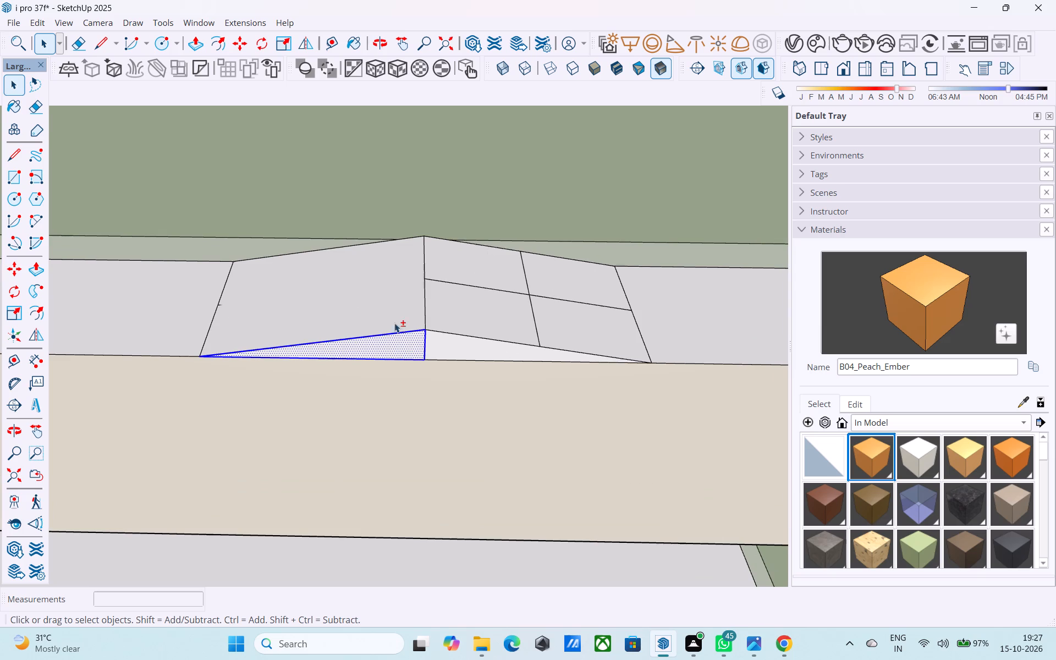
shift+click(381, 285)
key(m)
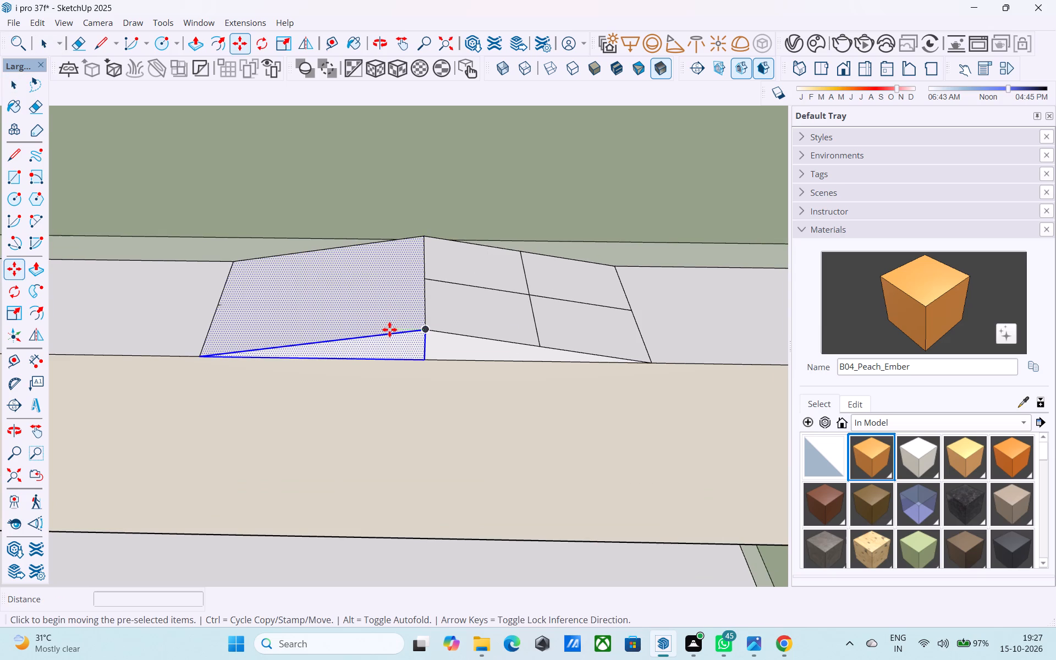
click(425, 361)
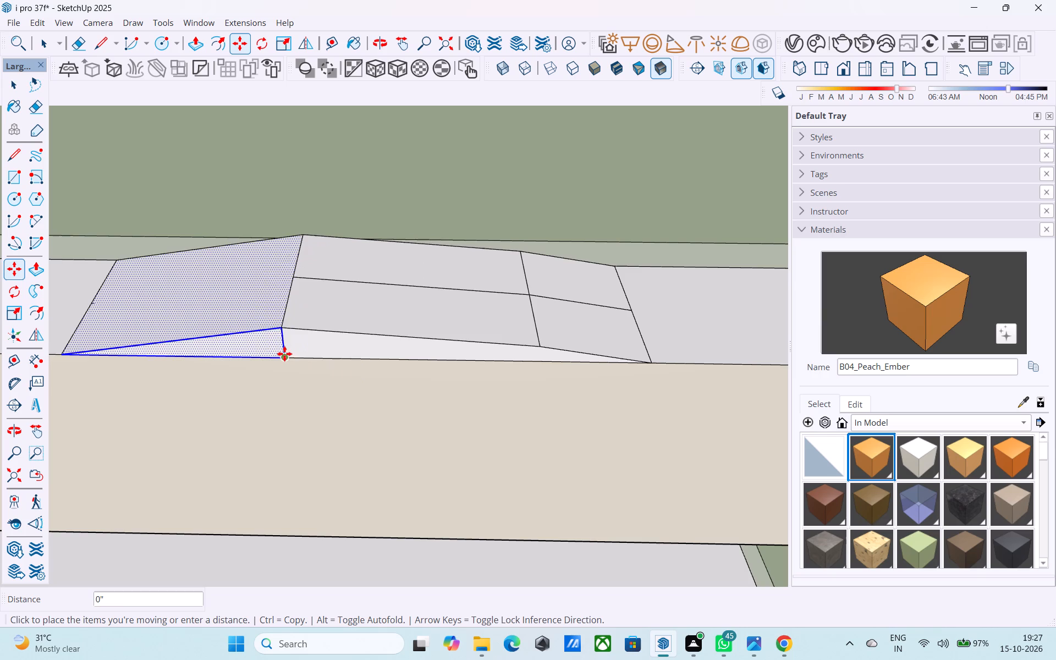
scroll(253, 354, down, 5)
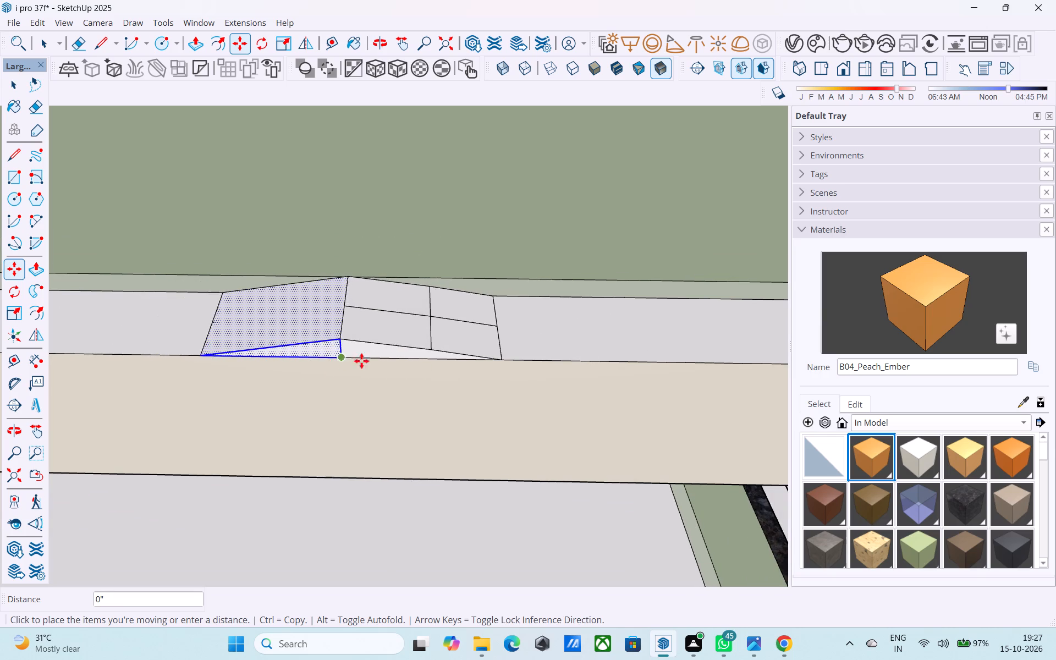
scroll(296, 364, up, 3)
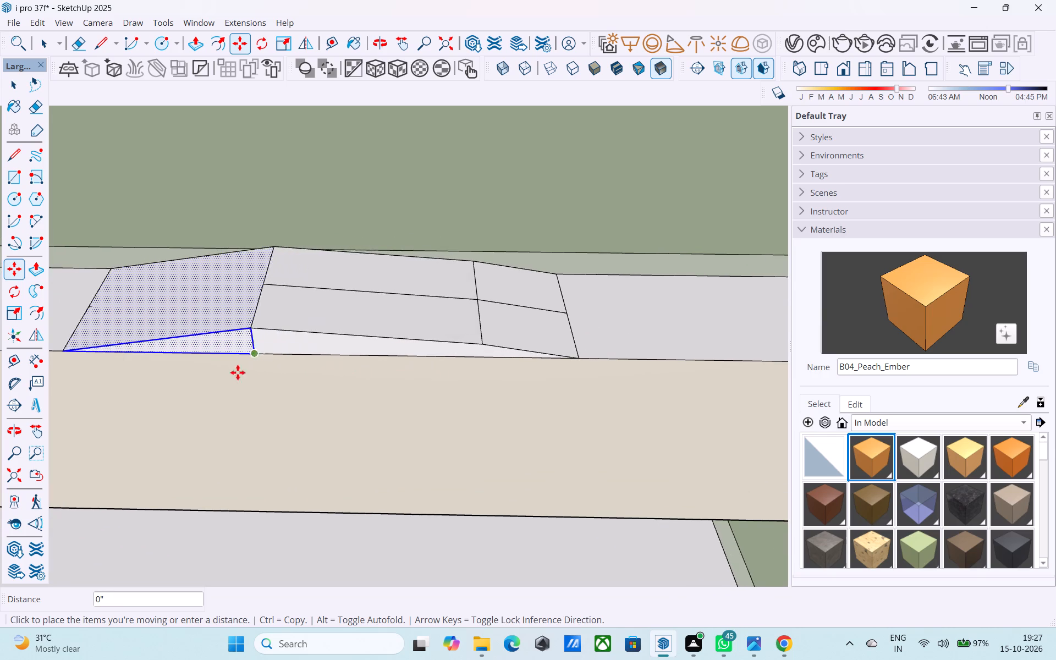
scroll(212, 387, down, 4)
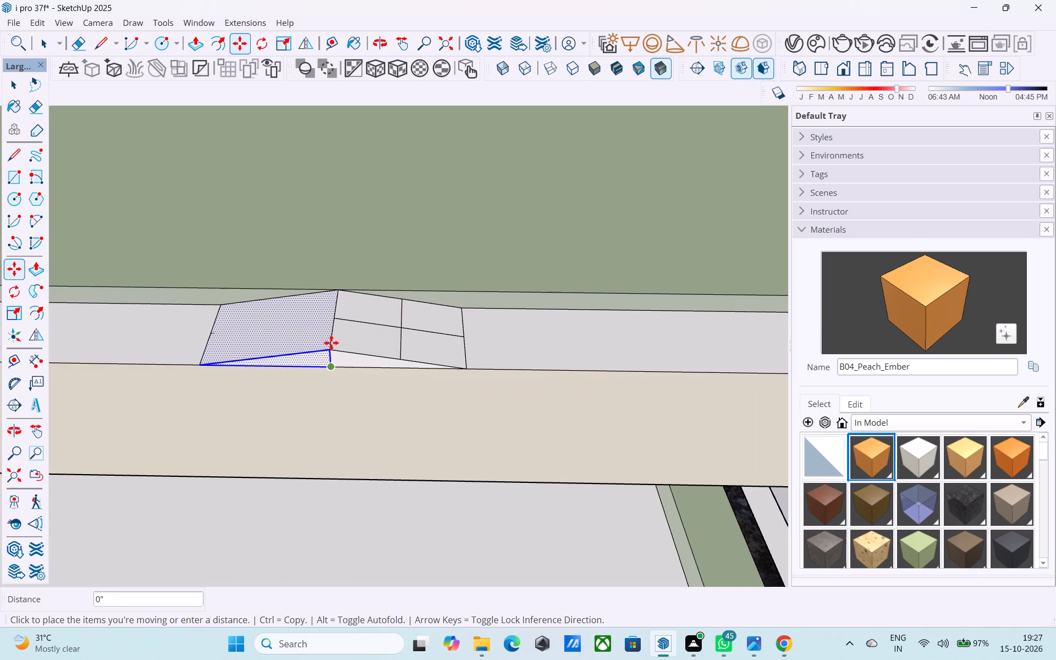
scroll(363, 360, up, 4)
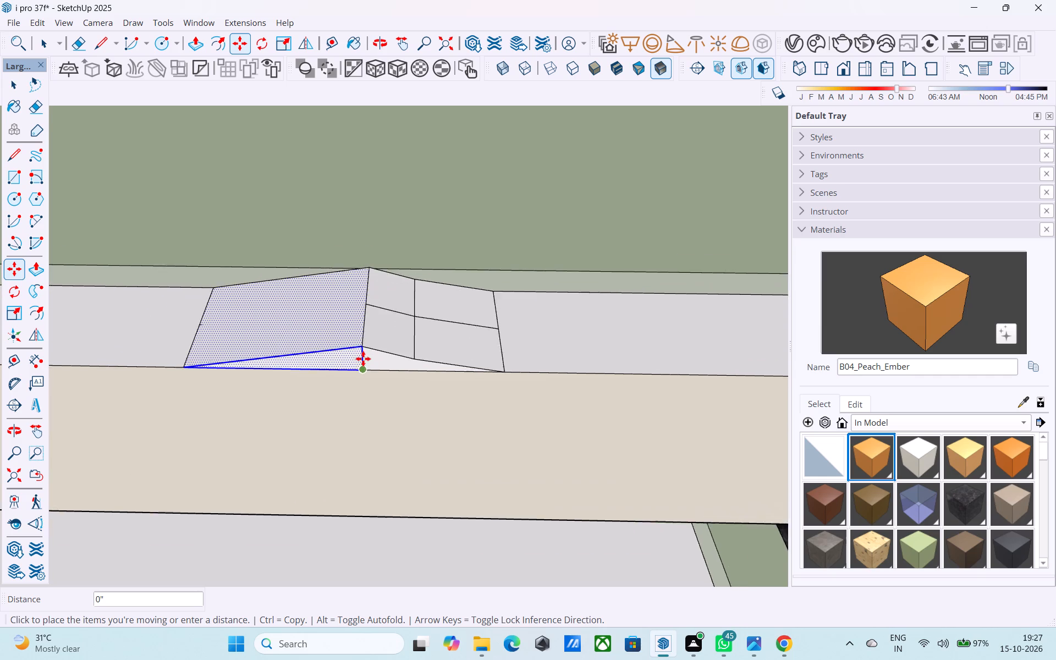
scroll(363, 359, up, 7)
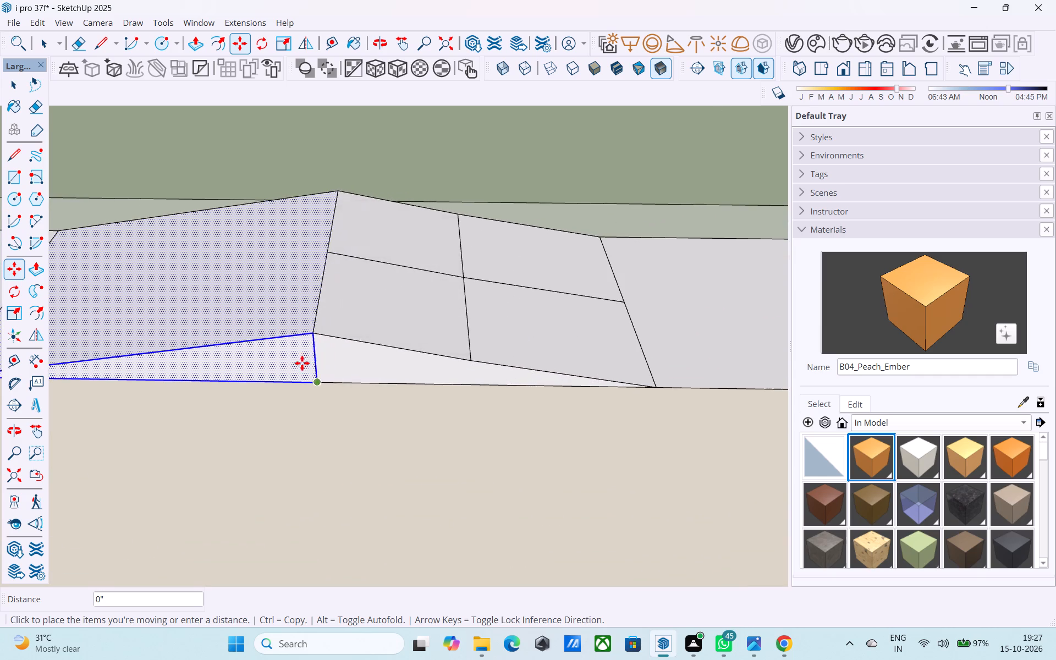
scroll(277, 363, down, 9)
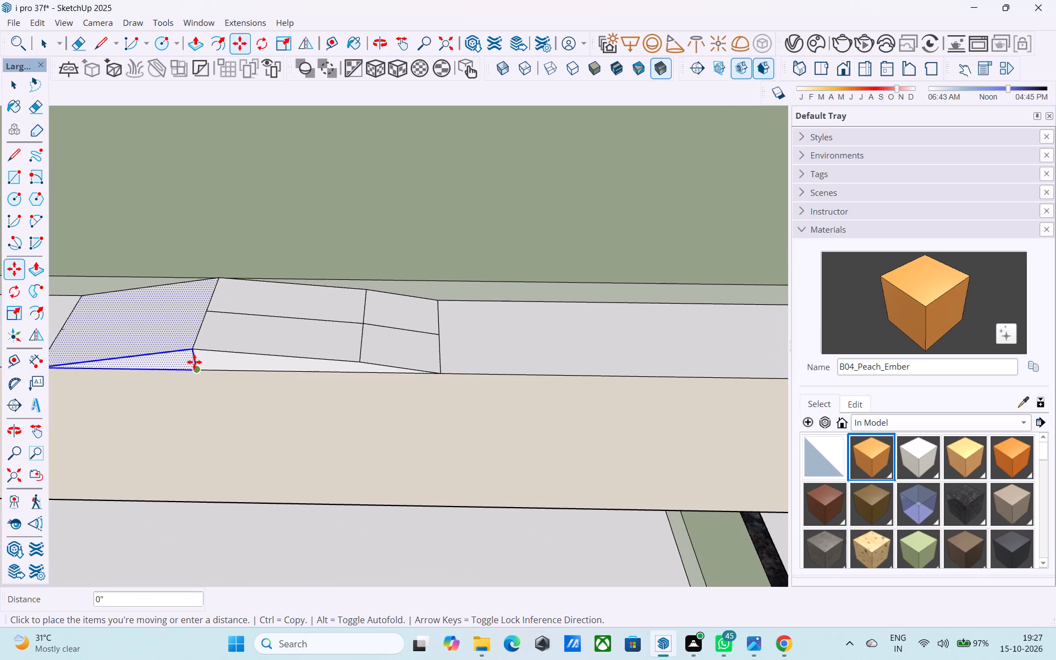
scroll(194, 362, down, 10)
shift+middle_drag(205, 363, 389, 312)
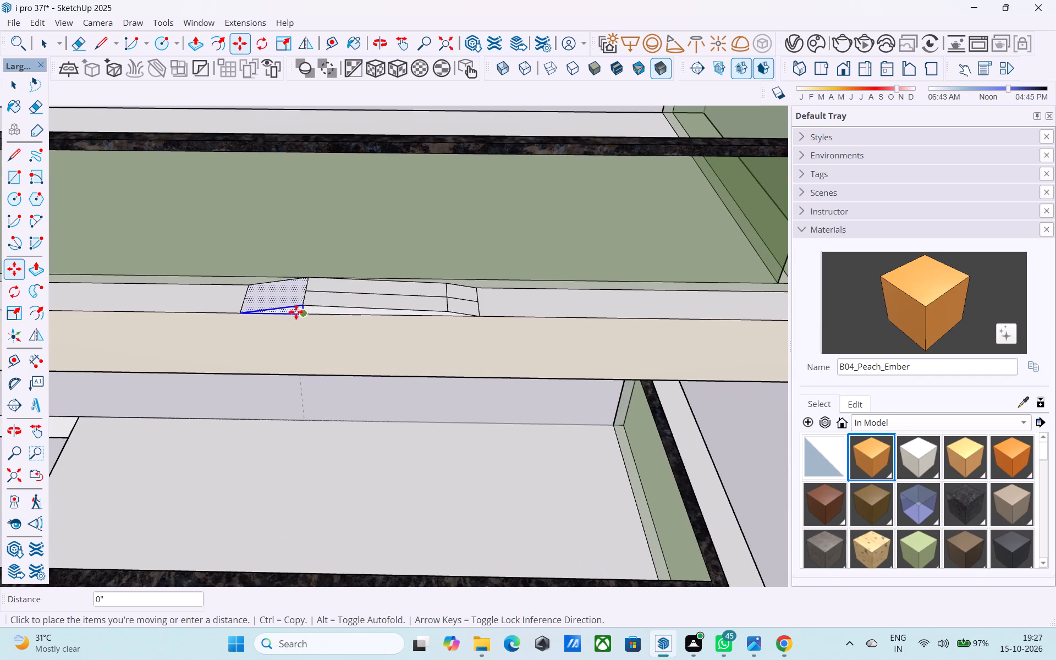
scroll(403, 314, up, 8)
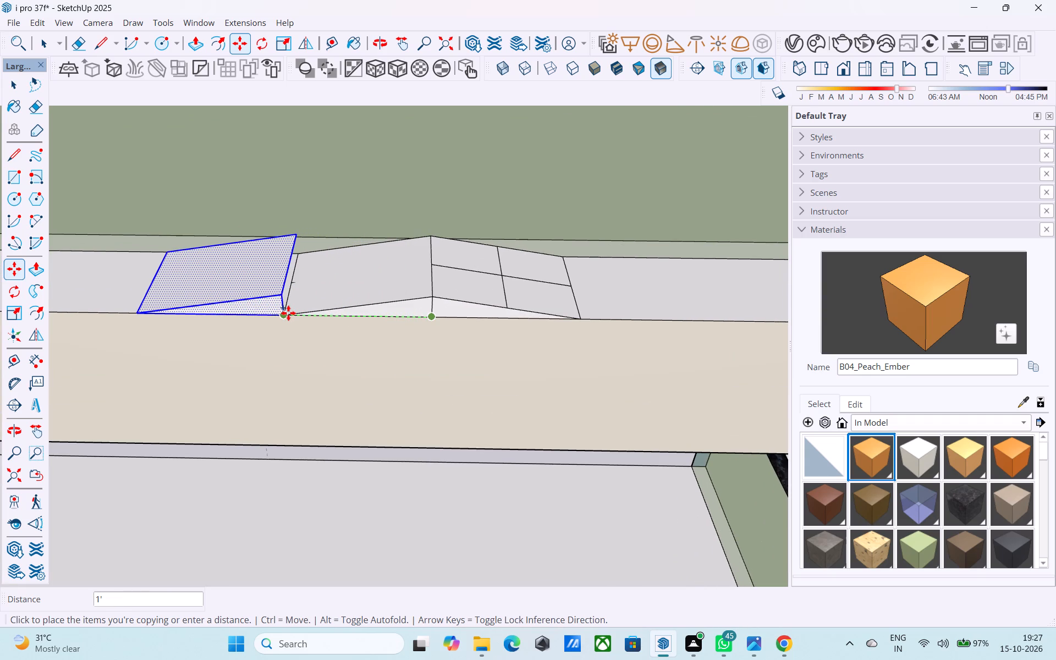
click(288, 313)
Draw a line across the middle of the copied slope, from its front edge to its back edge.
scroll(429, 299, down, 17)
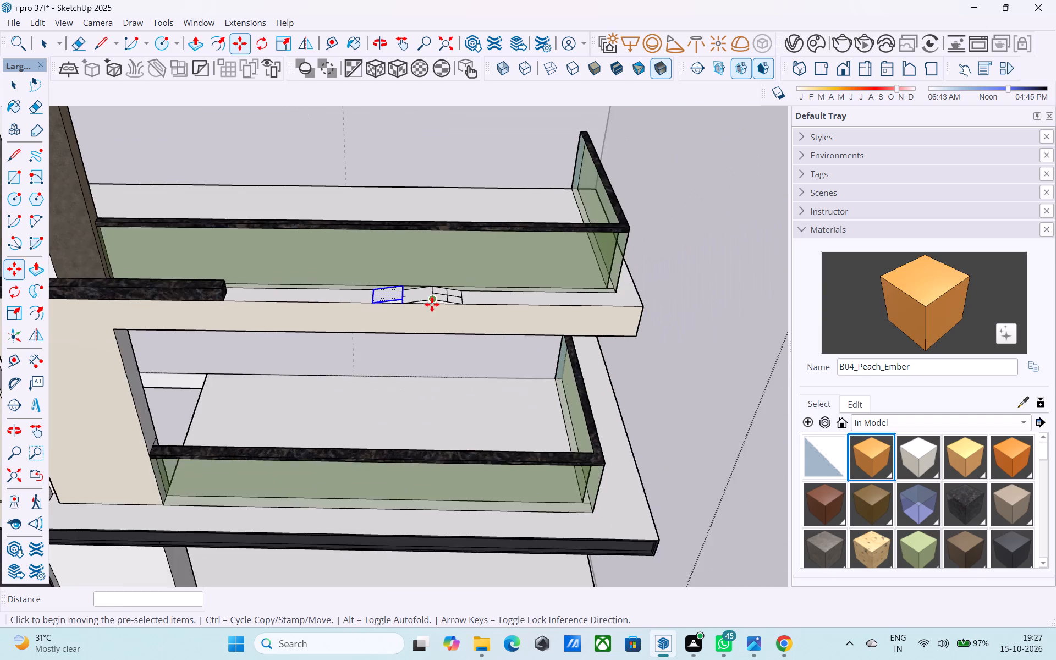
scroll(429, 304, down, 4)
shift+middle_drag(429, 304, 443, 261)
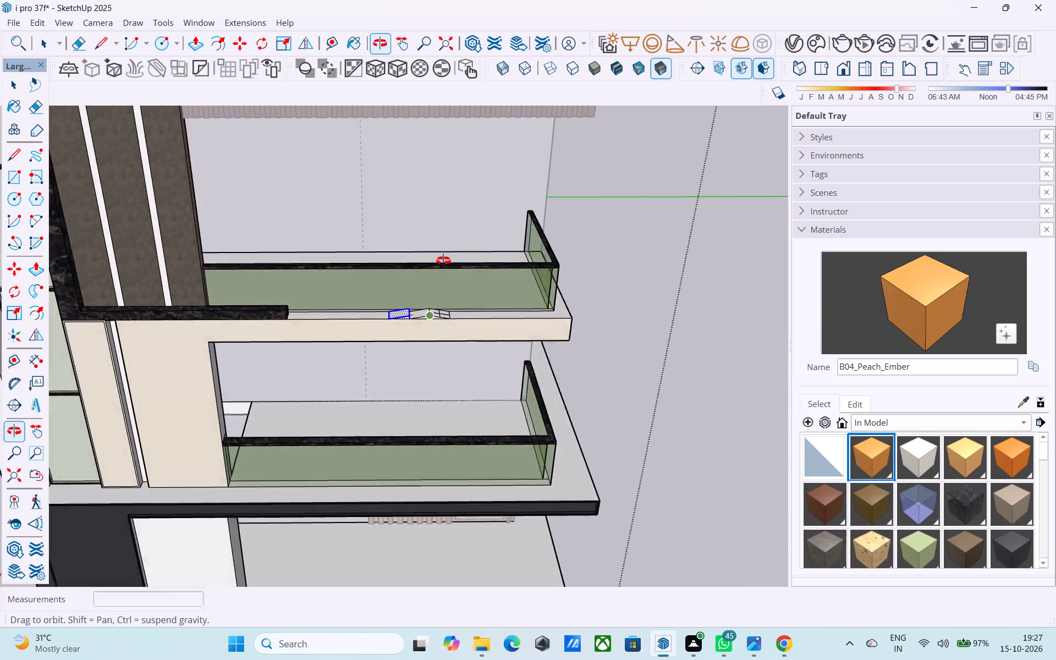
shift+middle_drag(443, 261, 438, 291)
scroll(425, 365, up, 7)
key(space)
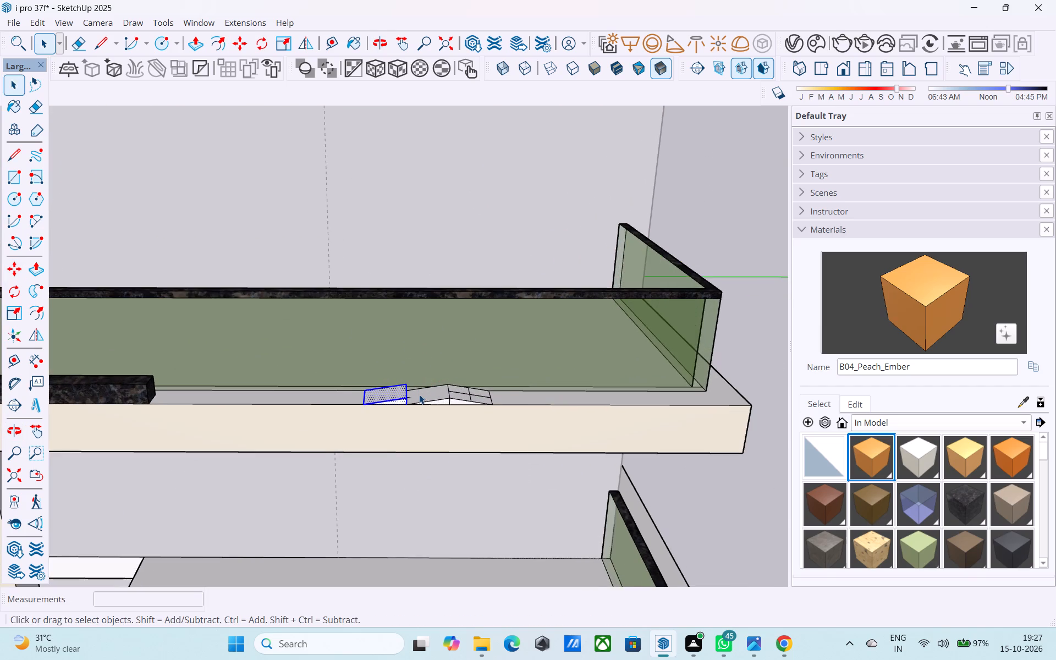
scroll(419, 394, up, 1)
middle_drag(420, 395, 433, 412)
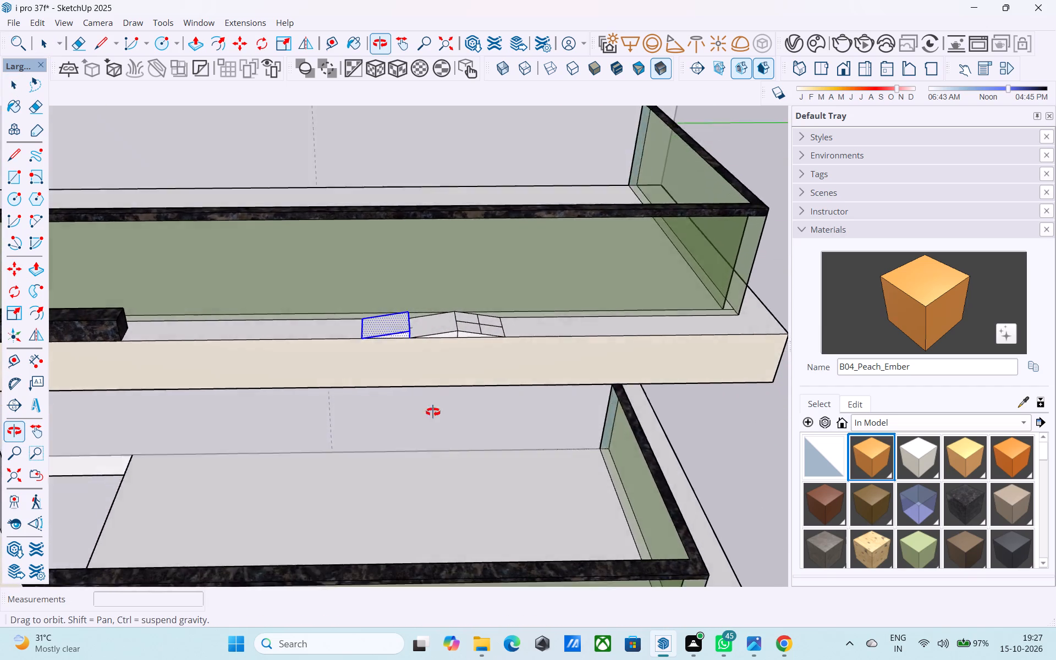
middle_drag(433, 412, 438, 465)
scroll(402, 344, up, 3)
key(space)
key(l)
scroll(380, 336, up, 2)
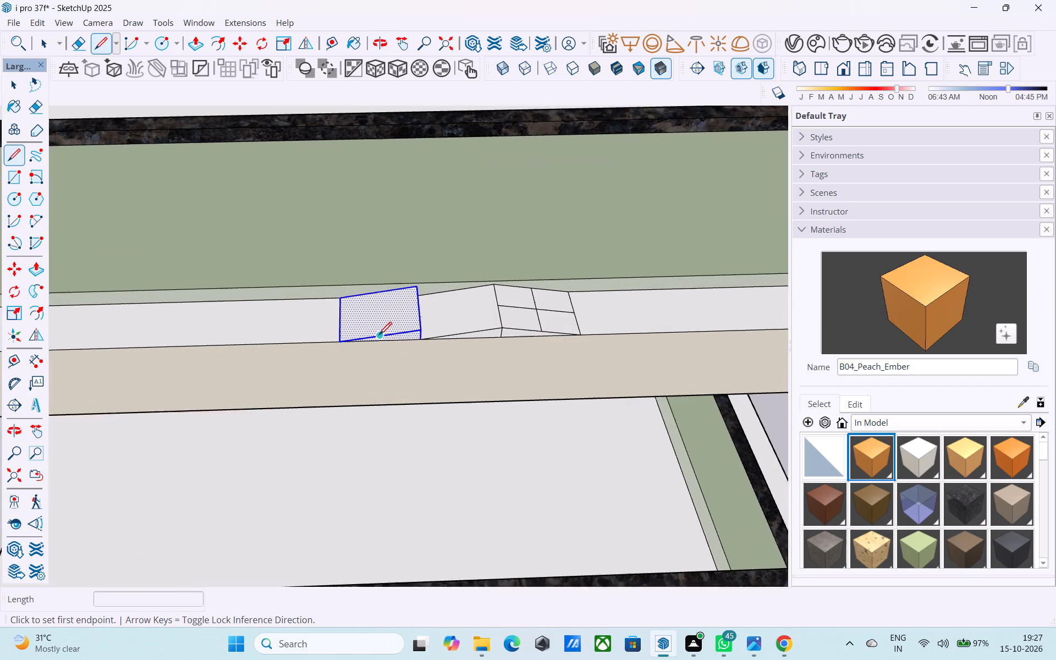
scroll(379, 336, up, 2)
click(379, 336)
click(380, 283)
key(space)
click(384, 297)
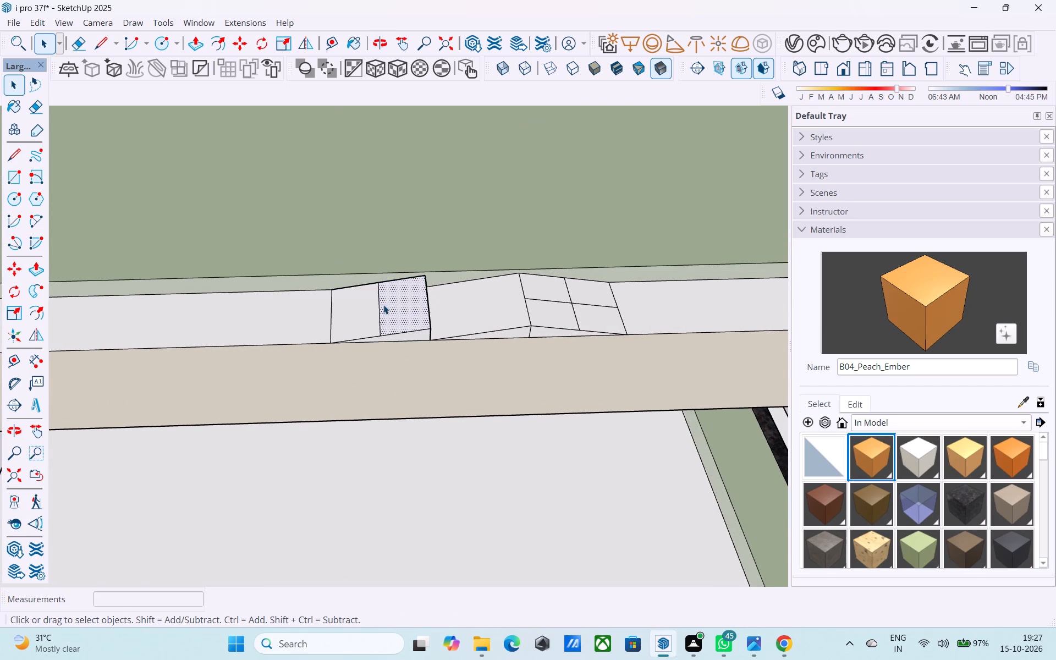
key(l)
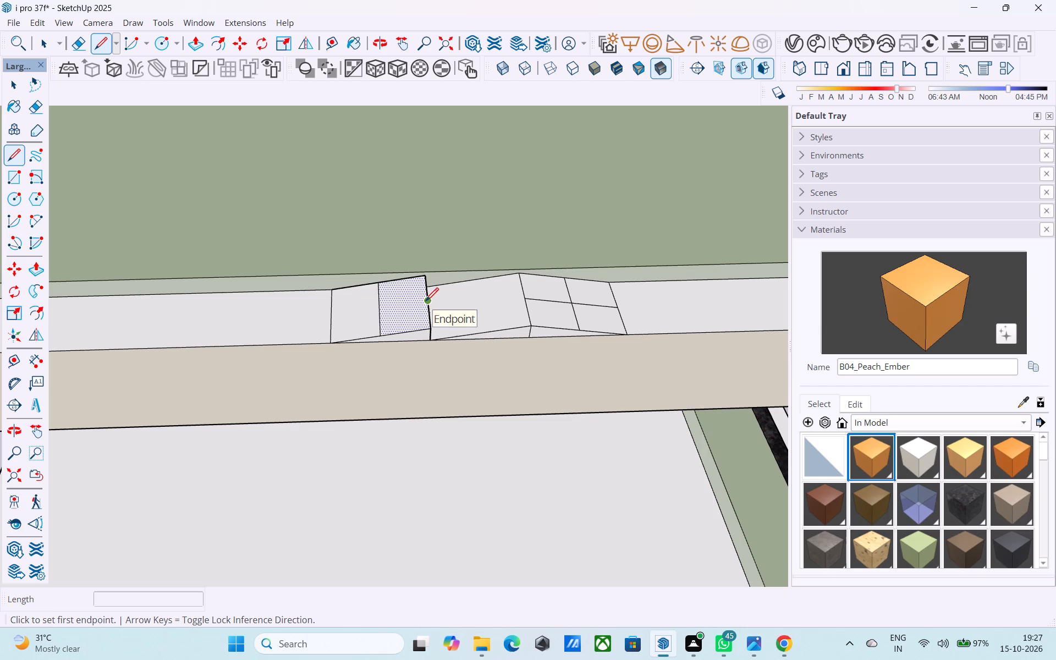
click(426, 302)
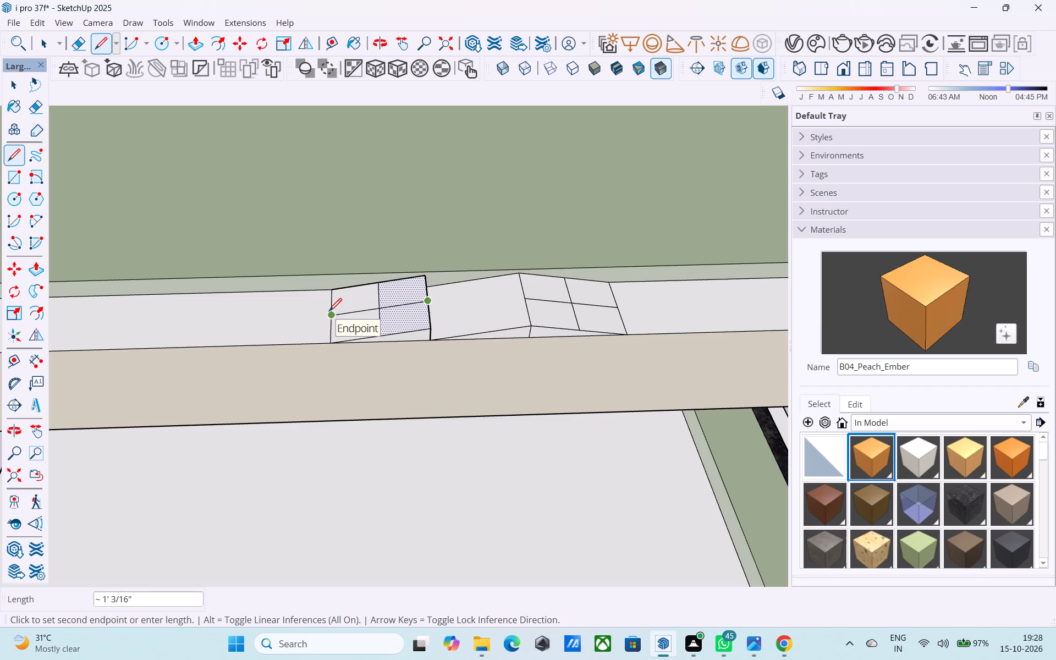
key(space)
Draw a 0.5" vertical edge up from the copied wedge's high front corner and connect its top to the low front corner.
shift+middle_drag(464, 321, 434, 280)
scroll(417, 381, up, 11)
key(l)
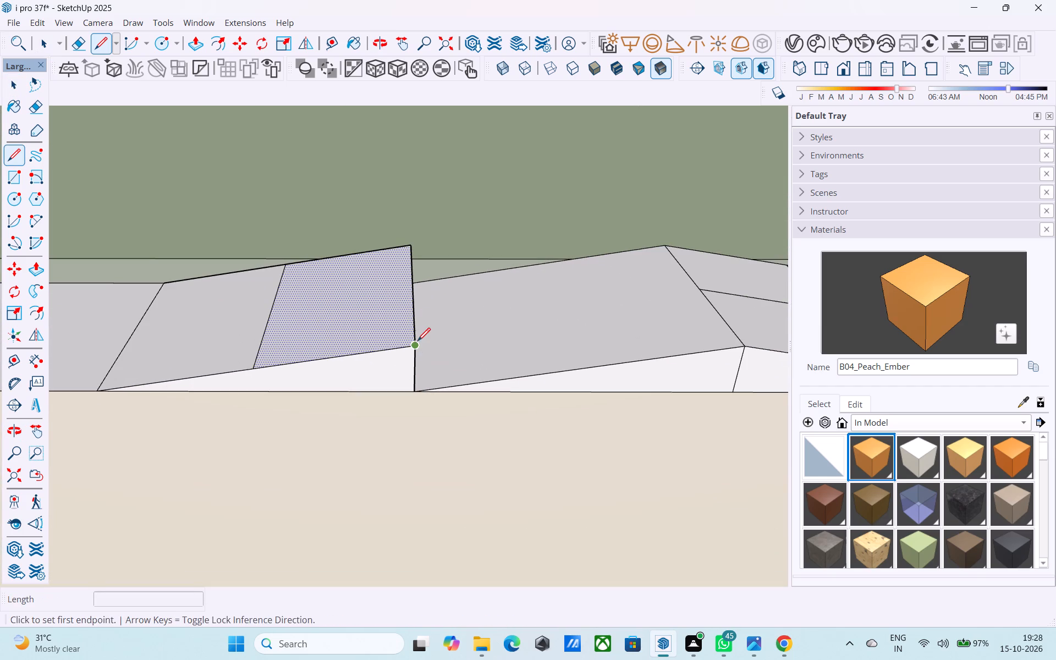
click(417, 342)
middle_drag(412, 317, 486, 211)
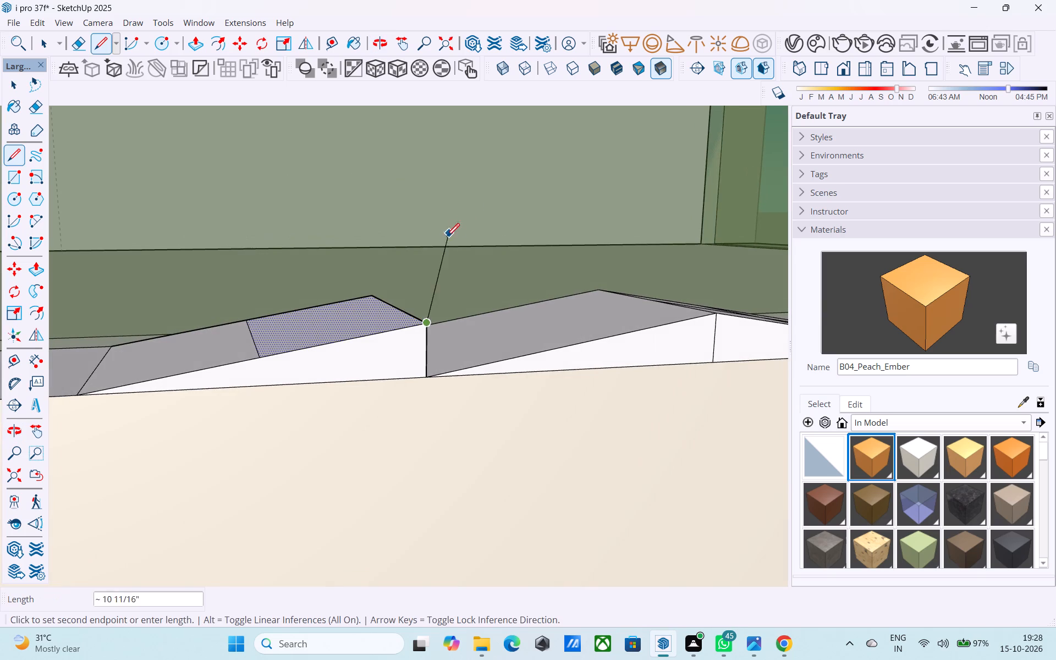
text(.5")
key(Return)
key(l)
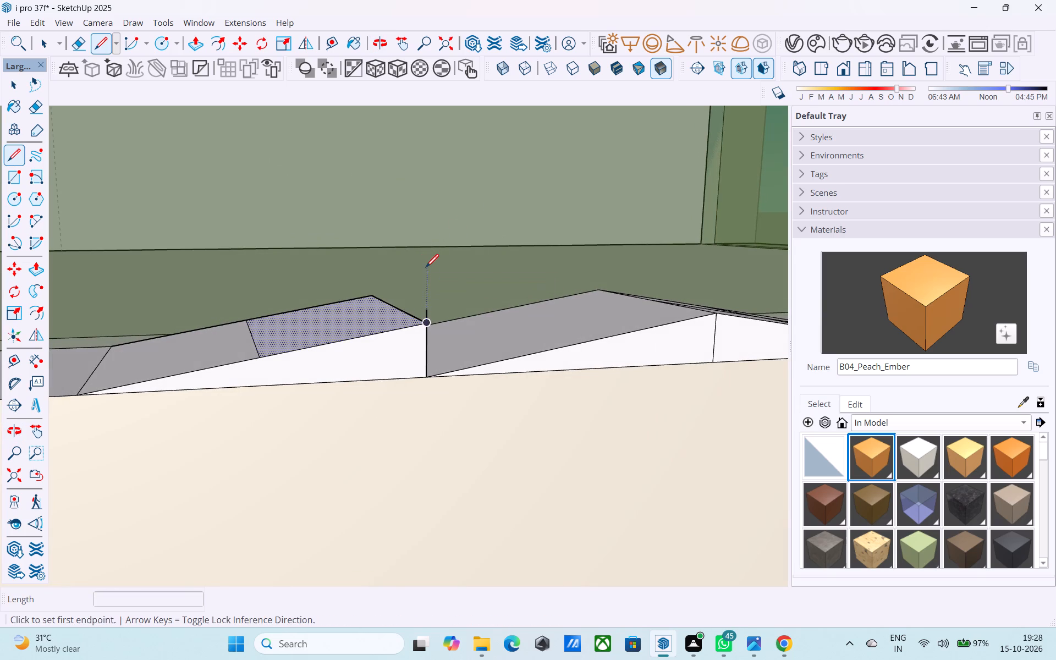
click(426, 307)
shift+middle_drag(91, 389, 246, 289)
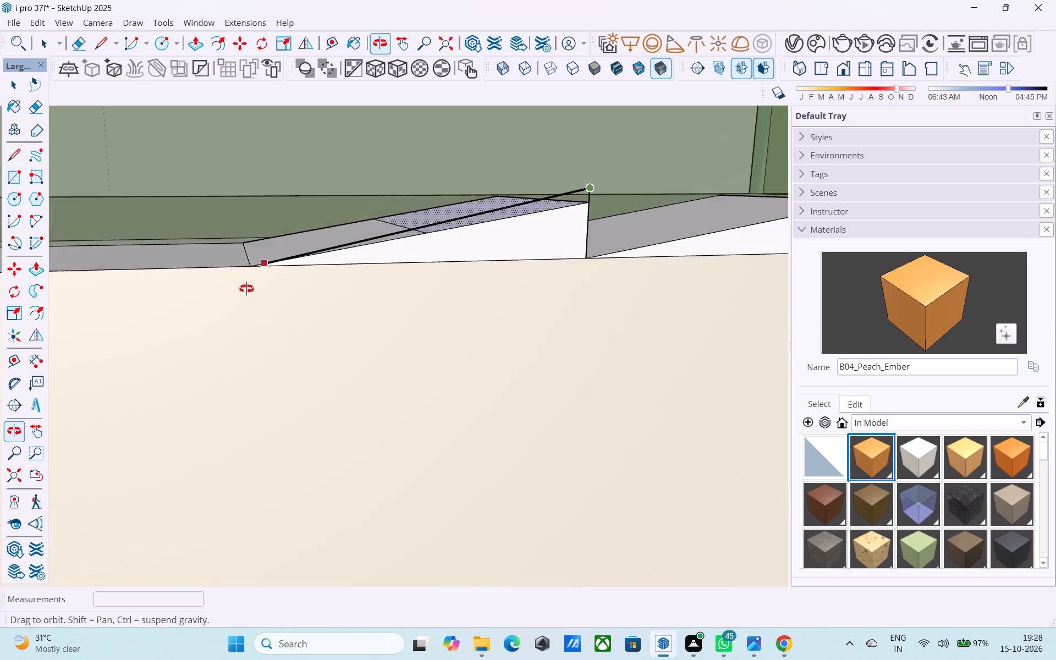
shift+middle_drag(246, 289, 217, 385)
click(255, 253)
Draw an edge from the raised front corner across the wedge's depth, ending freehand beyond its high back corner.
shift+middle_drag(485, 223, 277, 321)
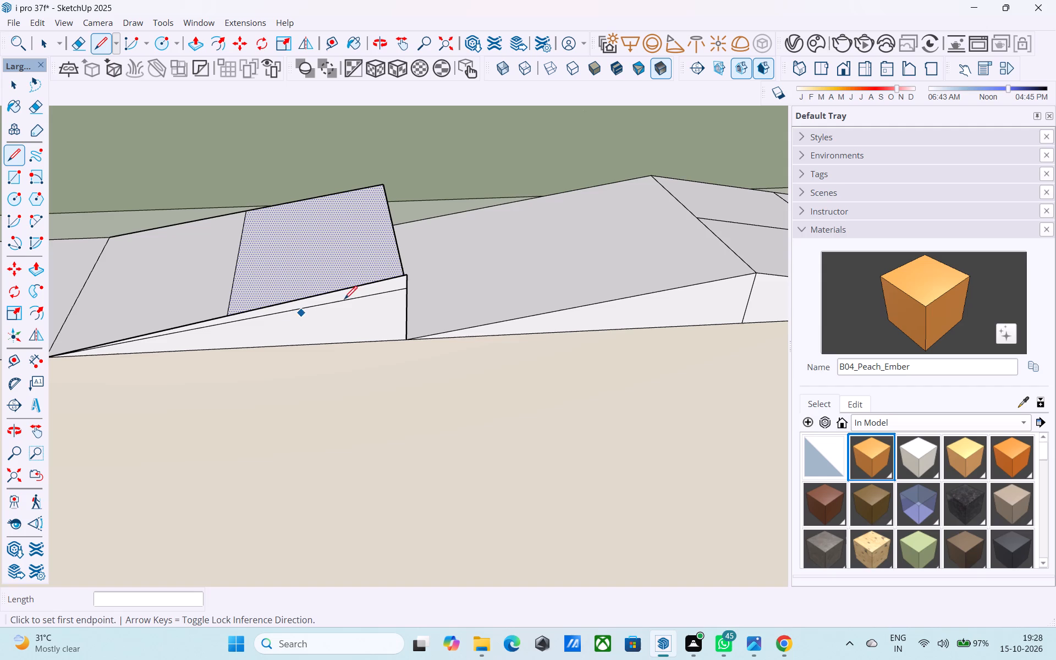
click(411, 273)
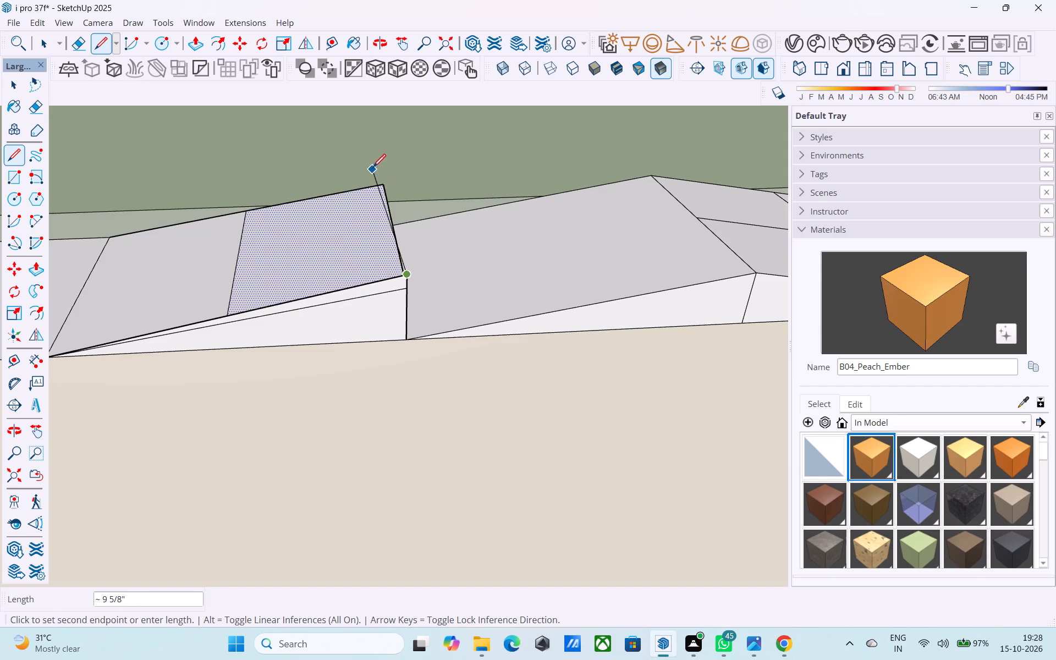
click(386, 164)
click(384, 165)
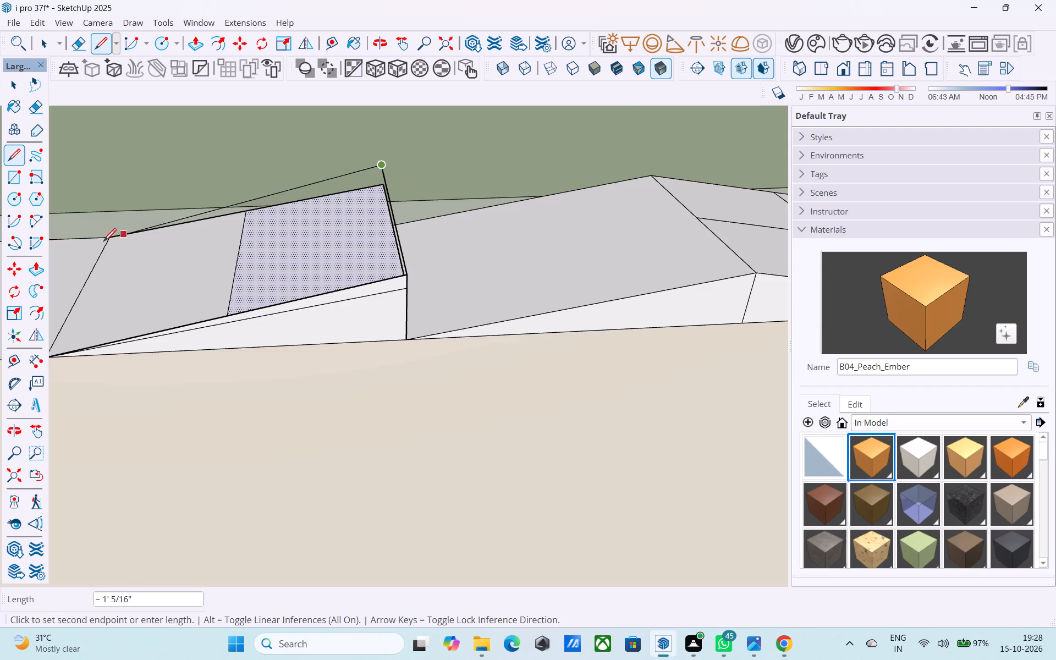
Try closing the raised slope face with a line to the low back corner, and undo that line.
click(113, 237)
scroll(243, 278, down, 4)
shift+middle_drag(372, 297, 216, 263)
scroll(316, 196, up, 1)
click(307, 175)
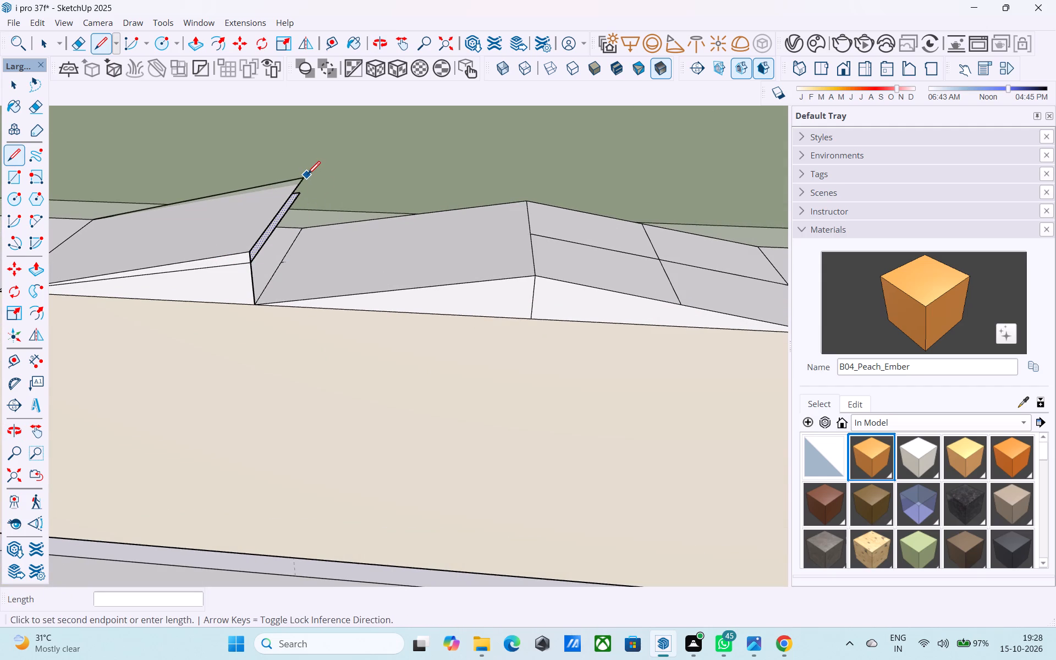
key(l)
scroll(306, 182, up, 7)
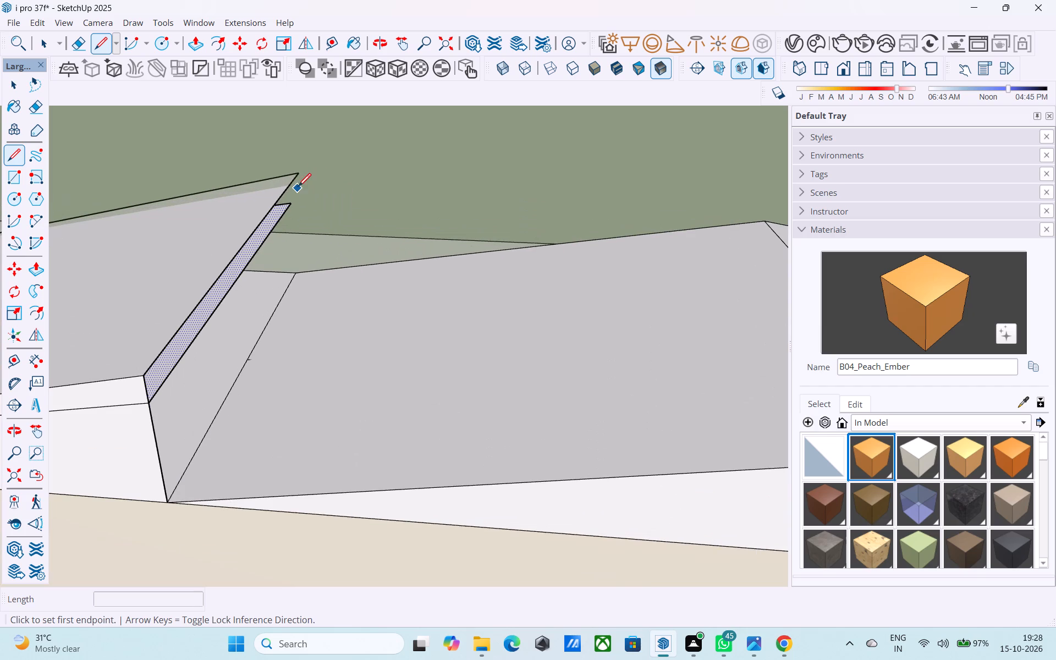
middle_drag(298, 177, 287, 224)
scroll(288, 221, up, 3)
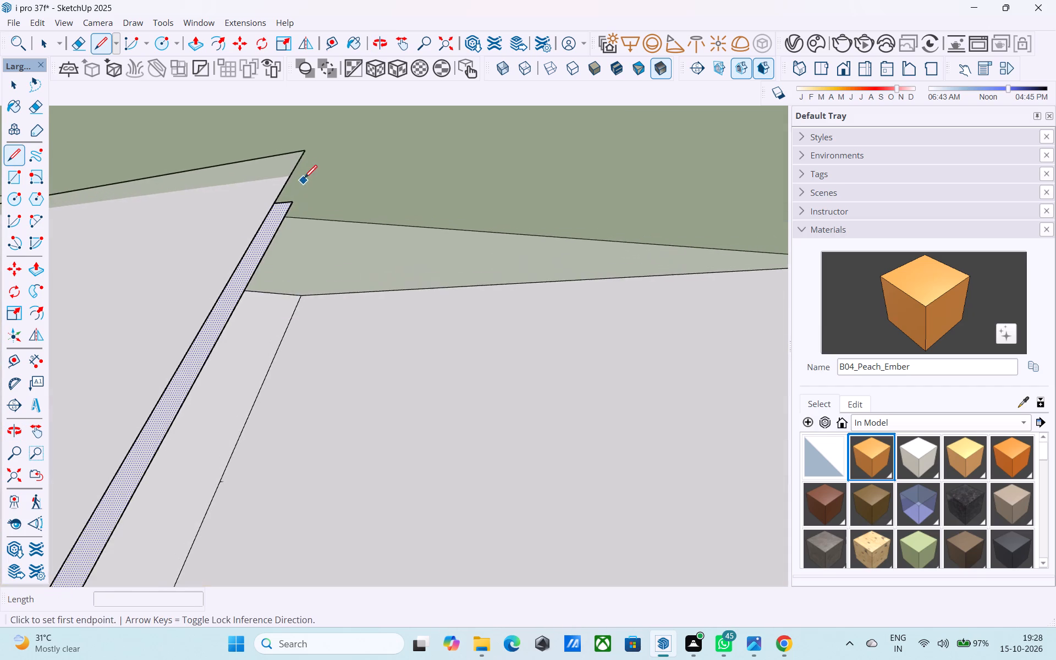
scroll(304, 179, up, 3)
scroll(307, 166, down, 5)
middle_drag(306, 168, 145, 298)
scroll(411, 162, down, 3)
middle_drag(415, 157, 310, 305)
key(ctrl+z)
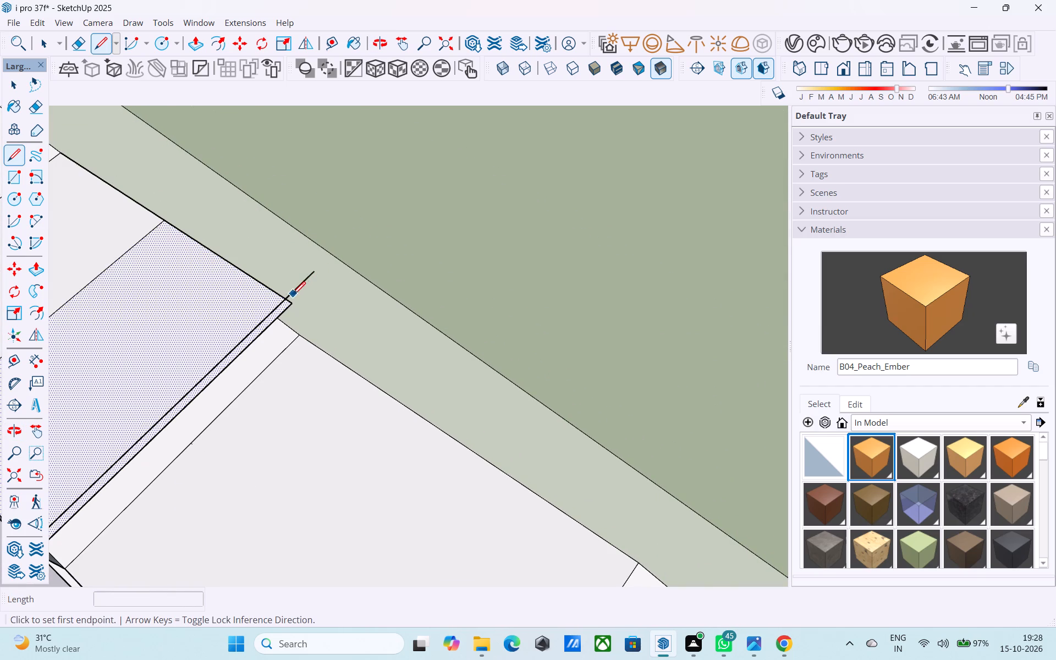
Draw vertical edges at the copied wedge's high back corner, joining the raised 0.5" point down to the ledge.
middle_drag(292, 306, 290, 301)
click(290, 301)
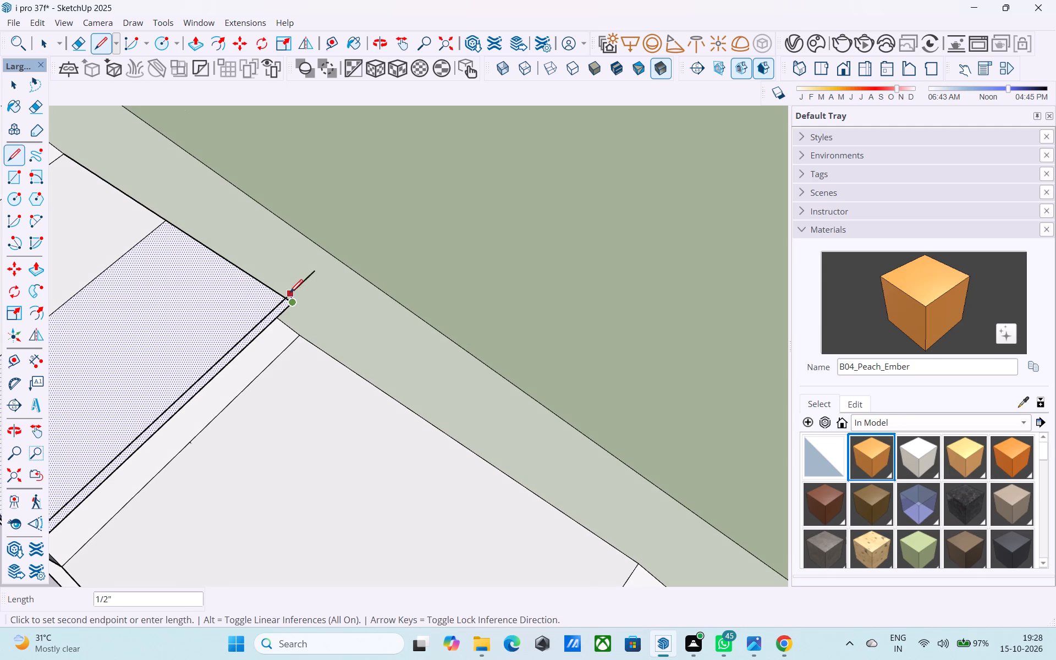
click(290, 294)
click(290, 294)
click(295, 340)
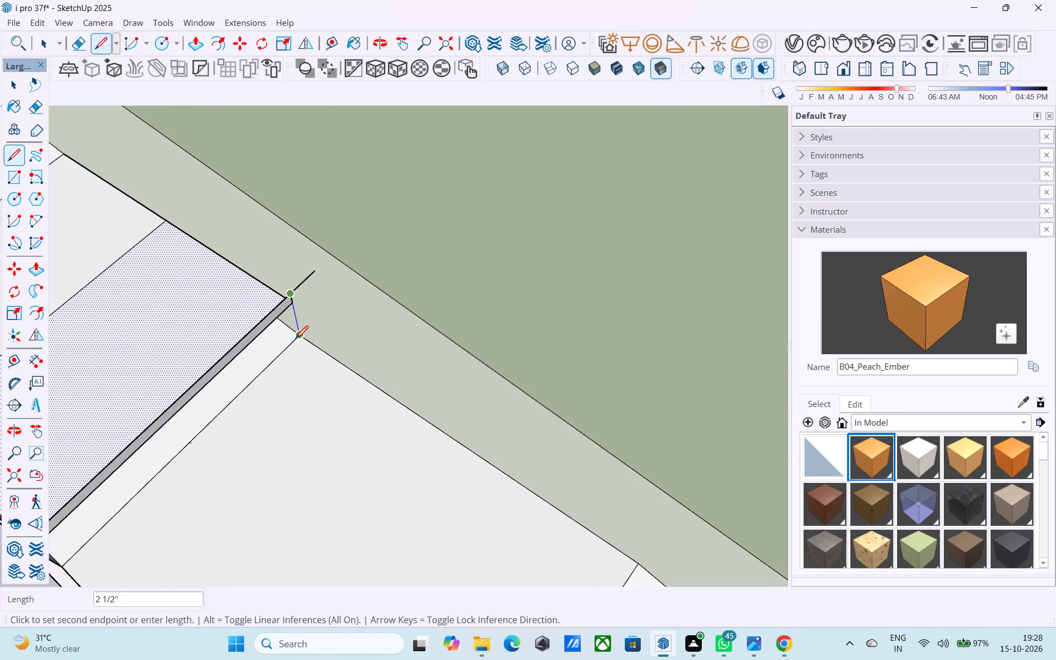
Close the copied wedge's raised slope with a line from its raised back corner to its low back corner.
middle_drag(295, 340, 357, 322)
click(346, 277)
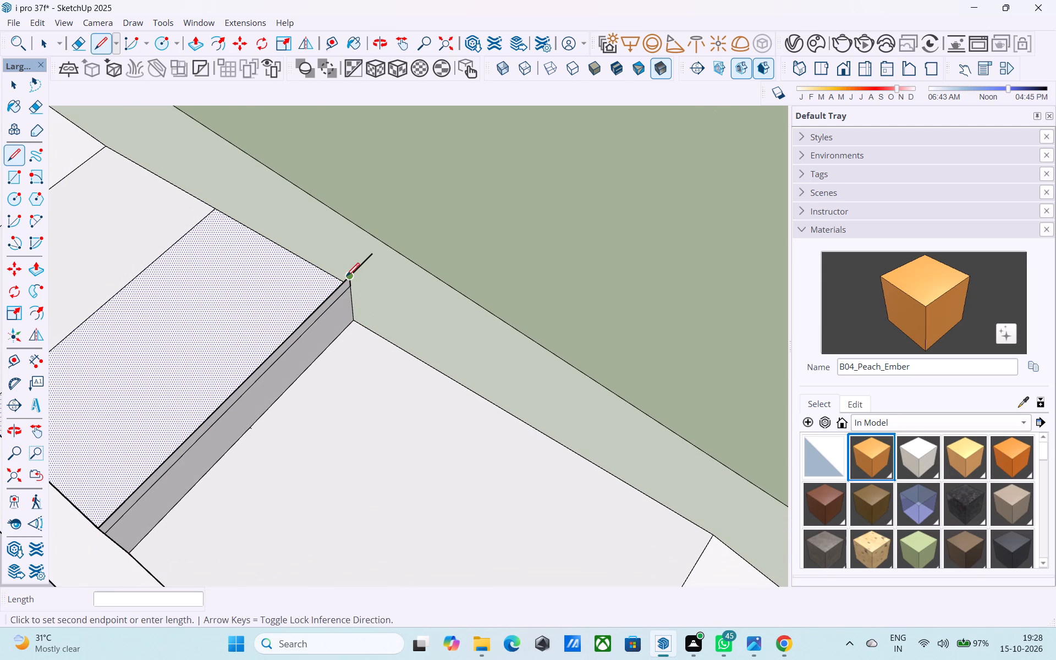
middle_drag(193, 156, 413, 214)
click(288, 195)
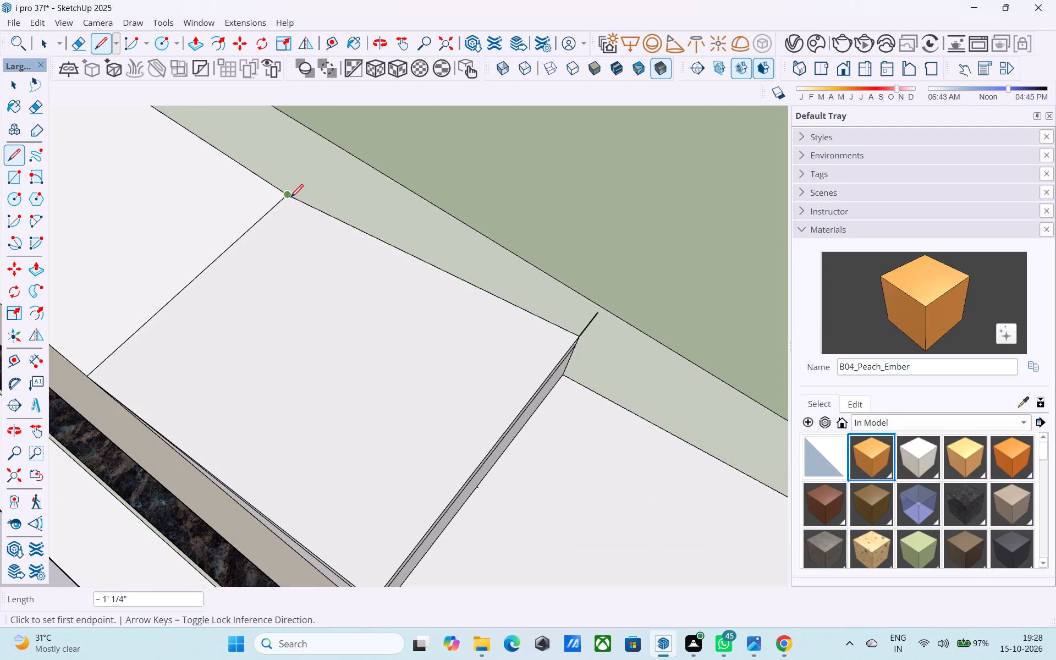
Draw a 0.5" vertical edge up from the high front corner of the neighbouring double-sloped piece.
shift+middle_drag(402, 344, 412, 191)
shift+middle_drag(510, 311, 389, 326)
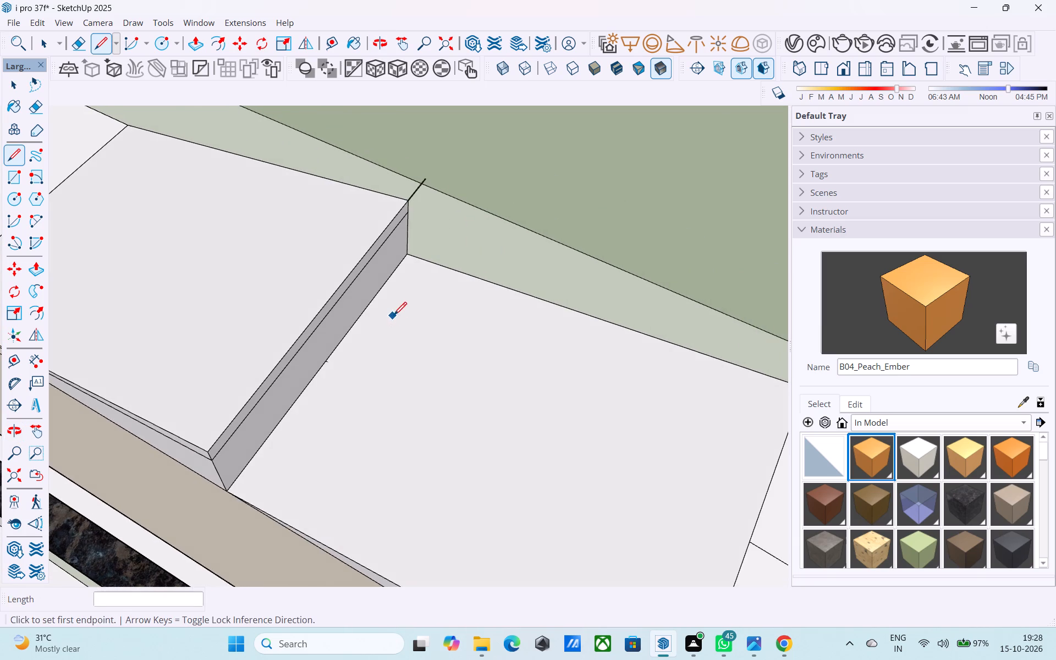
scroll(388, 367, down, 6)
middle_drag(367, 412, 404, 207)
shift+middle_drag(451, 368, 455, 300)
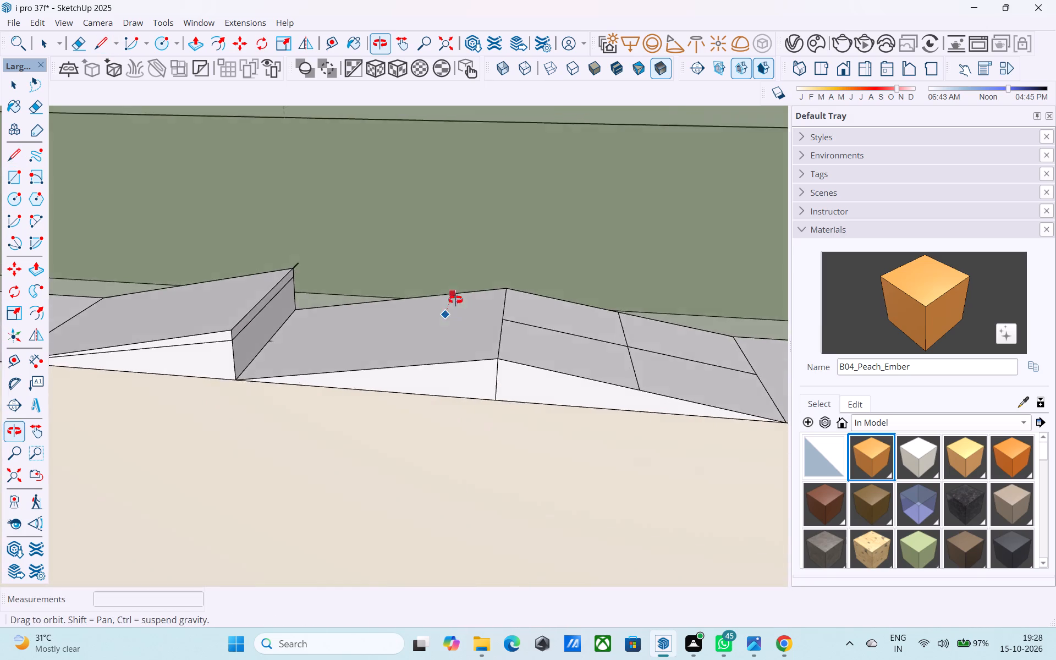
shift+middle_drag(455, 300, 487, 273)
scroll(502, 328, up, 3)
key(space)
key(l)
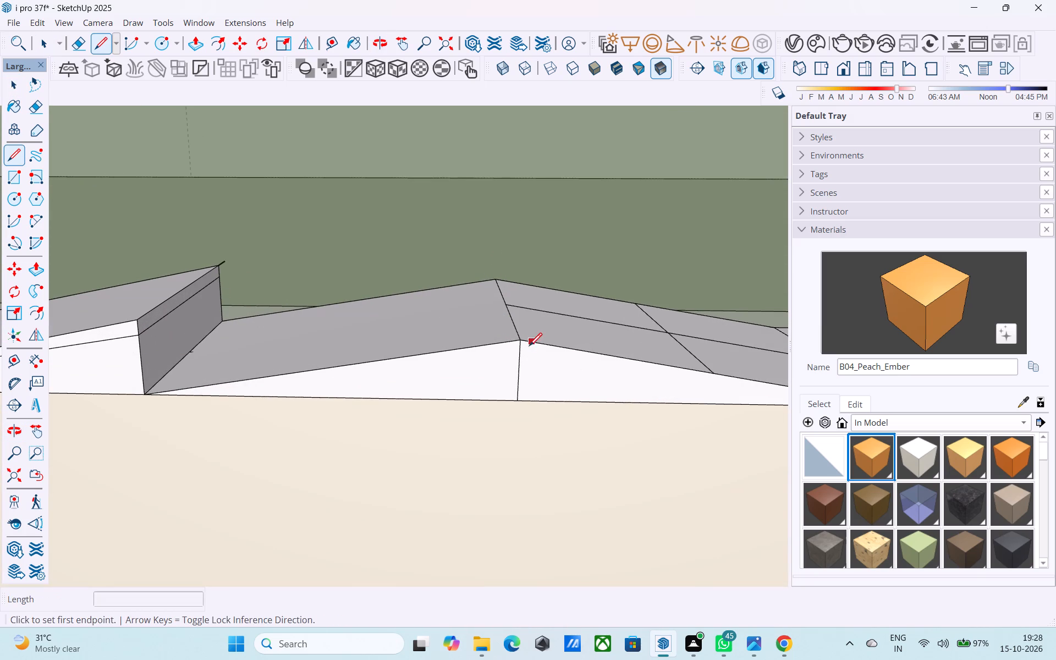
scroll(523, 345, down, 13)
scroll(446, 353, up, 6)
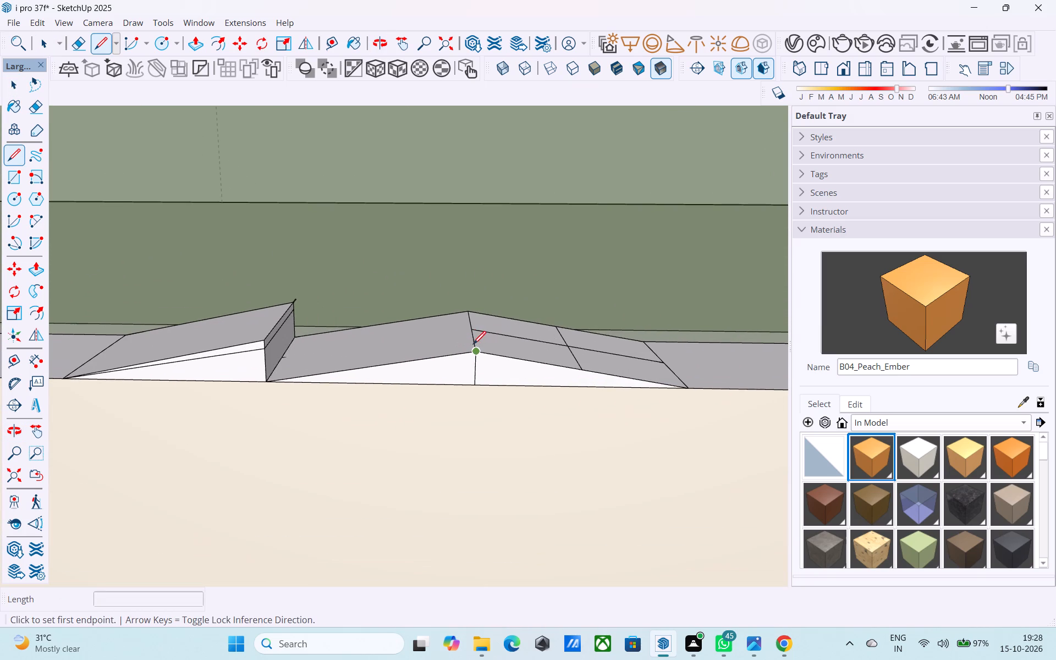
click(474, 345)
middle_drag(477, 333, 530, 287)
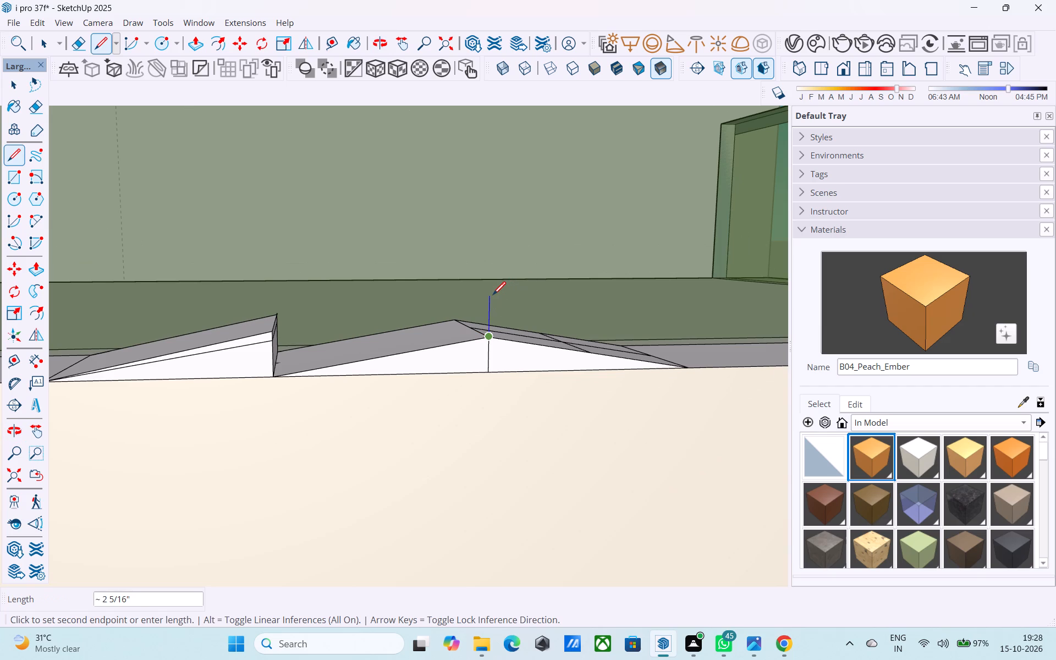
text(.5")
key(Return)
Outline that piece's raised outer slope with an edge across its depth, a 0.5" back vertical, and lines to both low corners.
scroll(491, 323, up, 4)
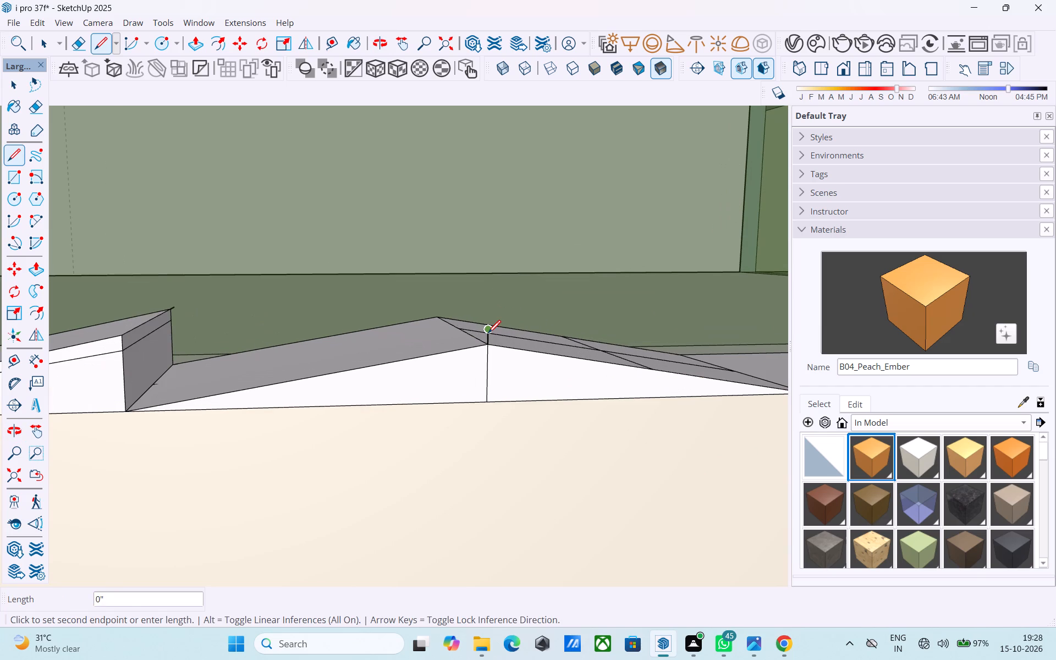
click(488, 334)
click(438, 307)
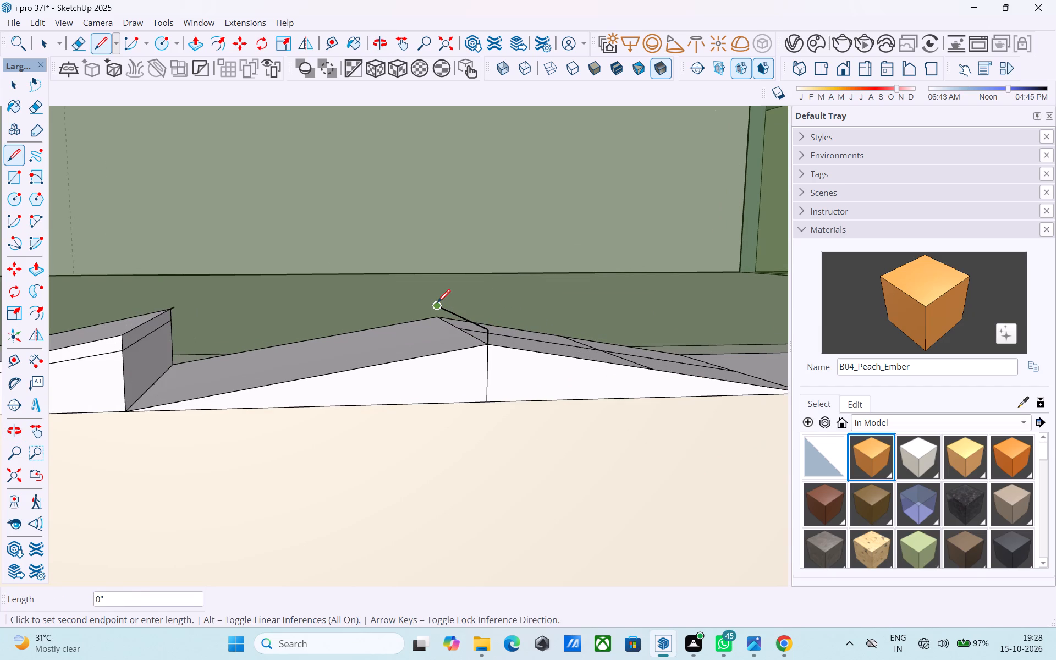
click(437, 304)
click(685, 356)
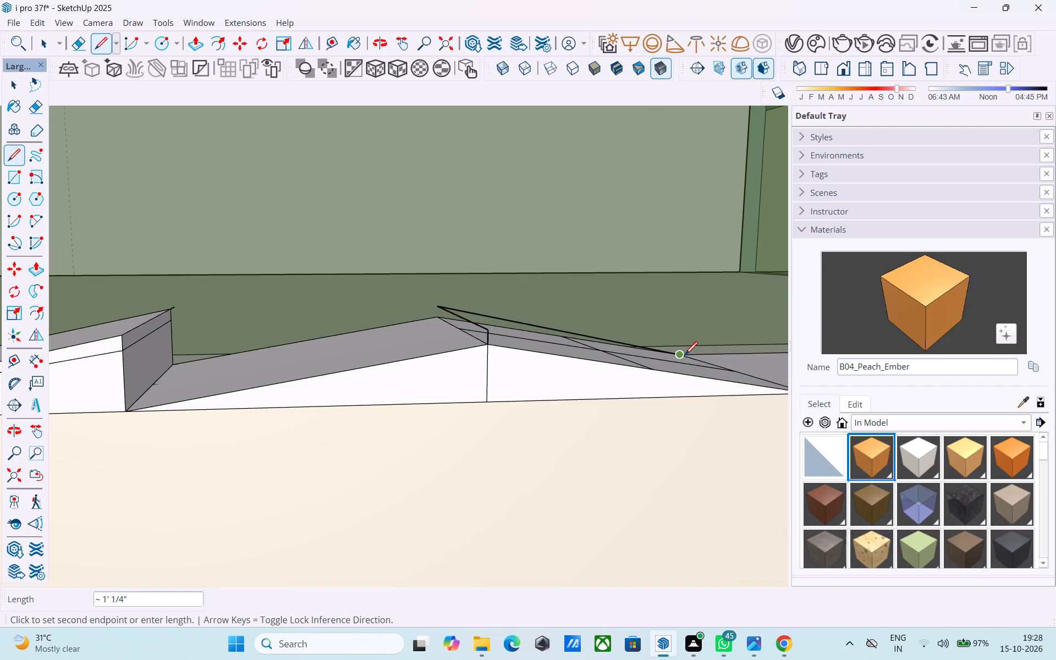
click(442, 305)
click(436, 304)
click(436, 316)
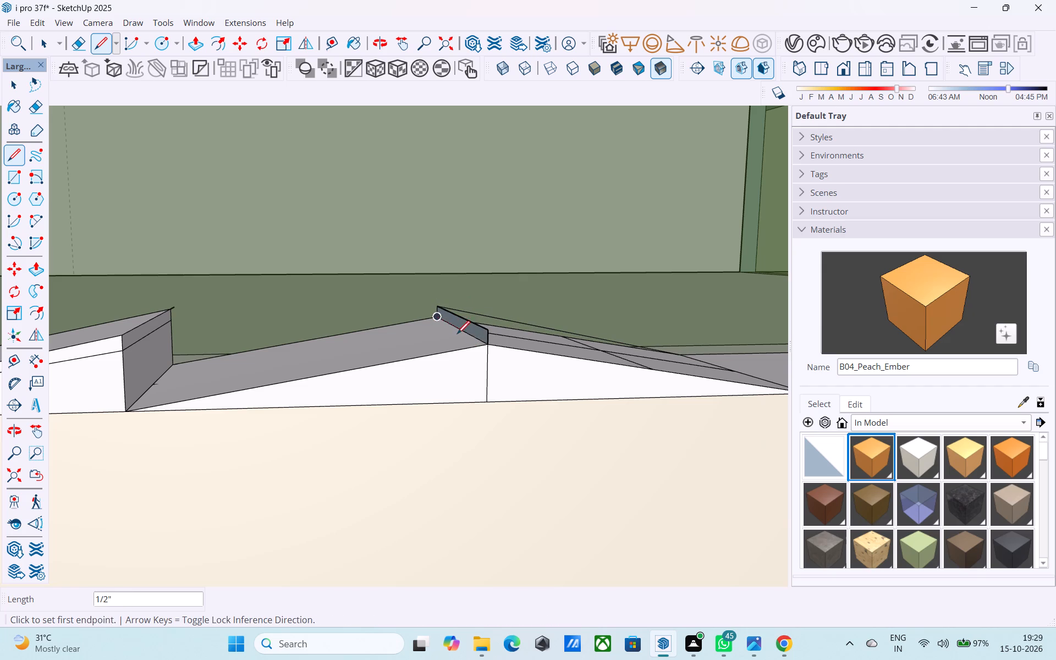
click(486, 328)
middle_drag(564, 347, 400, 309)
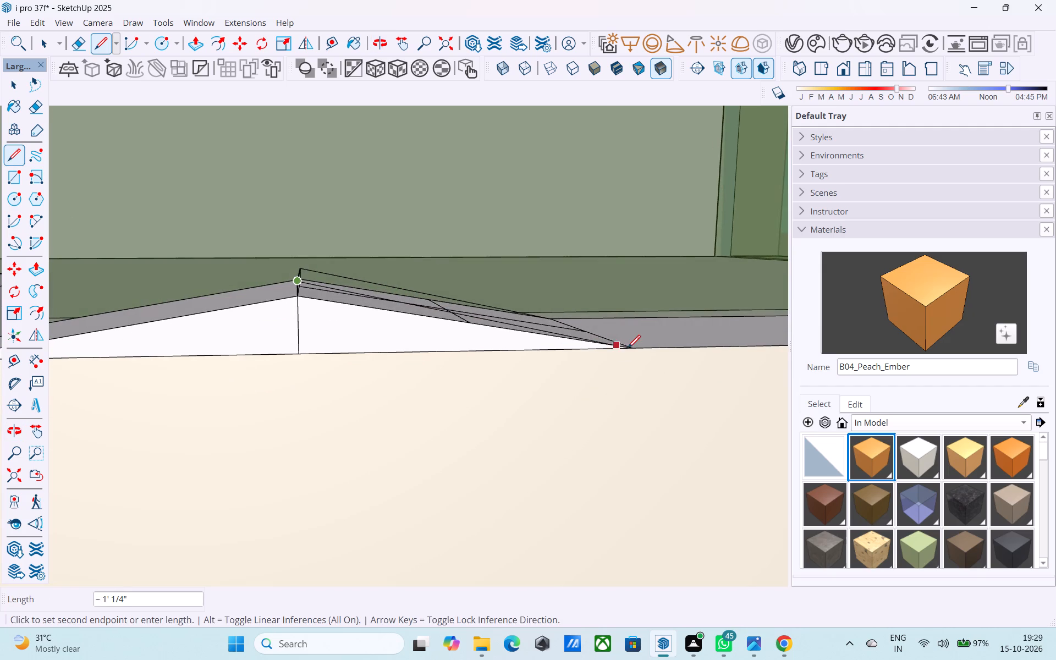
click(632, 349)
Reverse the new raised slope face and the narrow end face beneath its high edge.
middle_drag(524, 294, 525, 400)
key(space)
click(463, 362)
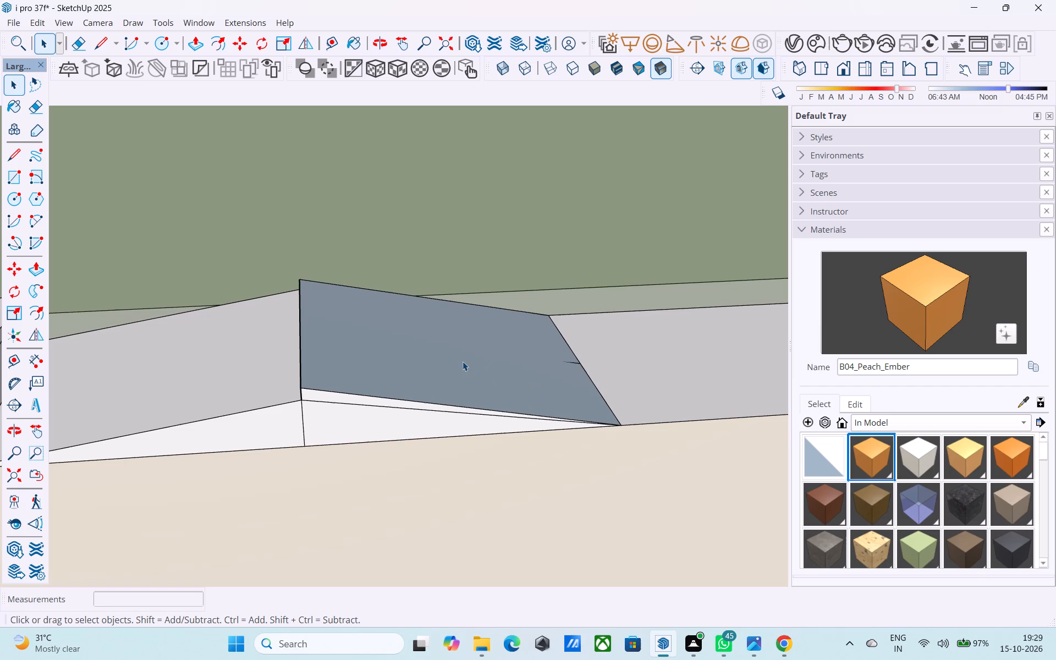
right_click(463, 361)
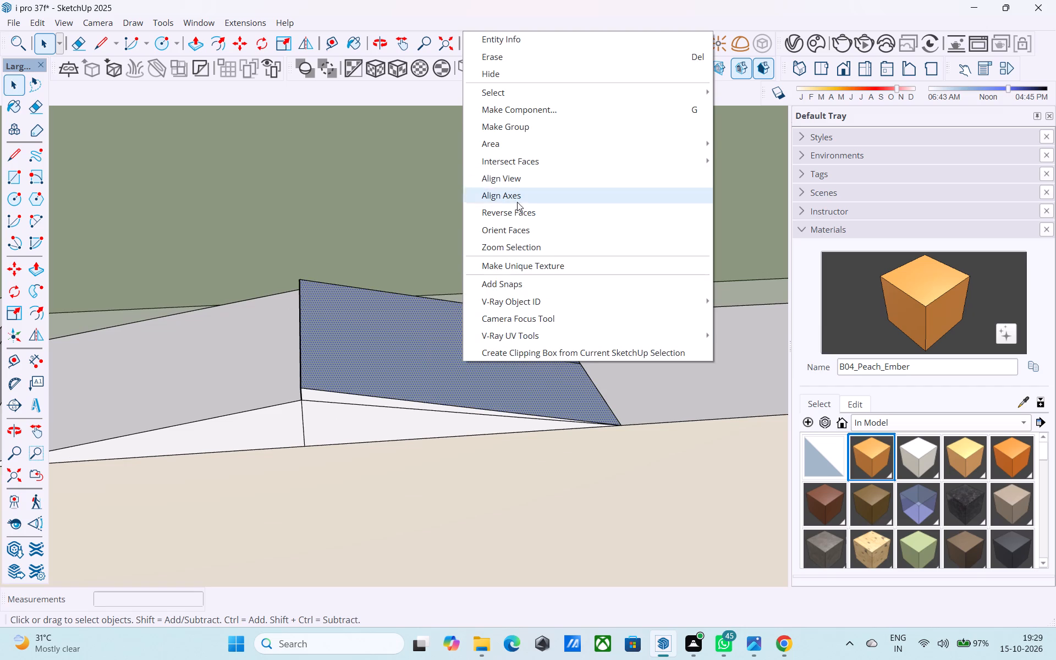
click(518, 207)
middle_drag(355, 283, 453, 263)
scroll(370, 338, up, 4)
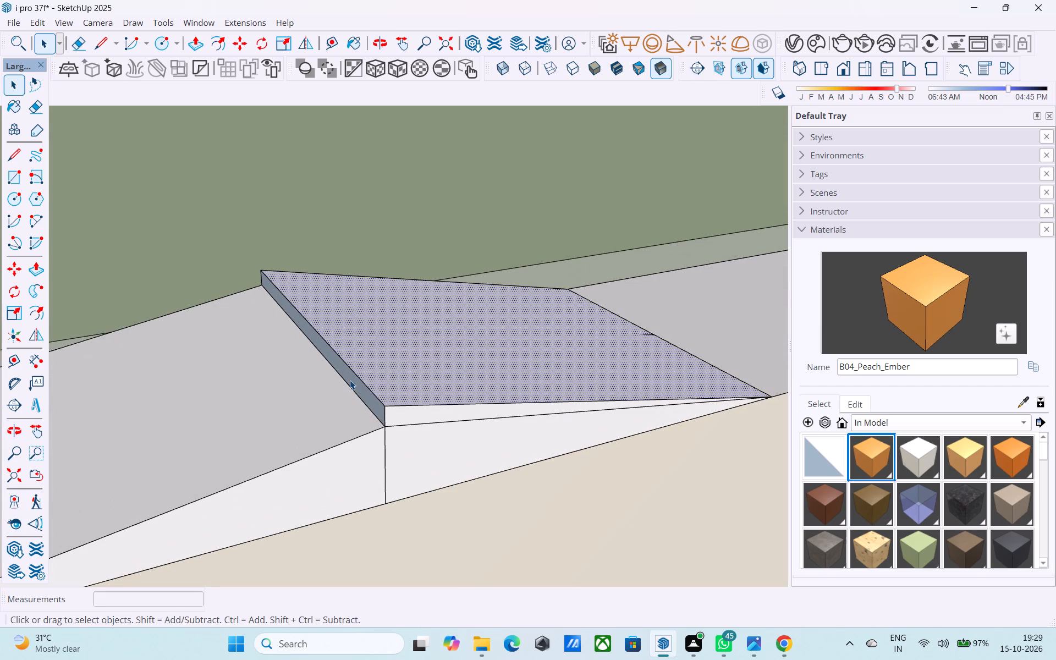
click(350, 380)
right_click(350, 380)
click(399, 230)
Erase the inner slope lying between the two raised wedges.
scroll(510, 296, down, 3)
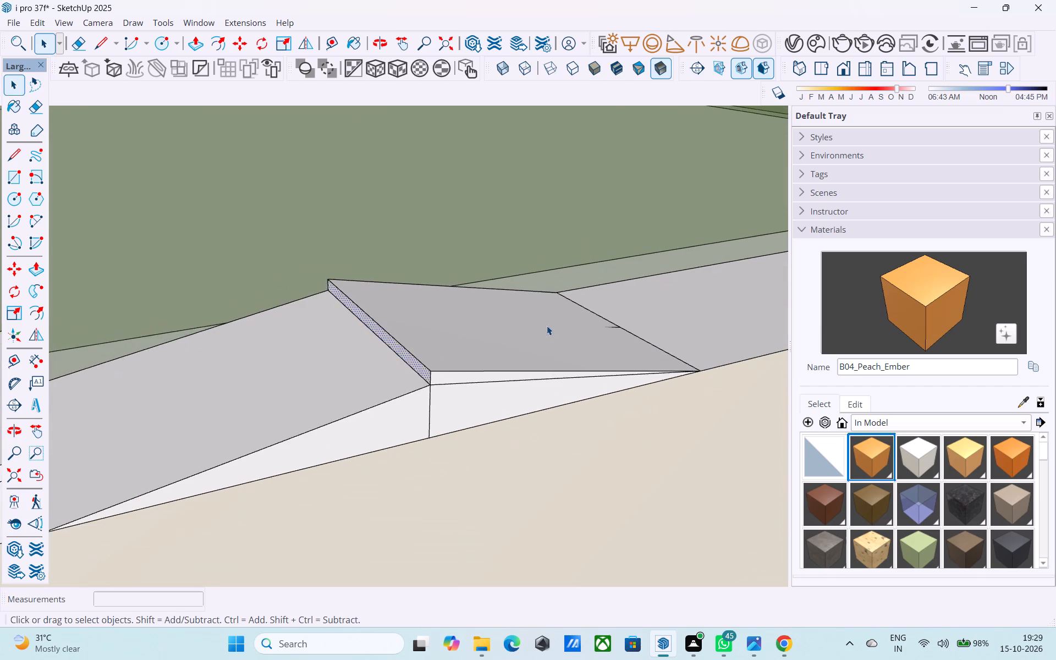
scroll(547, 326, down, 4)
click(417, 377)
scroll(413, 383, up, 2)
key(e)
drag(413, 383, 413, 386)
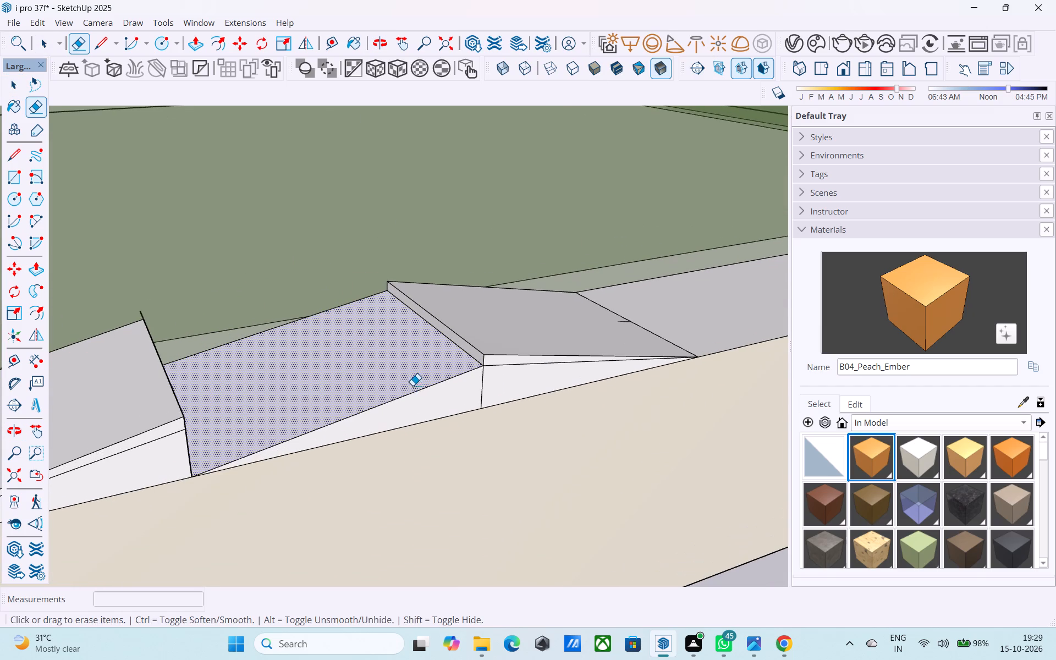
drag(413, 386, 415, 389)
click(416, 389)
middle_drag(400, 375, 316, 495)
click(289, 380)
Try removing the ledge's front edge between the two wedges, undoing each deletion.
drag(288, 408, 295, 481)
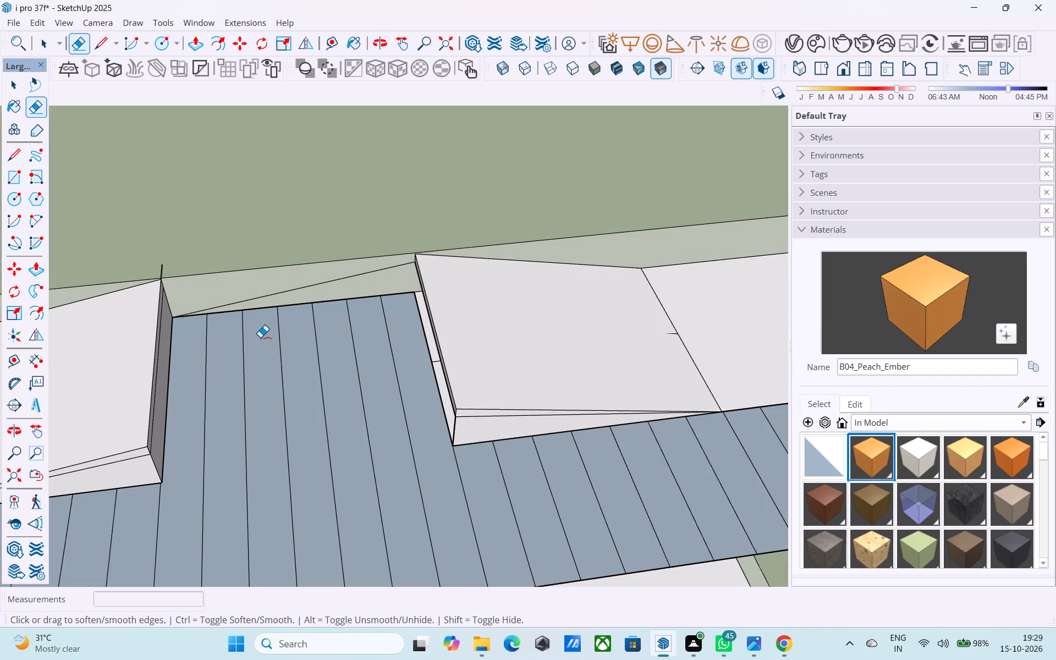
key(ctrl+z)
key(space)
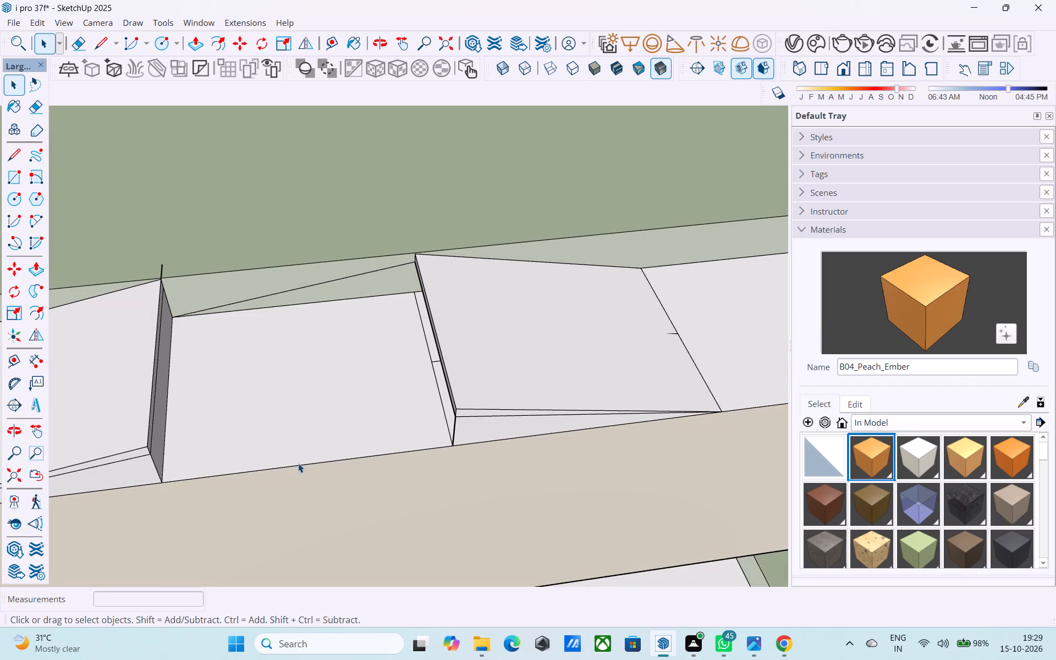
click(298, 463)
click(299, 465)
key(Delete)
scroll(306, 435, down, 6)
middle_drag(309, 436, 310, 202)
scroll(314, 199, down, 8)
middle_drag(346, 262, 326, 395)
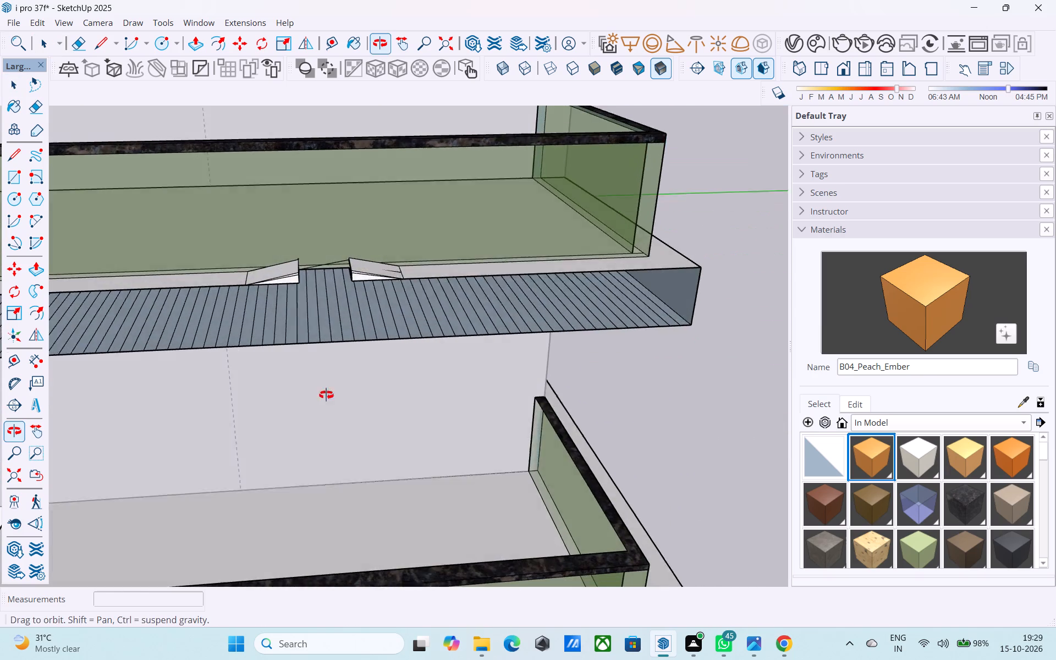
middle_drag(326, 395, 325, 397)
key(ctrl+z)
Erase the leftover diagonal edge along the back of the gap between the two wedges.
scroll(317, 376, down, 3)
middle_drag(317, 376, 404, 443)
scroll(383, 359, up, 3)
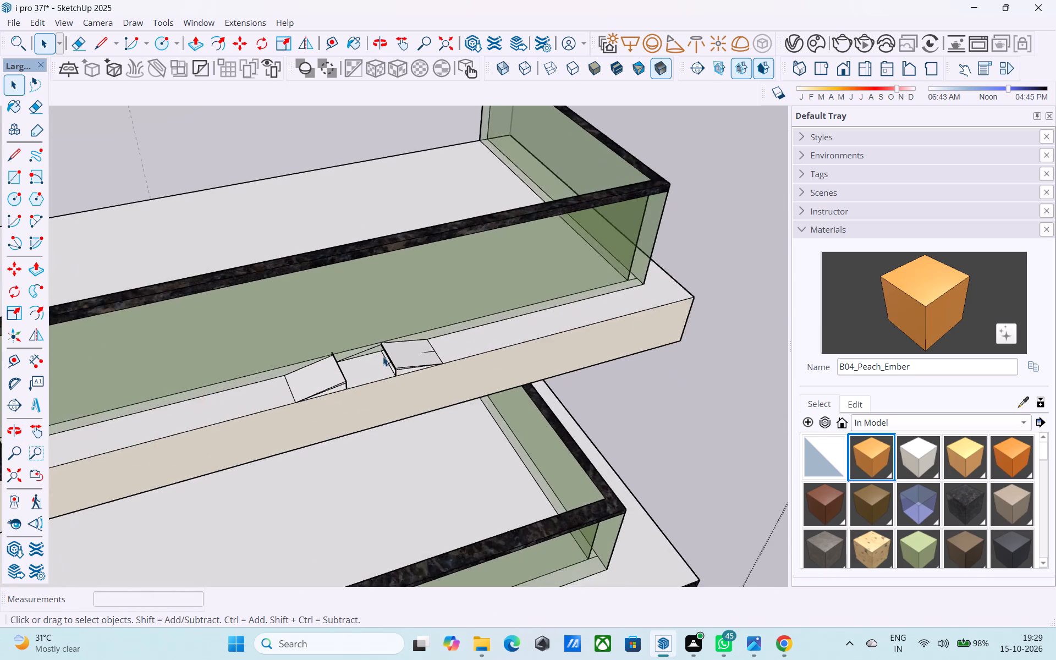
scroll(383, 356, up, 14)
scroll(287, 366, up, 4)
key(e)
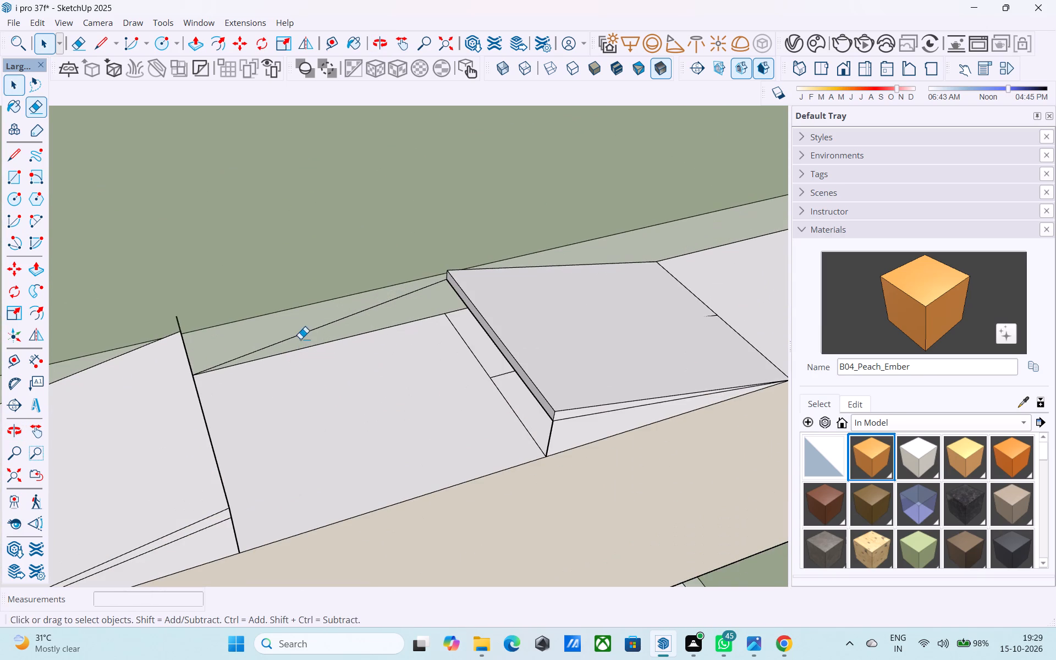
drag(304, 327, 310, 333)
Delete the overshooting edge that extends beyond the copied wedge's high back corner.
click(177, 323)
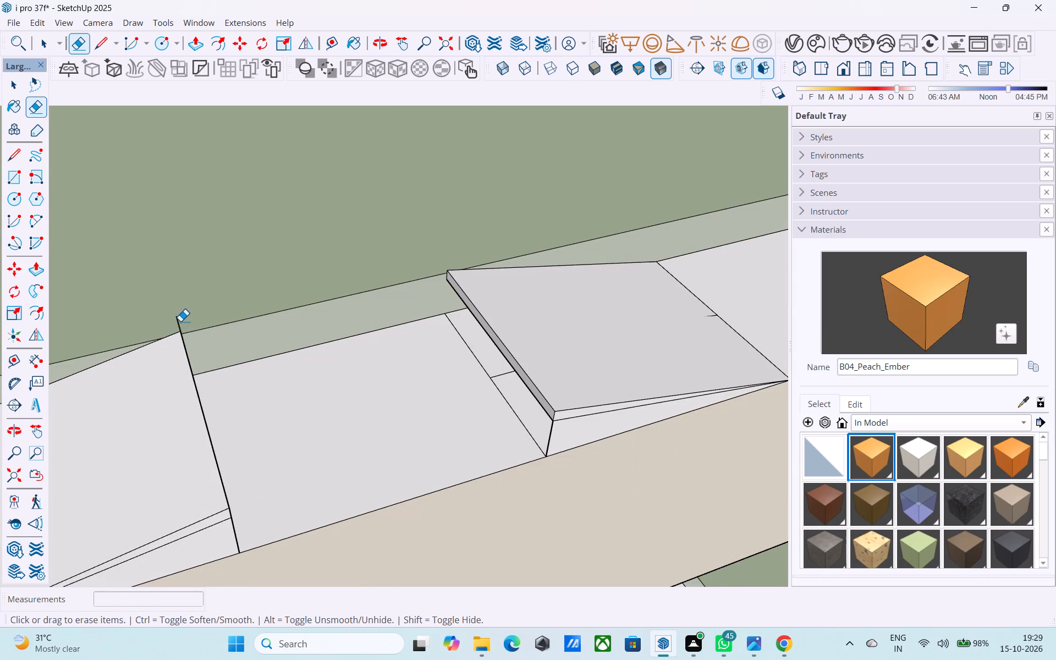
drag(183, 319, 175, 320)
scroll(180, 319, up, 5)
key(space)
click(178, 323)
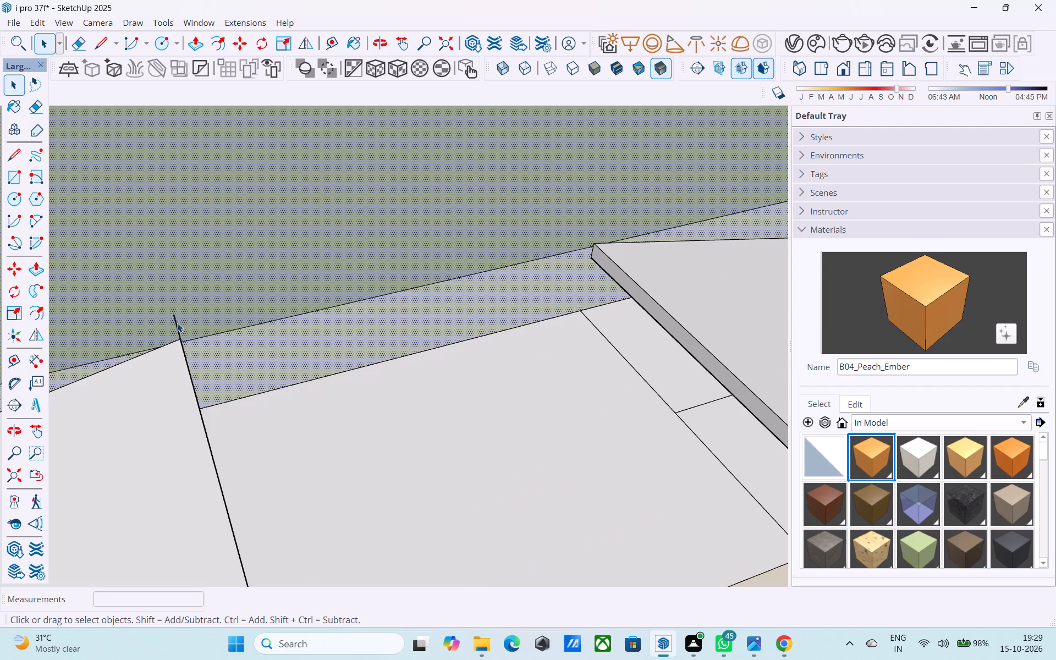
click(175, 333)
click(180, 334)
scroll(205, 345, down, 16)
middle_drag(260, 393, 348, 390)
scroll(348, 390, up, 17)
middle_drag(216, 411, 593, 284)
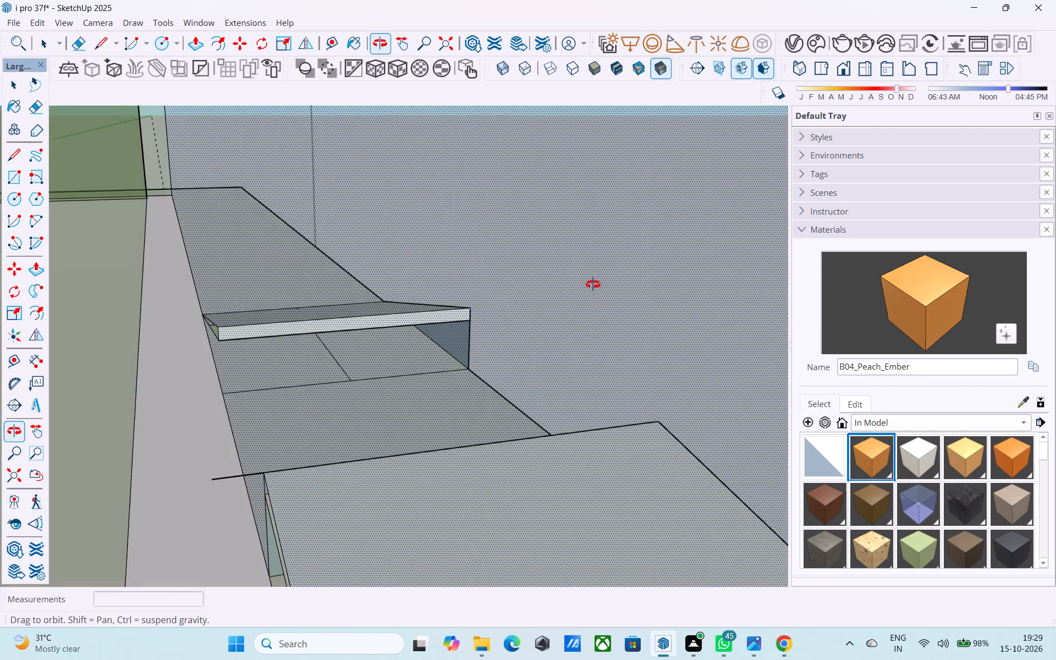
middle_drag(593, 284, 593, 280)
click(219, 482)
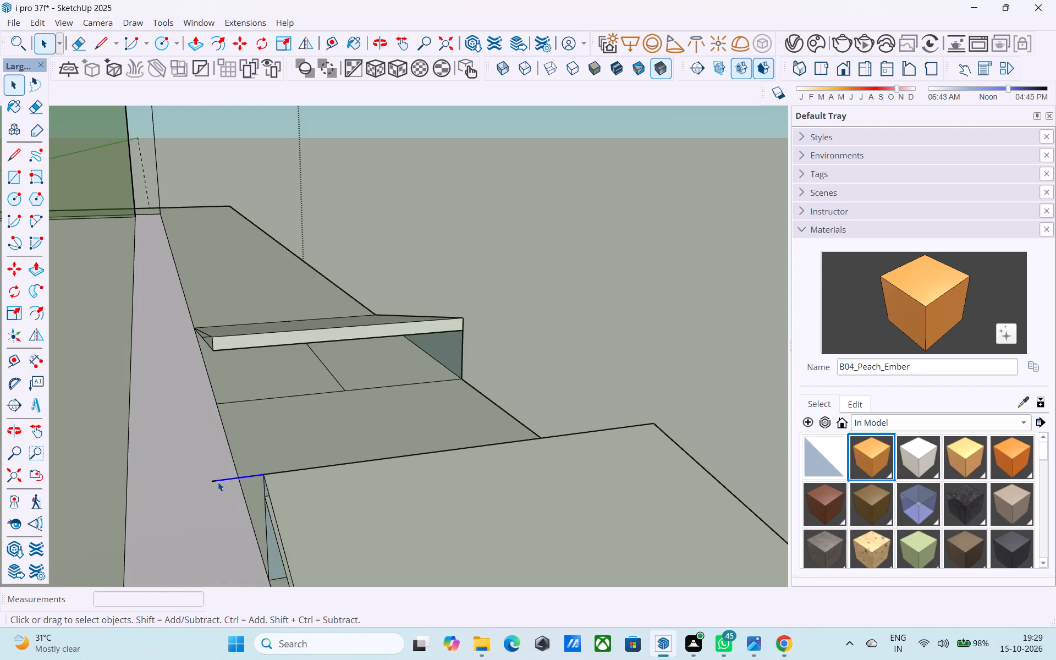
key(Delete)
click(214, 481)
key(Delete)
Close the opposite wedge's open end with a 2" edge from its high back corner down to the ledge.
middle_drag(318, 457, 18, 425)
scroll(66, 416, down, 3)
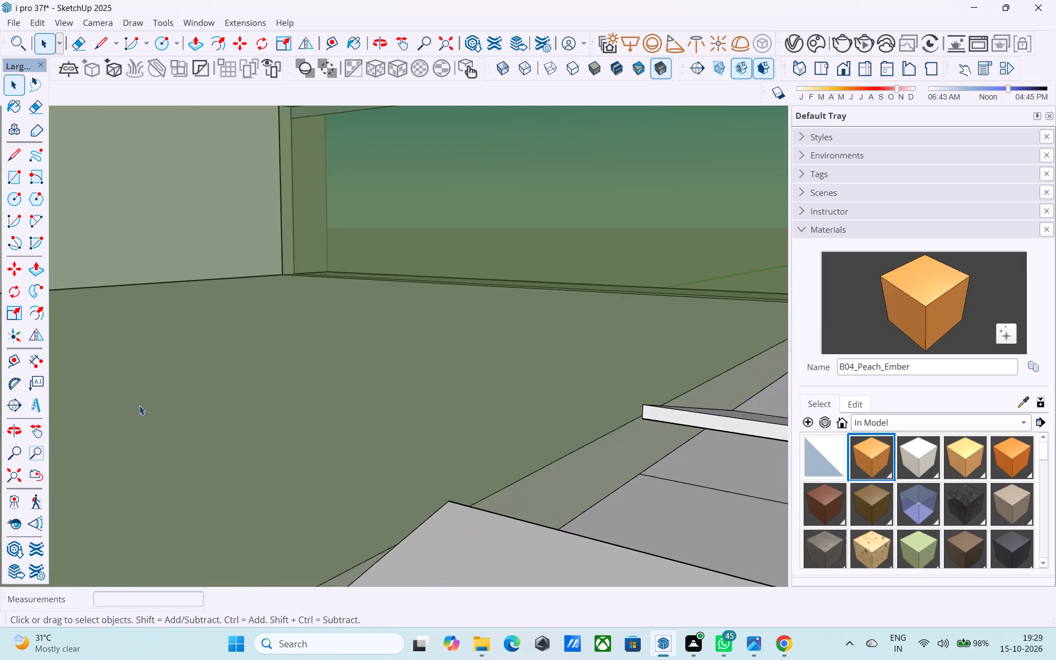
scroll(139, 405, down, 12)
middle_drag(595, 379, 502, 335)
scroll(465, 365, up, 4)
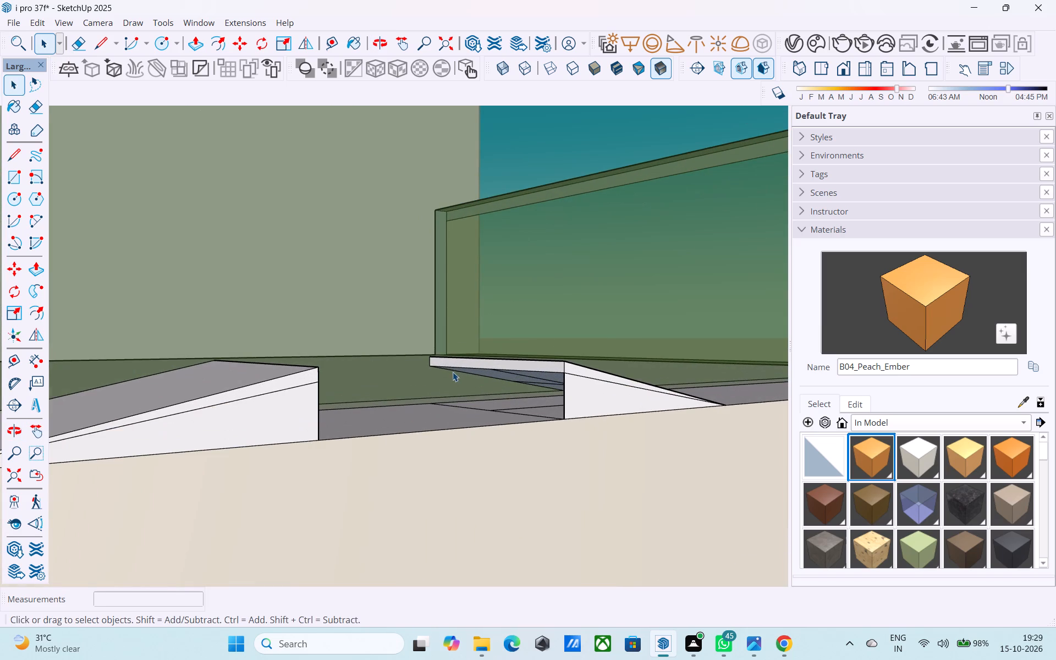
scroll(453, 372, up, 1)
key(l)
scroll(450, 372, up, 4)
click(418, 361)
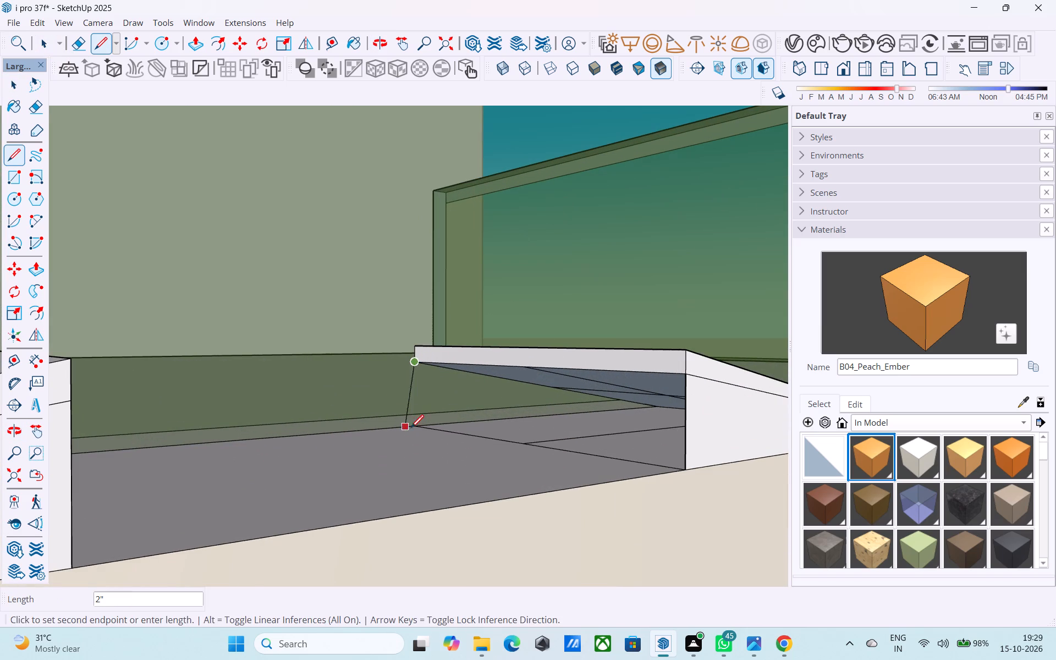
click(415, 426)
Draw a line along the middle of the copied wedge's slope, between the midpoints of its low and high edges.
scroll(415, 426, down, 12)
key(space)
middle_drag(479, 417, 290, 467)
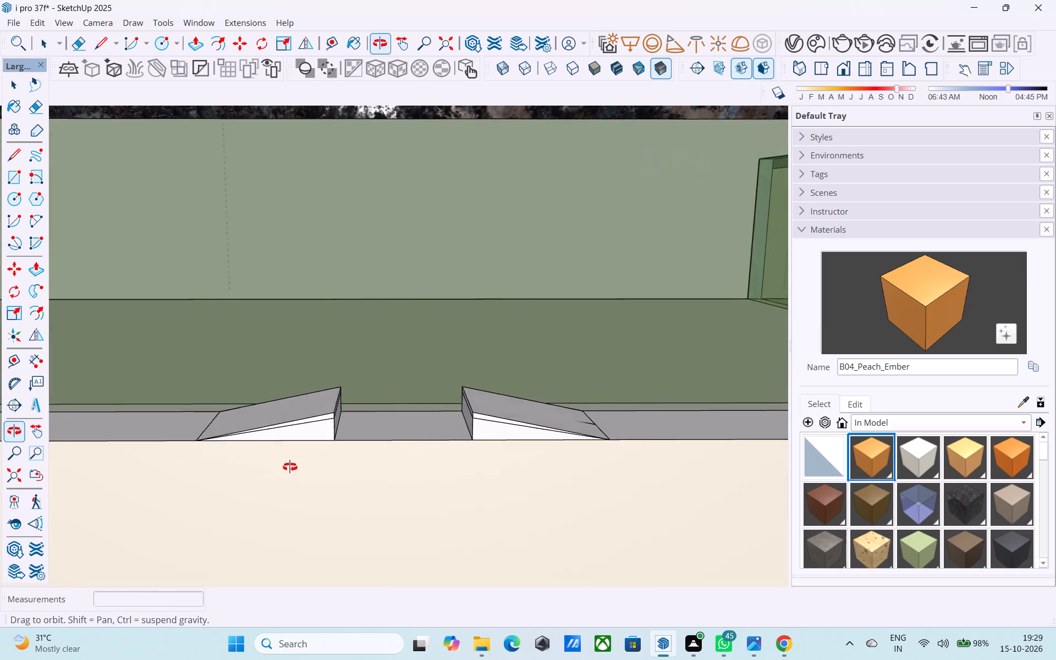
middle_drag(290, 467, 426, 568)
shift+middle_drag(387, 361, 410, 439)
scroll(400, 450, up, 4)
scroll(388, 464, down, 2)
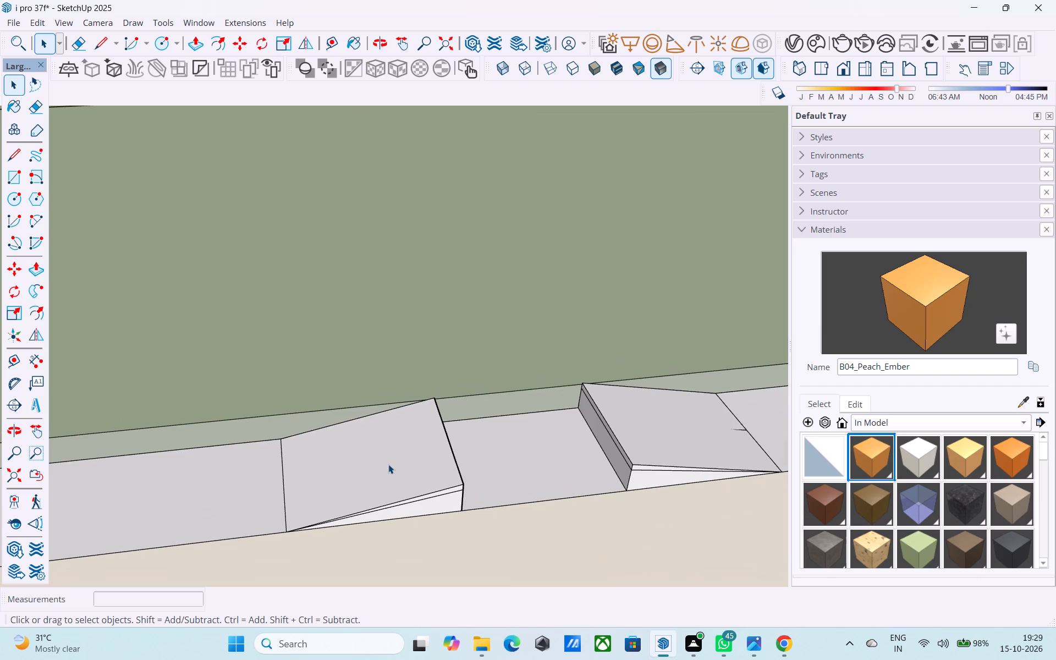
key(l)
click(286, 479)
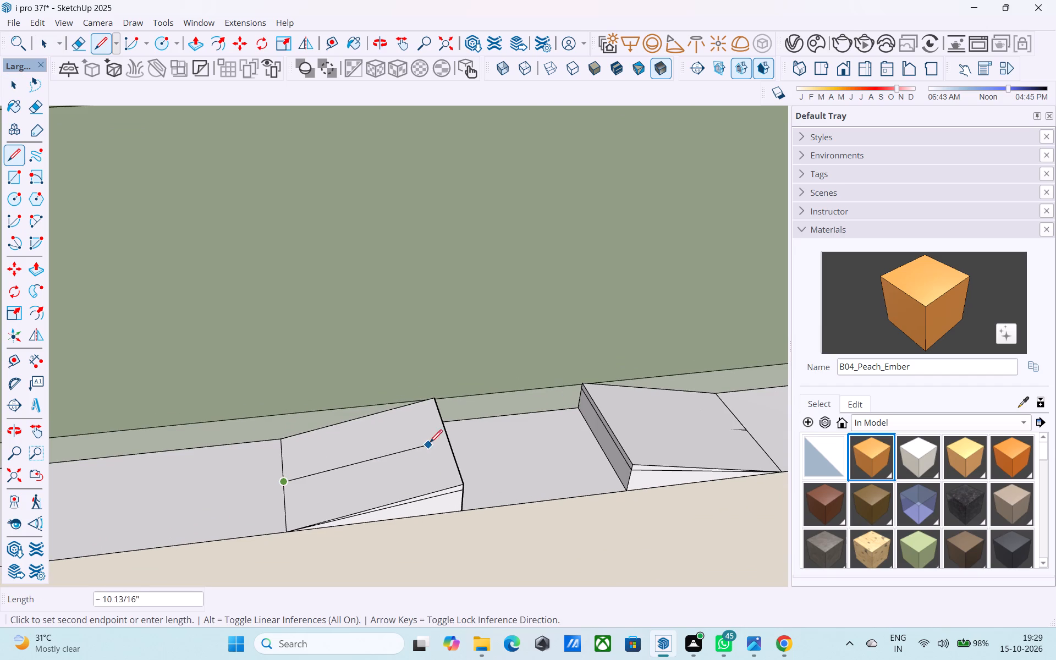
click(444, 434)
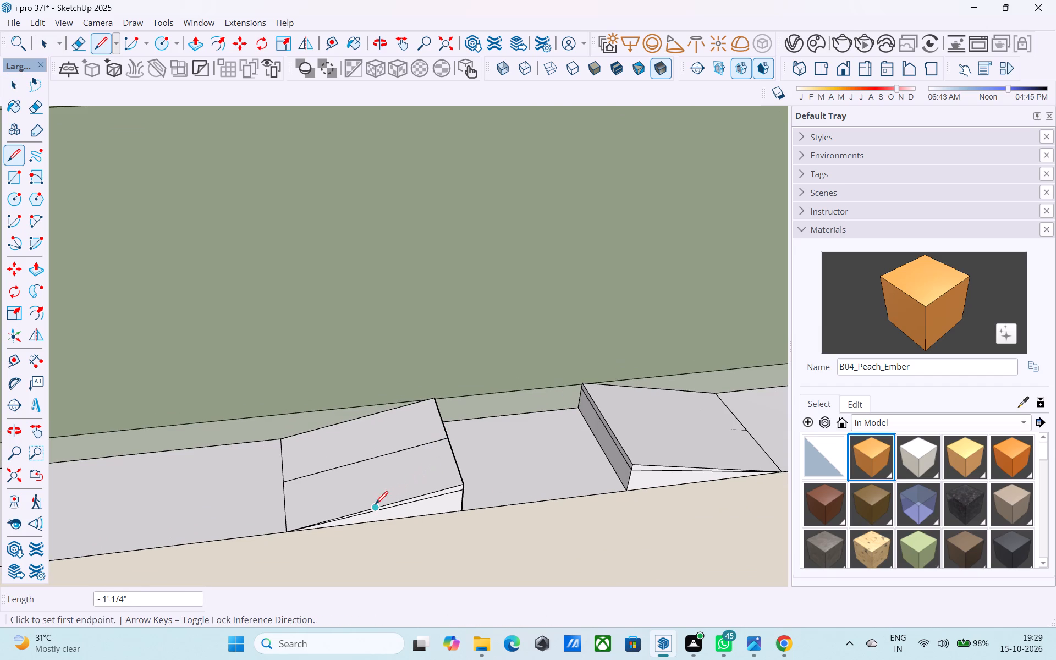
Draw a line across the copied wedge's slope between the midpoints of its front and back edges.
click(375, 505)
click(356, 418)
Divide the opposite wedge's slope into quarters with two crossing lines between the midpoints of its edges.
shift+middle_drag(656, 411, 493, 397)
scroll(529, 455, up, 4)
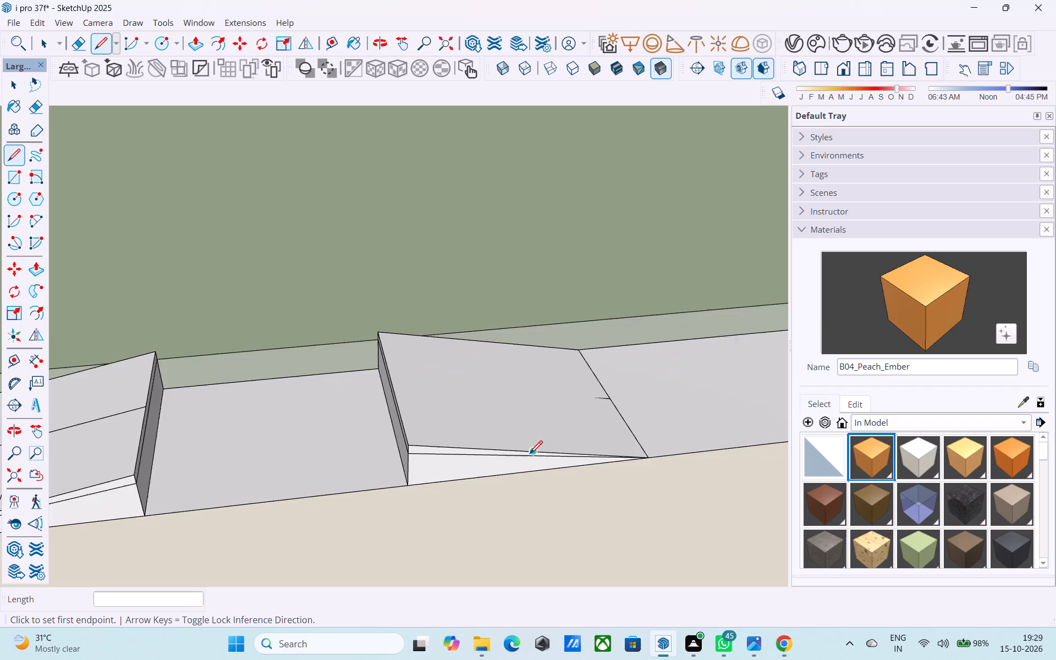
scroll(530, 455, up, 3)
click(534, 451)
click(471, 303)
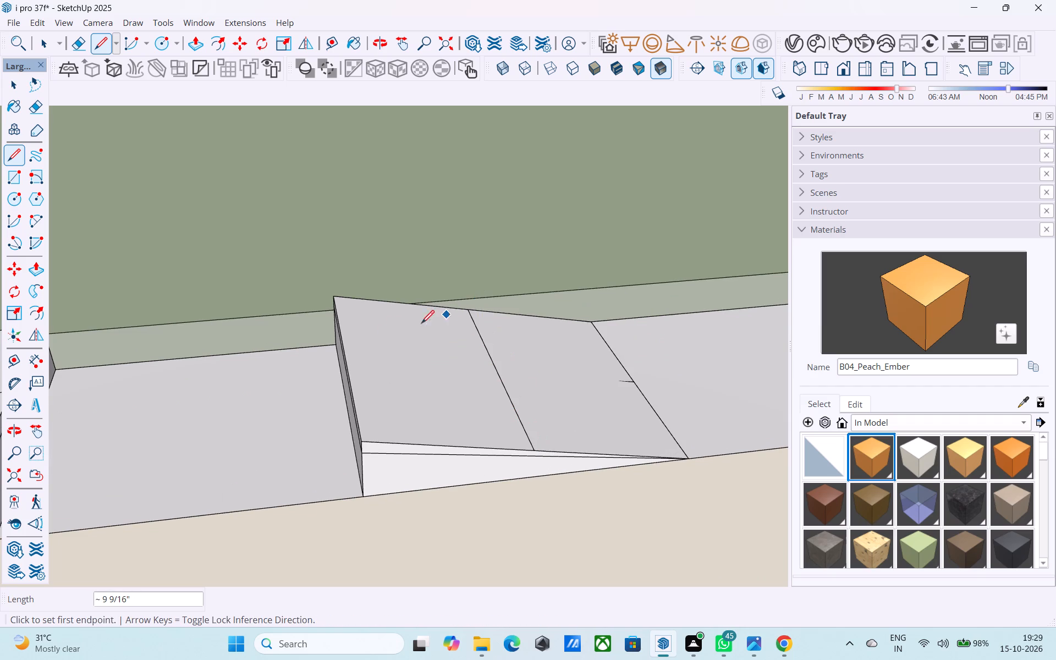
click(348, 355)
click(634, 381)
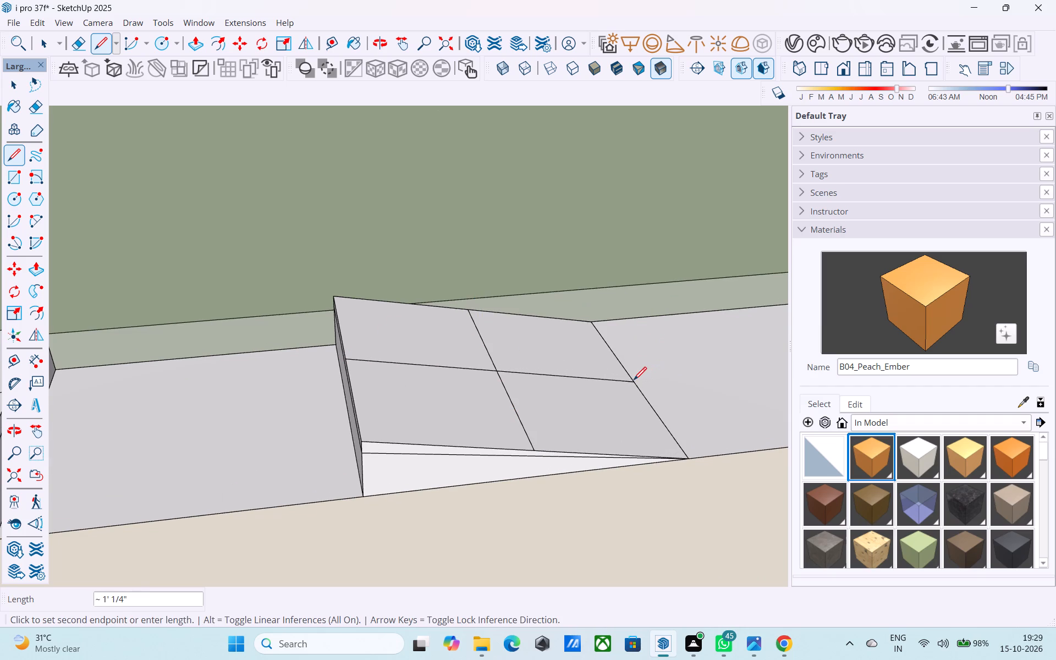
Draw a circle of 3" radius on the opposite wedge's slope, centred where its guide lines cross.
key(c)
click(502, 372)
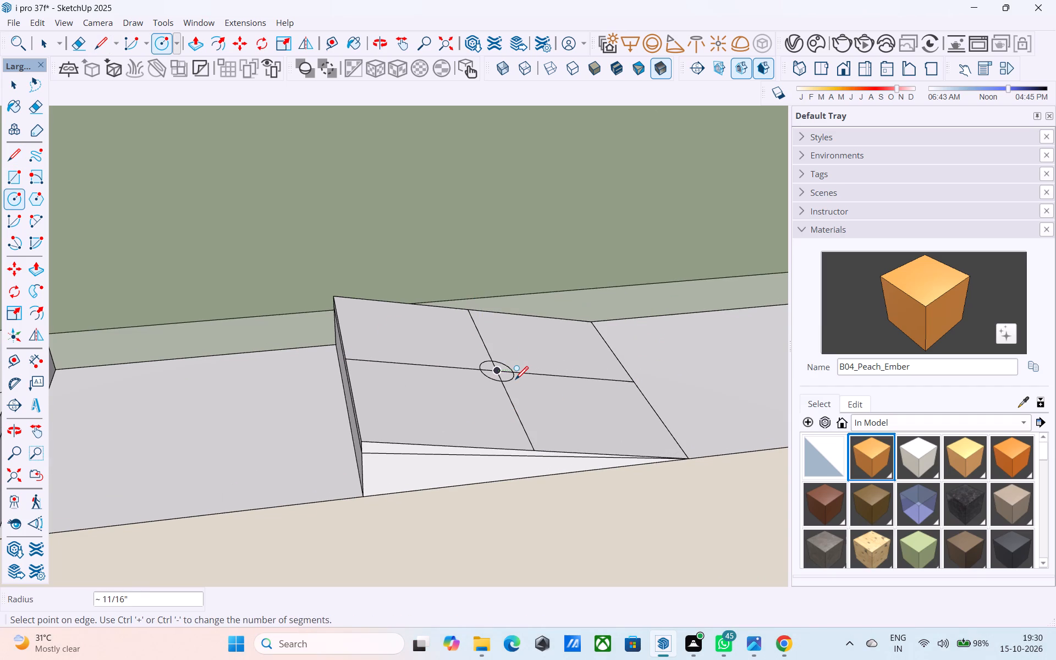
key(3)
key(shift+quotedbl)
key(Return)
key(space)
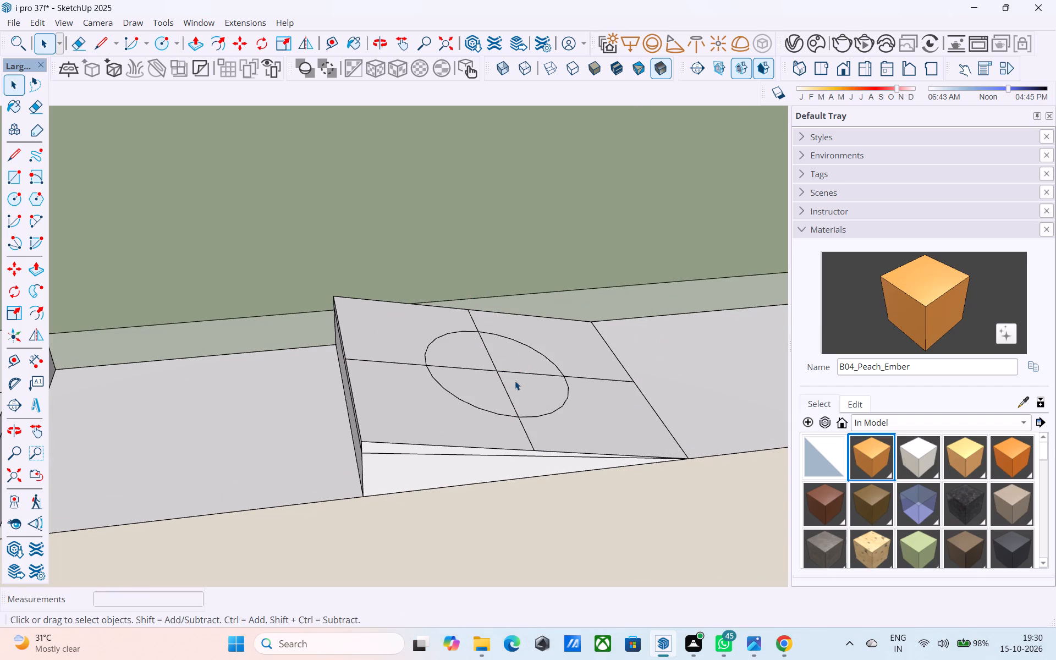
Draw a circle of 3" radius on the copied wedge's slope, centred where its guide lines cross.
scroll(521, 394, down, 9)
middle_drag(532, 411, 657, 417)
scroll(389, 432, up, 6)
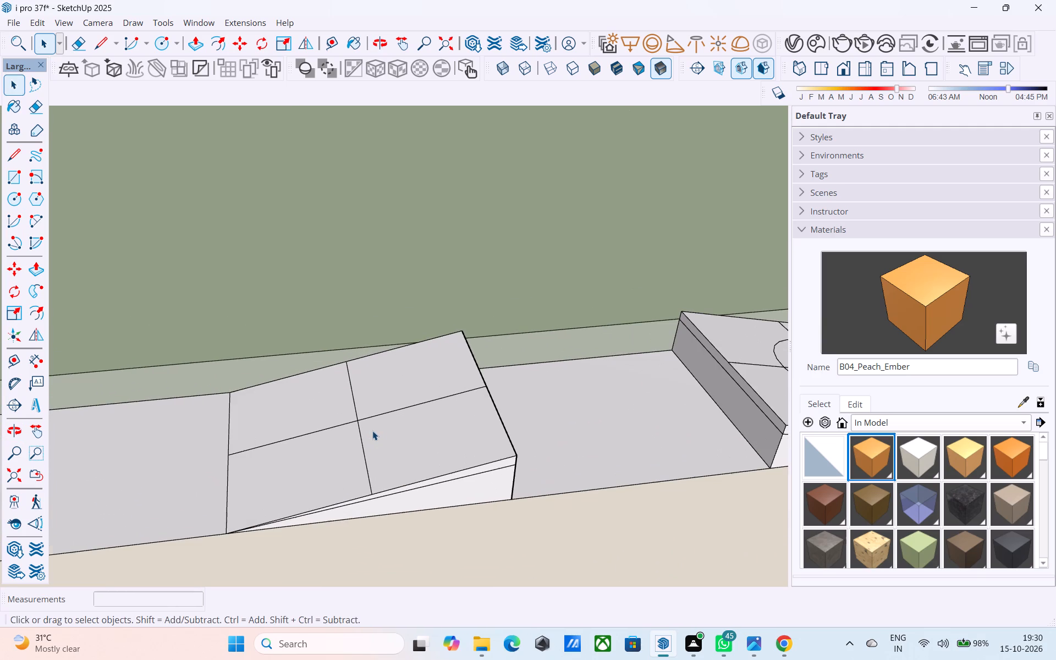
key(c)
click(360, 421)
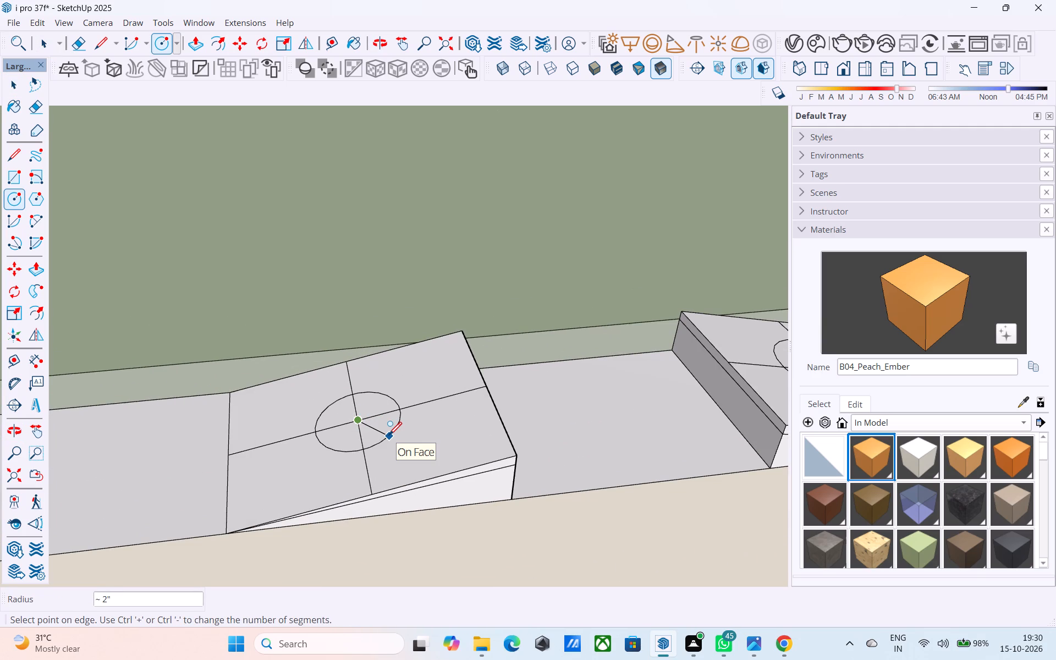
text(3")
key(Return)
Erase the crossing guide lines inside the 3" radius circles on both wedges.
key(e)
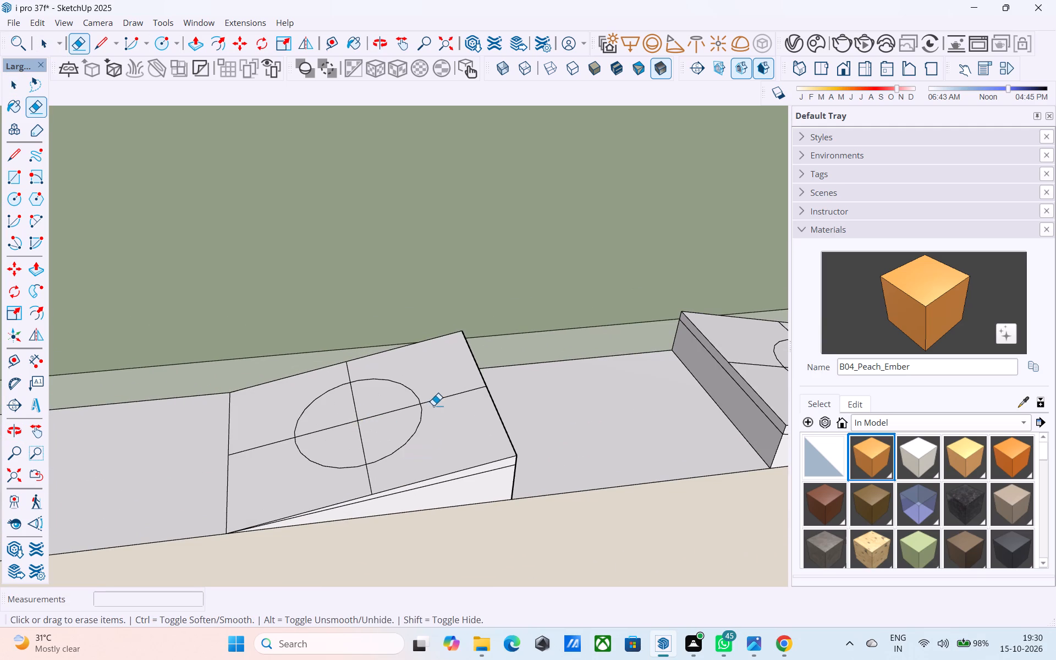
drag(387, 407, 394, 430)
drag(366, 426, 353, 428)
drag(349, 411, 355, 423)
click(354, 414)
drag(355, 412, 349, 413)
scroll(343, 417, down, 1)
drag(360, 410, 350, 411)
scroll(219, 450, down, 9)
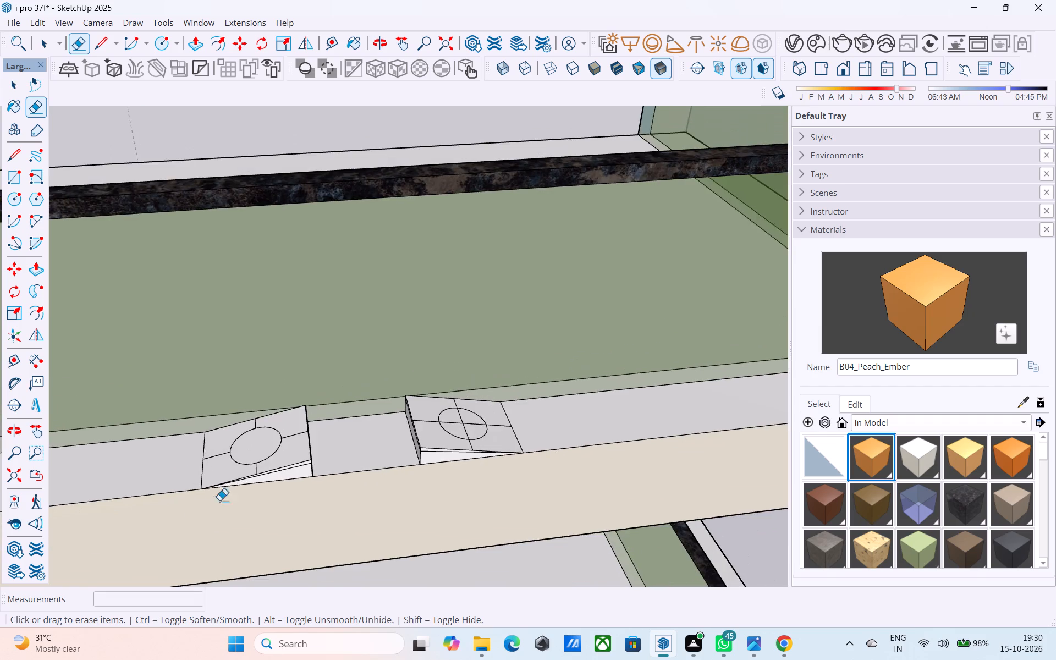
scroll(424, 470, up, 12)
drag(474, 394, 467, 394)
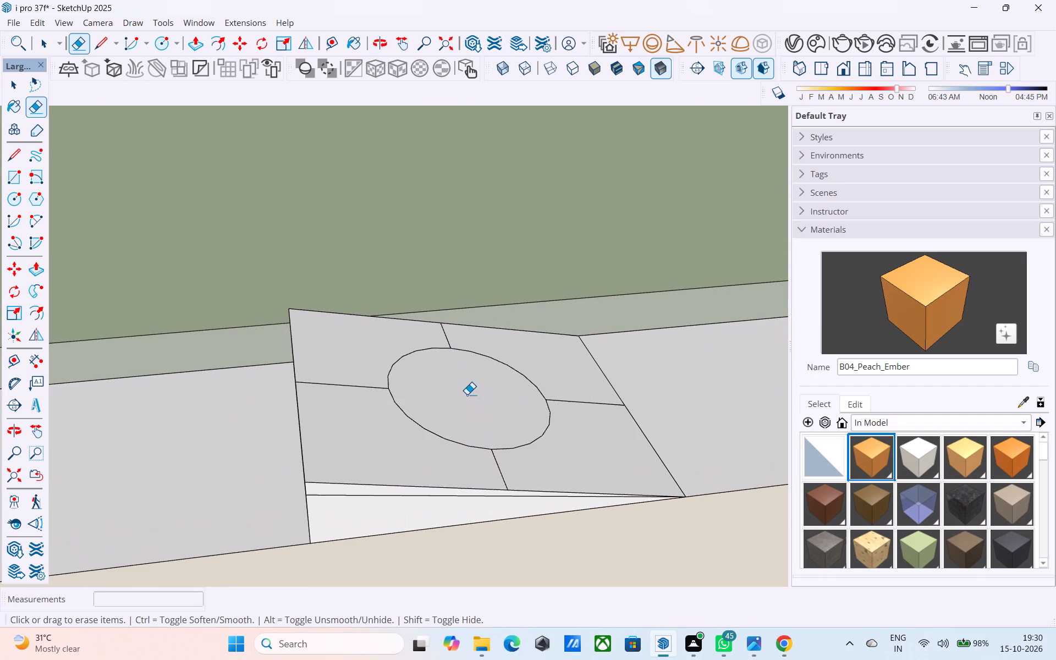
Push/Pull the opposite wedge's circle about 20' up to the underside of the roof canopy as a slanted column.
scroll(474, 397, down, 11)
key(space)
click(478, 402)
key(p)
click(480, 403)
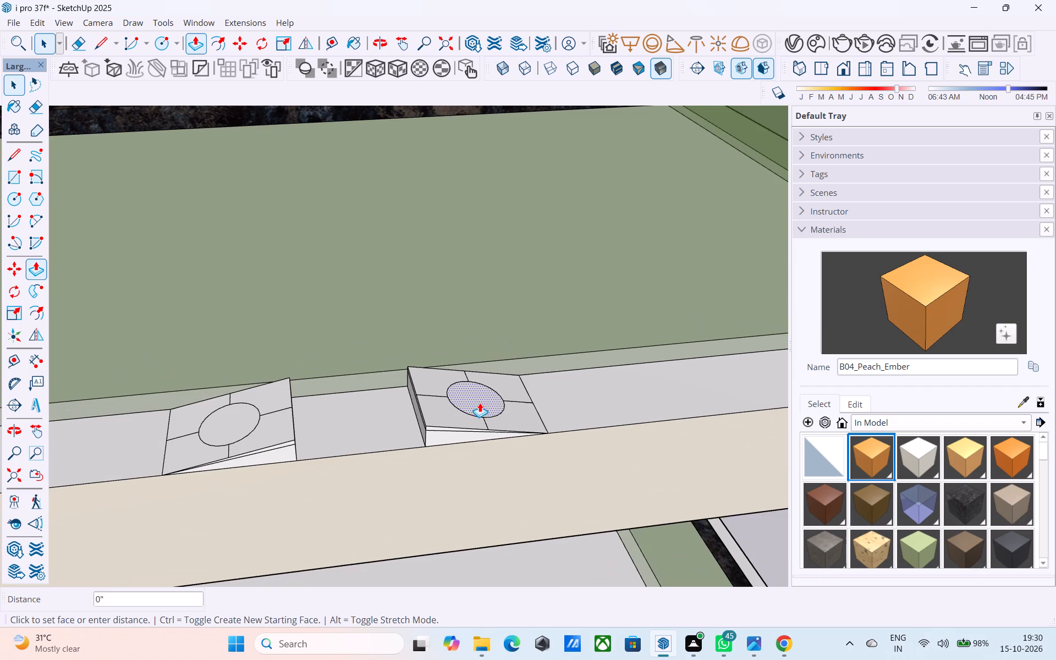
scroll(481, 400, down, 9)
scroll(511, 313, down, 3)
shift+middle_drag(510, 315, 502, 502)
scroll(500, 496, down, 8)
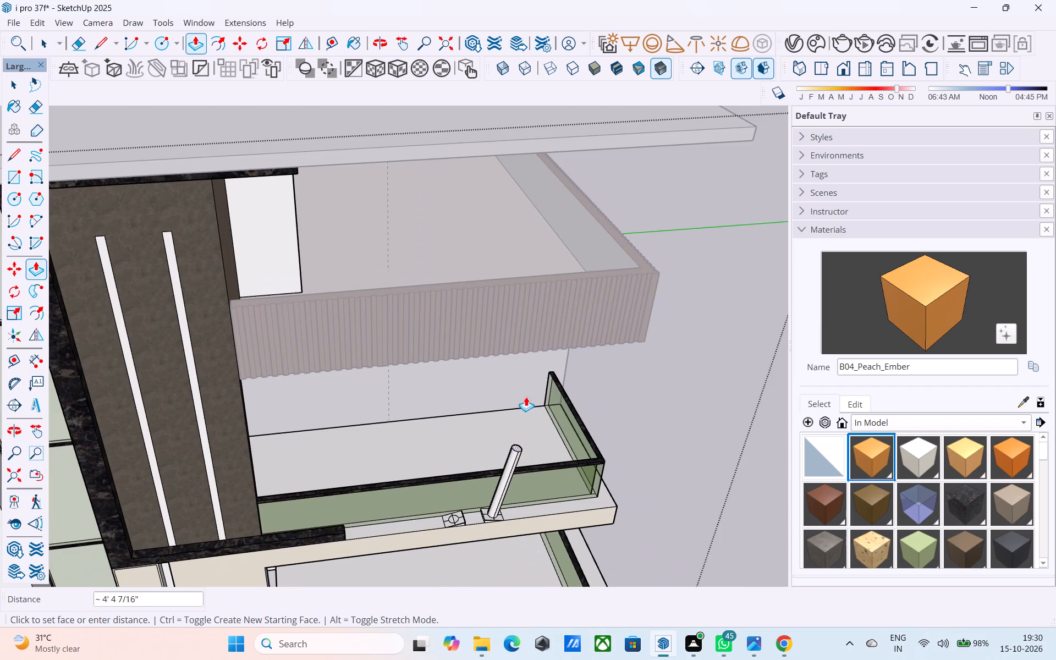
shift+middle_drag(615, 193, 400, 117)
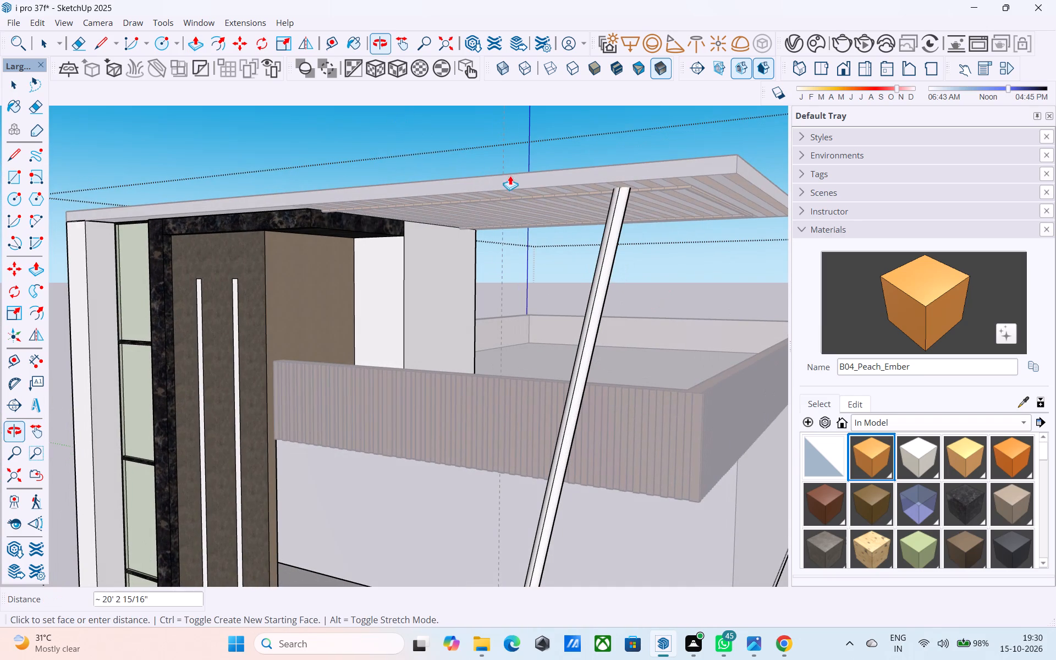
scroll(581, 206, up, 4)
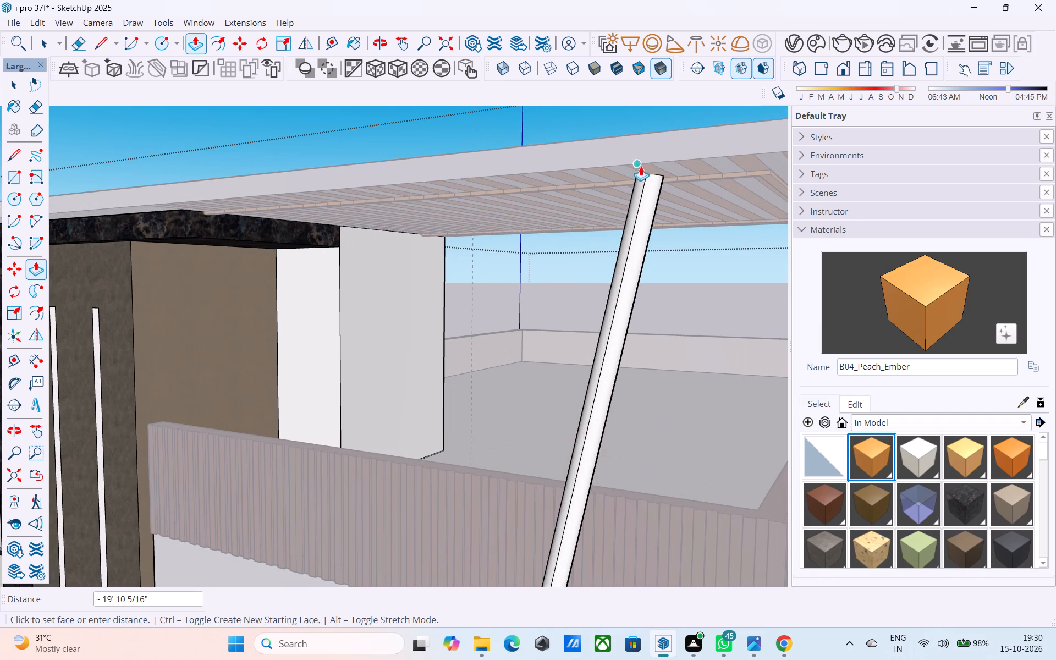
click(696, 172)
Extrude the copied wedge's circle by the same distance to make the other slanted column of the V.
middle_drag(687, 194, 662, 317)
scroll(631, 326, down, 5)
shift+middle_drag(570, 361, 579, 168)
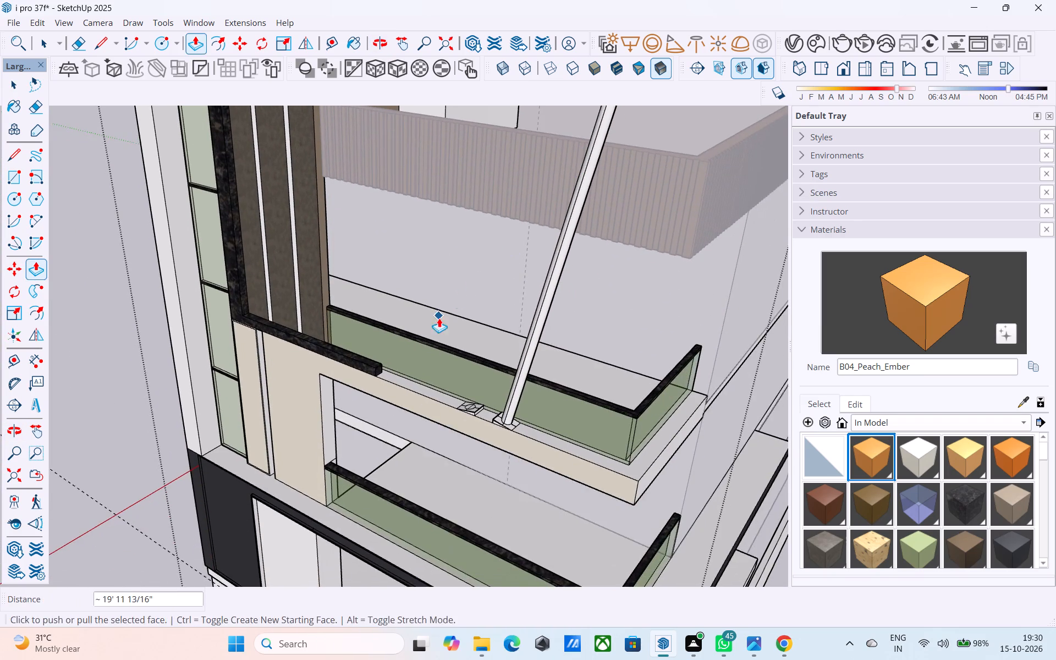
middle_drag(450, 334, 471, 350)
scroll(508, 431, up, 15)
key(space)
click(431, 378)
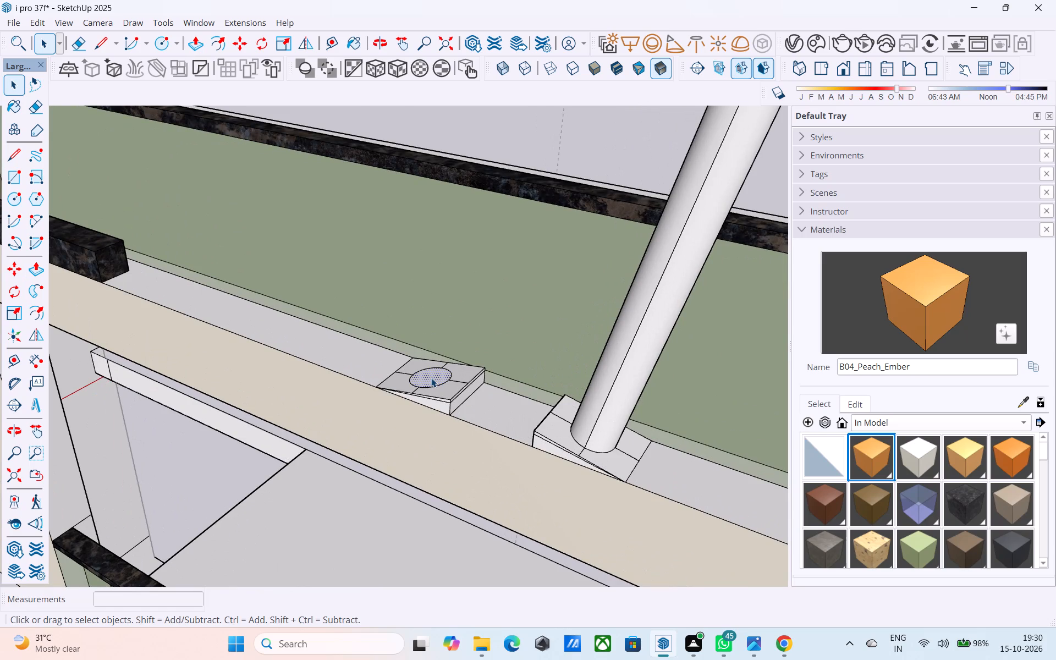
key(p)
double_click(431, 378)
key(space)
Examine the pair of V columns against the canopy and balconies from above, the front and below.
scroll(431, 377, down, 20)
scroll(431, 377, down, 2)
middle_drag(455, 418, 461, 414)
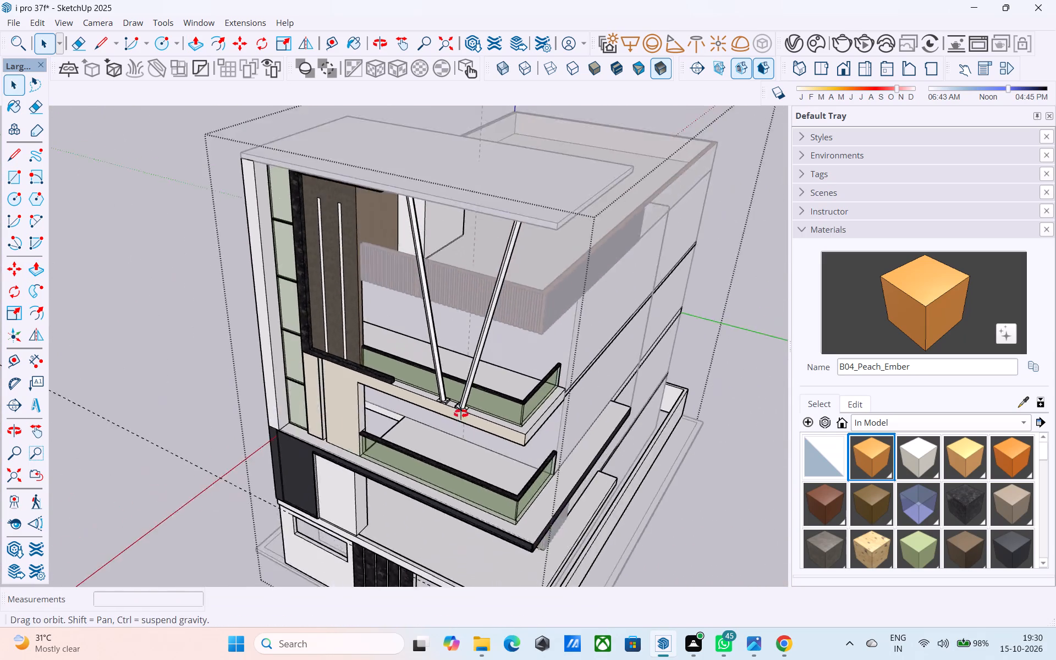
middle_drag(461, 414, 599, 308)
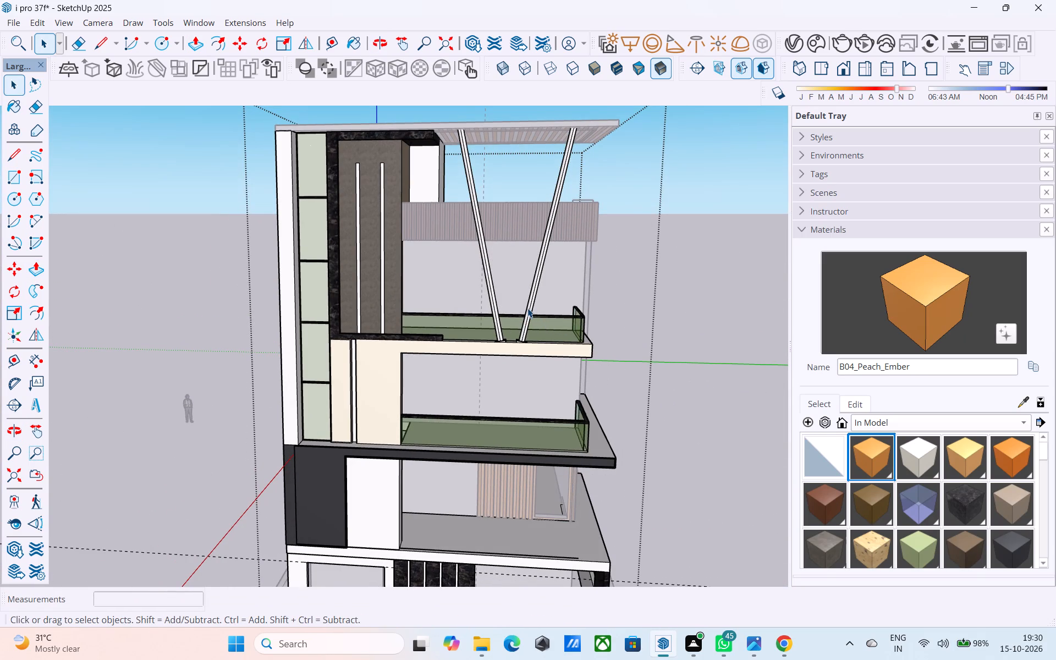
scroll(527, 308, down, 6)
scroll(538, 311, up, 4)
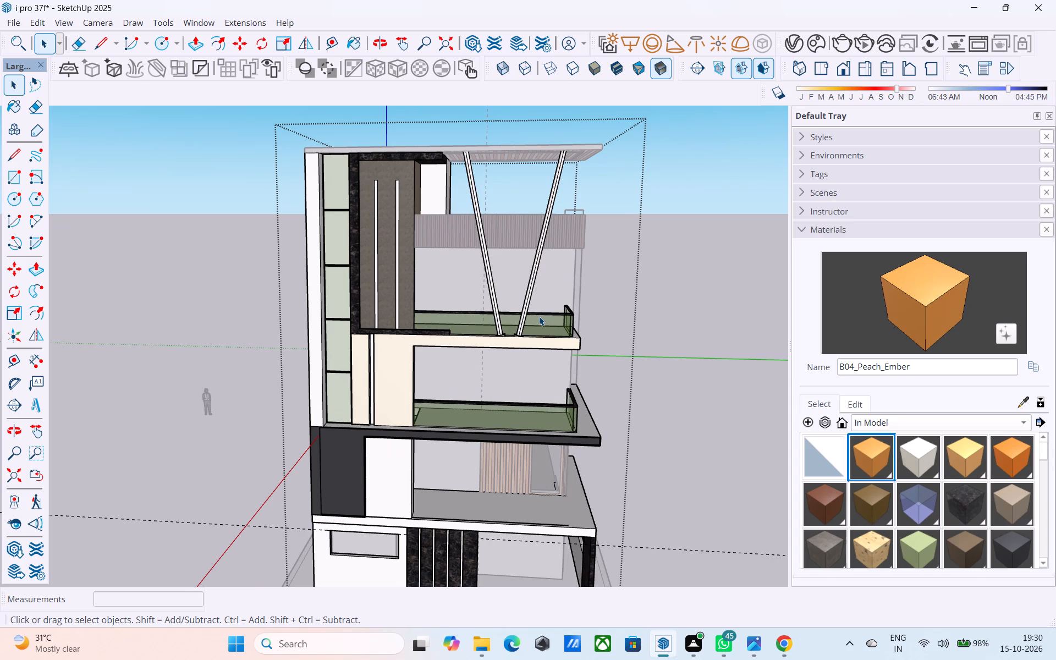
middle_drag(498, 343, 510, 247)
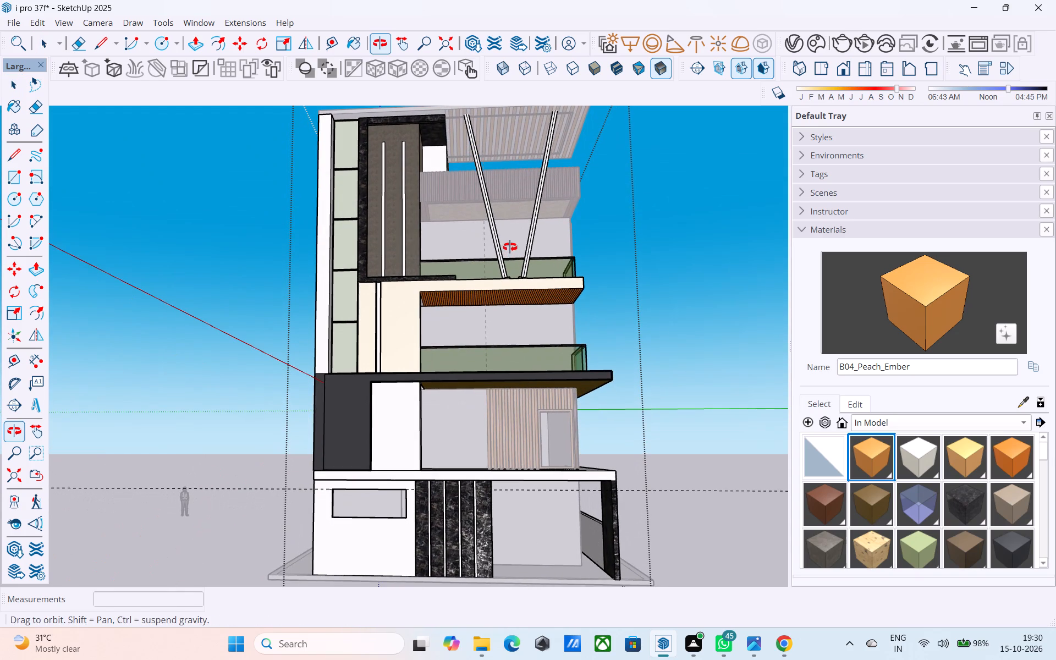
middle_drag(510, 247, 509, 329)
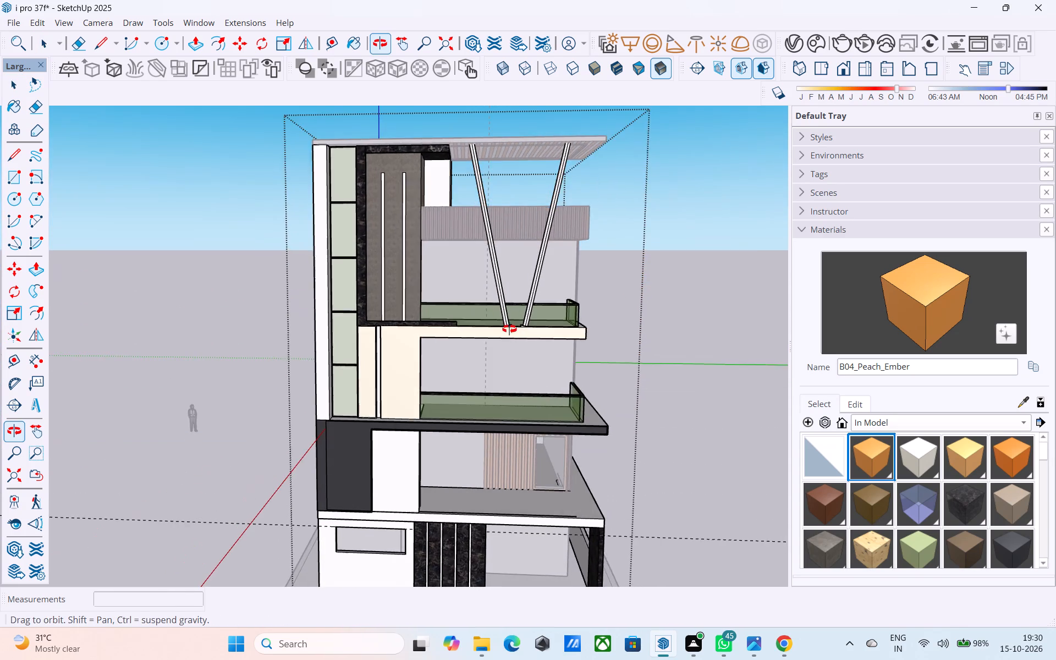
middle_drag(509, 329, 472, 463)
scroll(485, 404, up, 4)
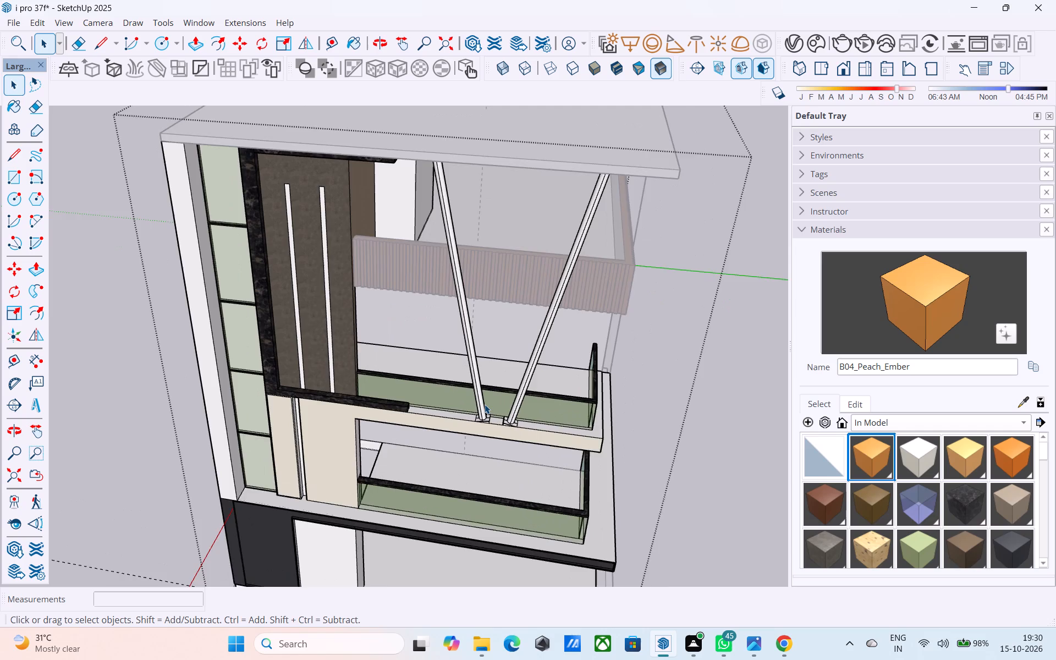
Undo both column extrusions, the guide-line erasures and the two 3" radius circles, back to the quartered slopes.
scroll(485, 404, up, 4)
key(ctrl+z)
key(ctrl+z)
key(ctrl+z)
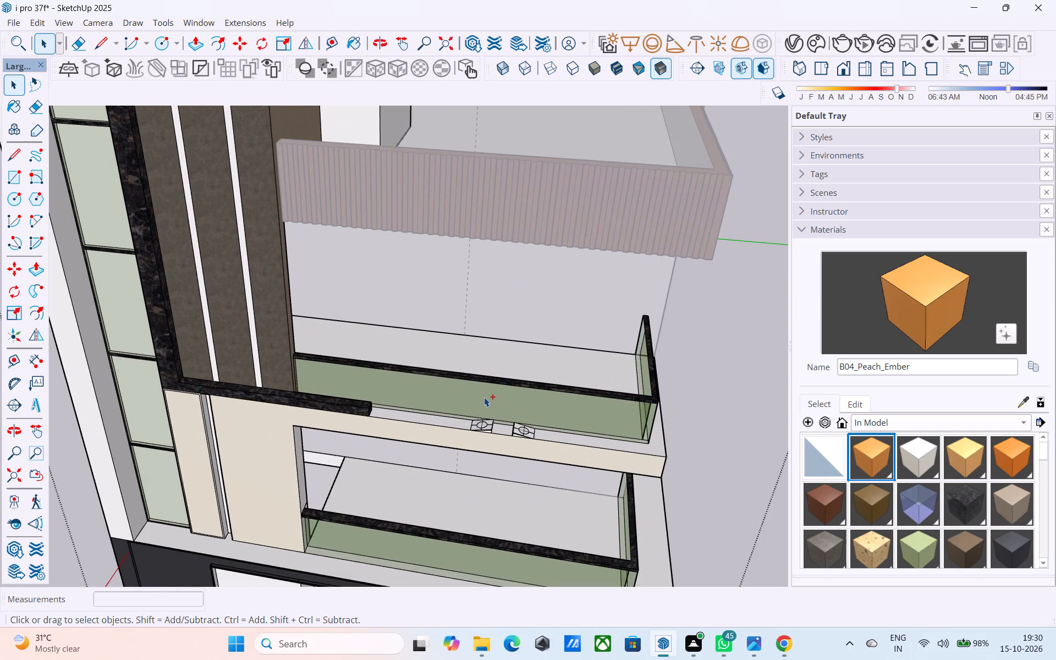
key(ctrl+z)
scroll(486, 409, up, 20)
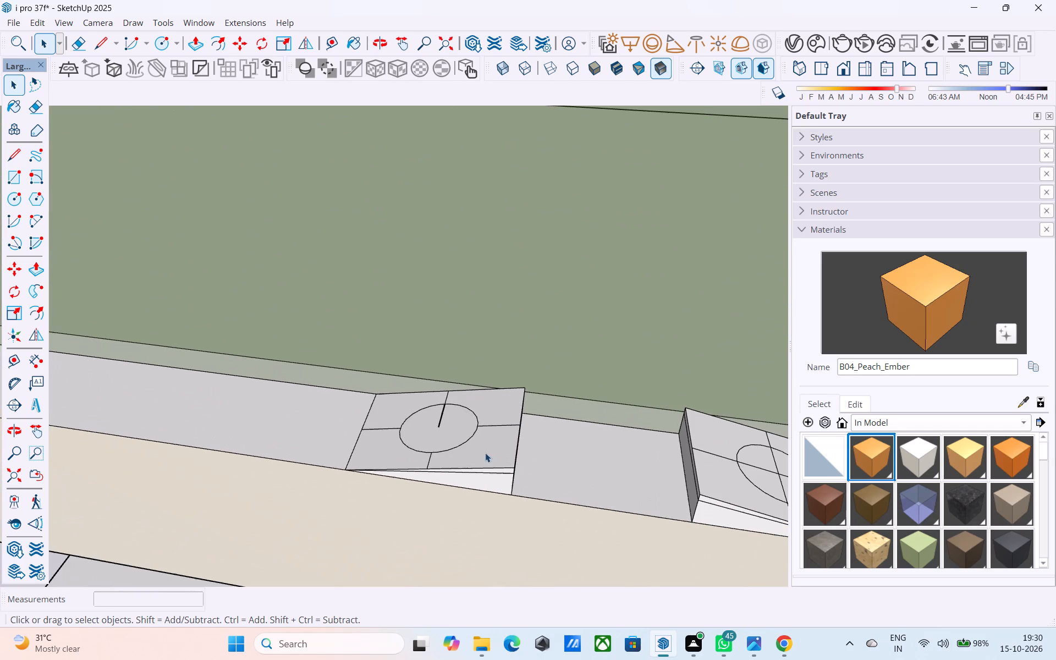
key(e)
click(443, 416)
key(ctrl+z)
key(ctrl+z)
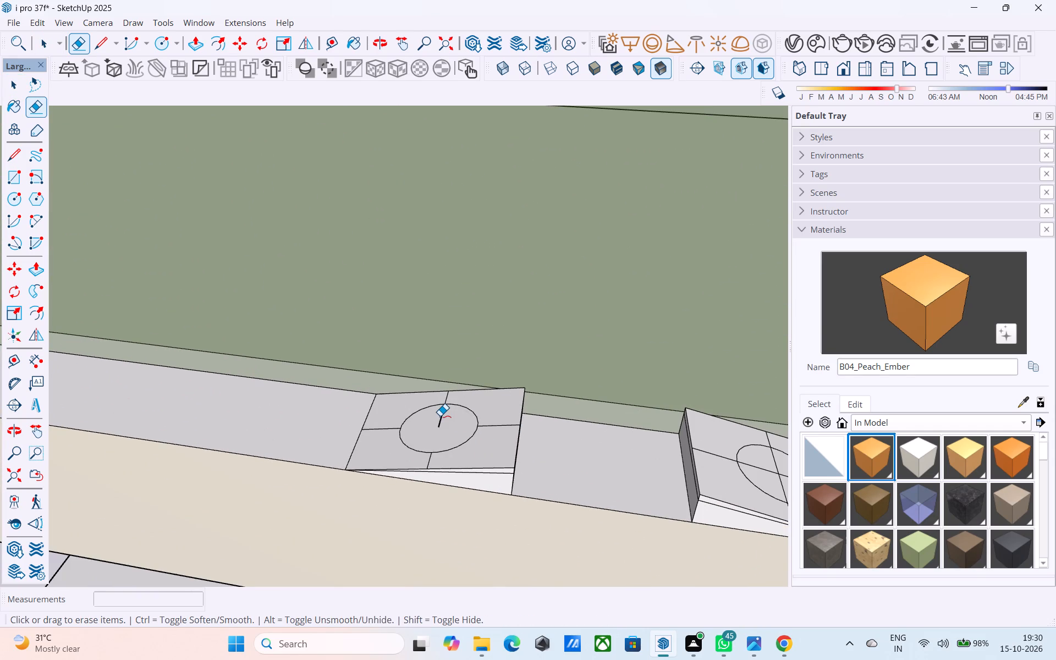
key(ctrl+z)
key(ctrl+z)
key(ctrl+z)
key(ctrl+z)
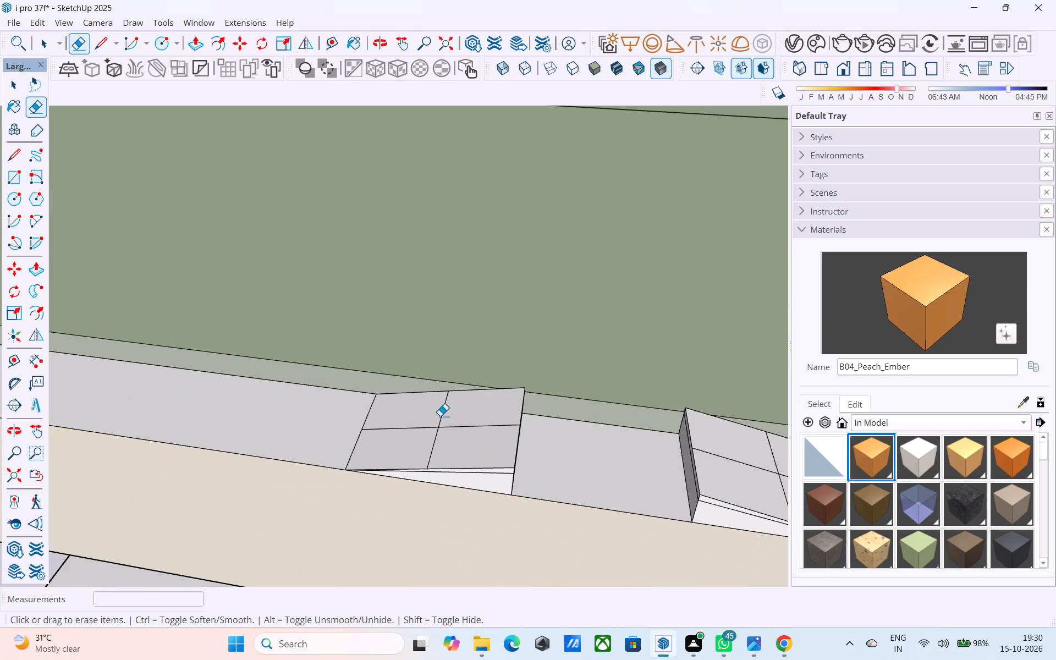
Draw a circle of 4" radius on the copied wedge's slope, centred where its guide lines cross.
key(c)
click(442, 421)
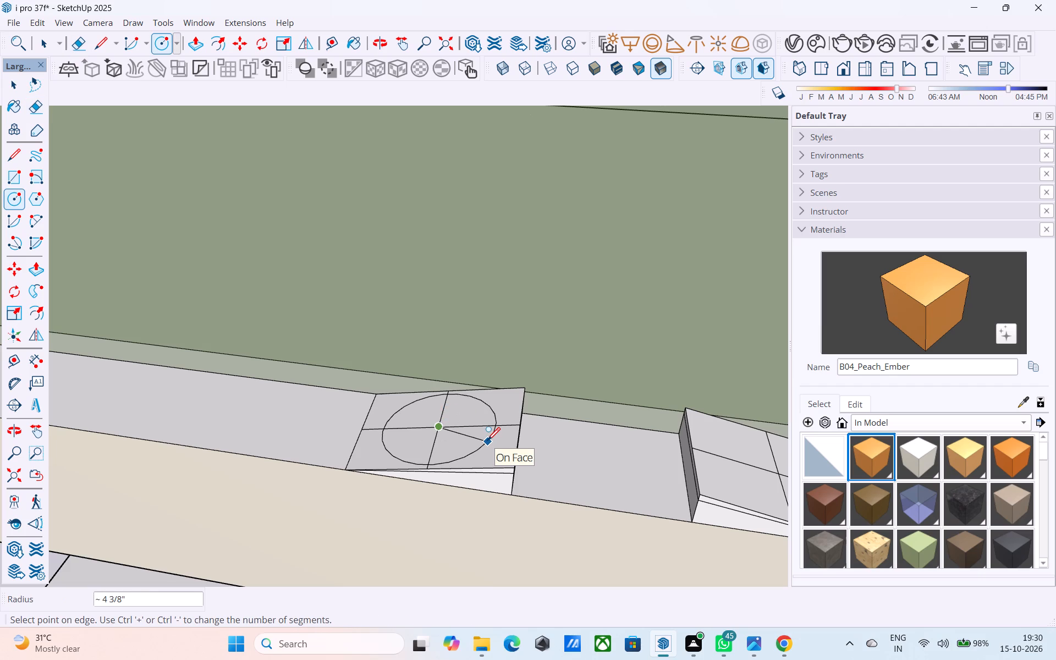
text(4")
key(Return)
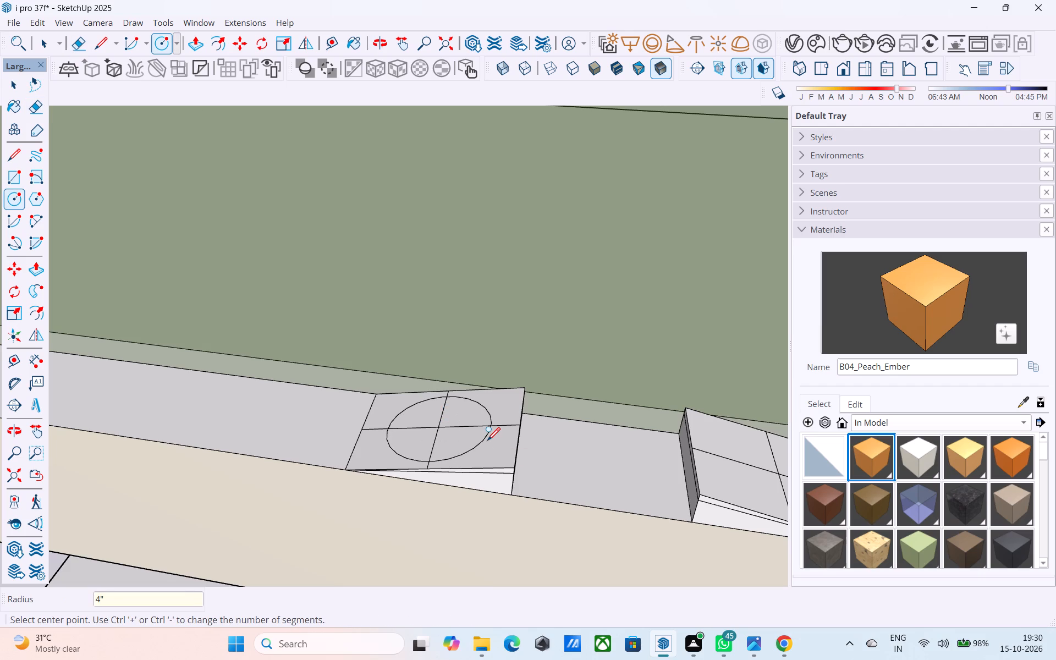
Draw a circle of 4" radius on the opposite wedge's slope, centred where its guide lines cross.
shift+middle_drag(486, 441, 243, 368)
click(524, 398)
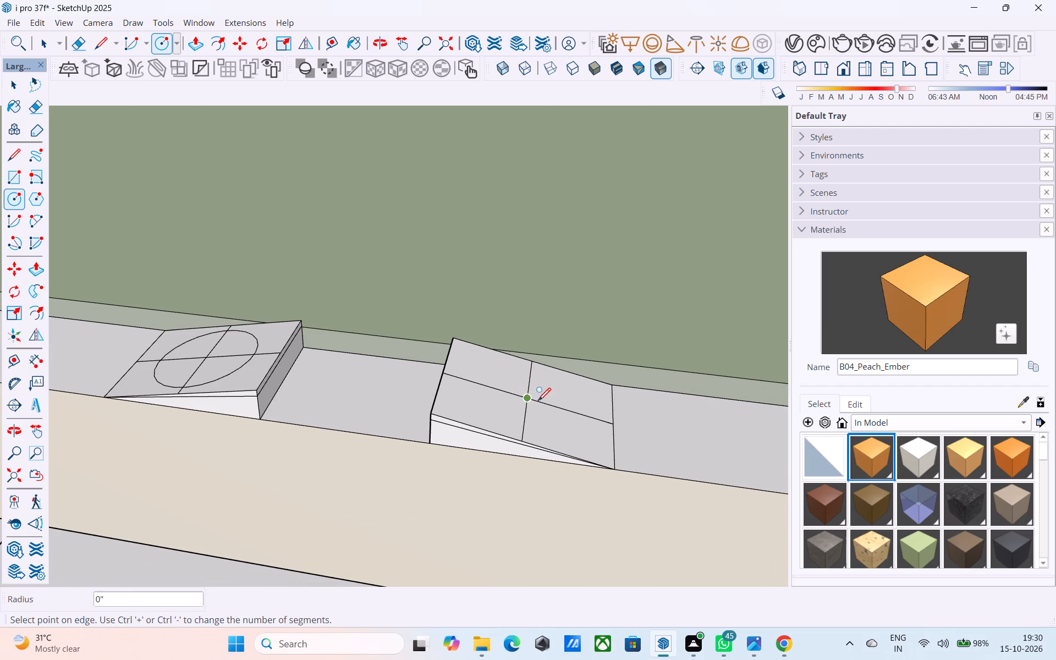
text(4")
key(Return)
Erase the crossing guide lines inside the 4" radius circles on both wedges.
key(e)
drag(535, 387, 521, 400)
drag(227, 347, 213, 352)
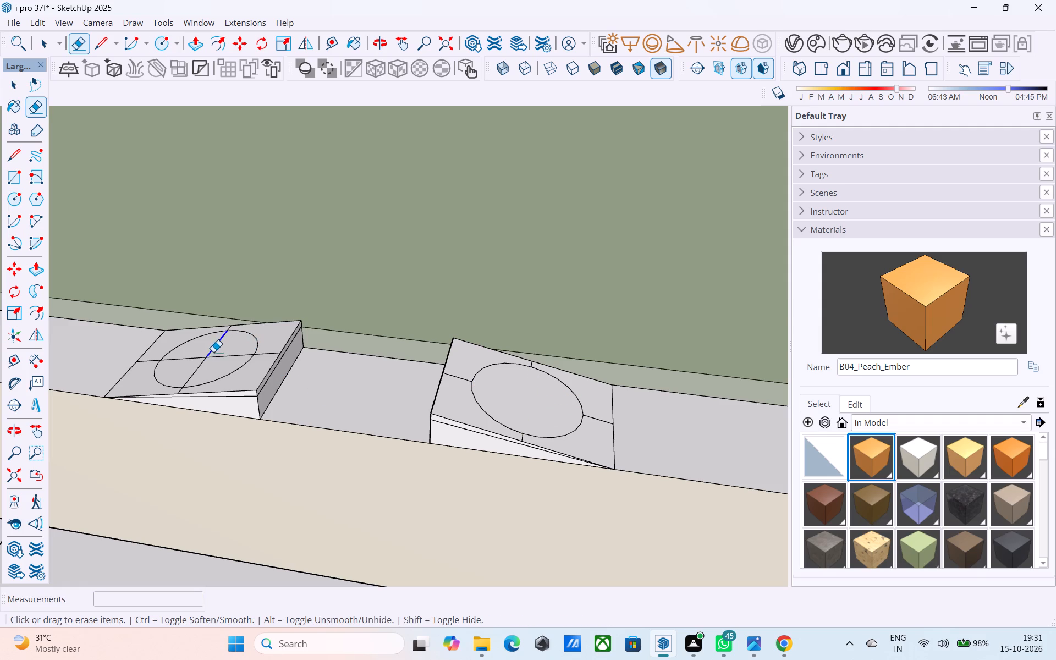
drag(213, 352, 204, 360)
Extrude the copied wedge's 4" radius circle into a slanted column, repeating the last Push/Pull distance.
key(space)
click(217, 359)
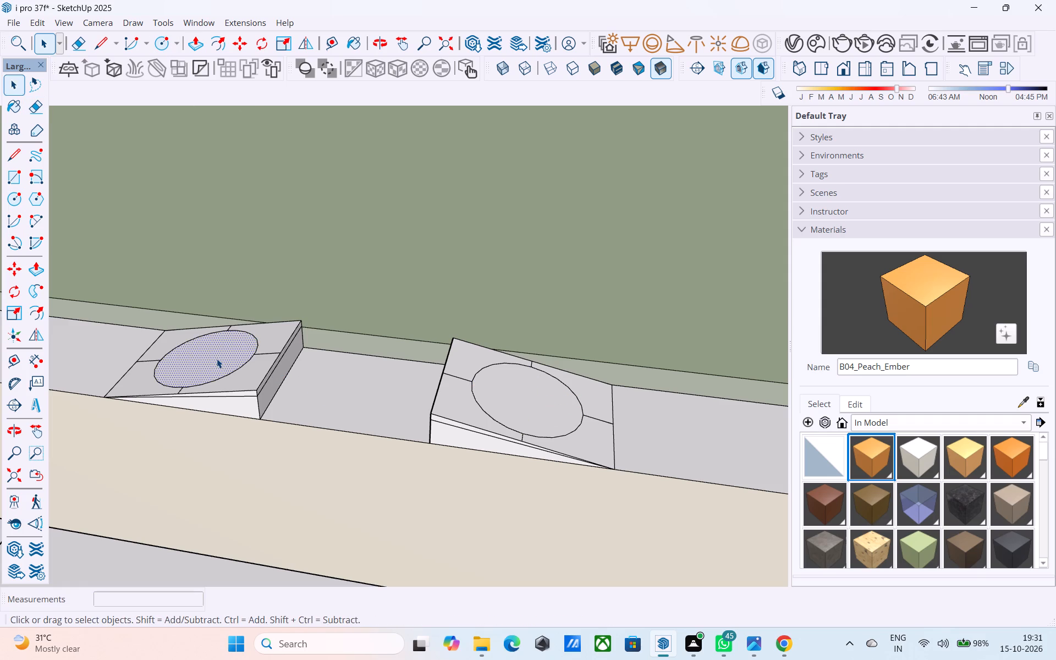
key(p)
double_click(217, 359)
Extrude the opposite wedge's 4" radius circle into a slanted column, repeating the last Push/Pull distance.
scroll(217, 359, down, 4)
key(space)
click(427, 398)
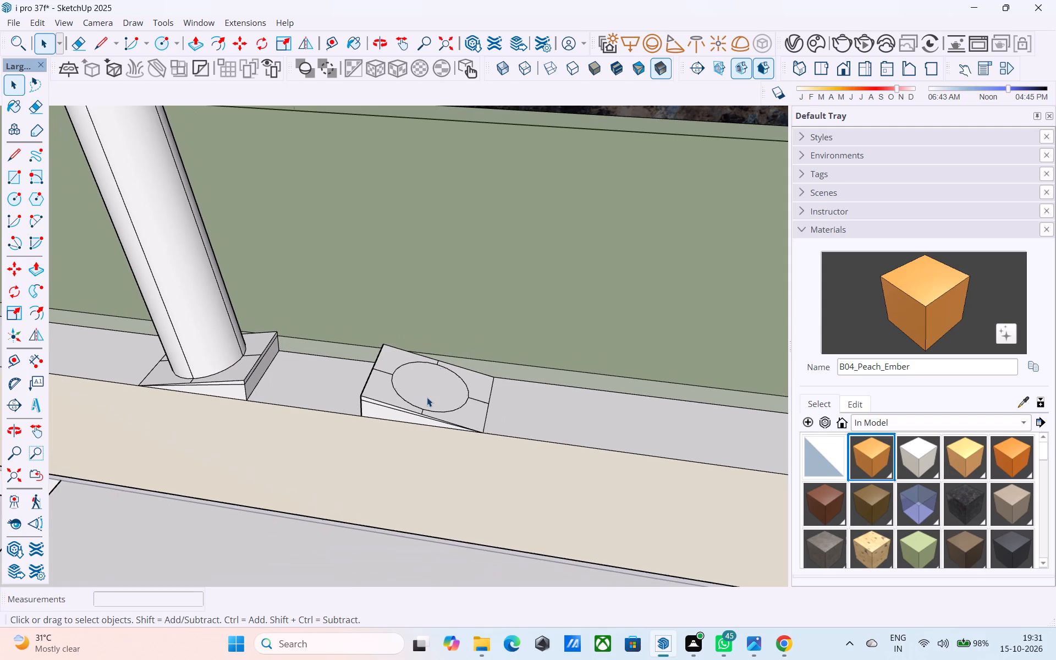
key(p)
double_click(427, 397)
key(space)
scroll(428, 397, down, 15)
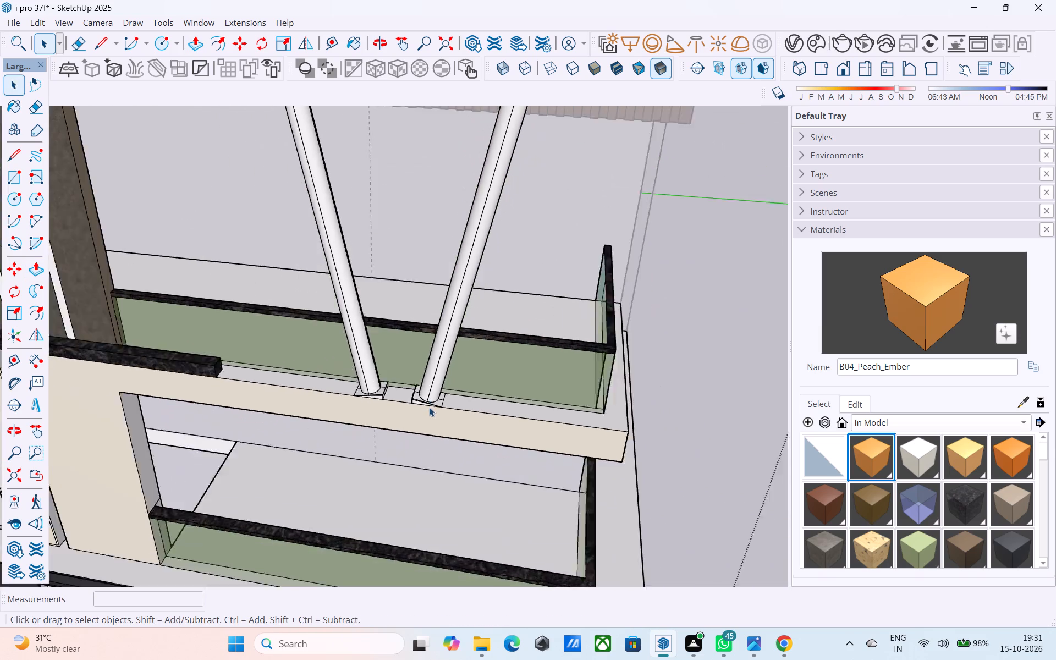
Check the V columns against the canopy from around the house, save the model and close the open group.
scroll(429, 407, down, 11)
middle_drag(431, 414, 461, 262)
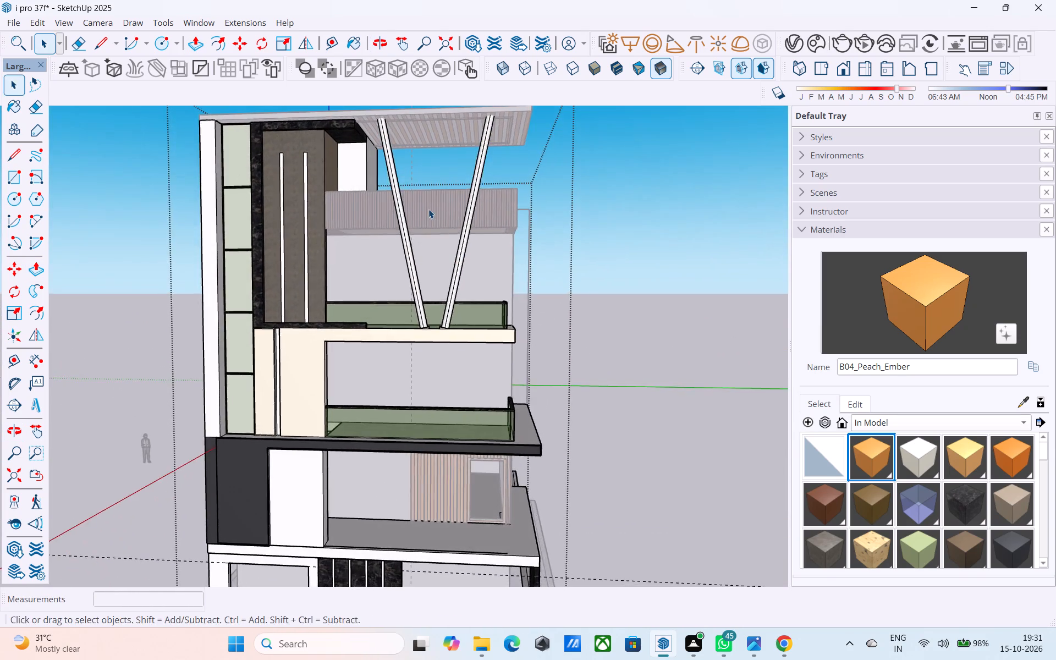
scroll(430, 213, down, 3)
middle_drag(428, 247, 331, 285)
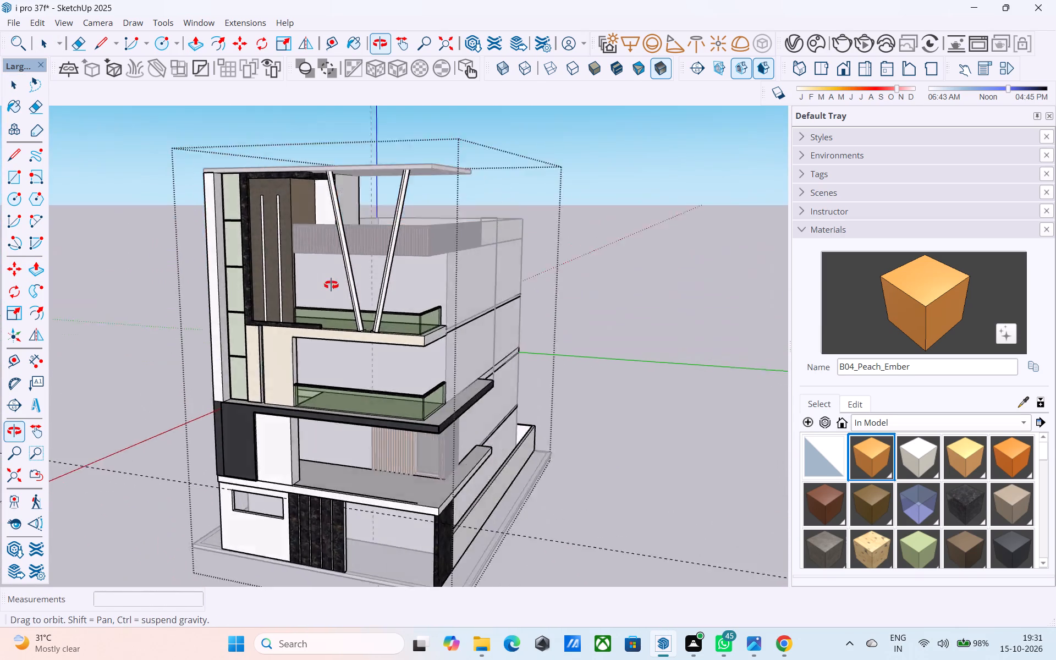
middle_drag(331, 285, 0, 290)
middle_drag(273, 279, 496, 255)
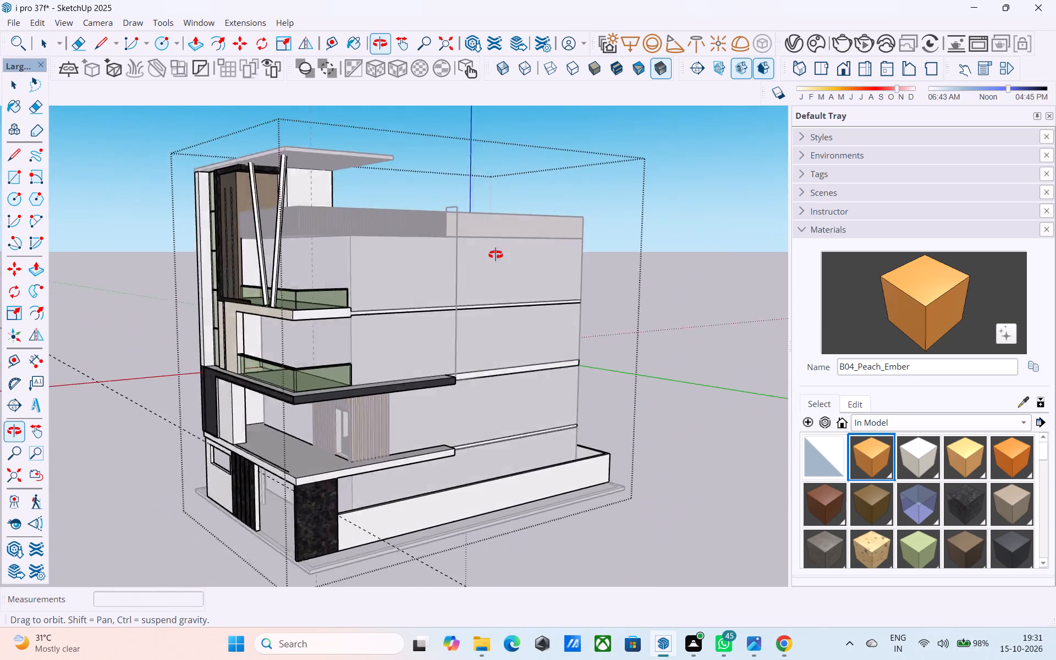
middle_drag(496, 255, 655, 251)
key(ctrl+s)
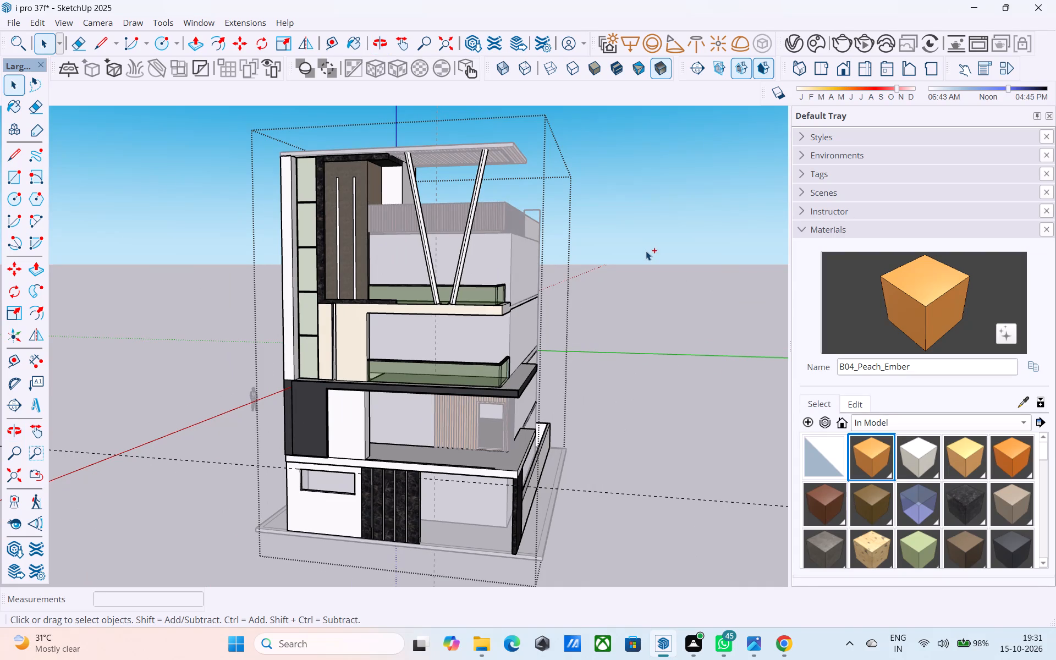
click(593, 268)
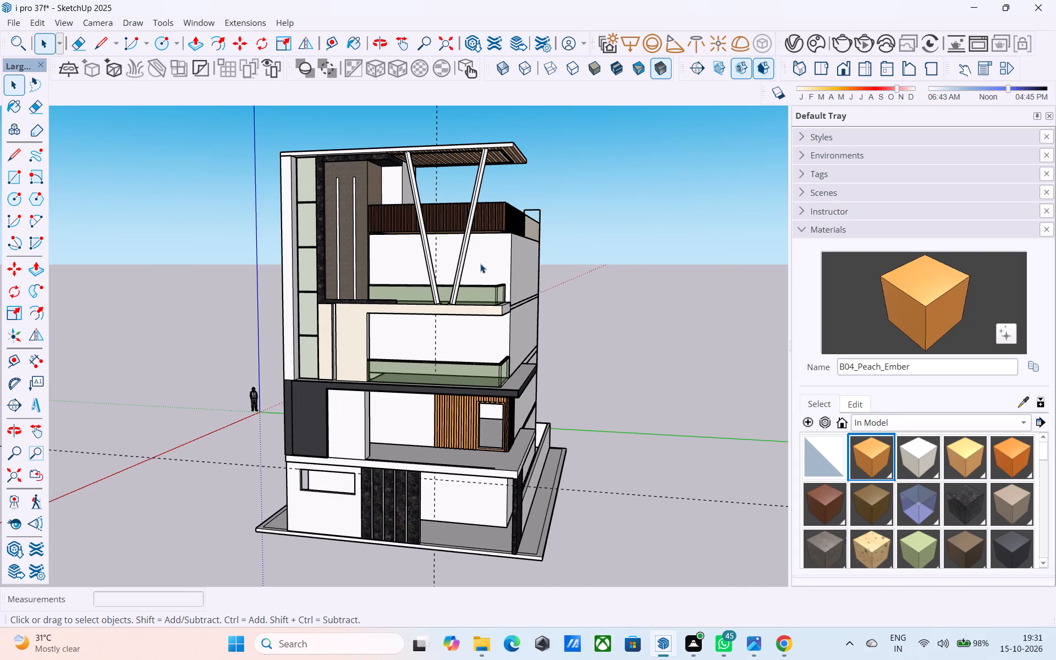
Reopen the group holding the V columns and paint both columns' front faces with C08_Toffee_Ember.
scroll(433, 235, up, 3)
click(425, 233)
scroll(425, 234, up, 3)
double_click(425, 234)
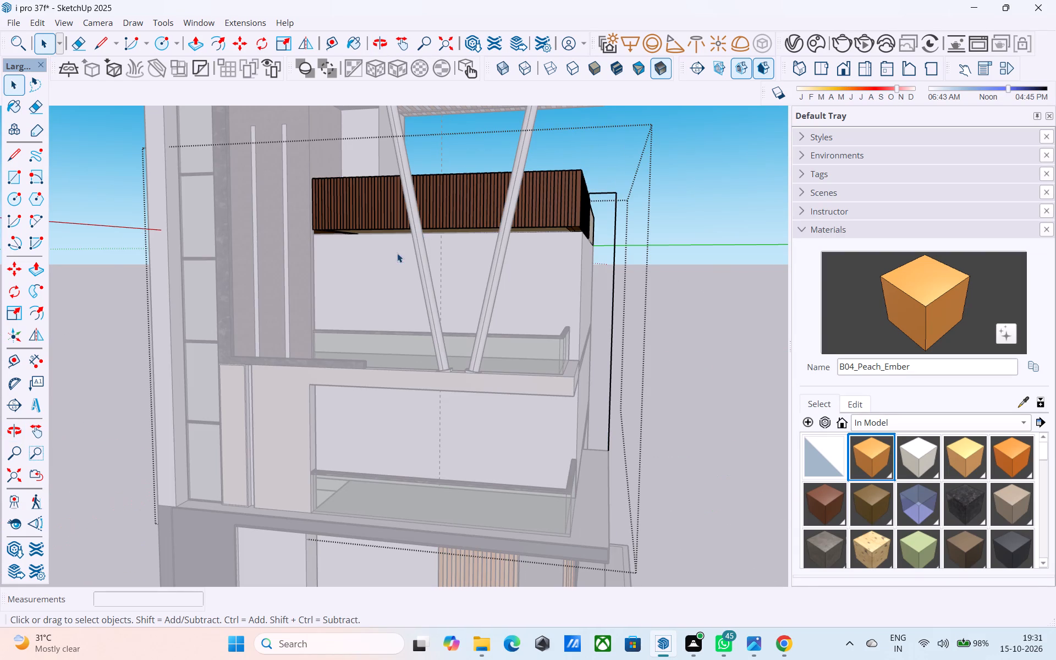
triple_click(421, 246)
click(421, 246)
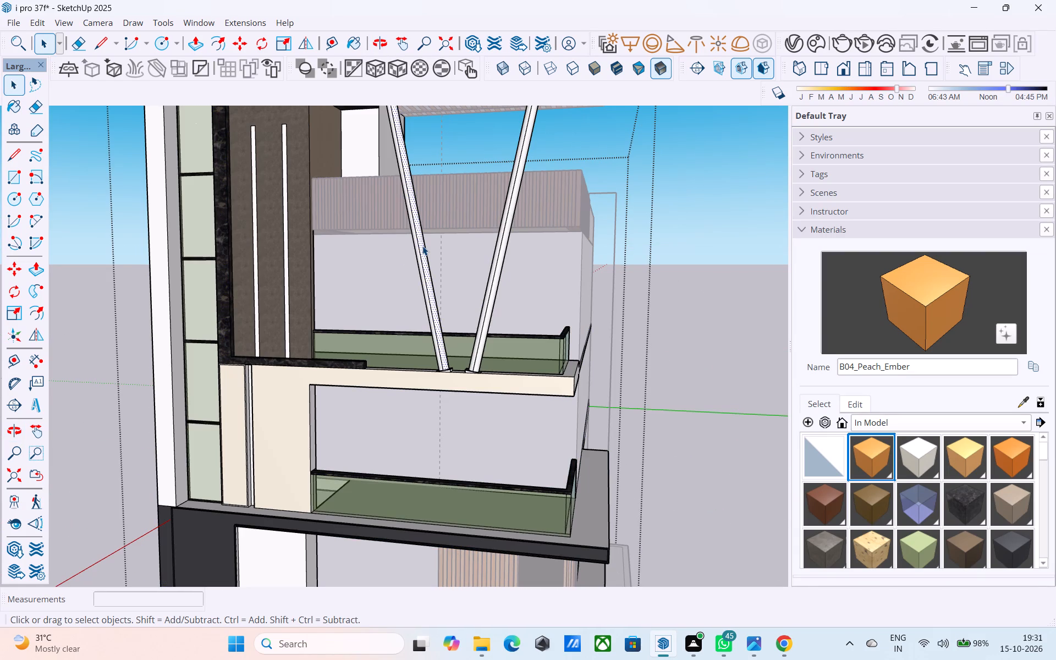
click(824, 504)
scroll(485, 326, up, 8)
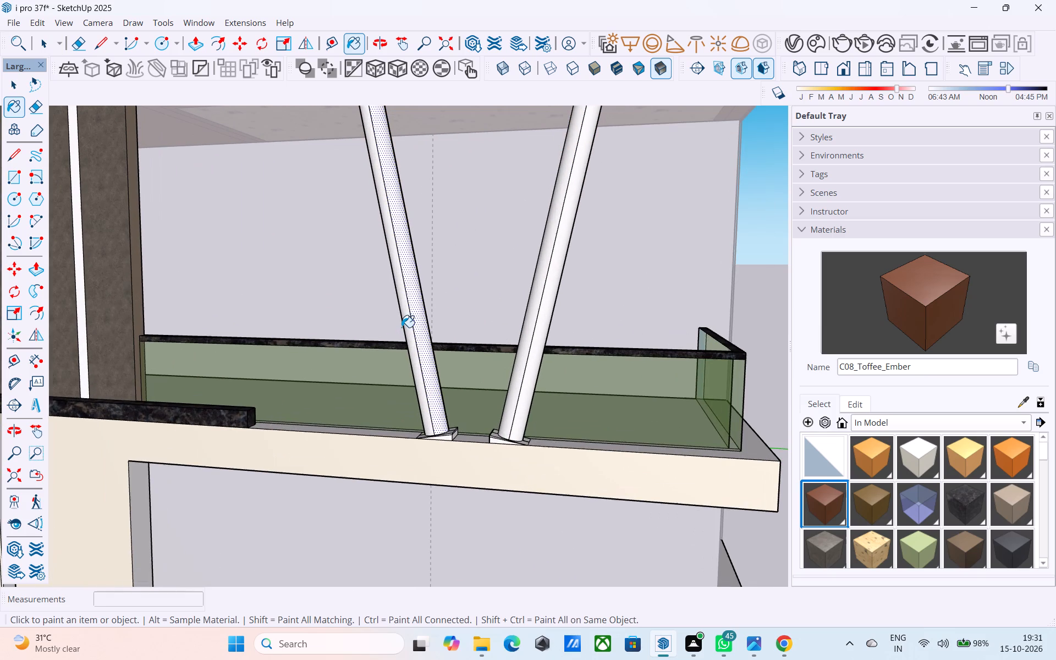
click(407, 326)
click(414, 325)
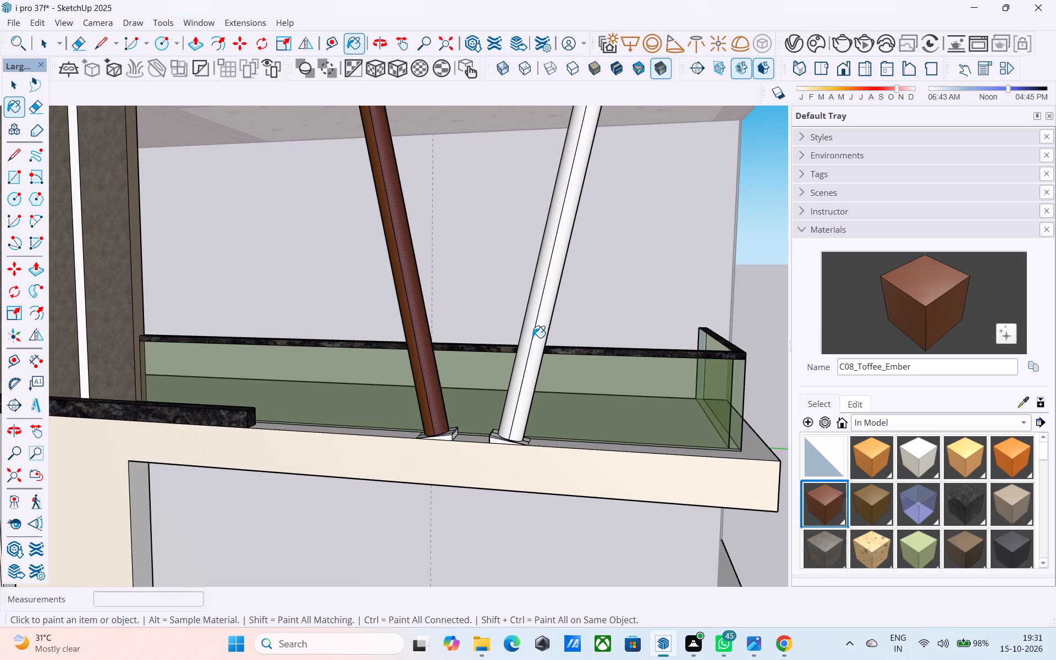
click(530, 334)
click(540, 341)
Paint the front and sloped top faces of the first column's base wedge with C08_Toffee_Ember.
middle_drag(412, 441, 480, 408)
scroll(469, 428, up, 2)
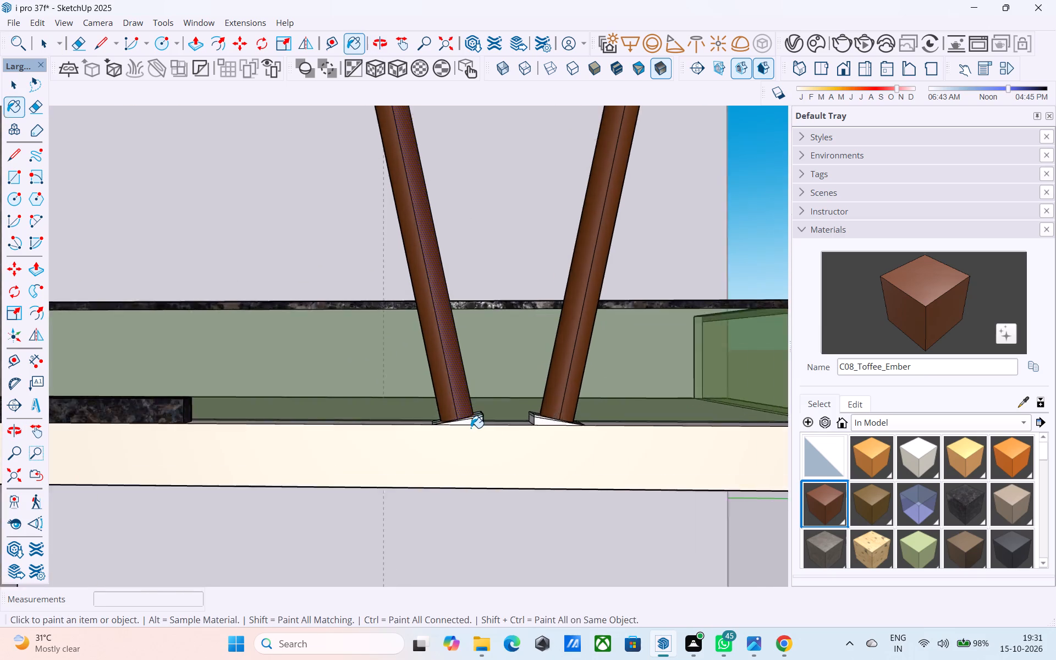
scroll(471, 428, up, 8)
click(475, 413)
middle_drag(482, 404, 473, 441)
scroll(473, 441, up, 7)
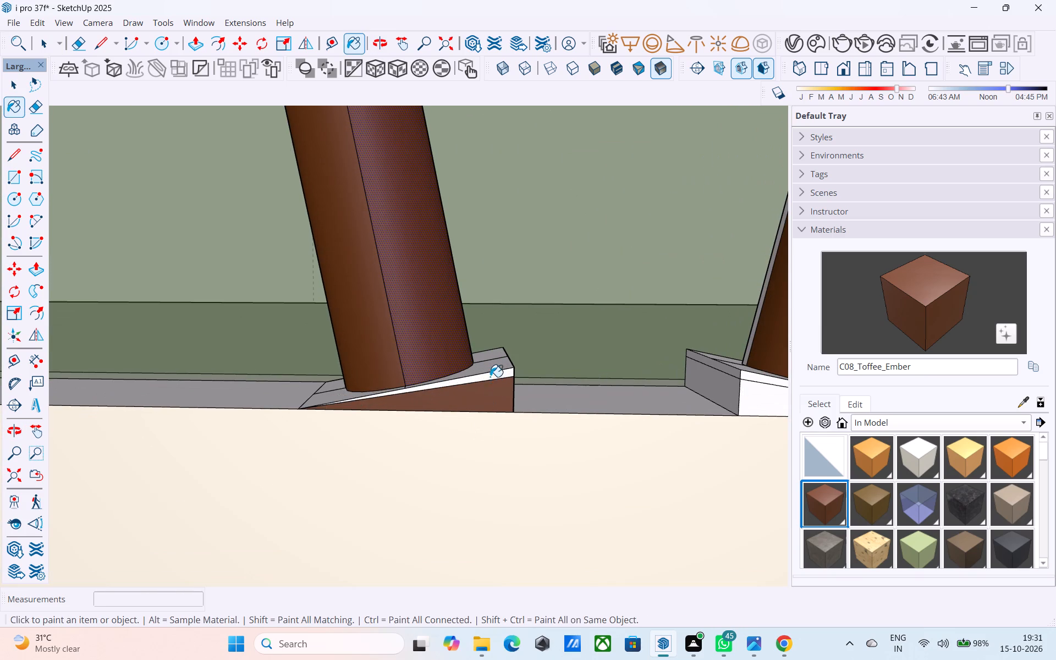
click(490, 377)
click(490, 373)
click(491, 362)
click(489, 356)
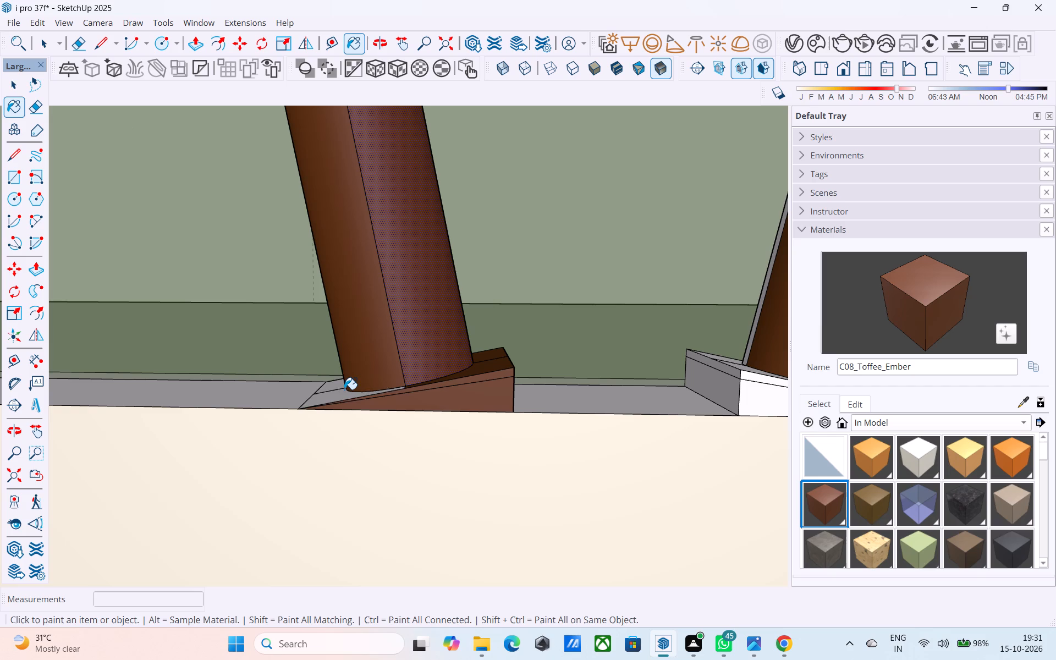
click(344, 389)
click(335, 383)
Paint the front, inner side and sloped top faces of the second column's base wedge with C08_Toffee_Ember.
middle_drag(545, 393, 349, 376)
click(564, 372)
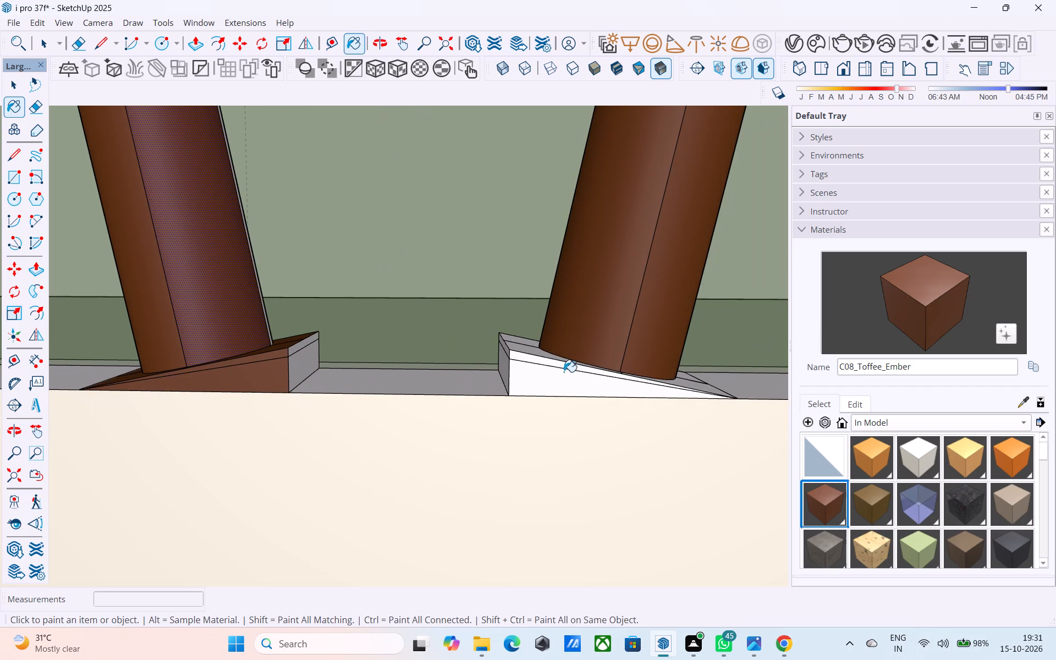
click(531, 358)
middle_drag(528, 358, 554, 388)
scroll(553, 391, up, 3)
click(488, 358)
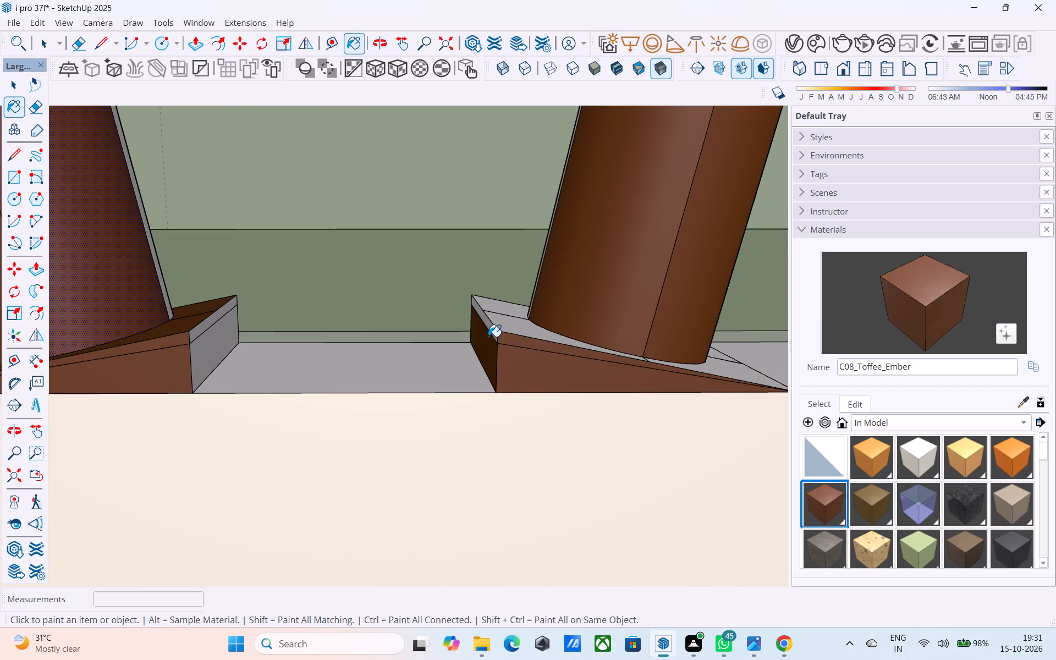
click(492, 329)
click(497, 322)
click(498, 313)
click(727, 369)
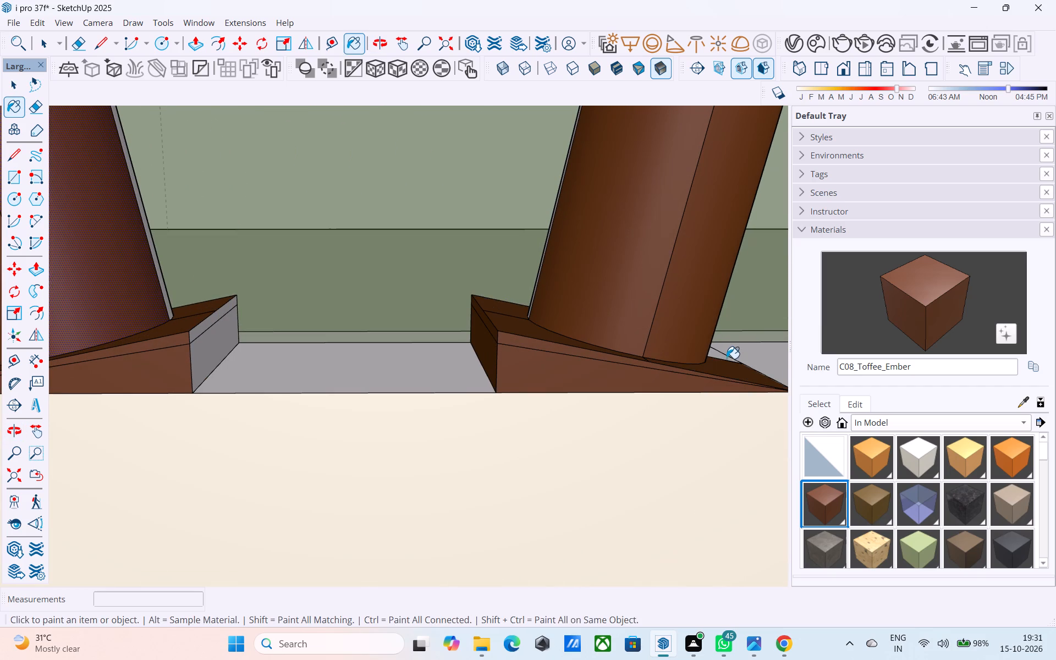
click(717, 356)
Paint the remaining rear faces of both slanted columns with C08_Toffee_Ember.
scroll(580, 389, down, 10)
middle_drag(549, 349, 673, 446)
scroll(521, 314, up, 2)
click(526, 310)
middle_drag(422, 335, 250, 427)
scroll(300, 335, up, 3)
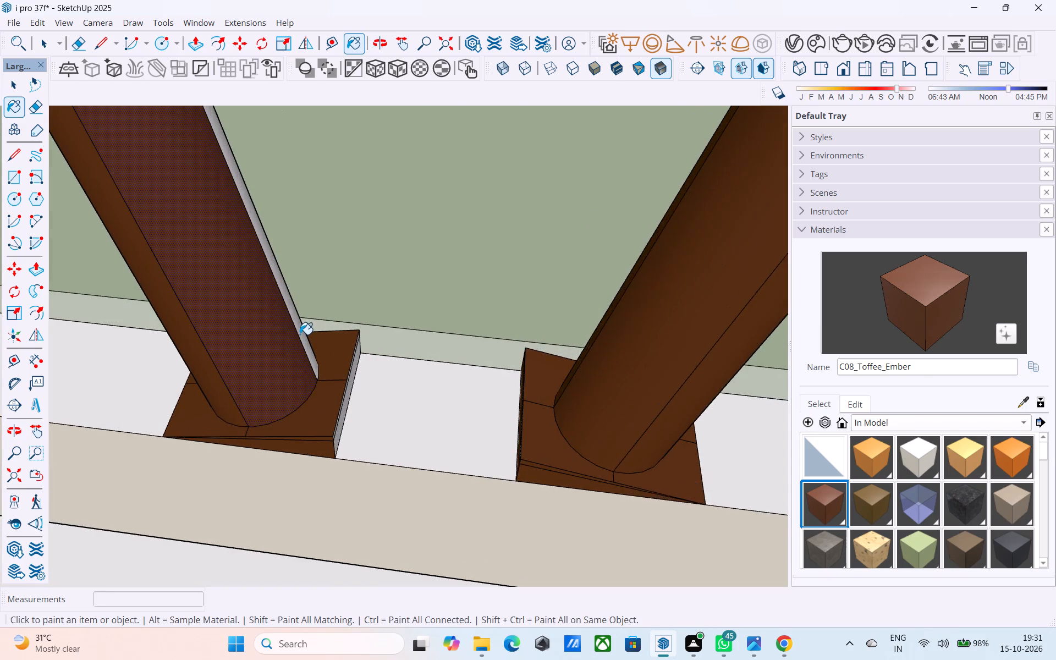
click(300, 334)
scroll(343, 364, down, 11)
key(space)
Save the model with the painted V columns and close the open group.
middle_drag(452, 421, 477, 319)
scroll(469, 298, down, 2)
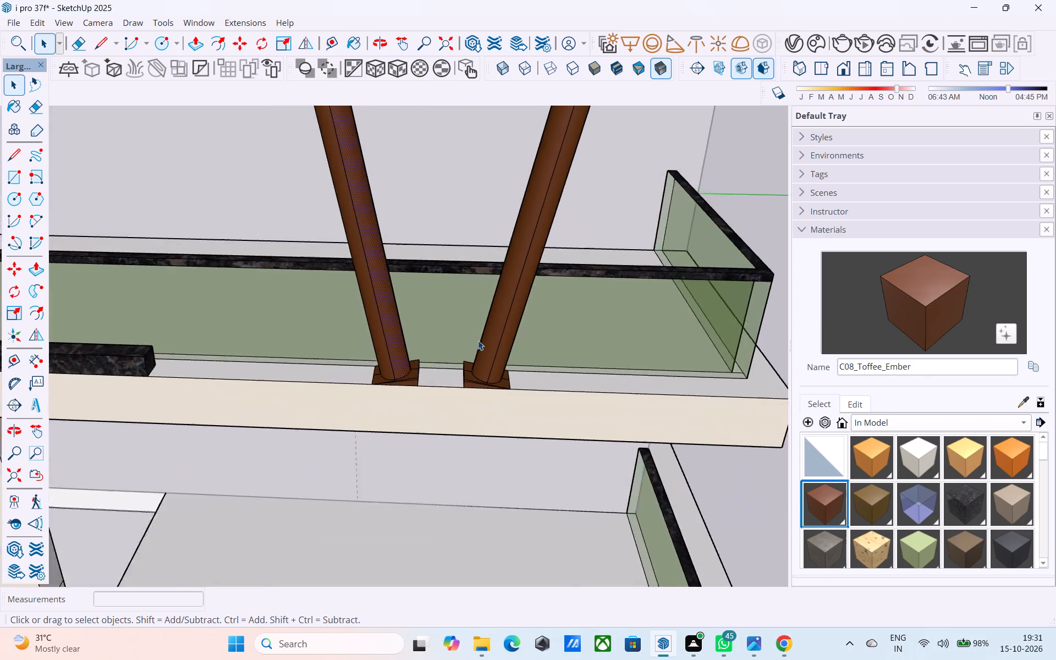
scroll(478, 340, down, 13)
middle_drag(497, 446, 479, 375)
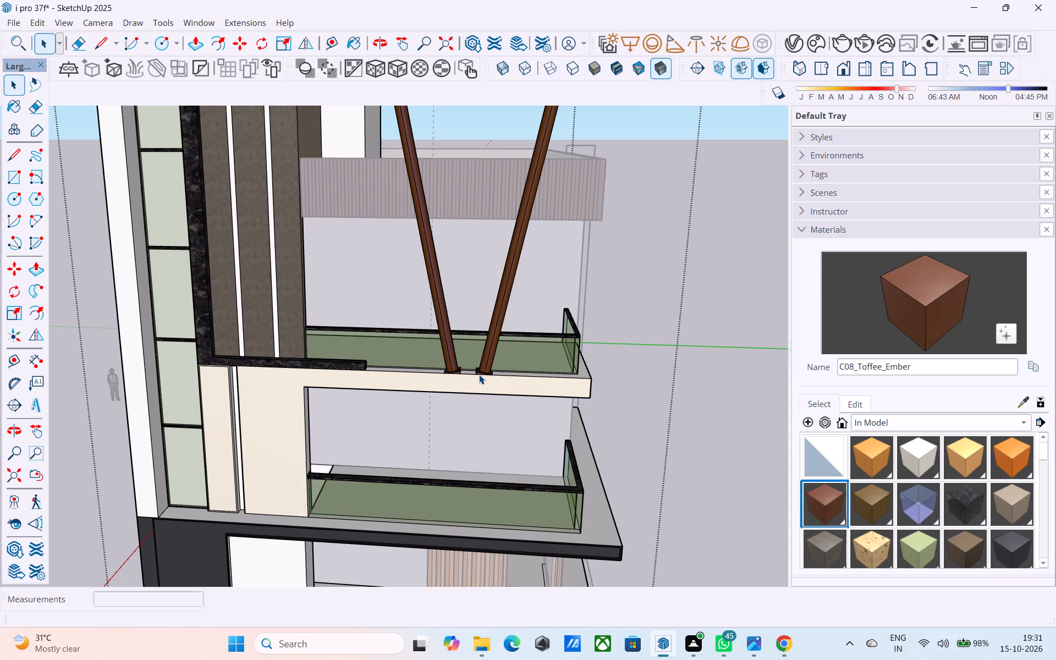
scroll(476, 373, down, 3)
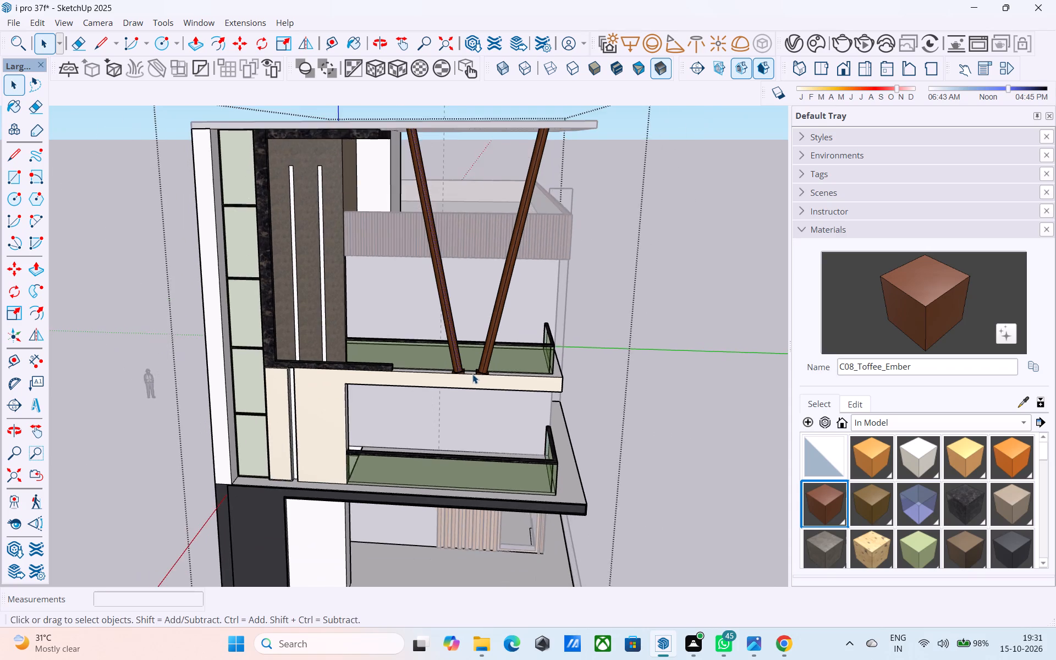
scroll(465, 404, down, 3)
middle_drag(457, 422, 439, 392)
key(ctrl+s)
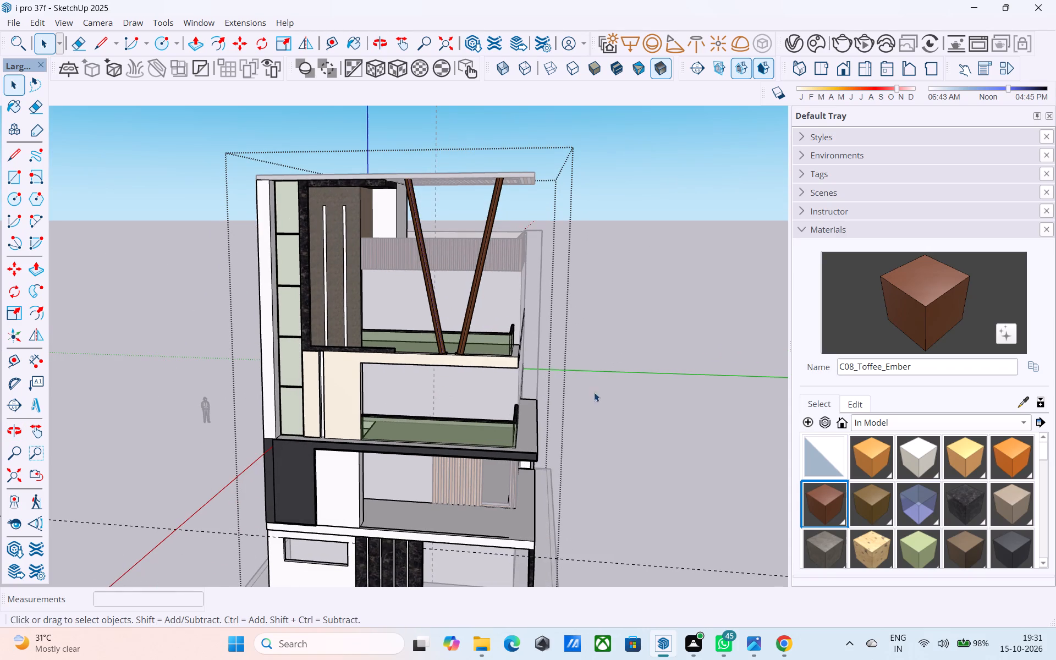
click(611, 388)
Examine the painted V columns and the house's front and side elevations.
scroll(598, 388, down, 1)
middle_drag(596, 388, 485, 364)
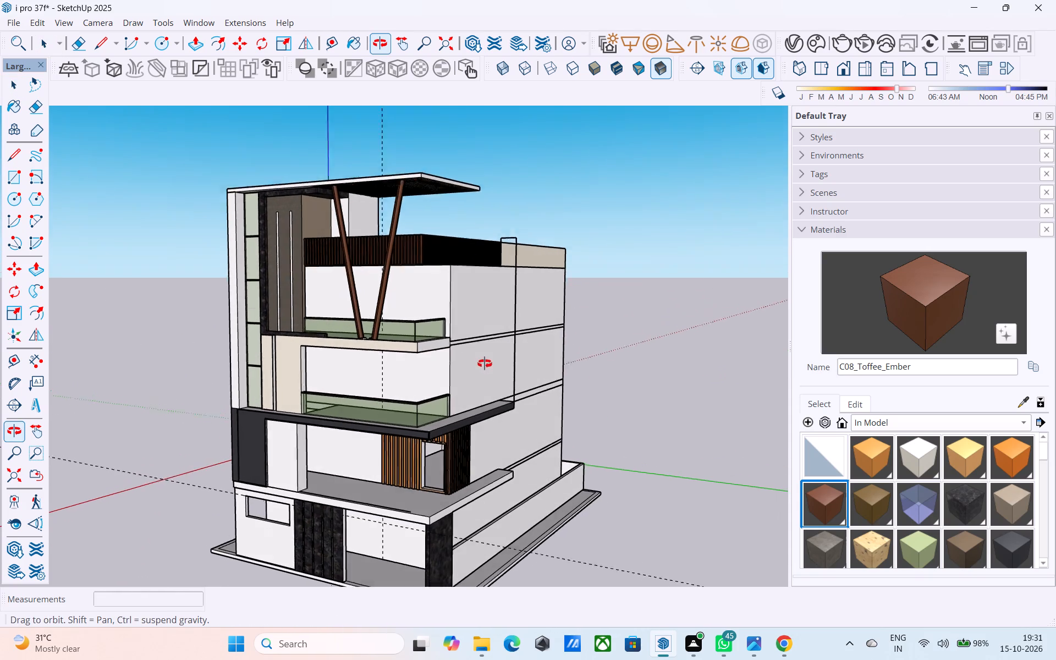
middle_drag(485, 364, 657, 348)
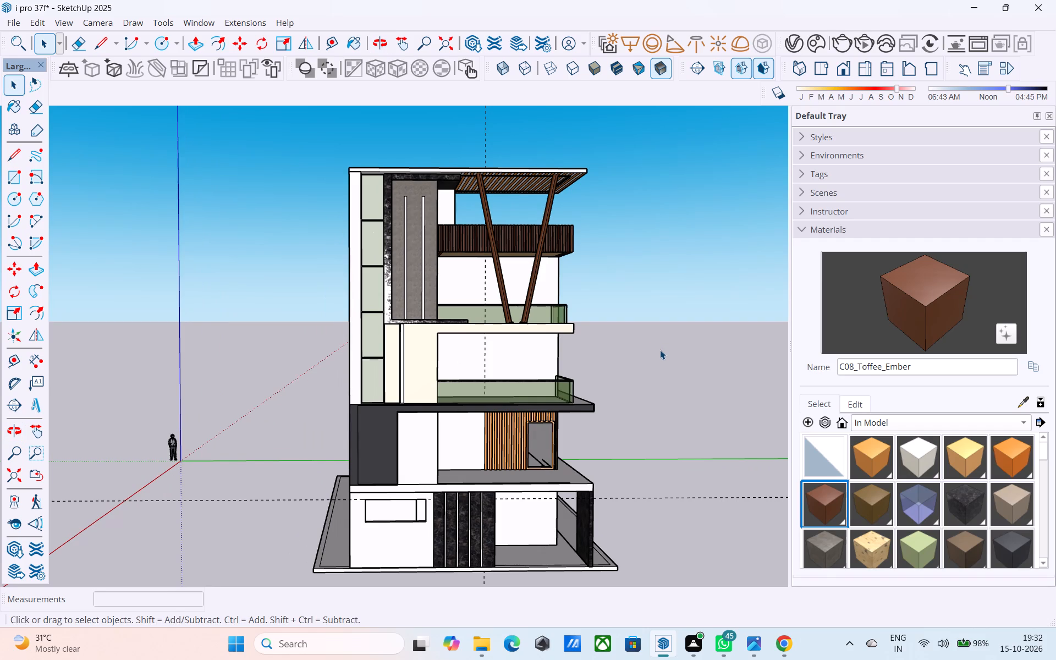
scroll(660, 350, down, 4)
middle_drag(660, 350, 470, 398)
scroll(466, 398, up, 3)
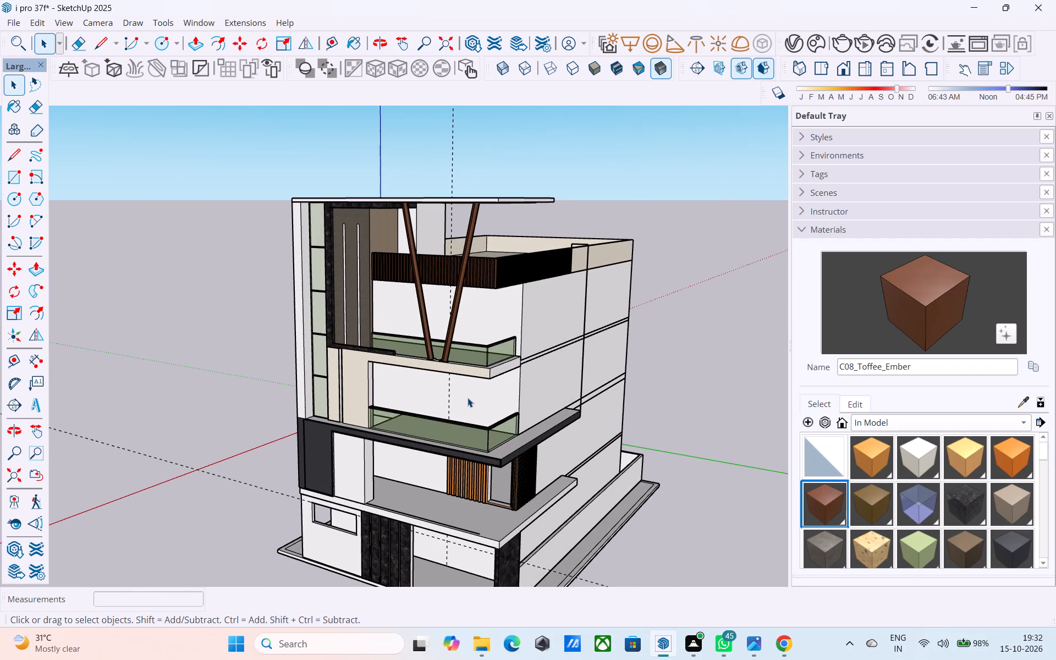
middle_drag(468, 398, 428, 421)
middle_drag(507, 407, 469, 380)
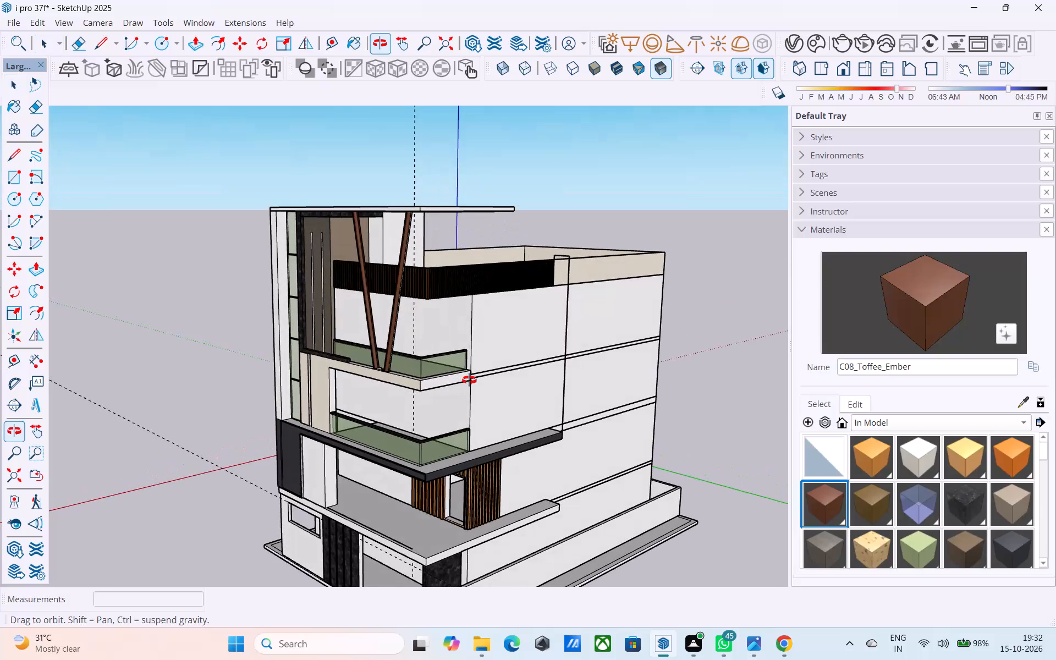
middle_drag(469, 380, 470, 380)
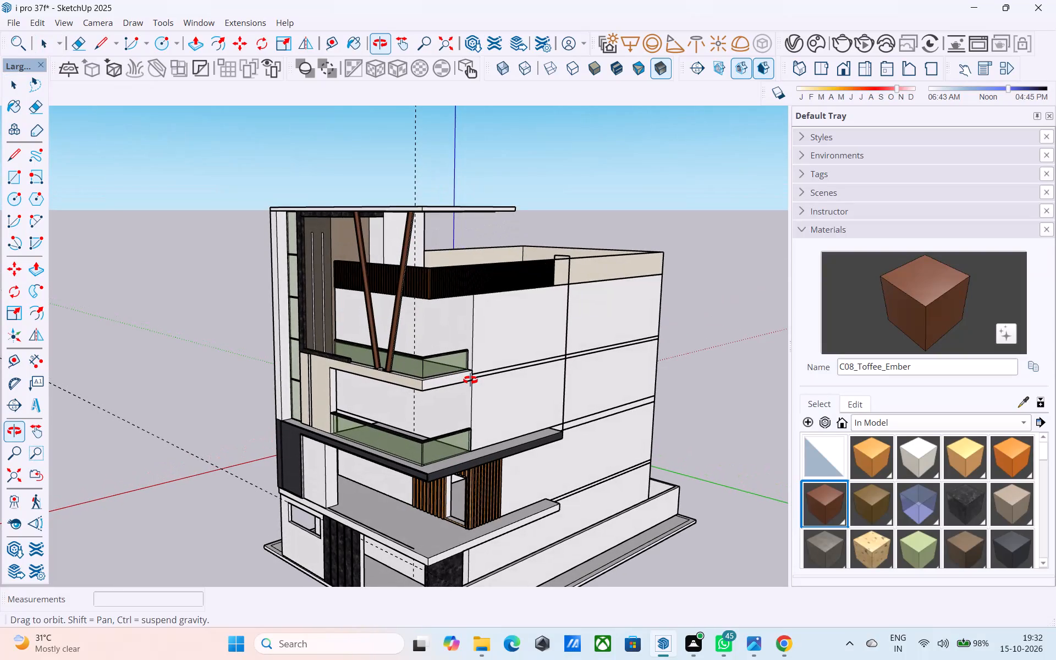
middle_drag(470, 380, 471, 380)
Open the side wall's group beside the timber slats and place a horizontal guide 3' above the wall's base at the ledge.
middle_drag(537, 463, 449, 422)
scroll(457, 460, up, 3)
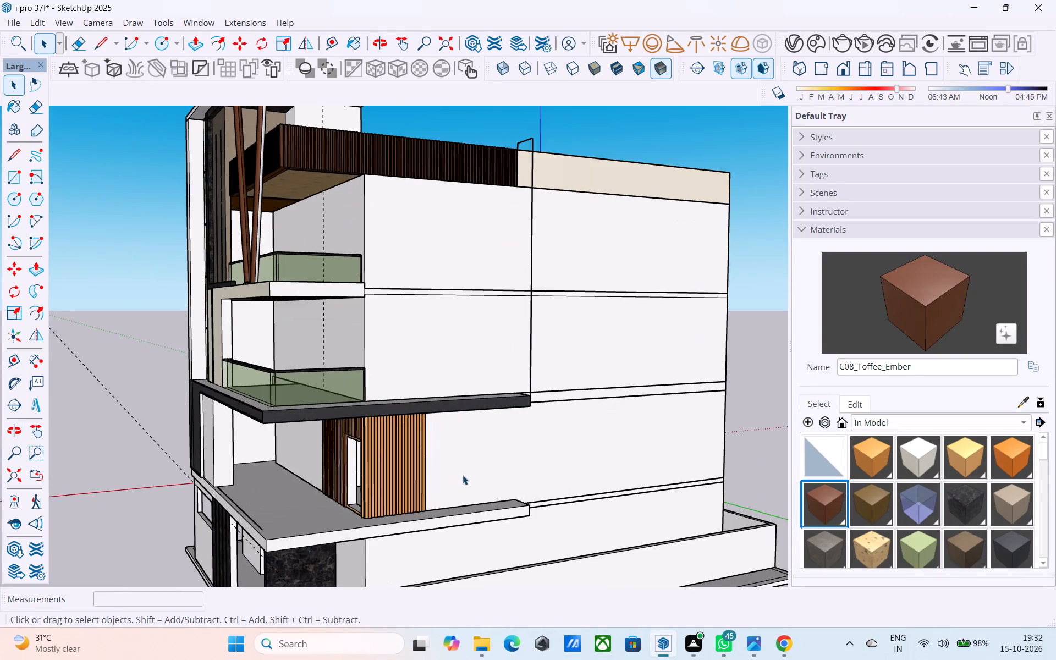
middle_drag(459, 481, 463, 505)
scroll(469, 513, up, 4)
double_click(465, 491)
scroll(466, 493, up, 5)
key(t)
click(479, 533)
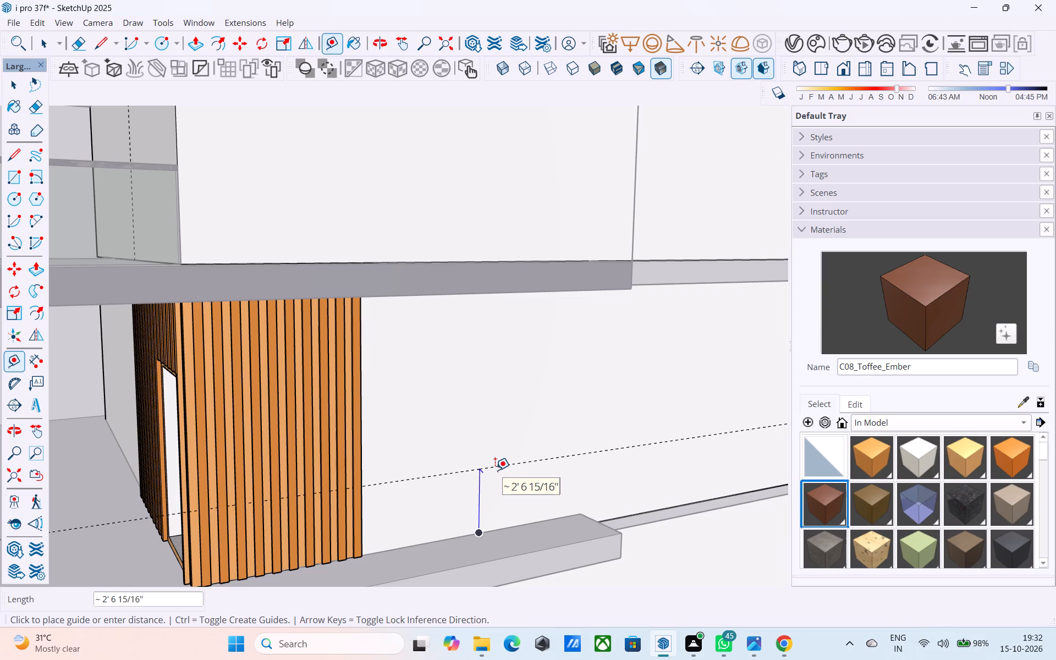
text(3')
key(Return)
key(space)
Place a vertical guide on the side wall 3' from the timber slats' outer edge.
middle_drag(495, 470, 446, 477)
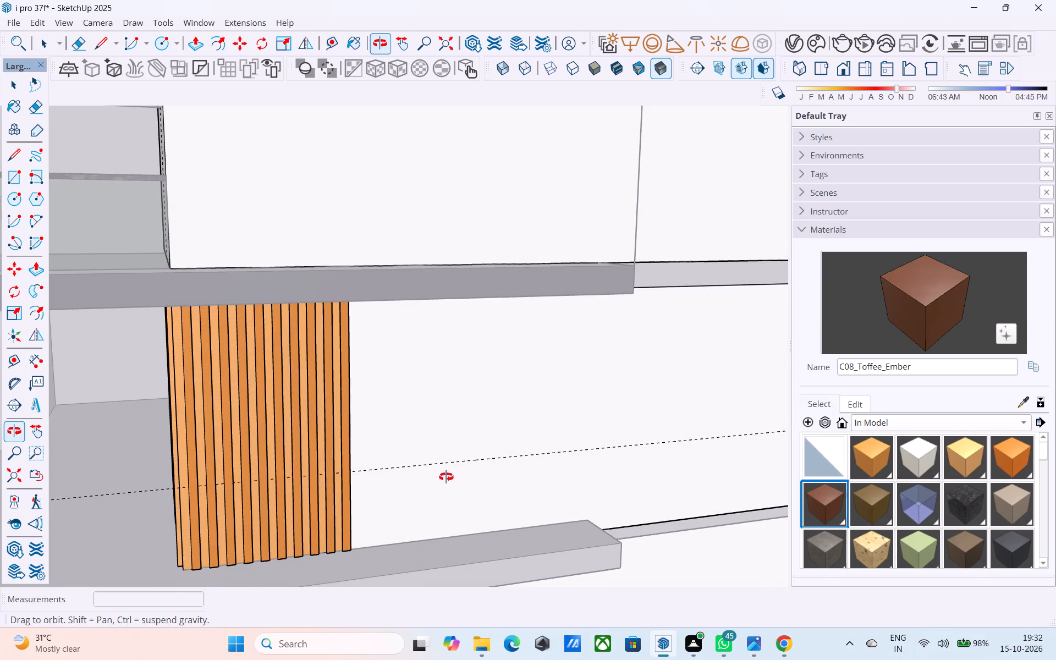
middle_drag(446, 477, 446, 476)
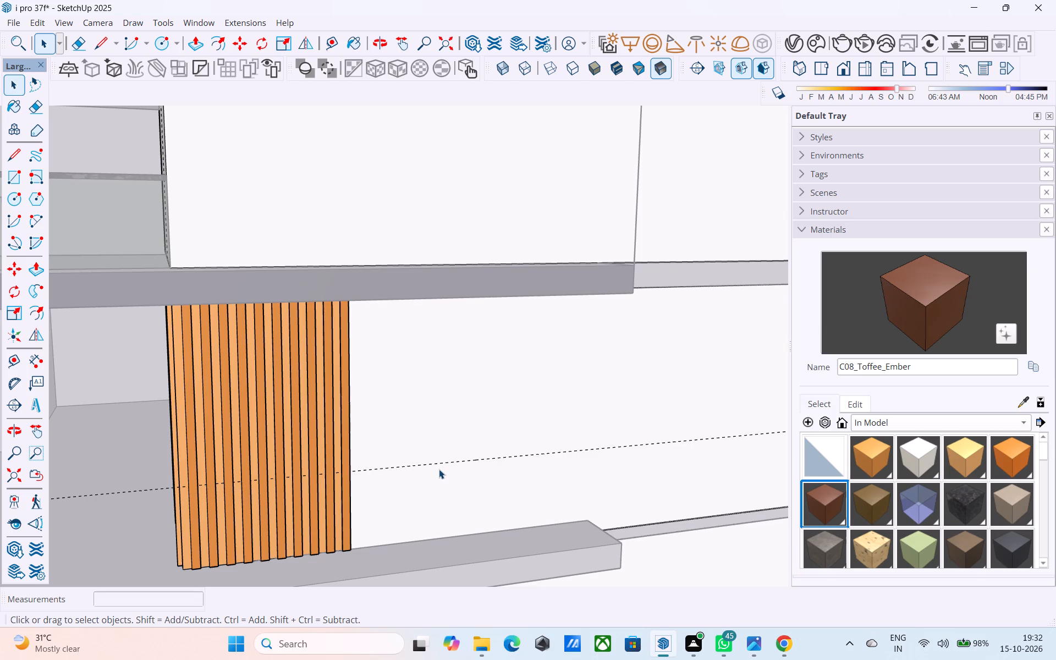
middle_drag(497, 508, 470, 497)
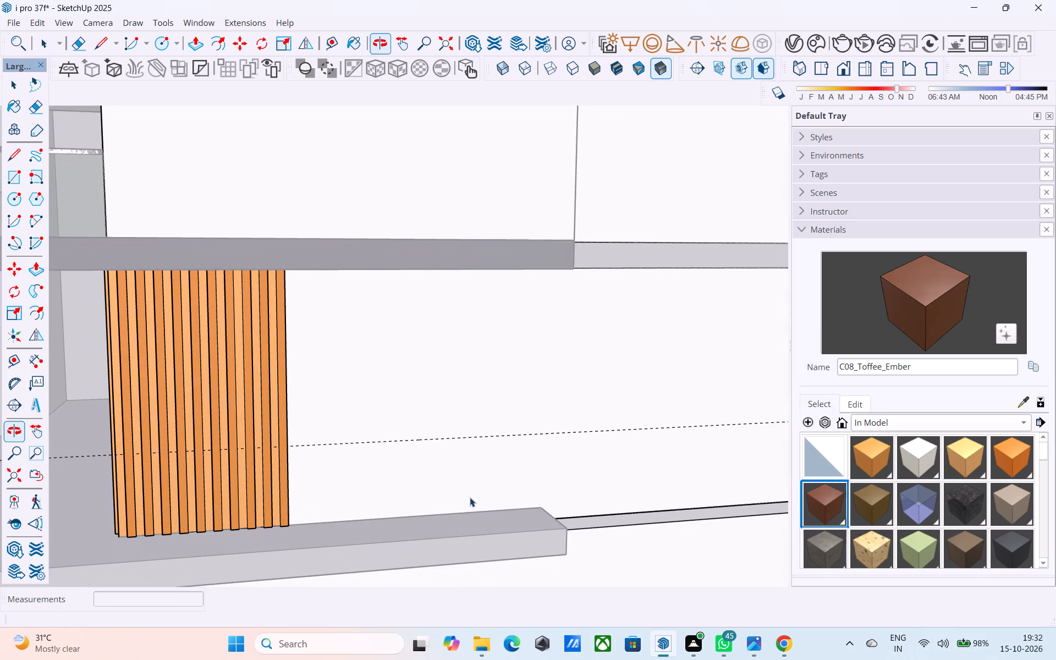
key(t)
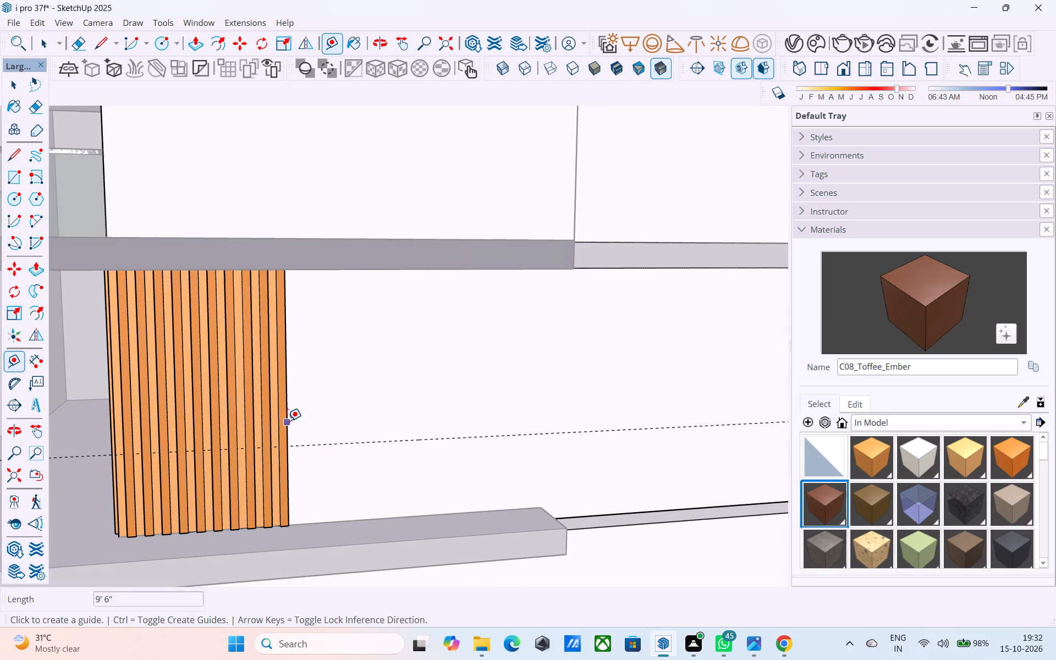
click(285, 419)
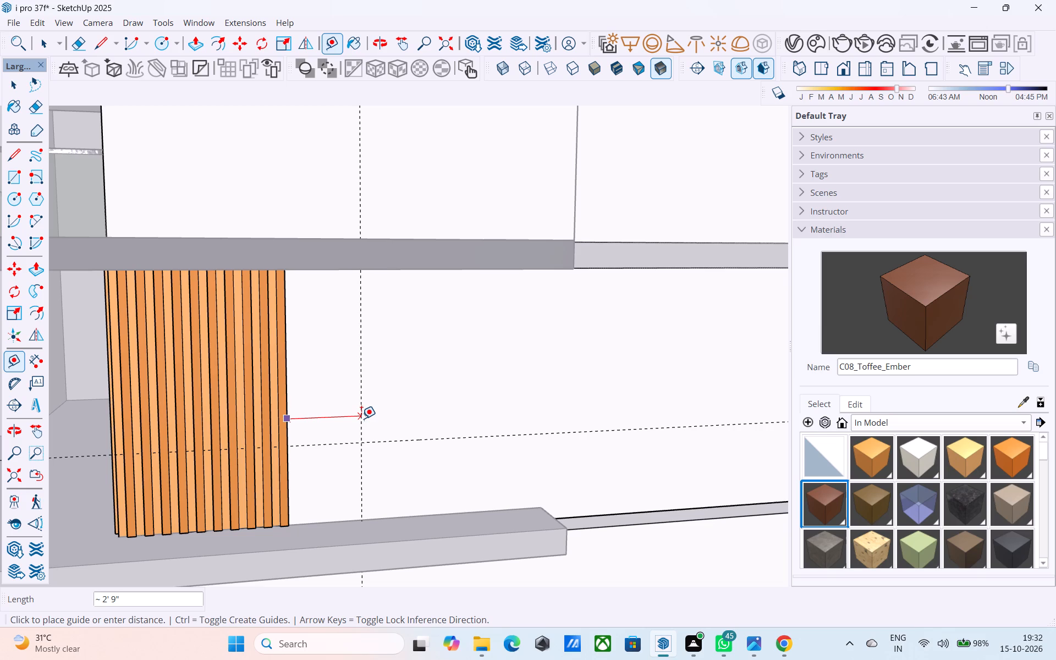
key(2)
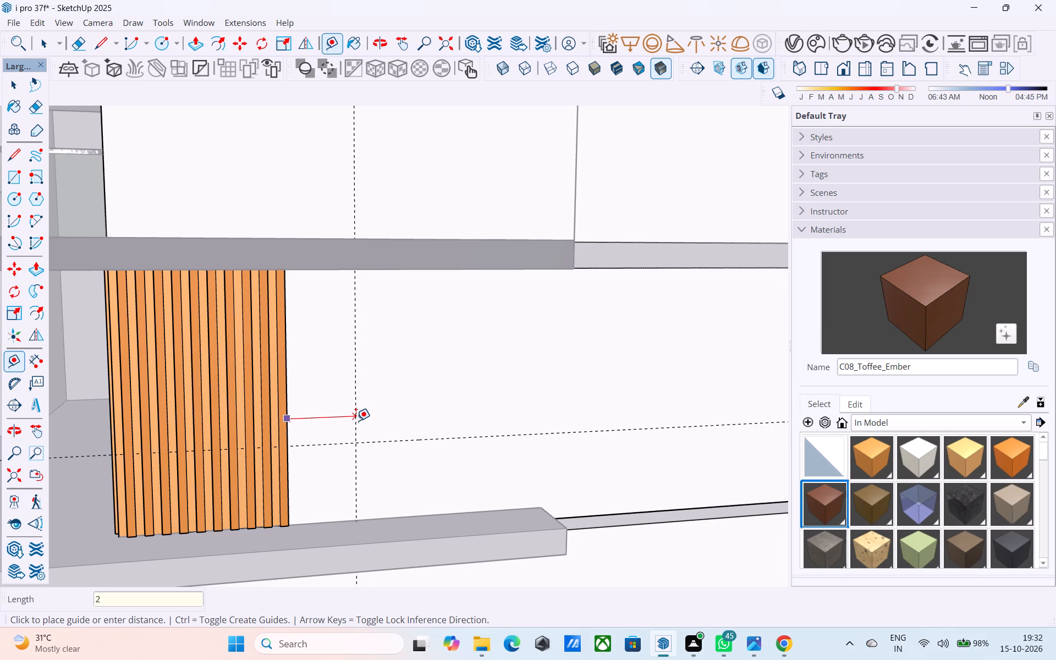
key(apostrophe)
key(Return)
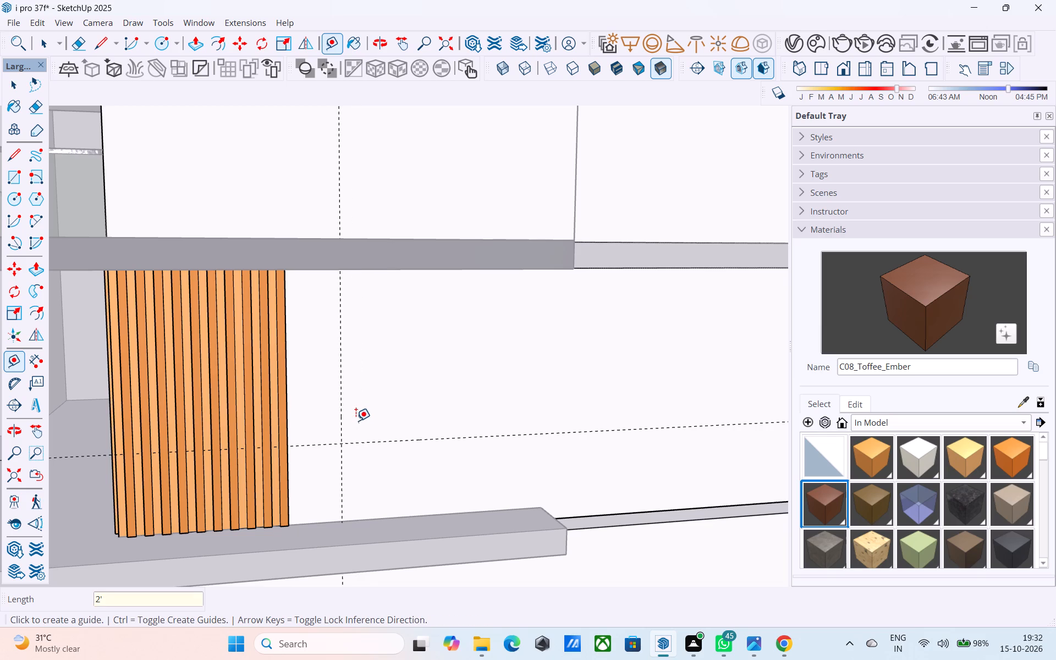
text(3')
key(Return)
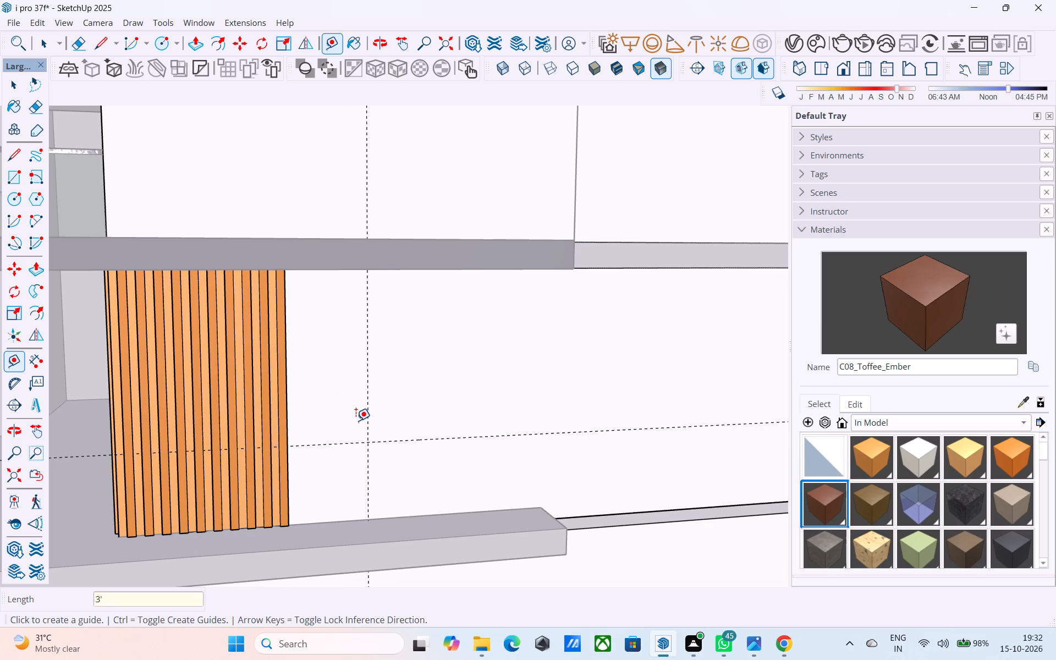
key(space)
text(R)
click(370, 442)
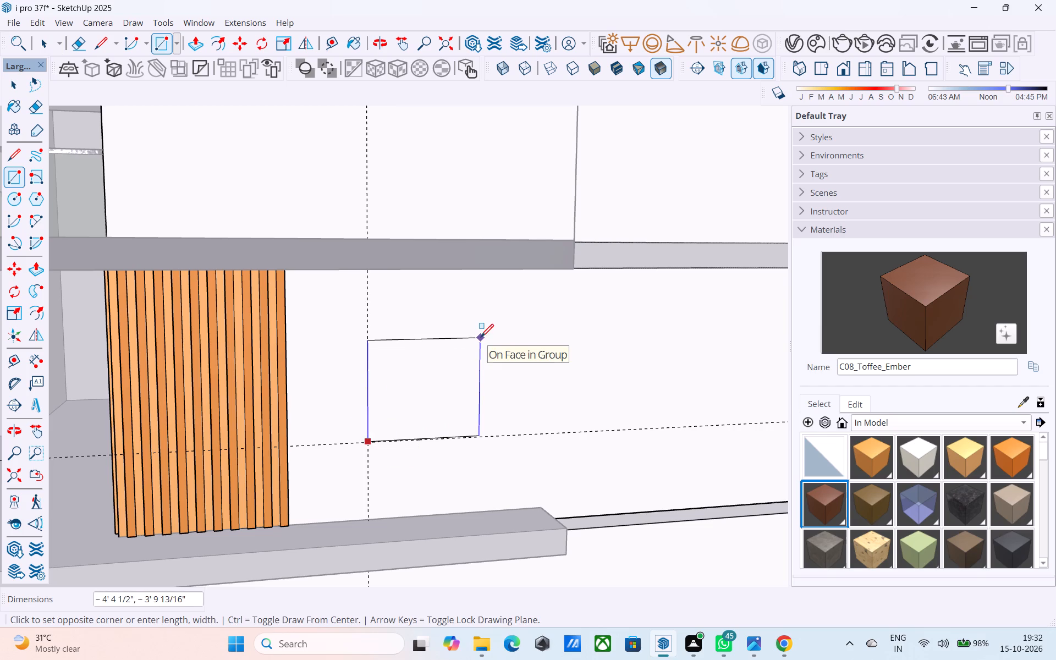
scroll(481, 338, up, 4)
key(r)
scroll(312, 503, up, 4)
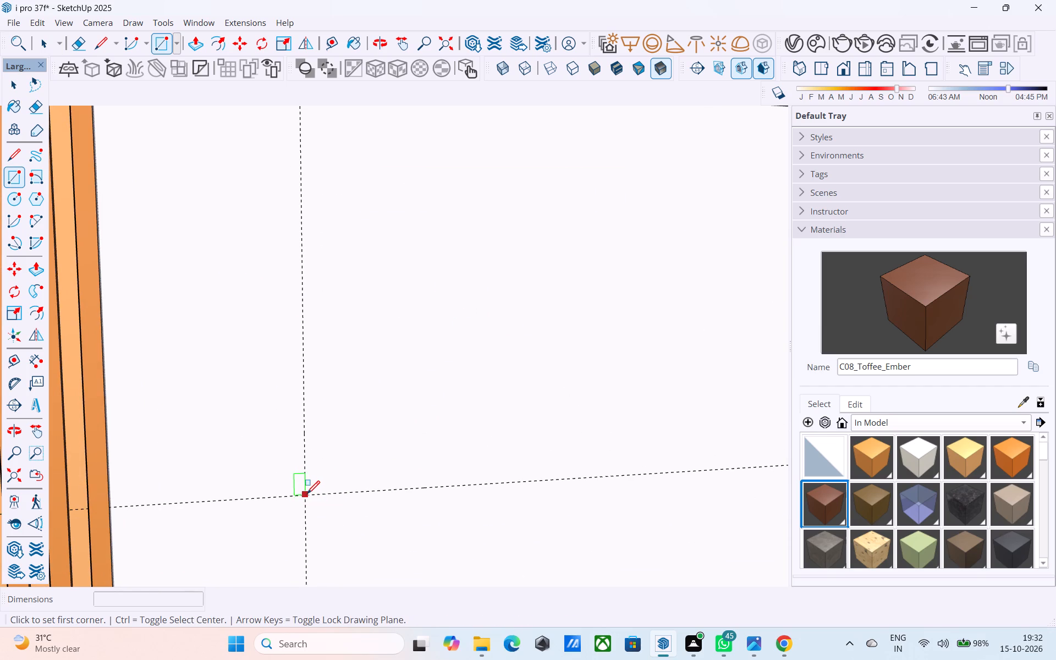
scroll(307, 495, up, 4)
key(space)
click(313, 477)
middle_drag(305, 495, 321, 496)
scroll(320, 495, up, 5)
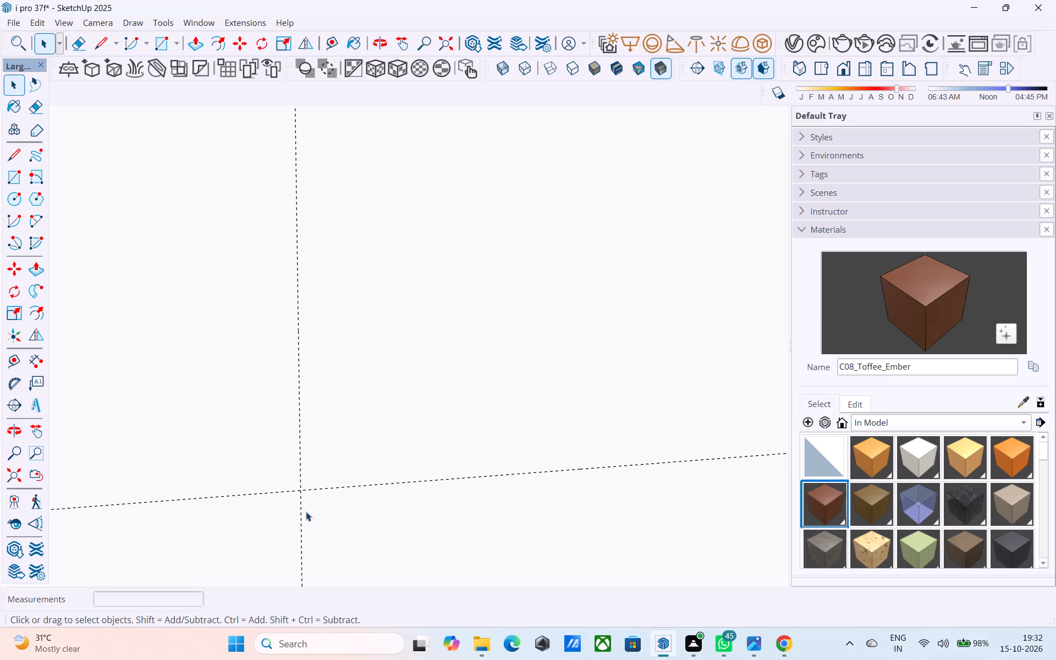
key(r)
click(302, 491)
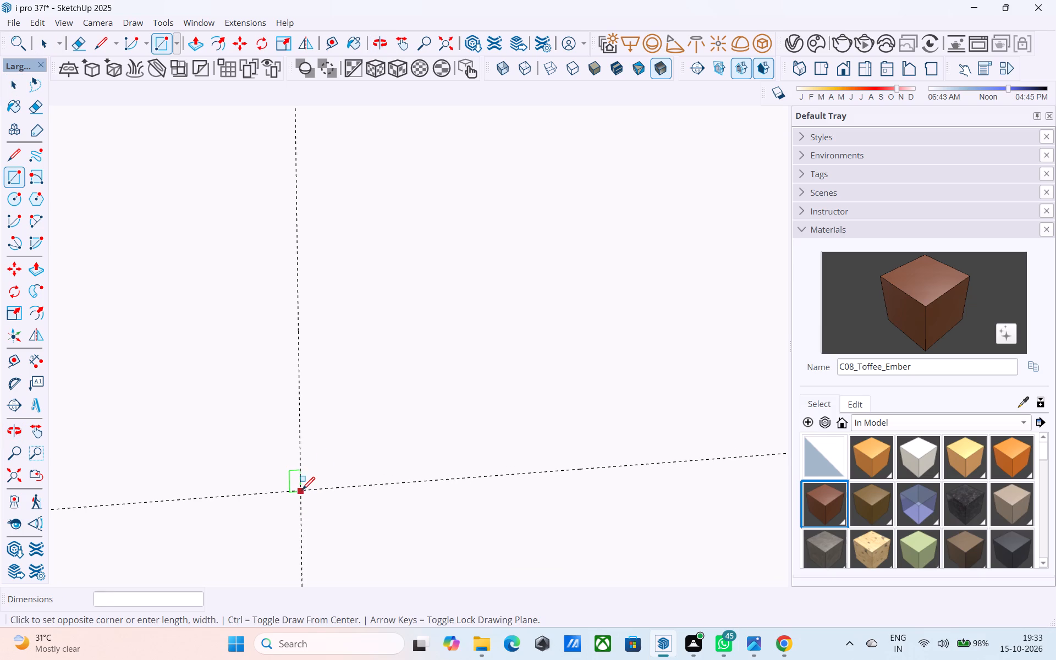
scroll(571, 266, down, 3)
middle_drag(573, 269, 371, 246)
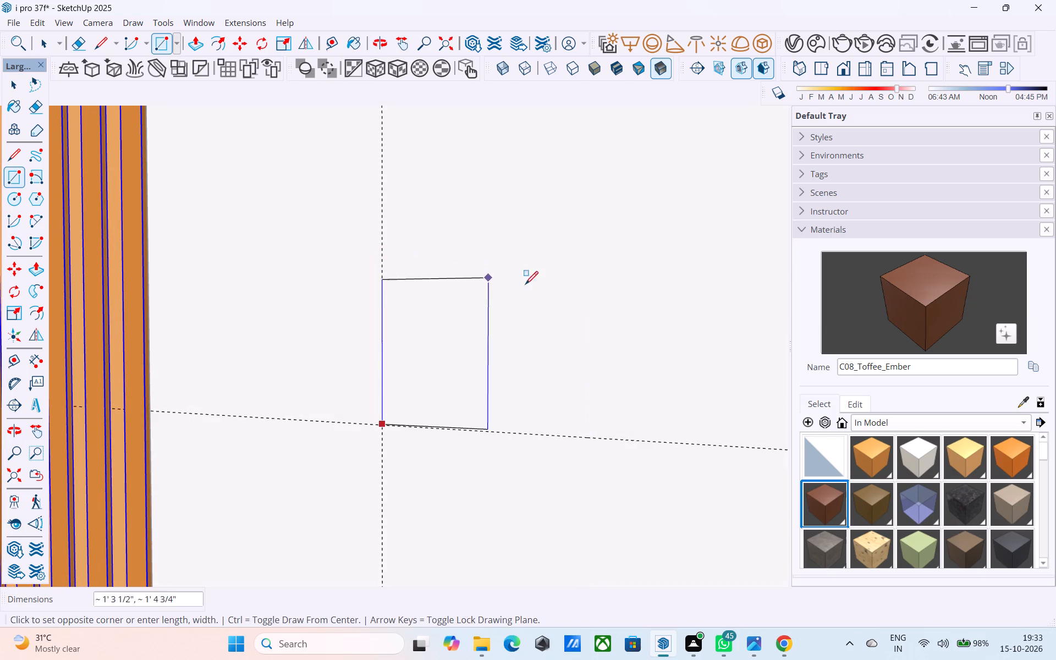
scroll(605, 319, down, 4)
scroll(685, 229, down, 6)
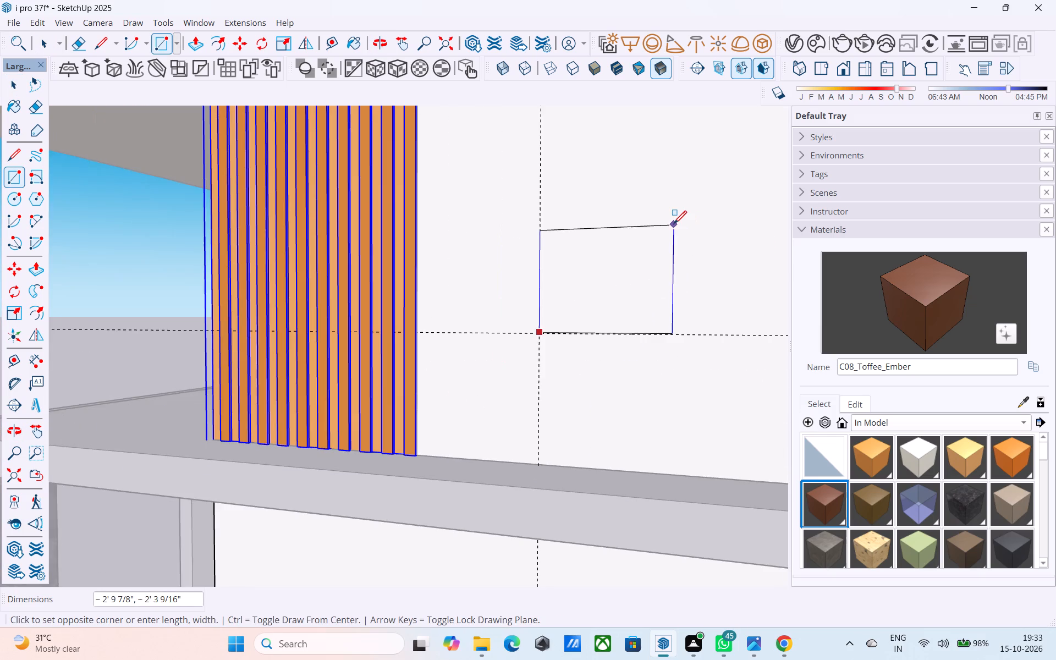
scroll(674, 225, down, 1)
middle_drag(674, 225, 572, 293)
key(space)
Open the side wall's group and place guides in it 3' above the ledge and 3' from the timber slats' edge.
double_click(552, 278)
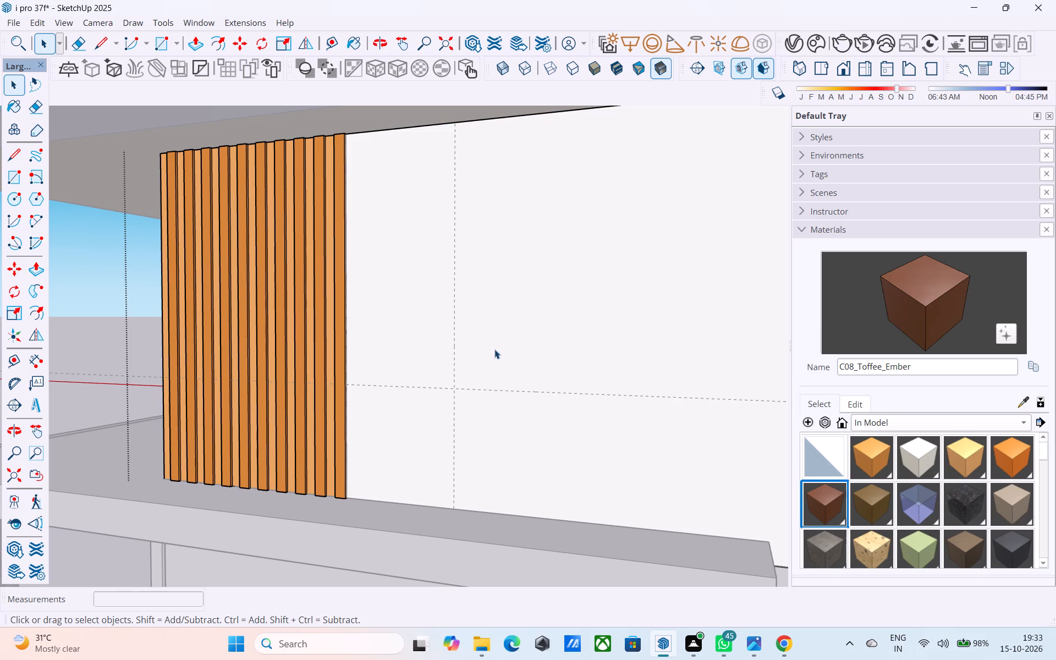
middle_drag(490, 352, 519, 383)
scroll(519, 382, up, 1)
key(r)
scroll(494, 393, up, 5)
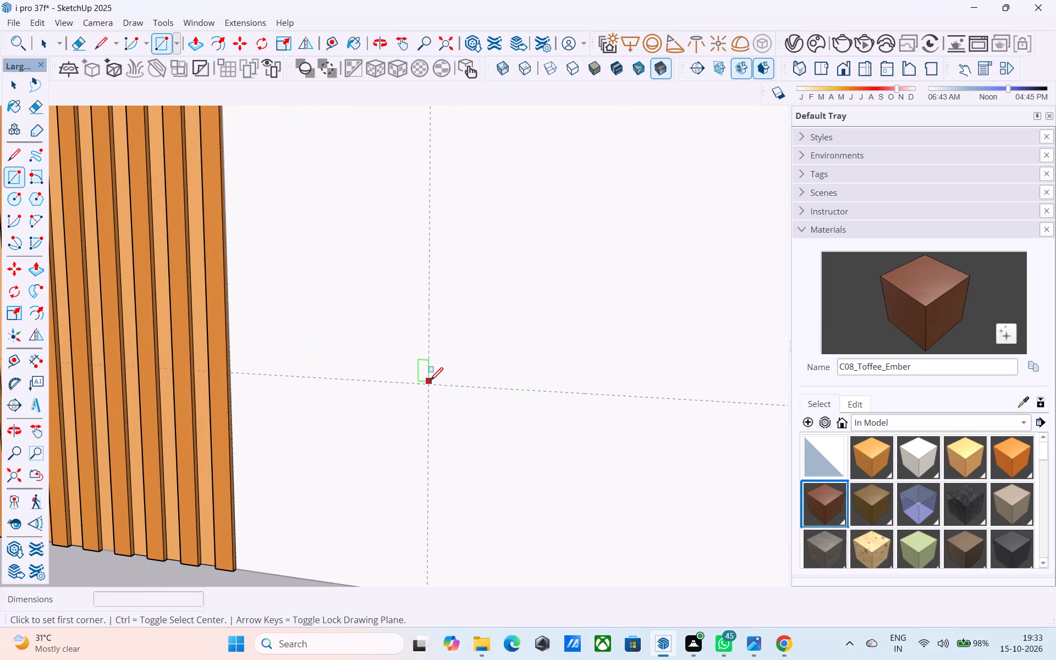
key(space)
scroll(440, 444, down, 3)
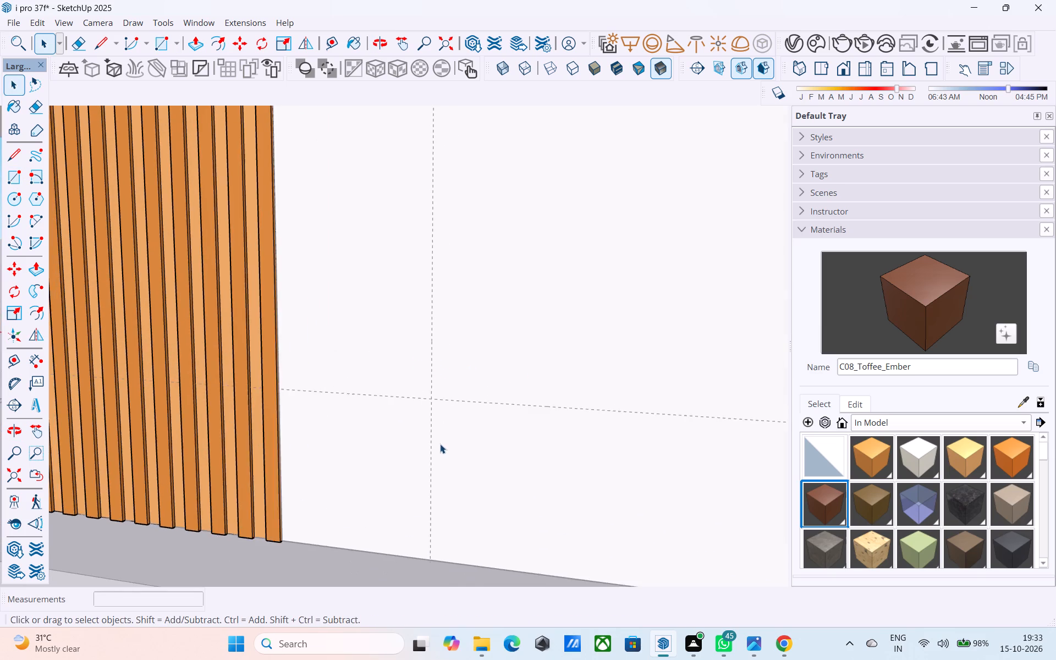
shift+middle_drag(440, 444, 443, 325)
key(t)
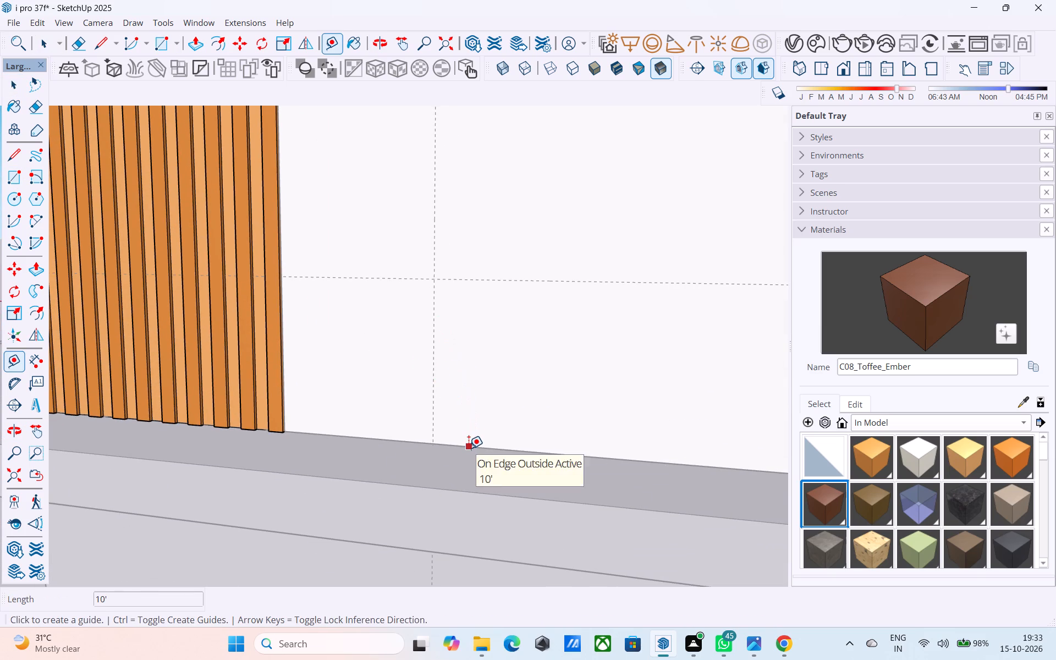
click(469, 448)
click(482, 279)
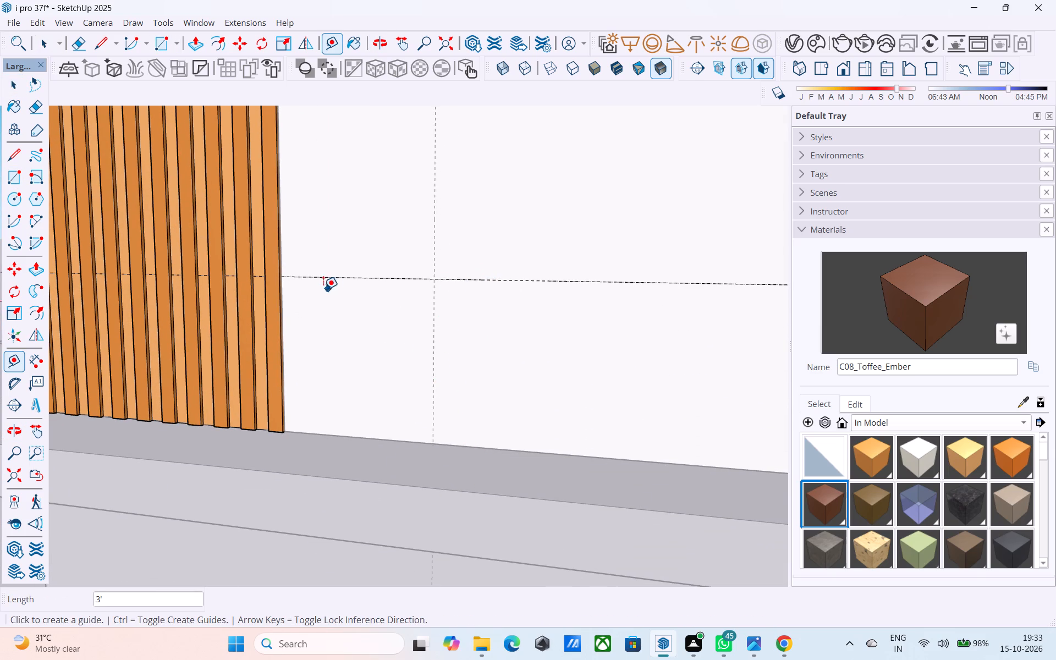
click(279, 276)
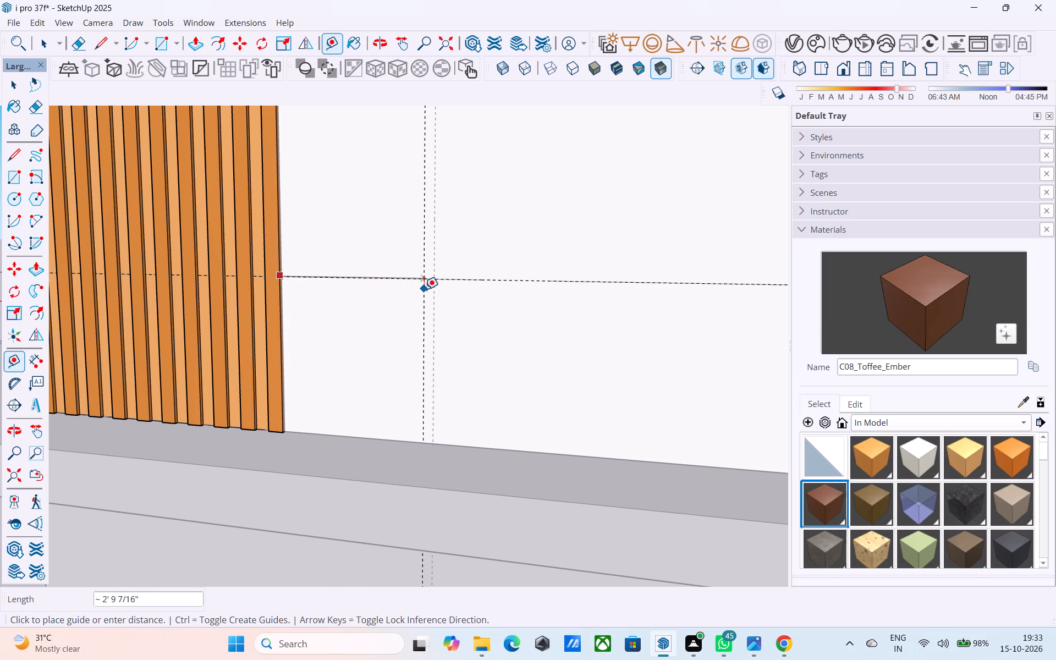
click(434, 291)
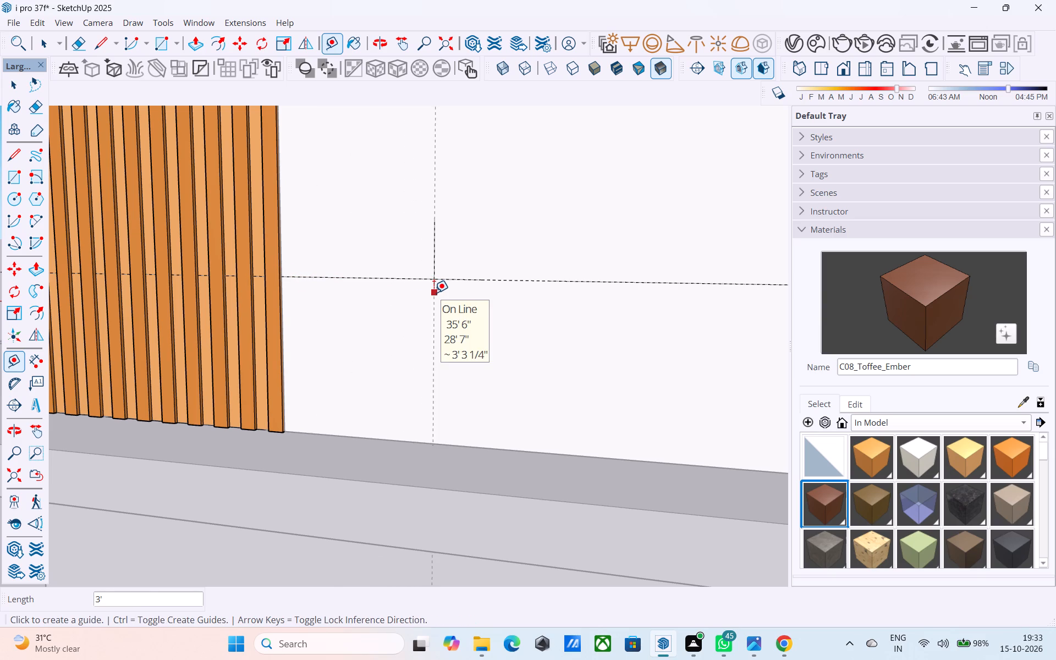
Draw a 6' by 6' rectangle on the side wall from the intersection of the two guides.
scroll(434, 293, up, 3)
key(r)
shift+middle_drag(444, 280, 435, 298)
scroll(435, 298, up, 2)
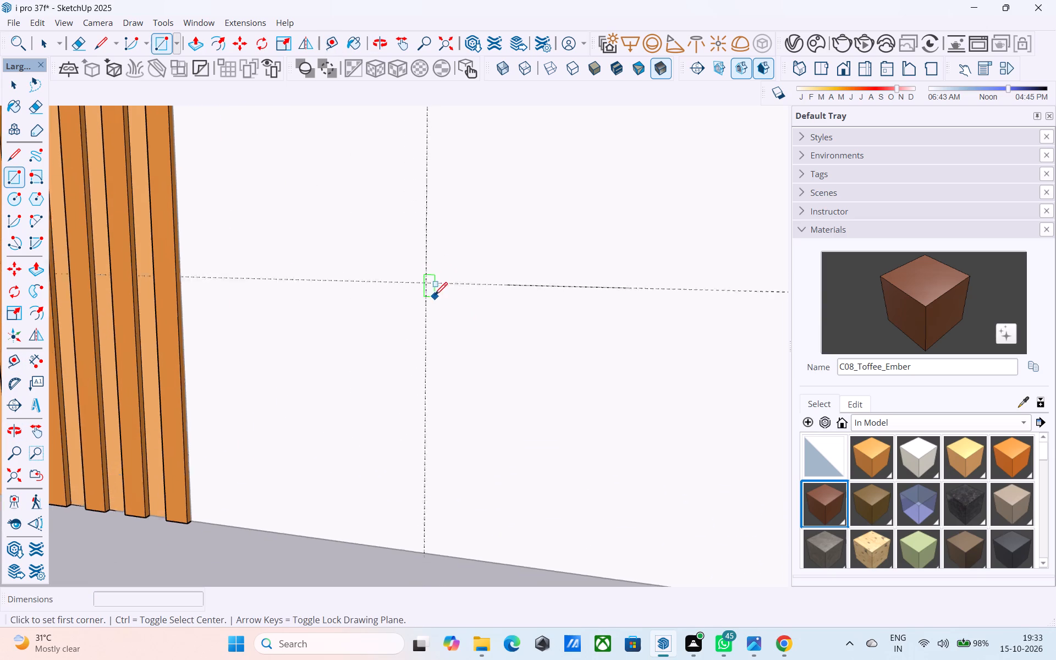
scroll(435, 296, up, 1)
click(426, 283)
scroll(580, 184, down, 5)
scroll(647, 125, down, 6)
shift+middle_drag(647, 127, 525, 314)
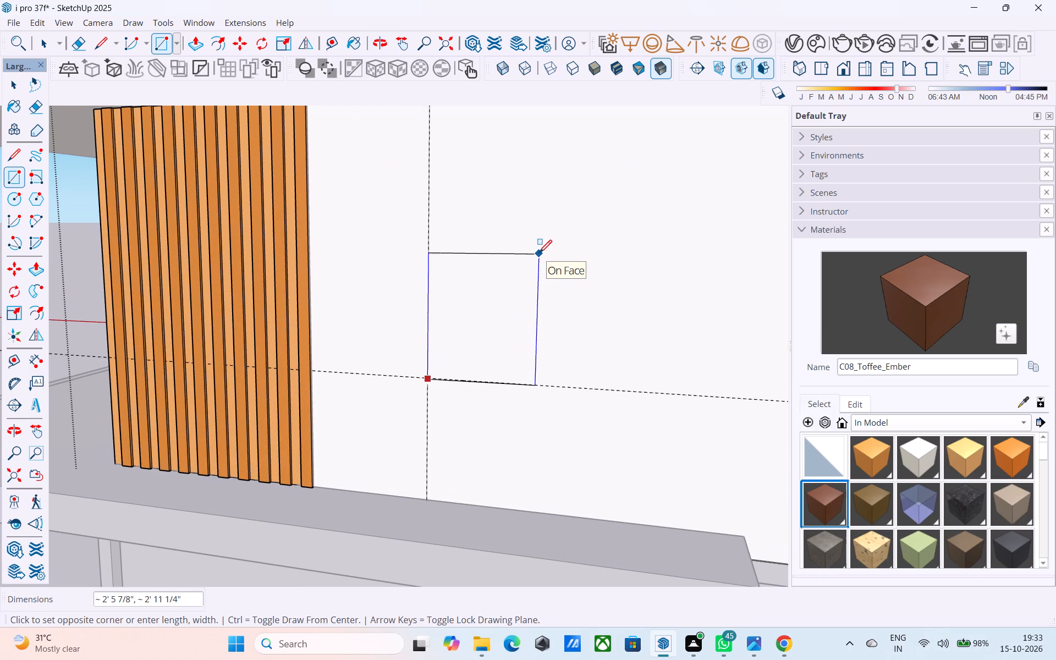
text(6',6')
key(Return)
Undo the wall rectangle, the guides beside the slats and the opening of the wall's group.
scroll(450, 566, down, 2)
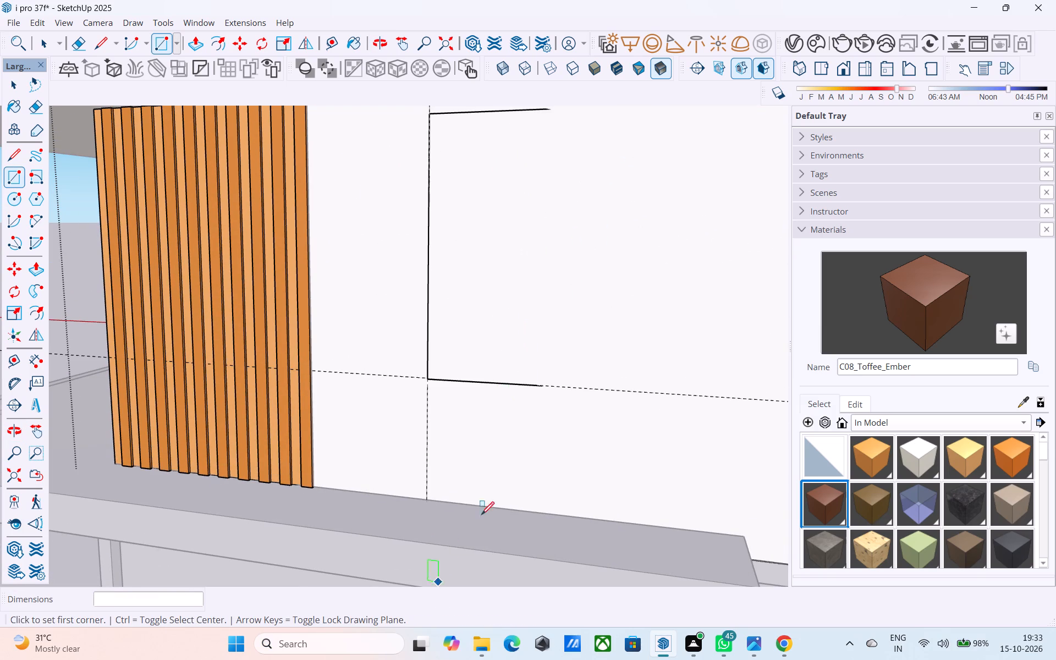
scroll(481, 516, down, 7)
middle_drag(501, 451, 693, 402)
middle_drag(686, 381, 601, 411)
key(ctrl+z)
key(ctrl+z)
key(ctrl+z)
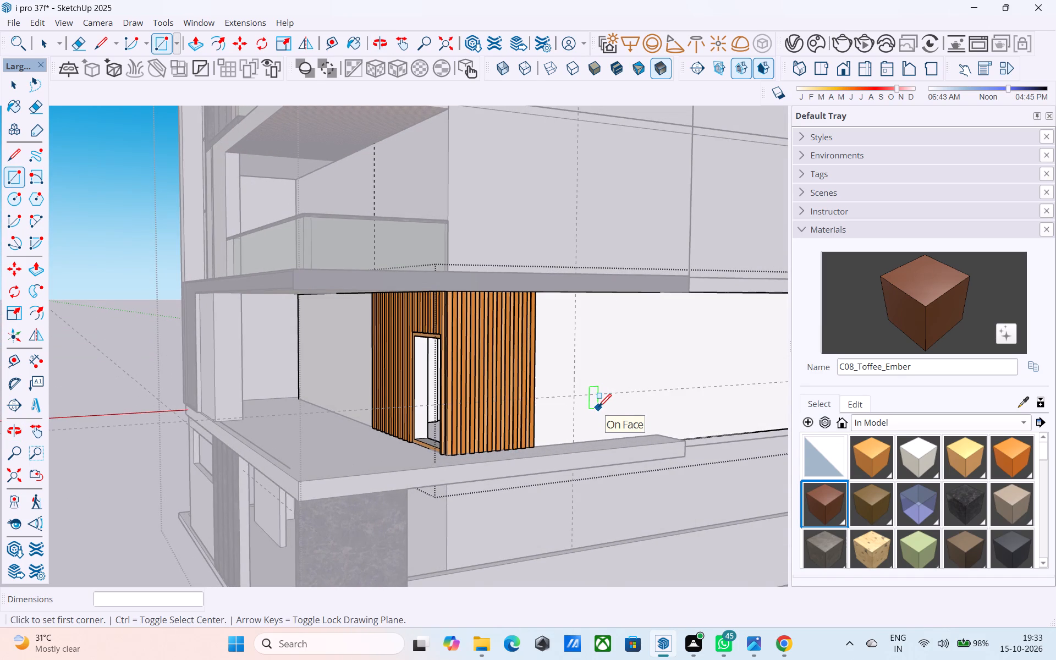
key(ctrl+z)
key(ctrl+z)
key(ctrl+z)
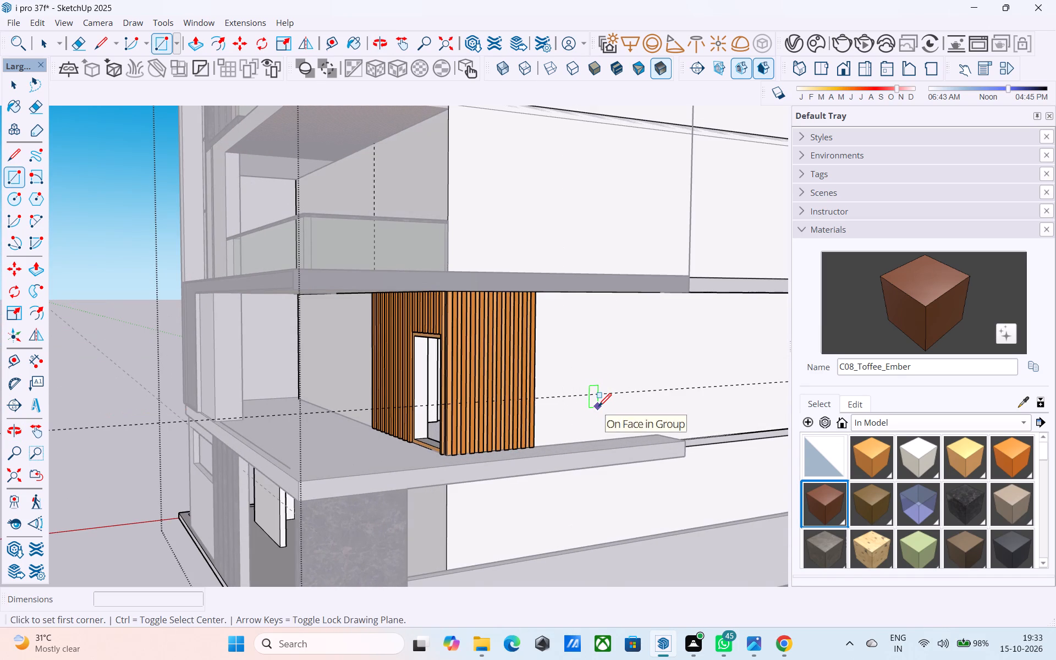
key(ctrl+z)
Reopen the side wall's group and place a horizontal guide 3' above the wall's base at the ledge.
key(space)
middle_drag(592, 408, 426, 422)
scroll(426, 422, up, 5)
middle_drag(373, 438, 402, 420)
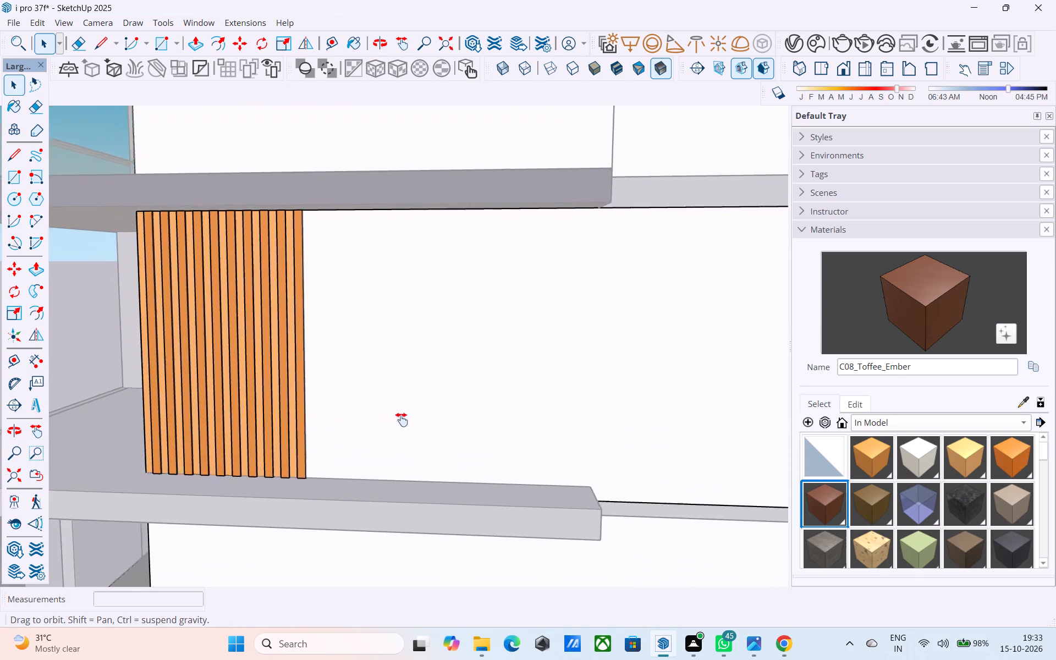
middle_drag(402, 420, 320, 436)
double_click(317, 432)
scroll(344, 432, up, 1)
middle_drag(344, 432, 294, 443)
scroll(342, 410, up, 5)
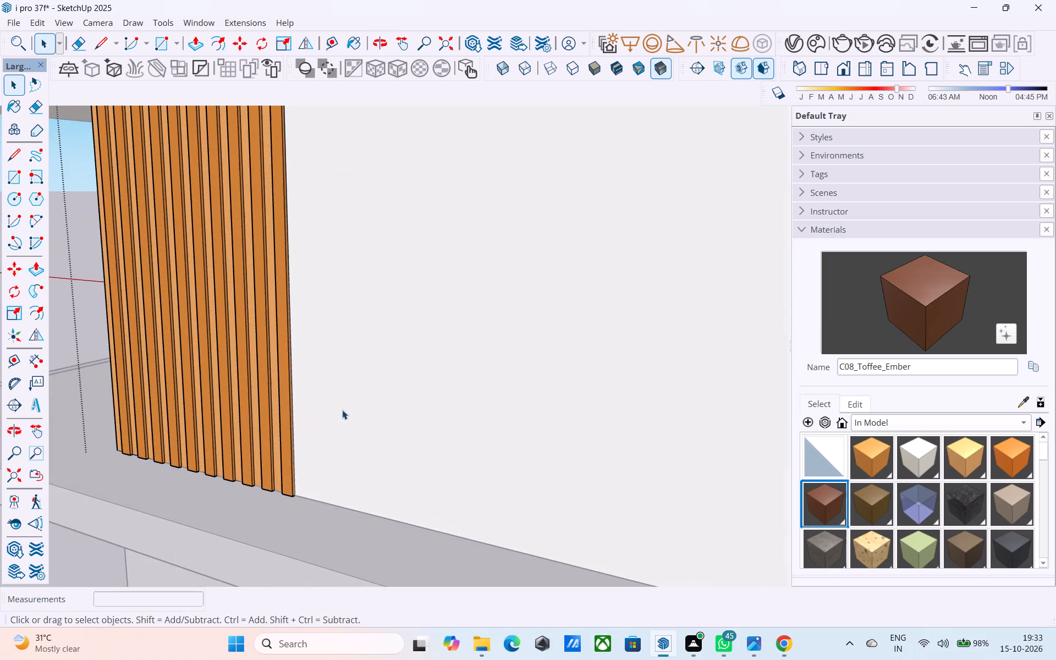
scroll(342, 410, up, 4)
key(t)
scroll(291, 396, up, 8)
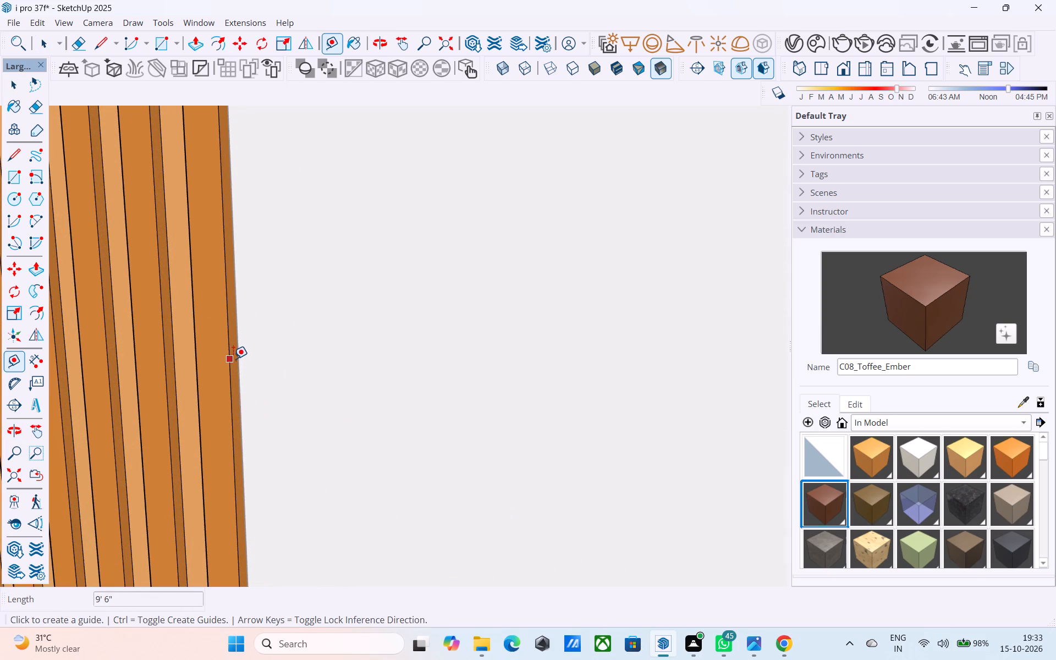
middle_drag(234, 359, 268, 328)
scroll(269, 328, down, 4)
shift+middle_drag(356, 432, 365, 304)
scroll(365, 301, down, 4)
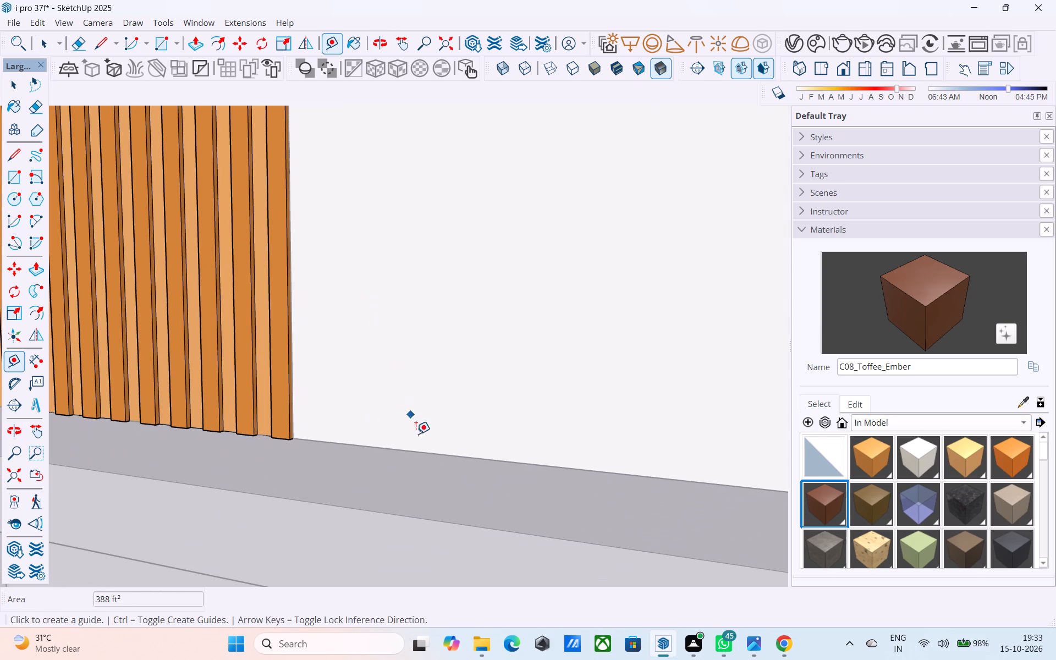
click(422, 453)
text(3')
key(Return)
key(space)
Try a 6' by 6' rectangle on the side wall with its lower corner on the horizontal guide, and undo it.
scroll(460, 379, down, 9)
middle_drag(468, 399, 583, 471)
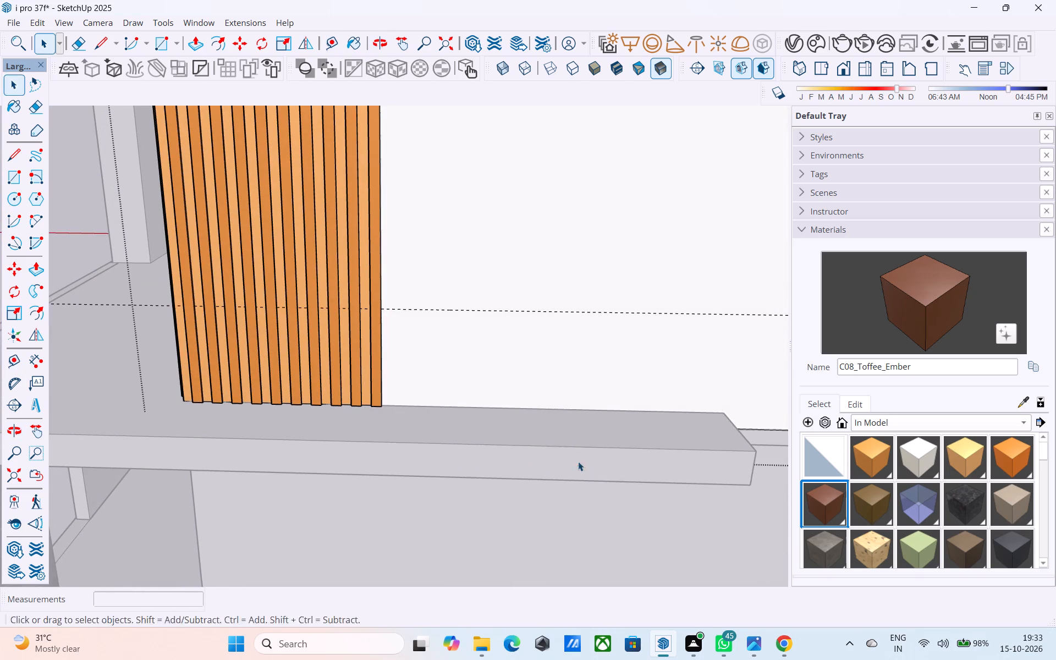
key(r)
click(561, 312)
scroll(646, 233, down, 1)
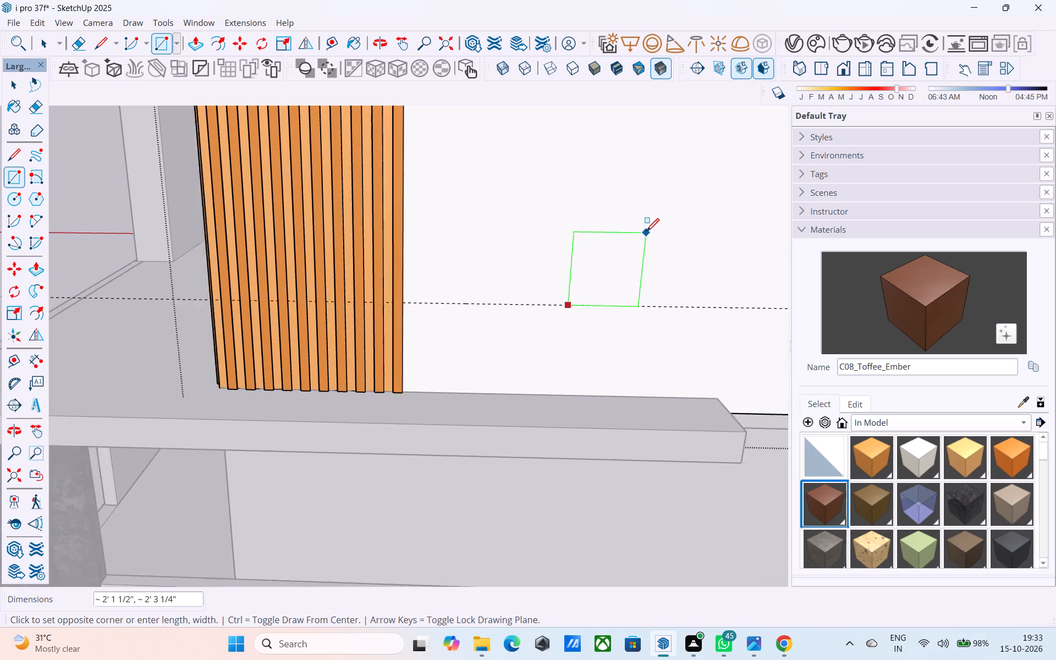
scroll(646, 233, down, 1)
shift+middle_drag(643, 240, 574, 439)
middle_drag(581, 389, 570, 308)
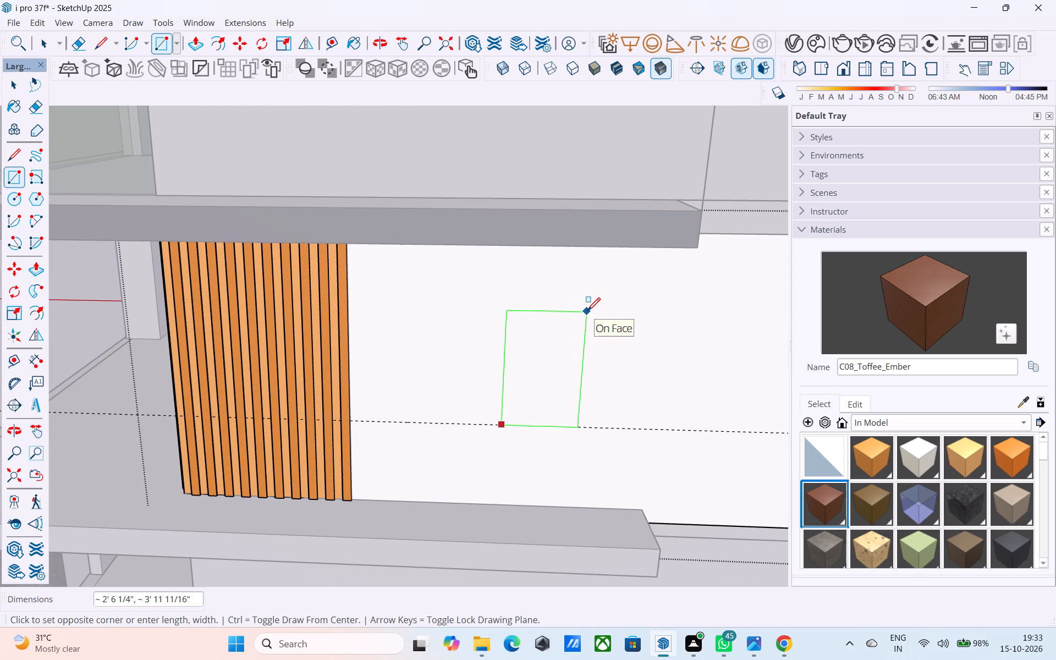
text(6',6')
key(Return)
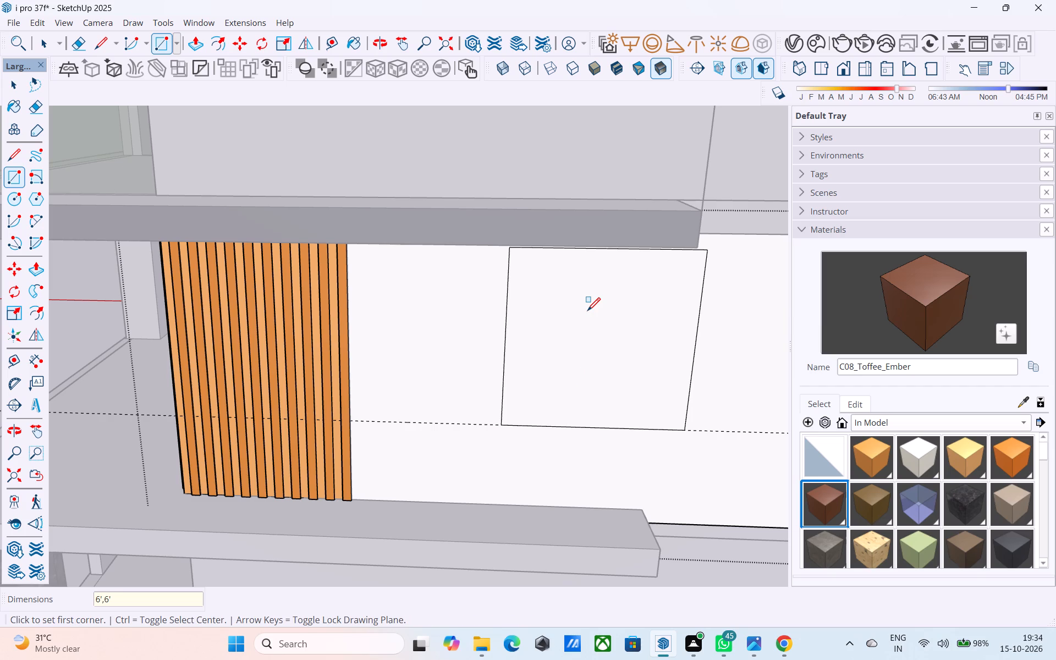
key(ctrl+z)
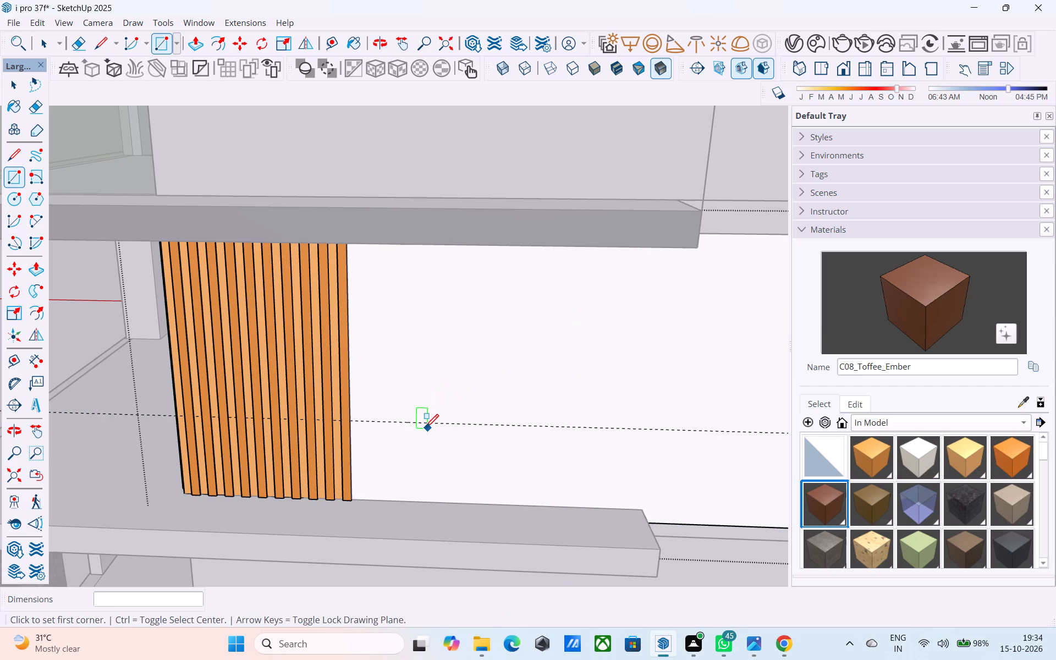
Draw a 6' by 6' rectangle on the side wall beside the timber slats, with its lower corner on the horizontal guide.
click(422, 425)
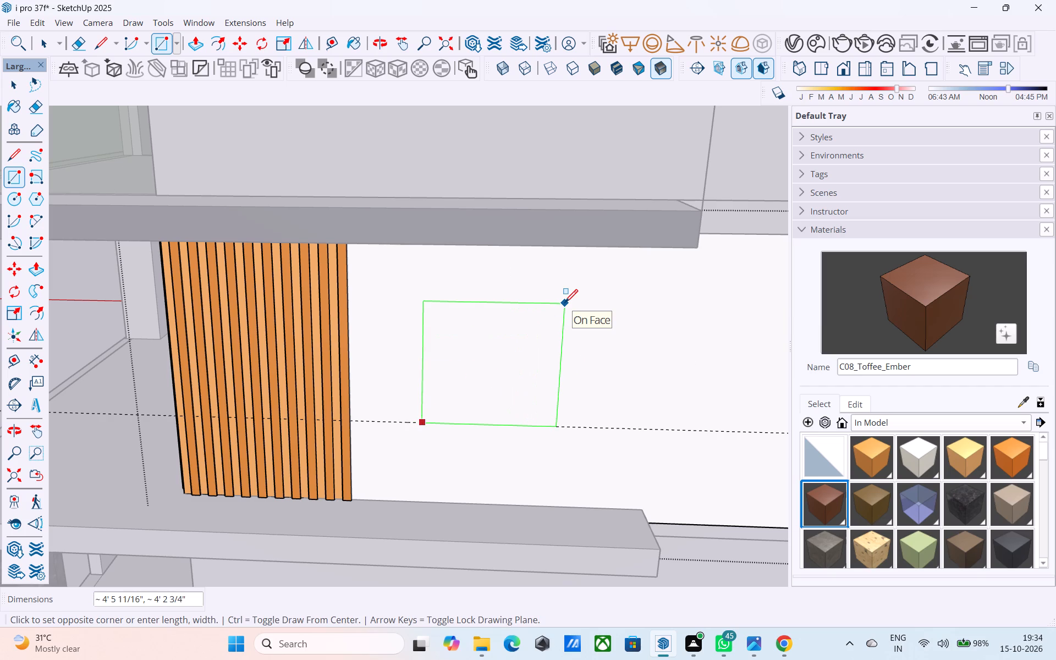
text(6',6')
key(Return)
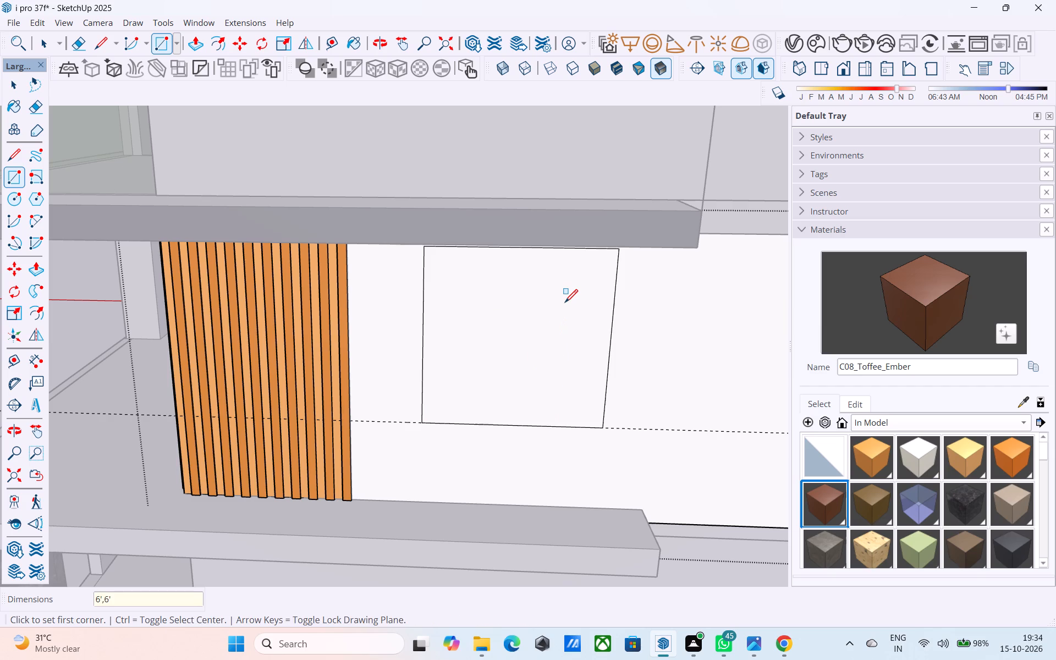
key(space)
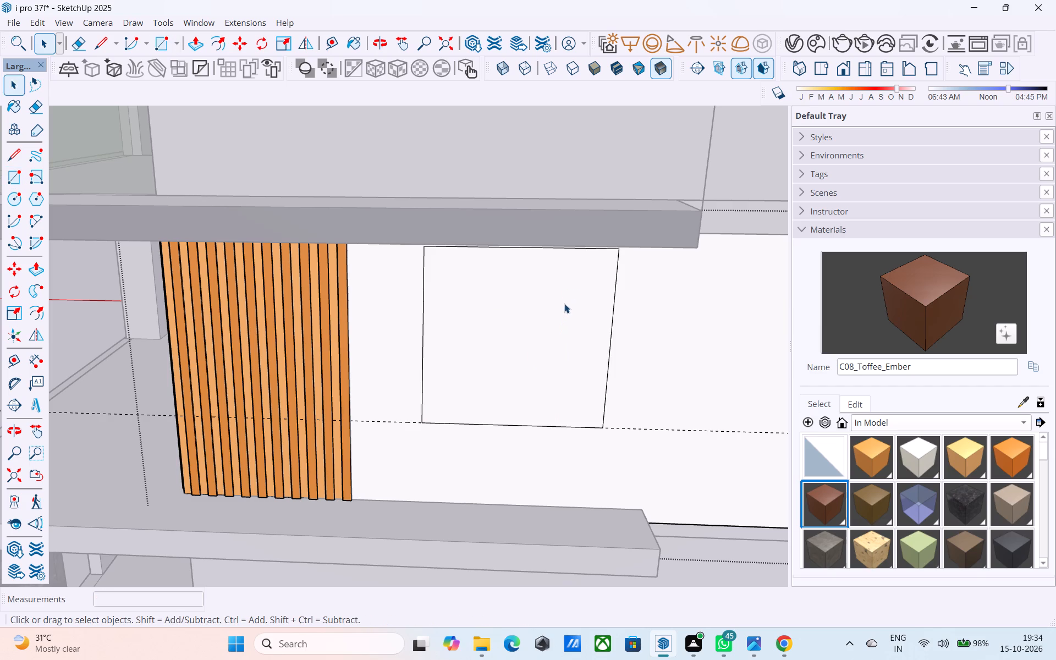
Offset the outline of the 6' by 6' window rectangle inward by 3" to form a frame border.
shift+middle_drag(563, 306, 553, 274)
click(491, 364)
middle_drag(490, 367, 485, 345)
scroll(485, 345, down, 1)
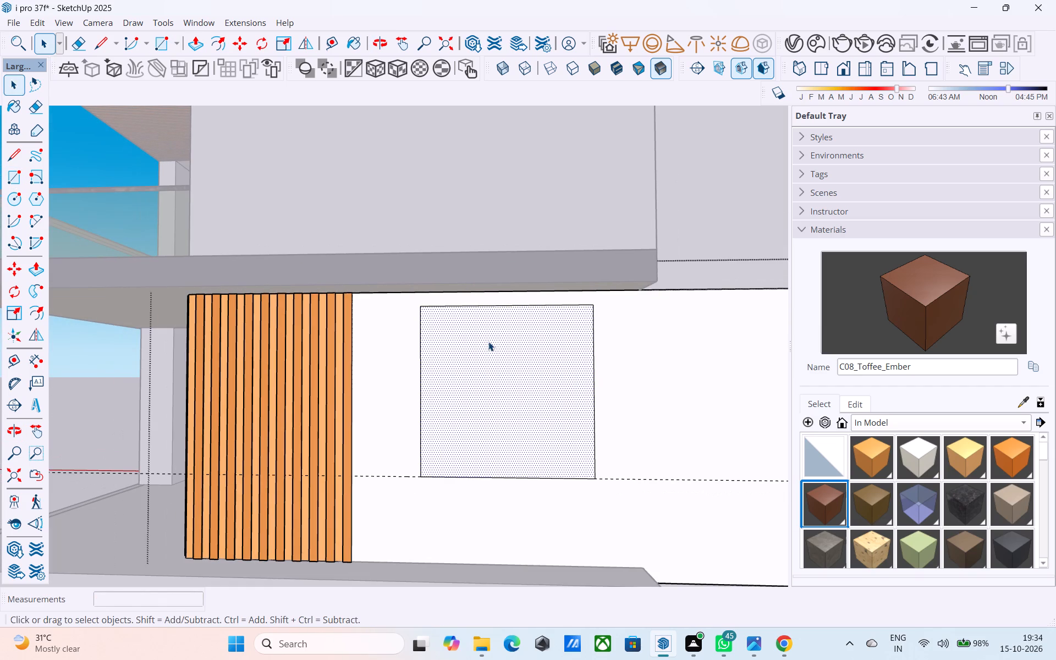
key(p)
click(490, 340)
key(space)
click(488, 337)
key(f)
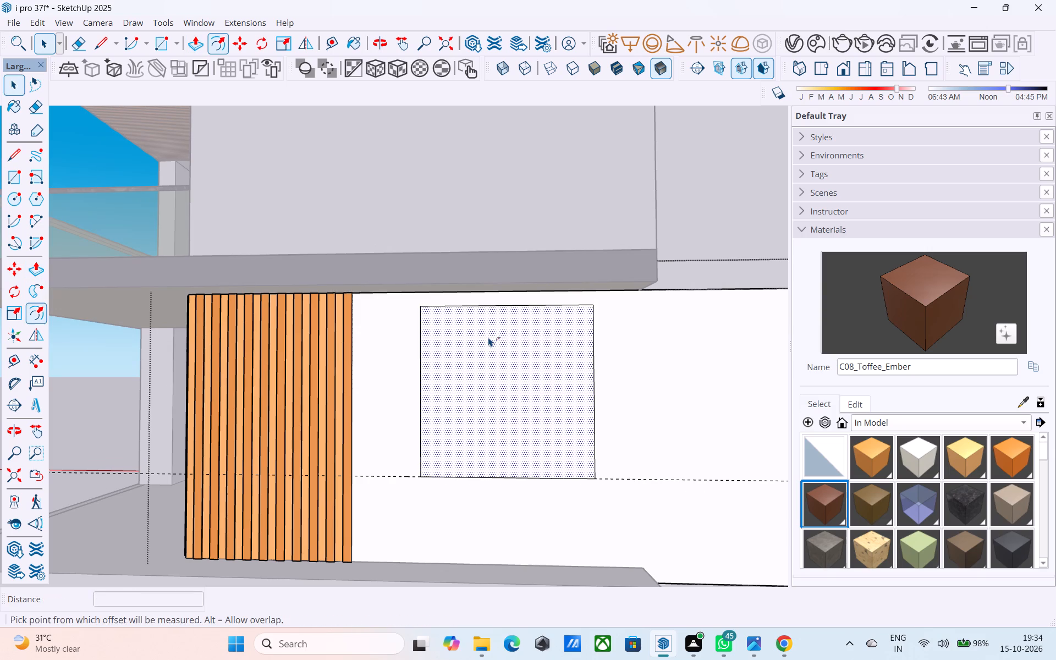
click(488, 337)
key(3)
key(shift+quotedbl)
key(Return)
key(space)
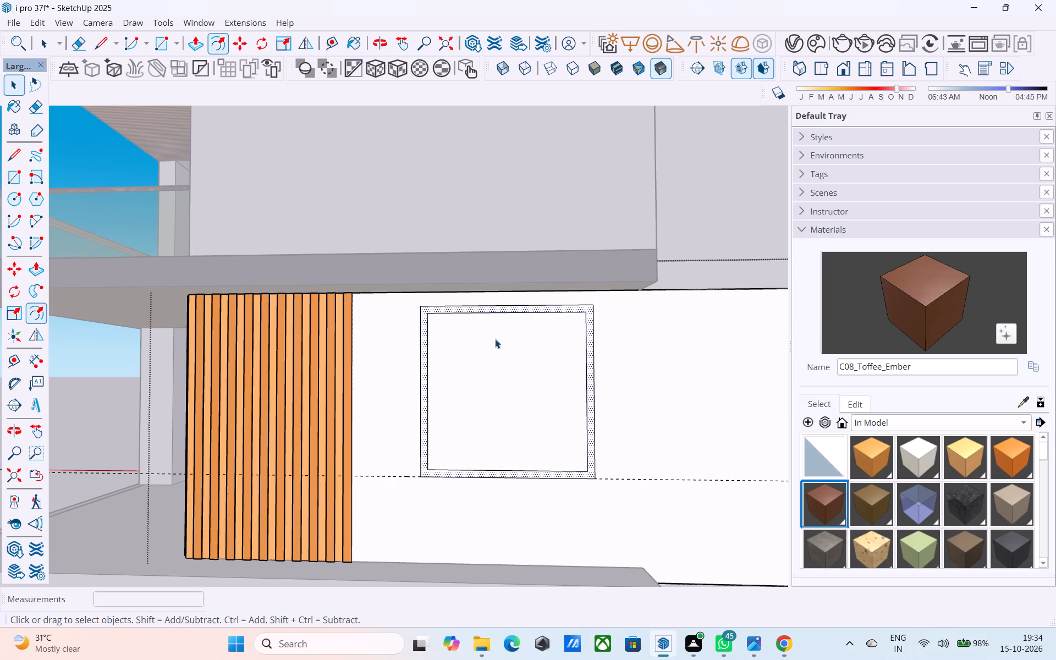
Push the face inside the frame border 9" through the side wall to cut the window opening.
click(496, 349)
key(p)
click(497, 395)
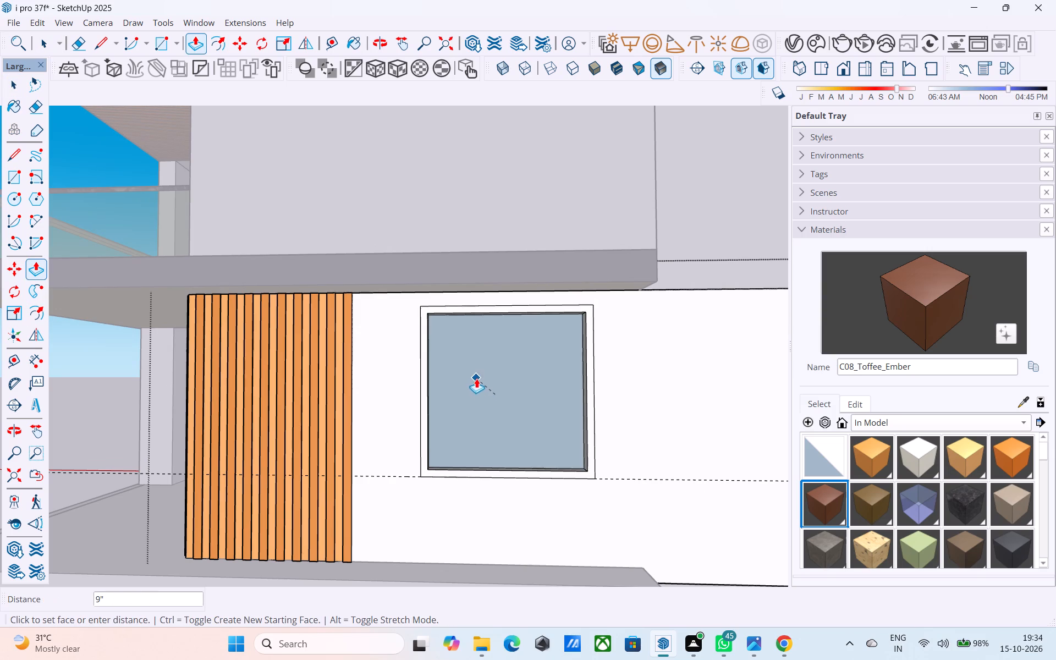
scroll(470, 373, up, 4)
click(475, 374)
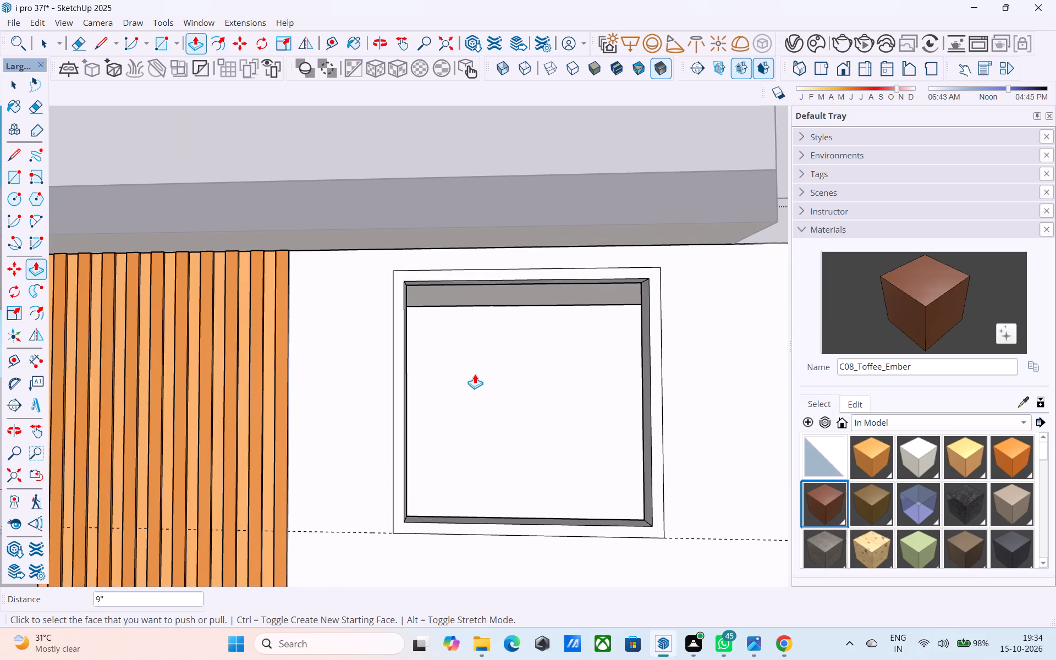
key(space)
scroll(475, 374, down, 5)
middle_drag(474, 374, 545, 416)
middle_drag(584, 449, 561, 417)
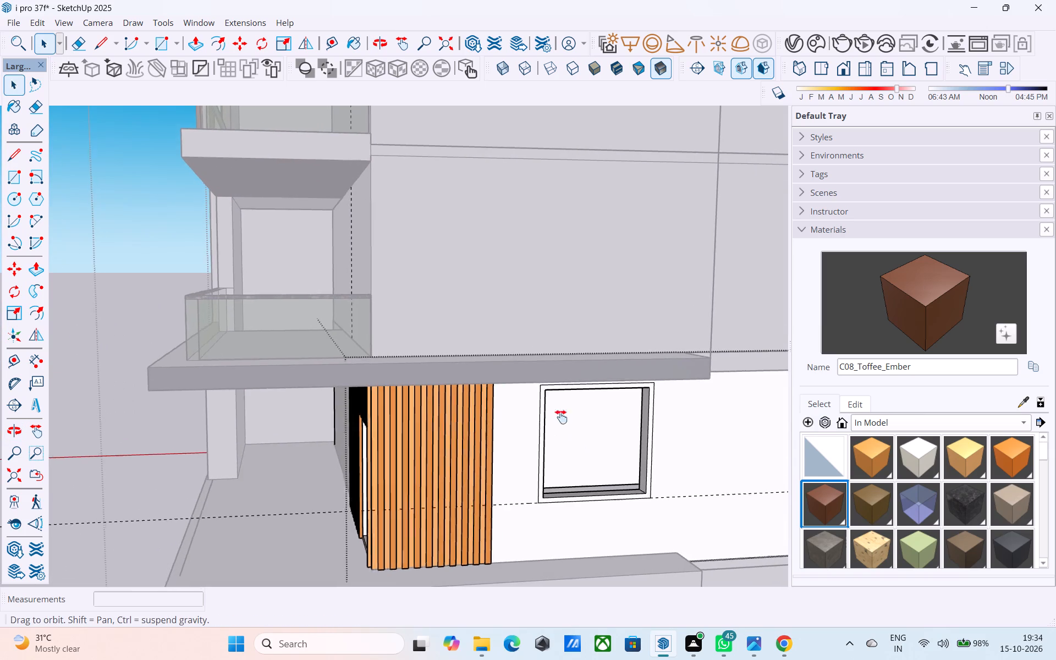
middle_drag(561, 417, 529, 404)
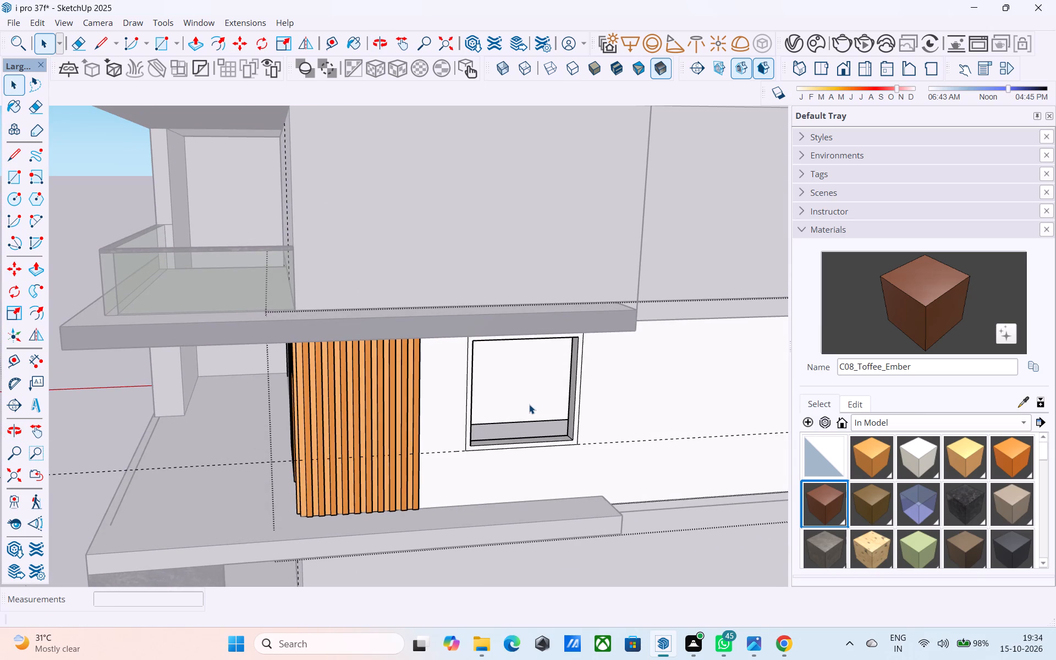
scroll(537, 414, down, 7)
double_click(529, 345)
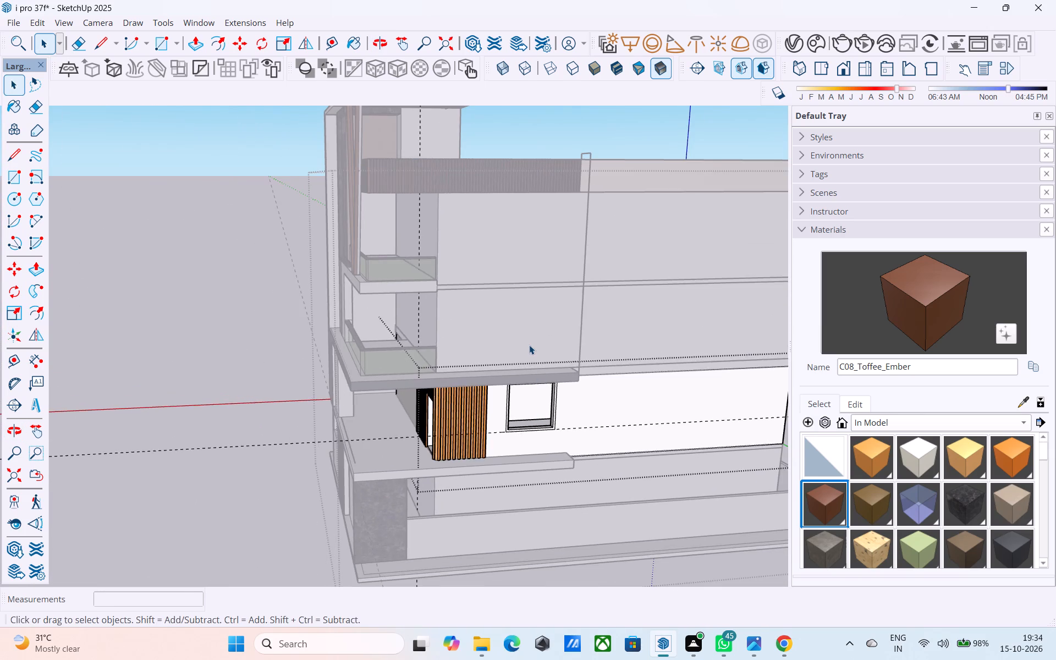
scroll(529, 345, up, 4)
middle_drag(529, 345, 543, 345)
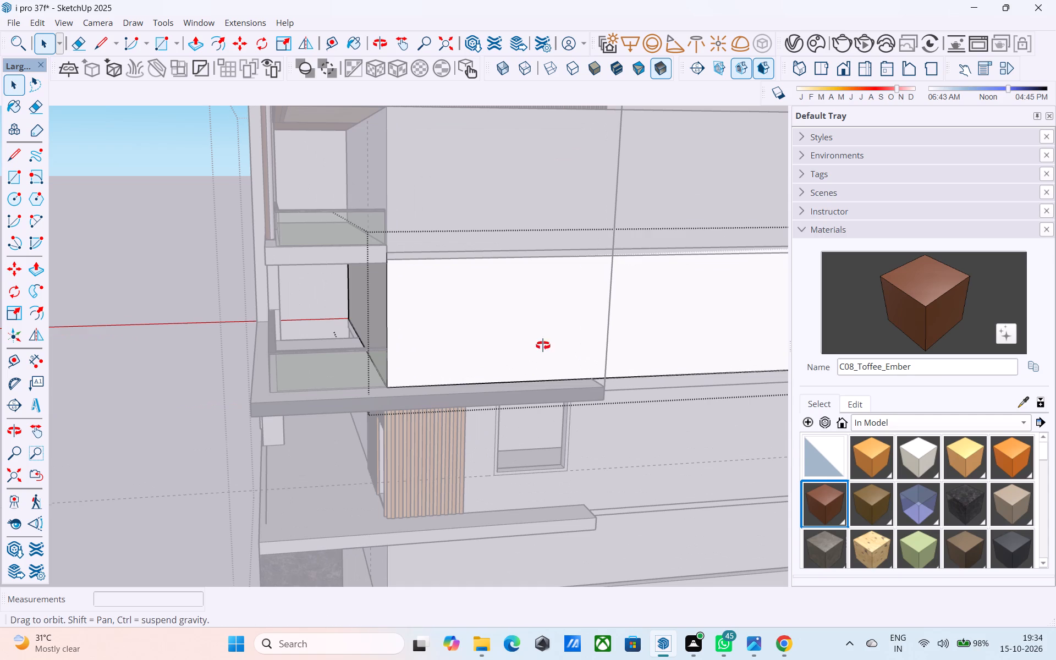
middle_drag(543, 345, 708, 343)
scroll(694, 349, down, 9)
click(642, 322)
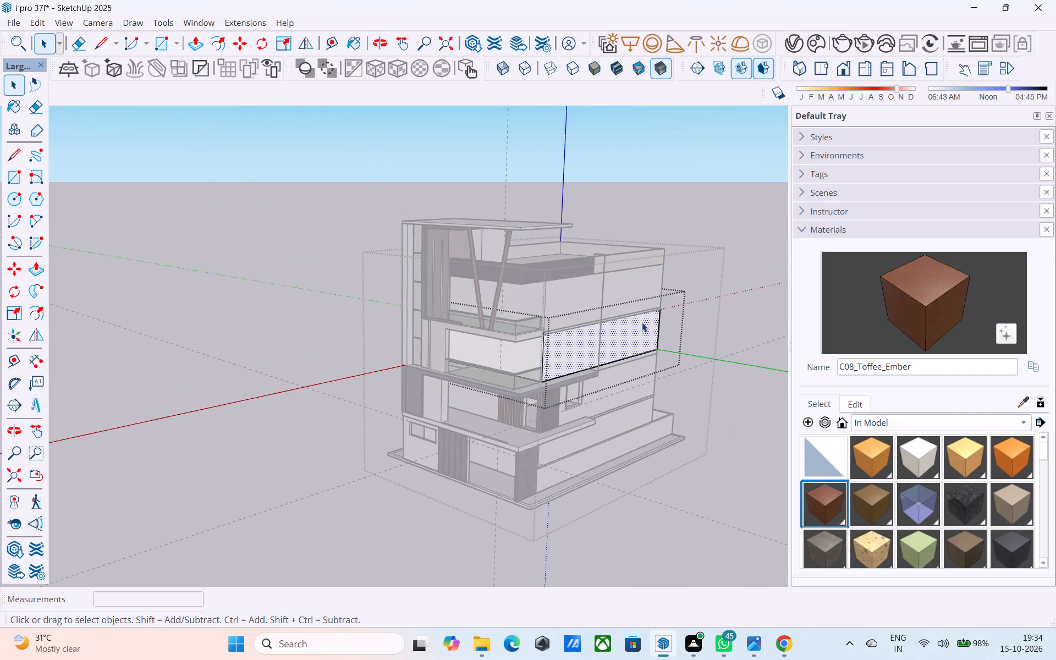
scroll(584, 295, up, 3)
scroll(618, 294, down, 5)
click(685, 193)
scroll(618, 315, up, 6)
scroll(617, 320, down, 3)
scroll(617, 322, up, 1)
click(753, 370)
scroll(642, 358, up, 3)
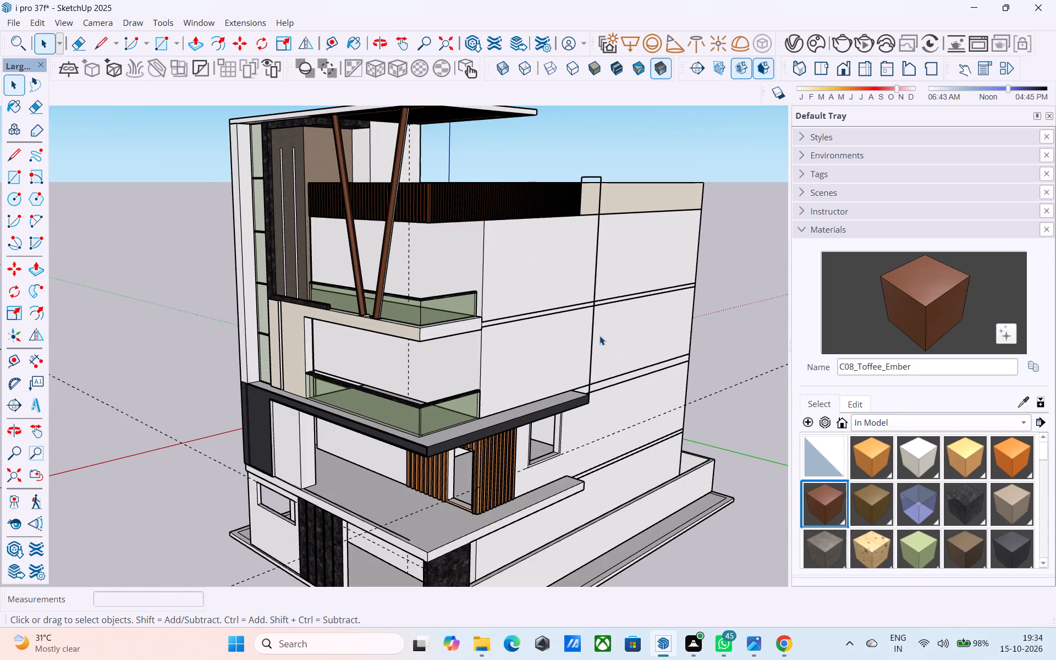
Open the parapet group and delete the tall stray vertical lines on the side wall and their short leftover edges at the top.
click(591, 335)
double_click(591, 334)
click(591, 334)
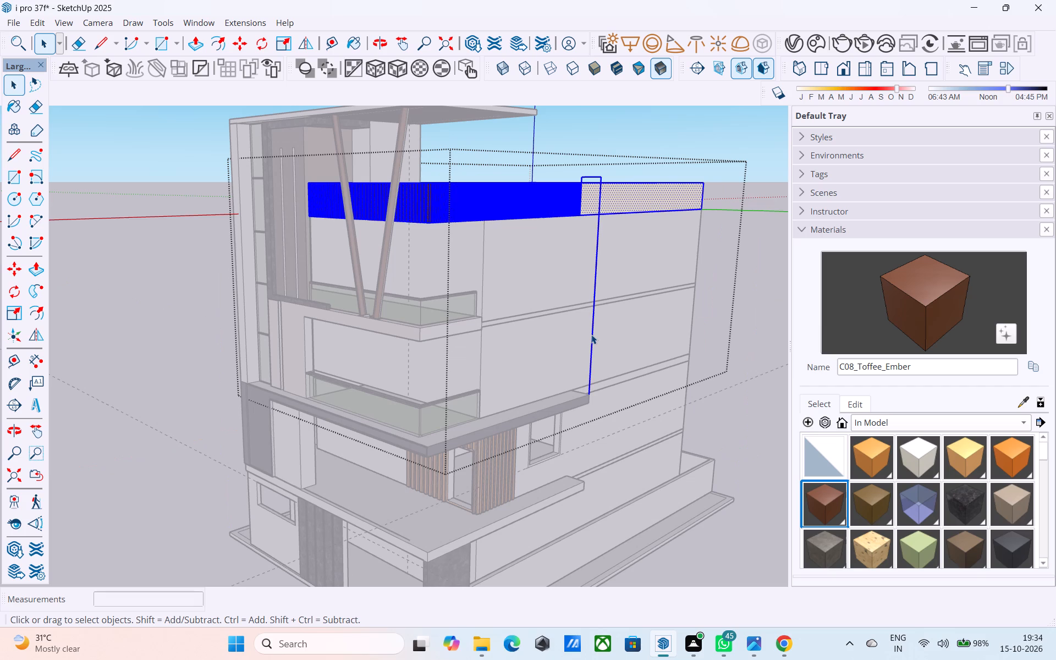
double_click(591, 334)
click(591, 334)
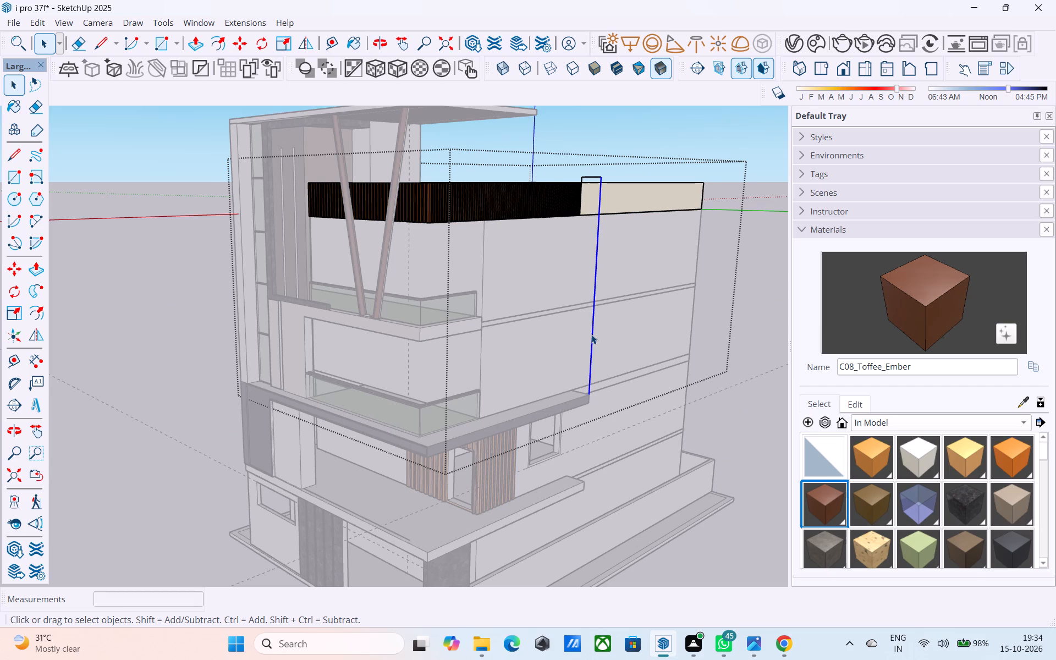
key(Delete)
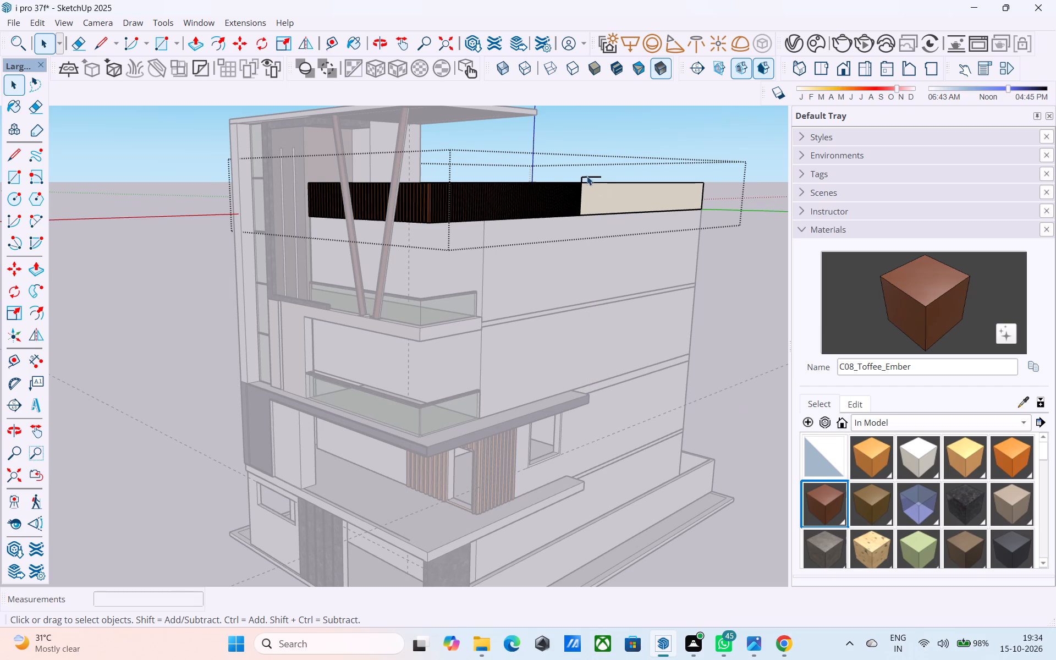
click(587, 176)
key(Delete)
click(581, 178)
key(Delete)
middle_drag(604, 235, 572, 232)
scroll(581, 234, down, 3)
middle_drag(572, 232, 569, 231)
click(574, 243)
Open the house walls' group and start a guide from the base edge of the side wall on the storey above the window.
double_click(563, 325)
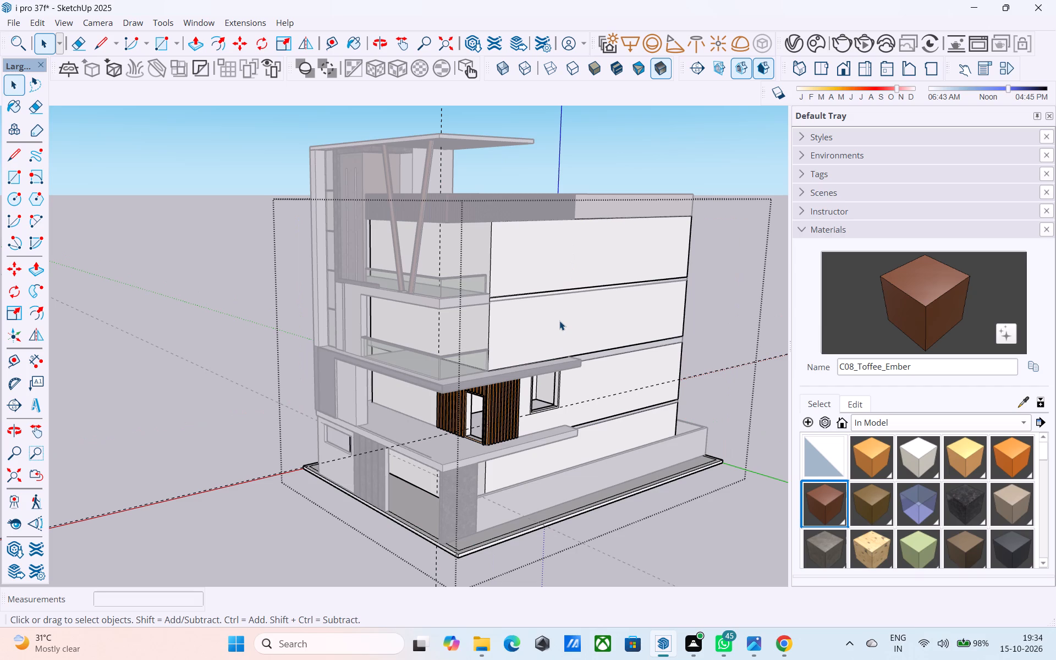
middle_drag(556, 326, 537, 335)
scroll(525, 346, up, 4)
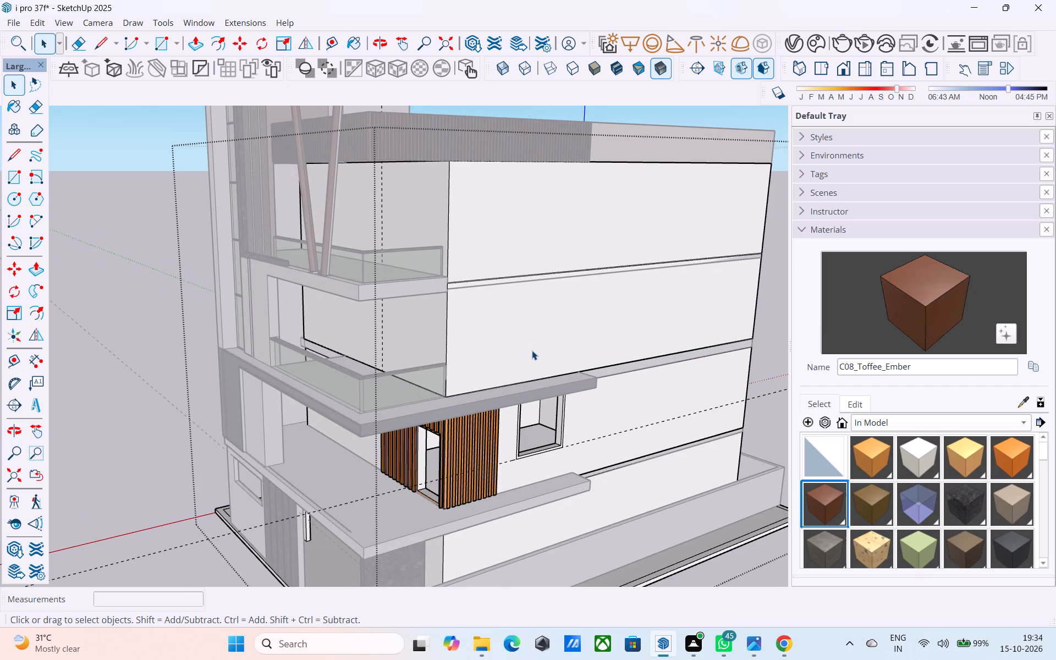
key(t)
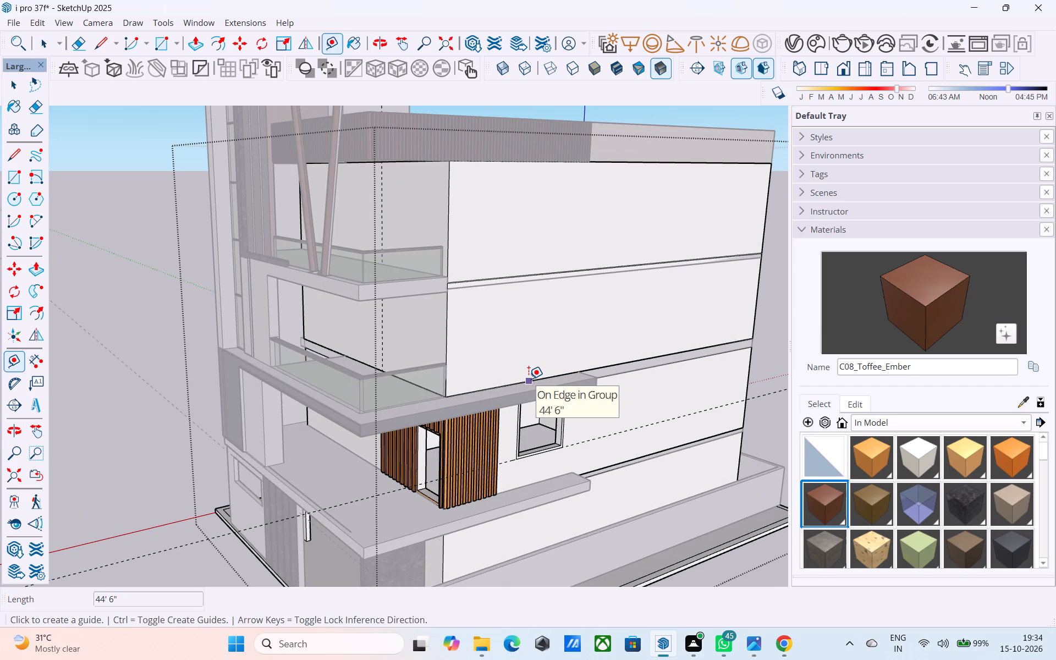
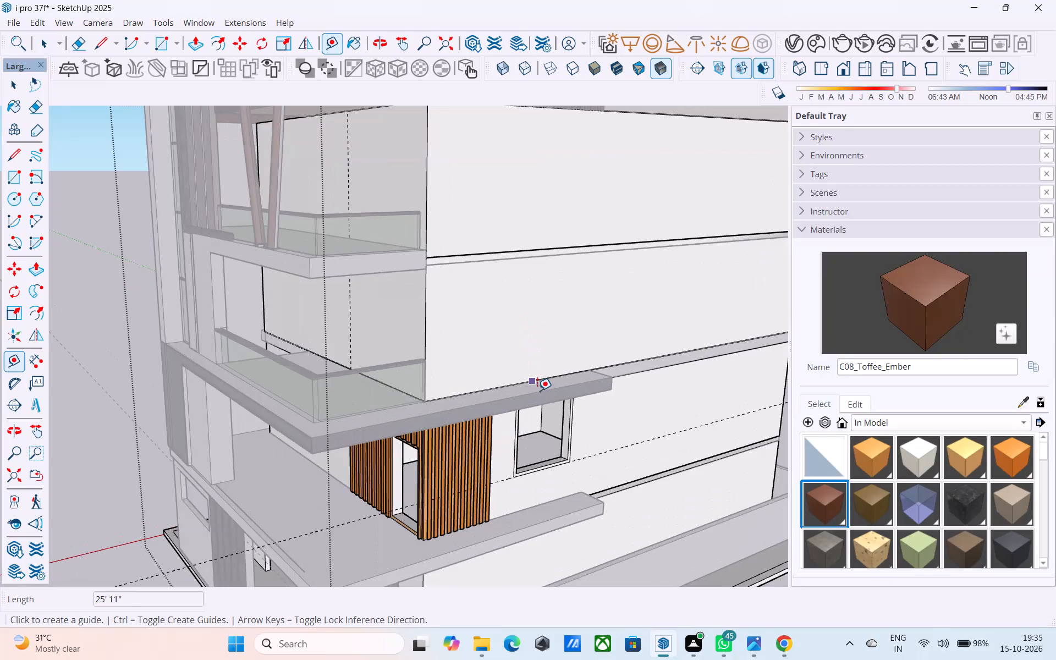
Place the guide 3' above the base edge of the side wall on the storey above the window.
scroll(537, 391, up, 2)
click(527, 376)
text(3')
key(Return)
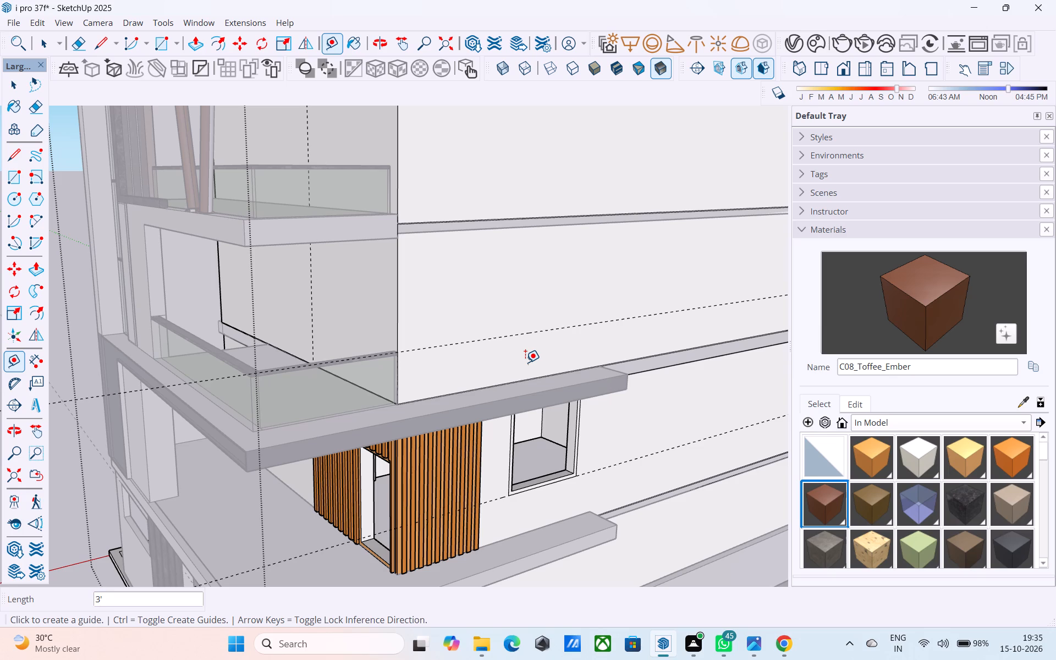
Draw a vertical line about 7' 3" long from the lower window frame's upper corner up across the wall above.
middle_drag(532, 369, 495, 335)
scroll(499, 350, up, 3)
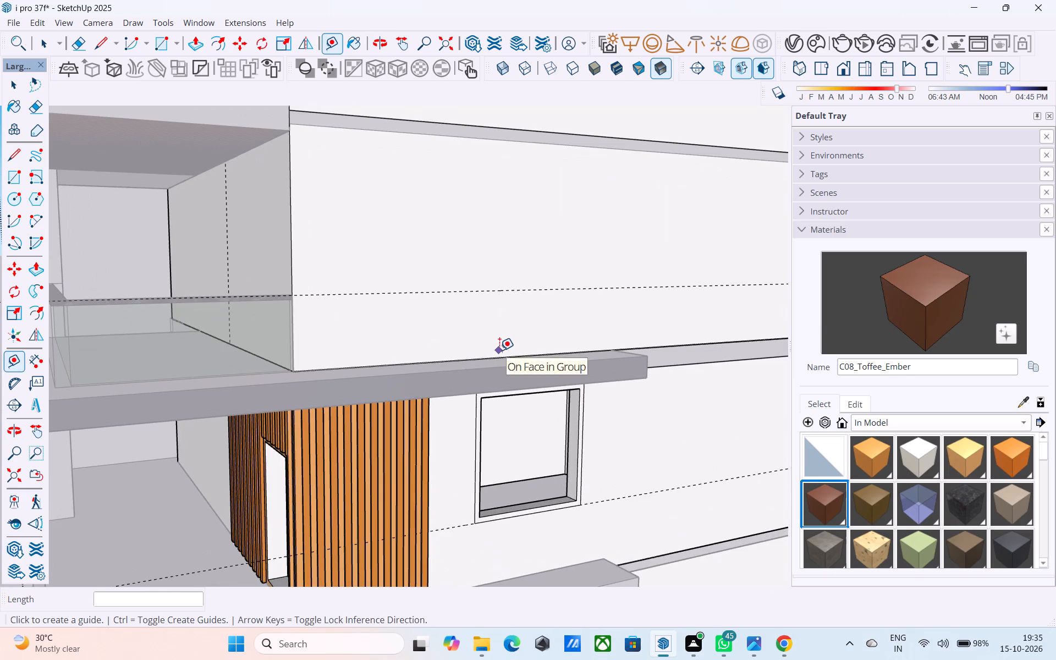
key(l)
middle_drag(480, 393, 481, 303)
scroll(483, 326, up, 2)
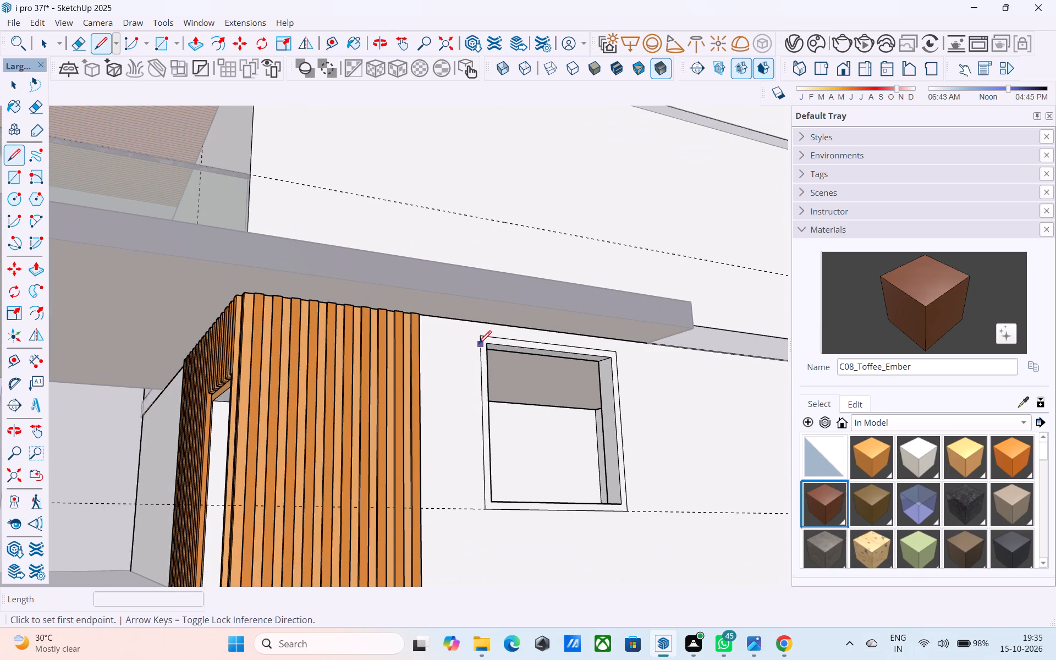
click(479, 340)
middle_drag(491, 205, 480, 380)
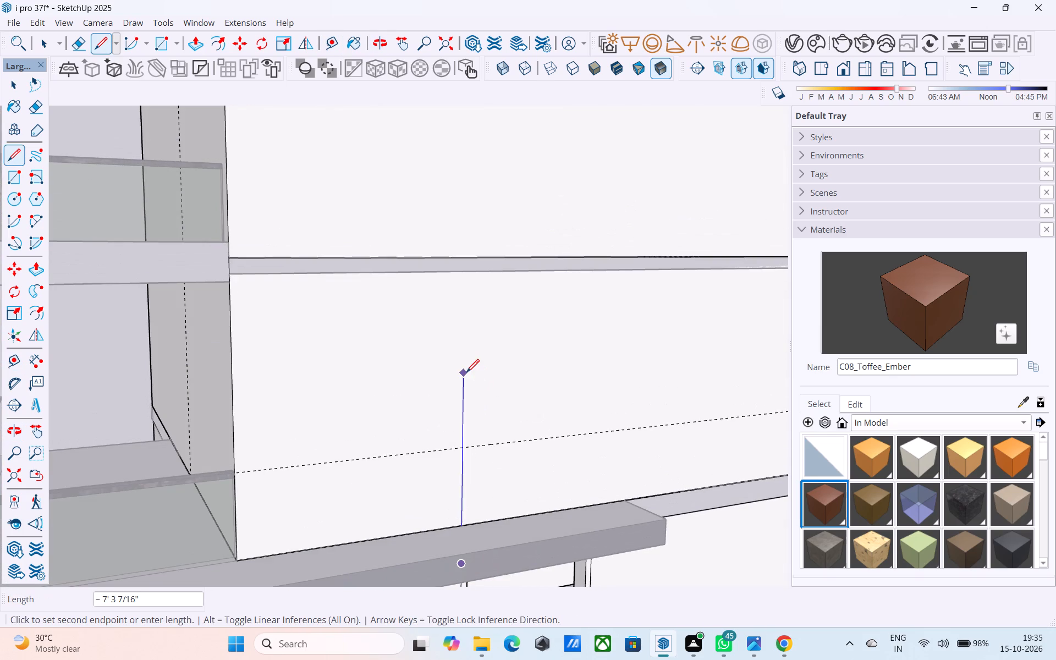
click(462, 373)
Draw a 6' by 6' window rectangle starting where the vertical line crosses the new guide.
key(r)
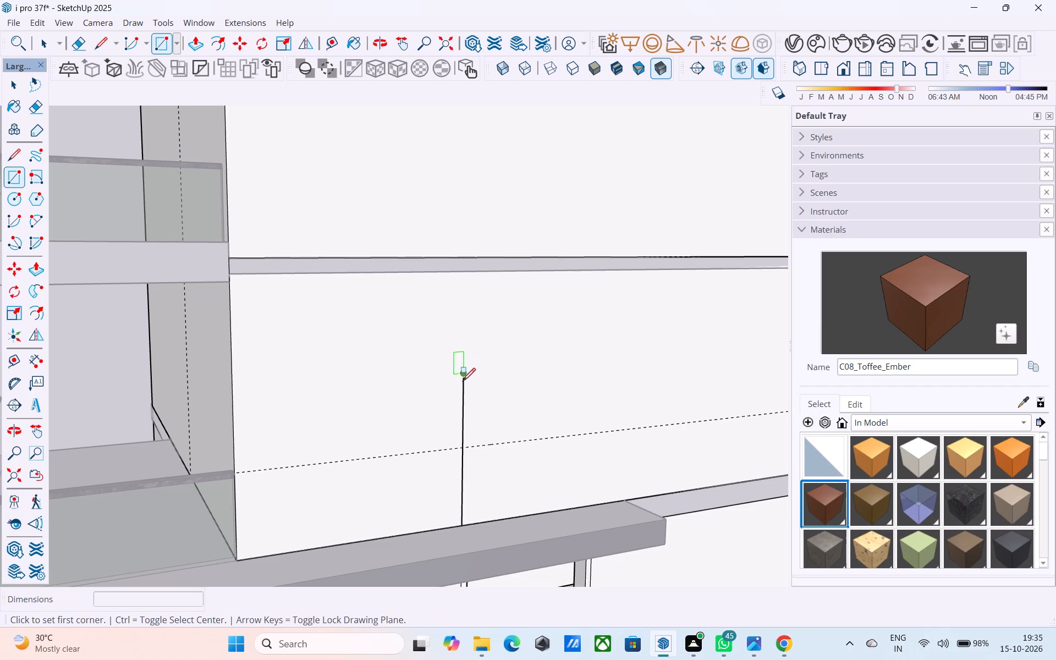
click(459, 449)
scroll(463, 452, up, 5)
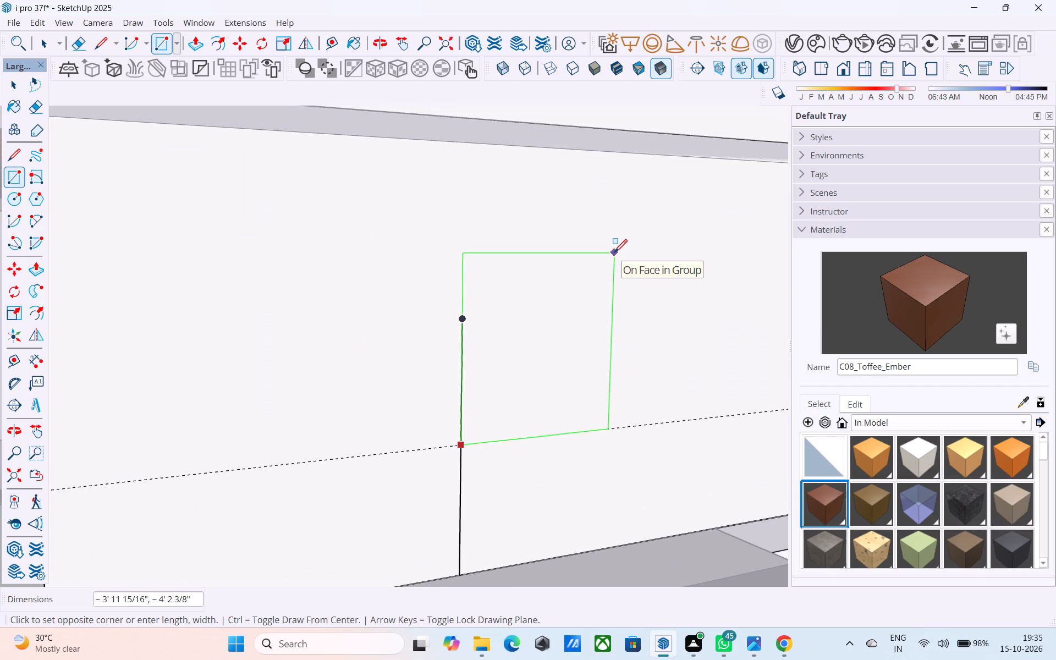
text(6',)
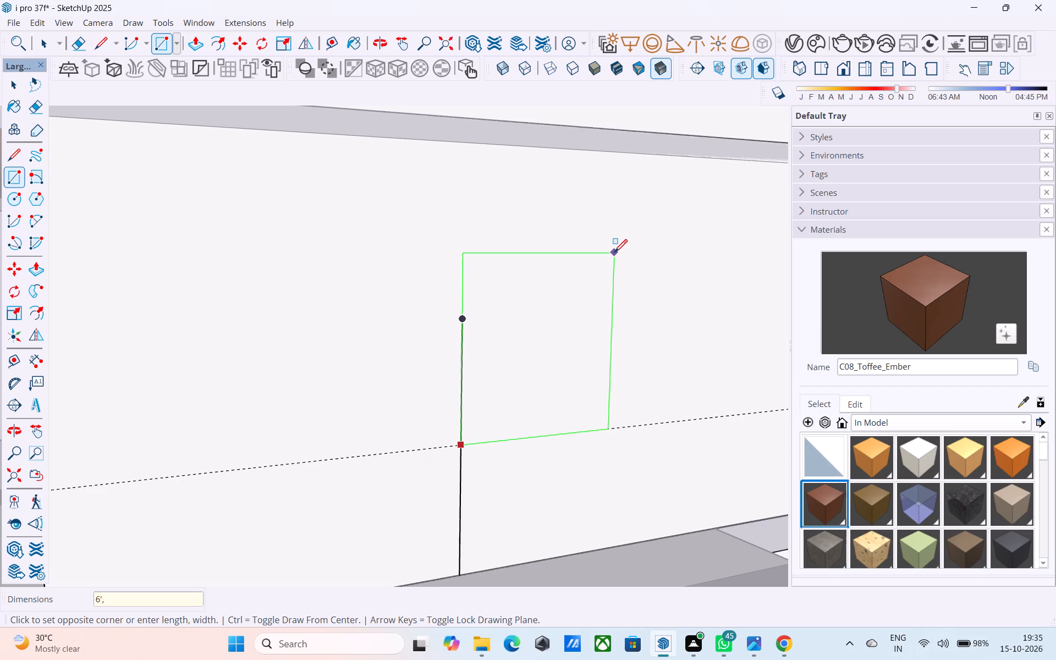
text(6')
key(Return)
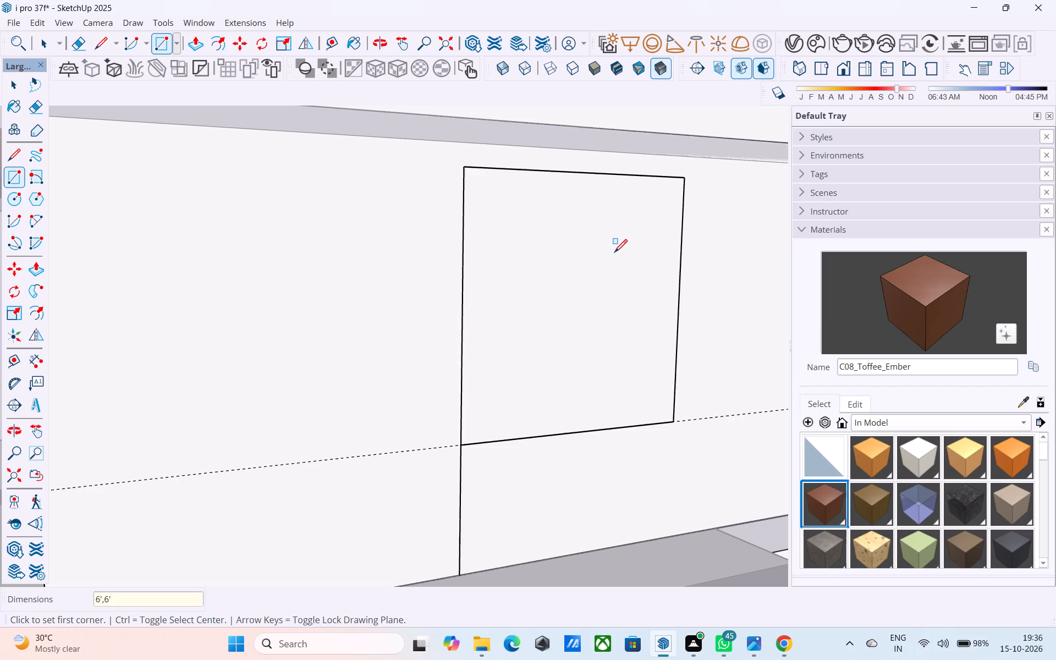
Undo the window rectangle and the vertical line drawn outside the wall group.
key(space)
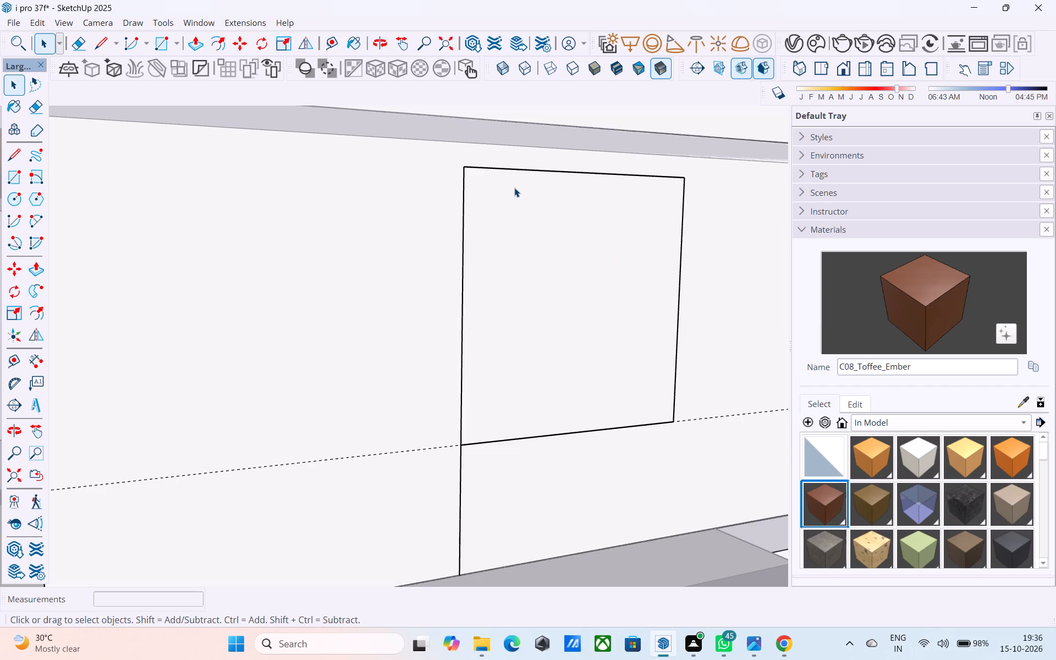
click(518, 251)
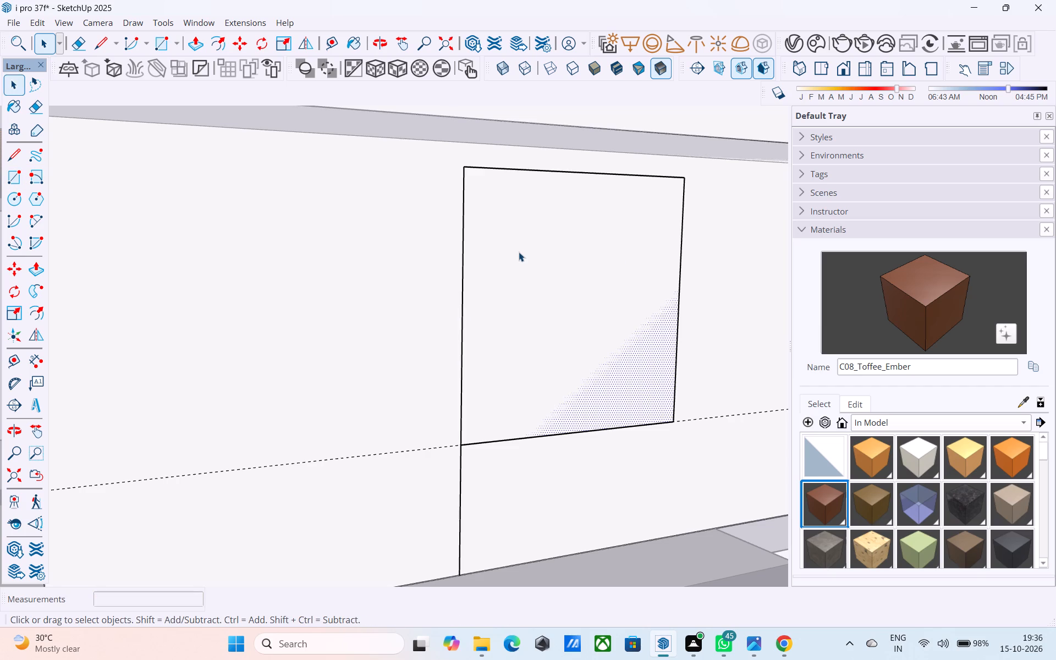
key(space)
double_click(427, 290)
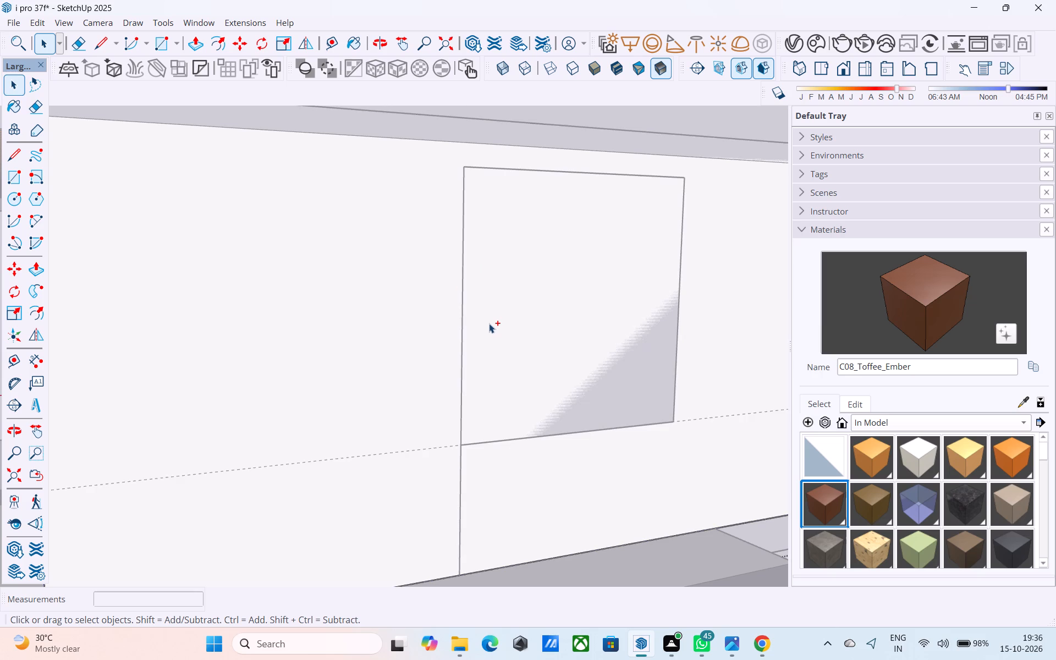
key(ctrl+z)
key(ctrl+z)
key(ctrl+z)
Open the upper storey's wall group and draw a vertical line from the lower window frame's corner up past the guide.
scroll(437, 342, down, 6)
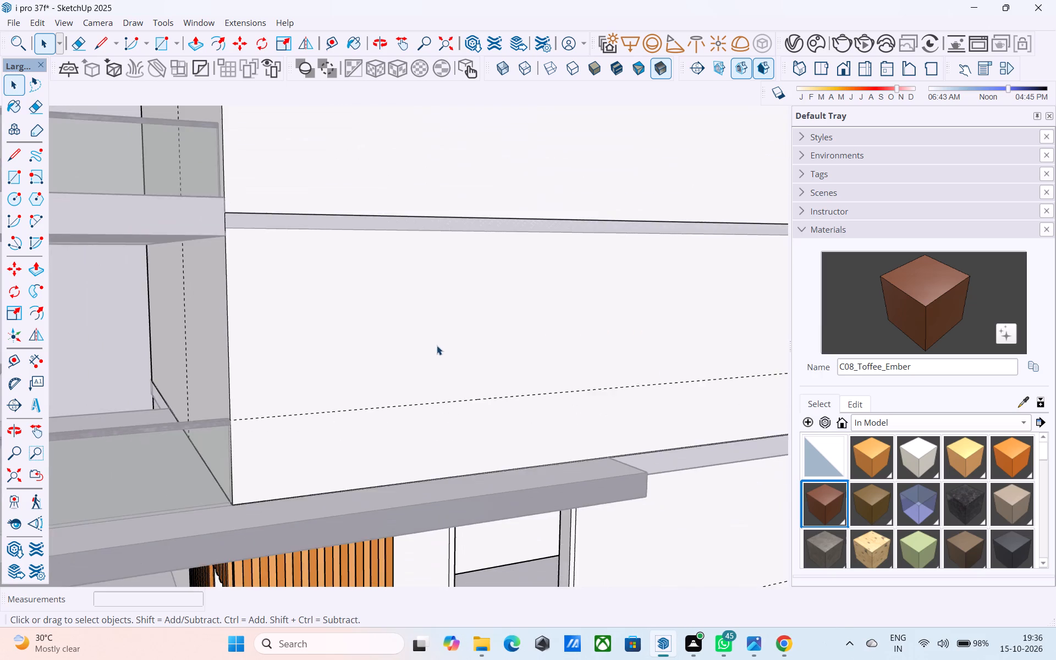
scroll(437, 345, down, 3)
double_click(432, 368)
middle_drag(461, 416, 437, 326)
key(l)
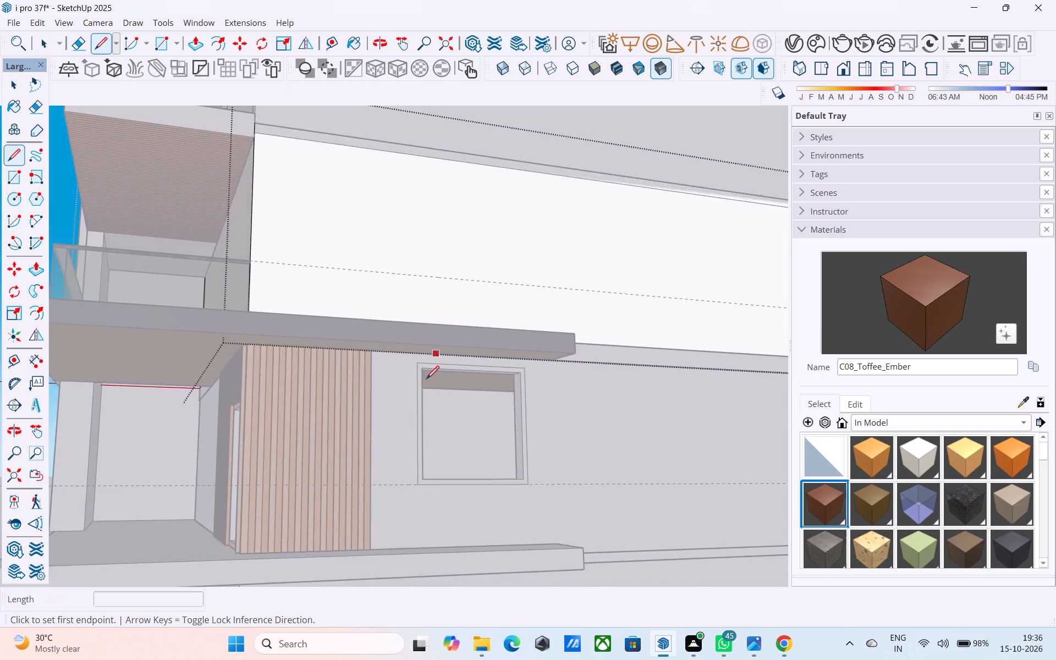
scroll(426, 380, up, 3)
click(410, 356)
middle_drag(445, 221, 420, 367)
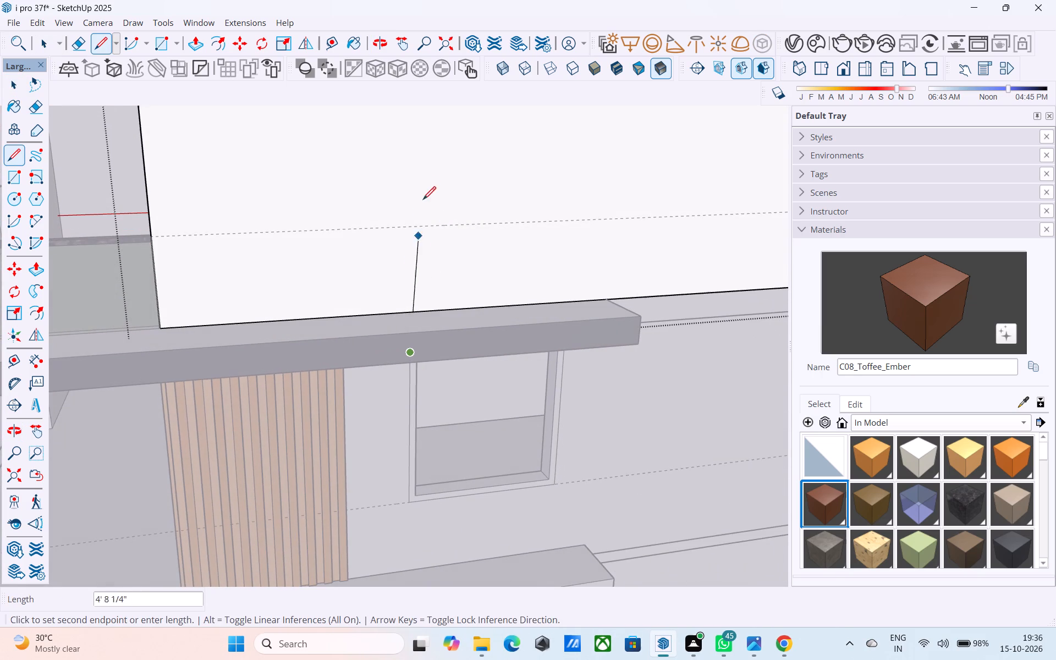
click(406, 178)
Draw a 6' by 6' window rectangle on the wall face from the point where the vertical line crosses the guide.
key(r)
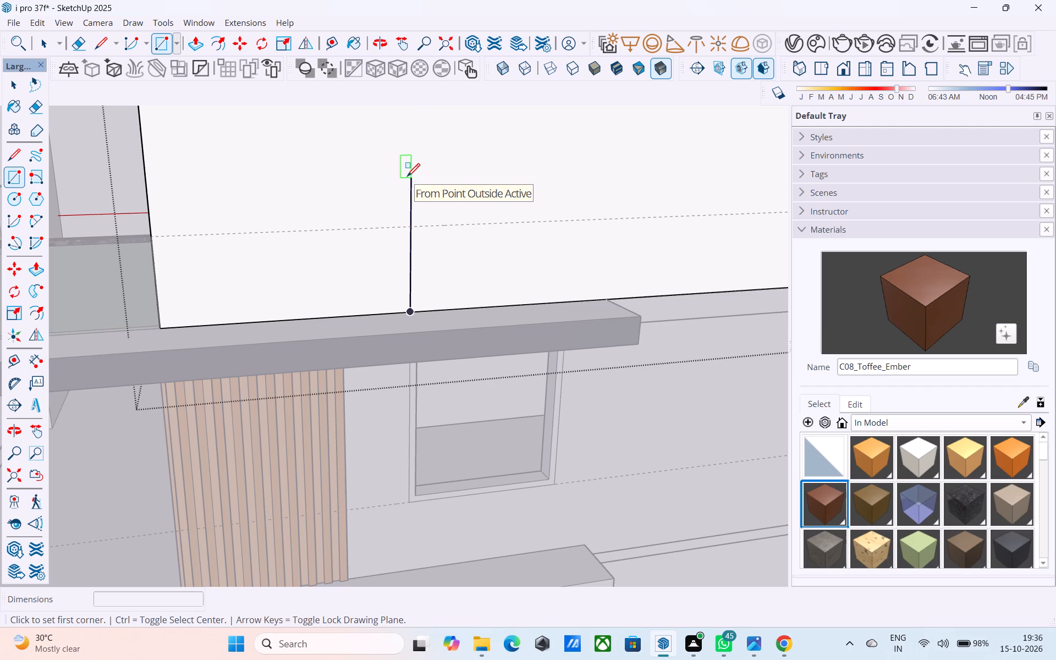
scroll(411, 180, up, 1)
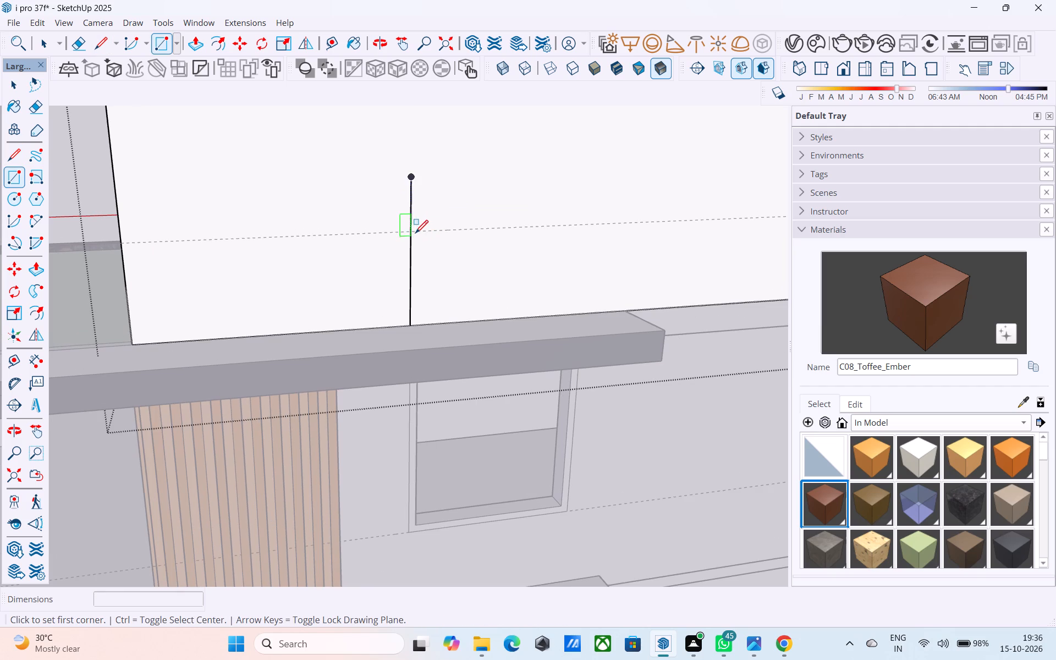
click(414, 234)
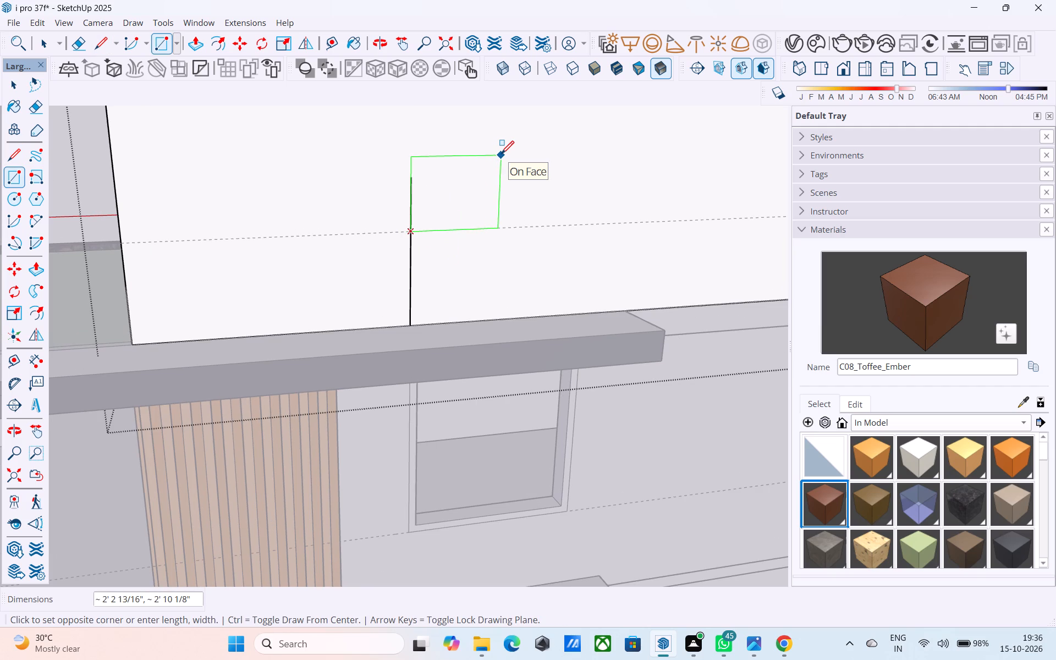
text(6',6')
key(Return)
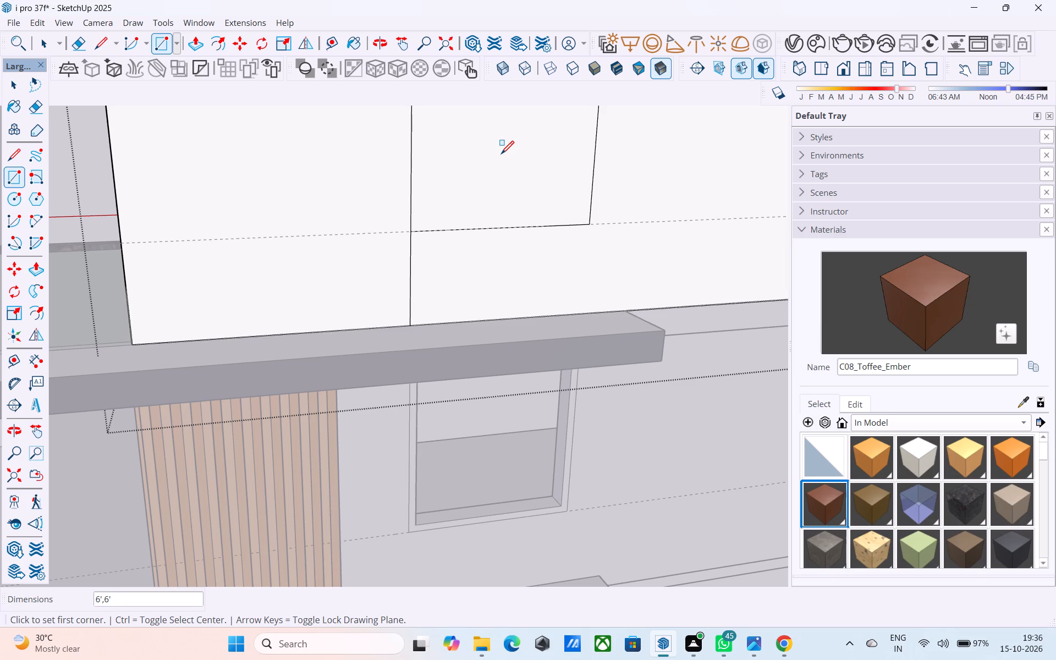
Offset the new window rectangle's outline inward by 3" to form a frame border.
scroll(452, 187, down, 3)
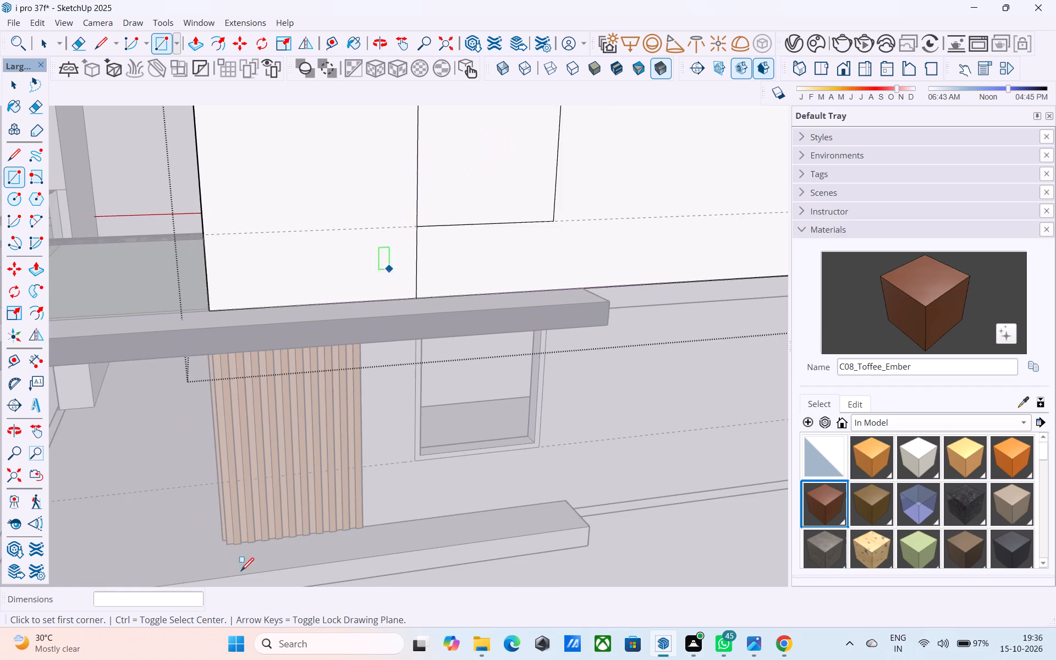
shift+scroll(242, 571, down, 1)
scroll(379, 446, down, 2)
middle_drag(376, 431, 369, 472)
key(space)
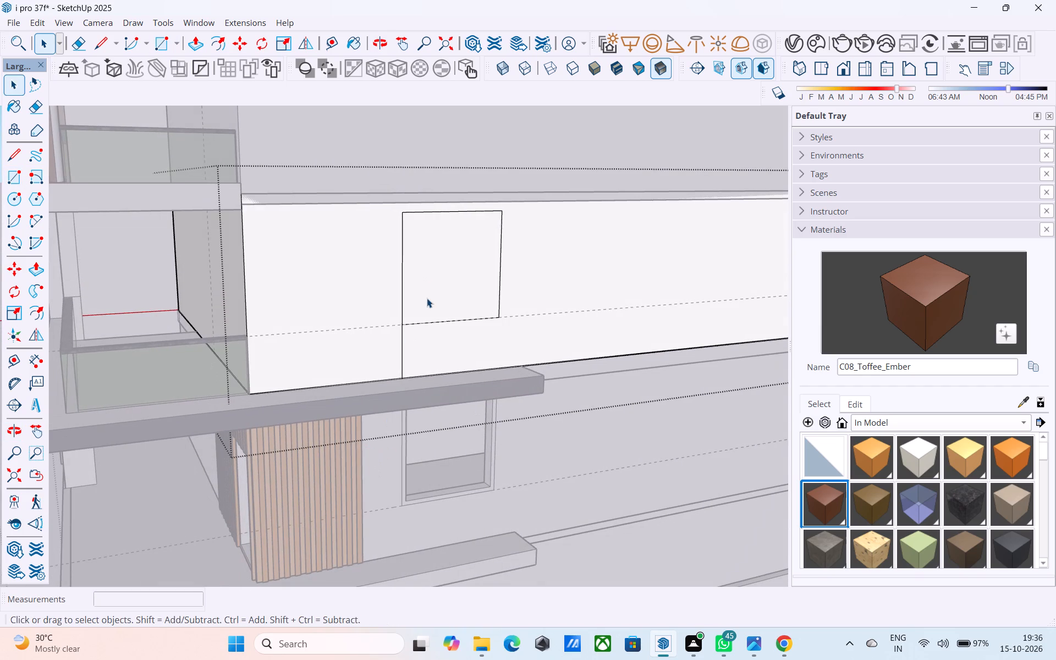
click(427, 298)
scroll(469, 520, up, 1)
shift+middle_drag(469, 520, 455, 565)
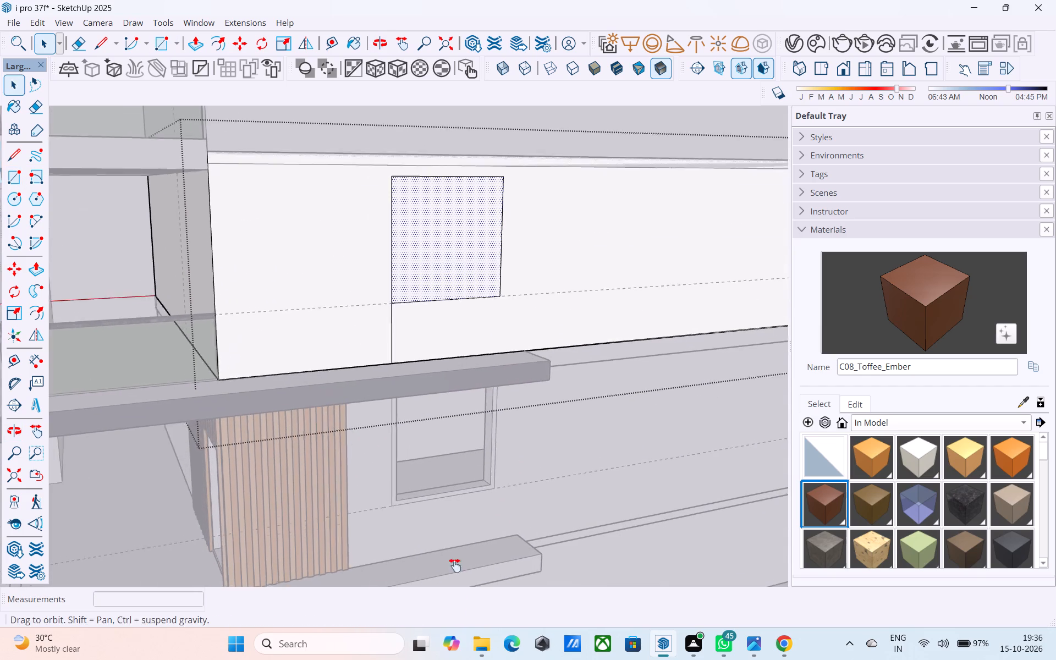
shift+middle_drag(455, 565, 456, 610)
middle_drag(446, 356, 448, 434)
scroll(448, 434, up, 4)
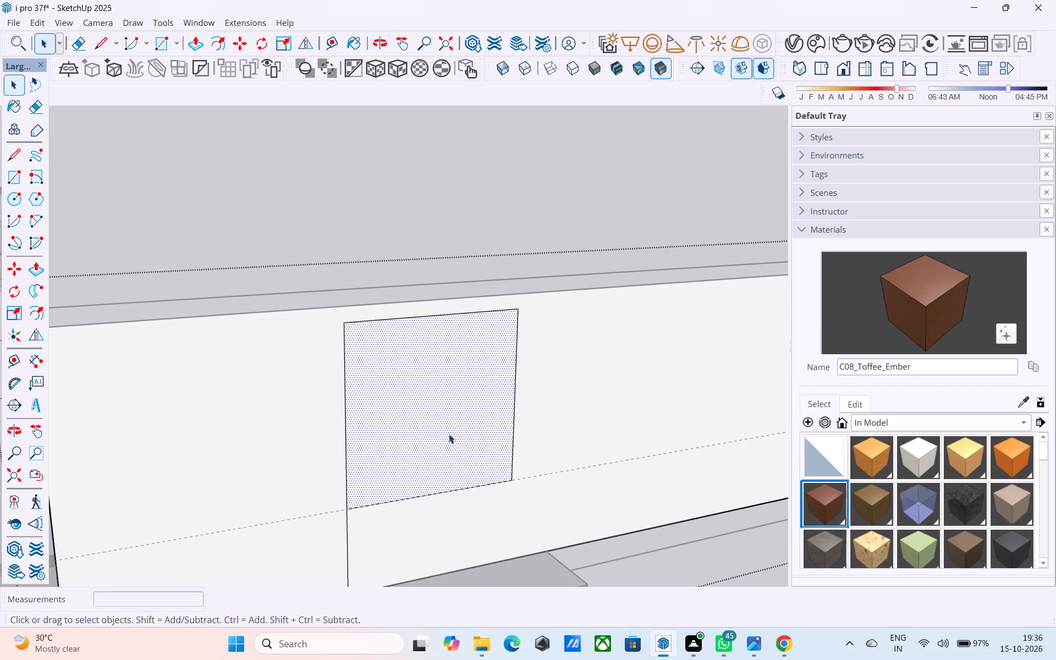
key(f)
click(430, 421)
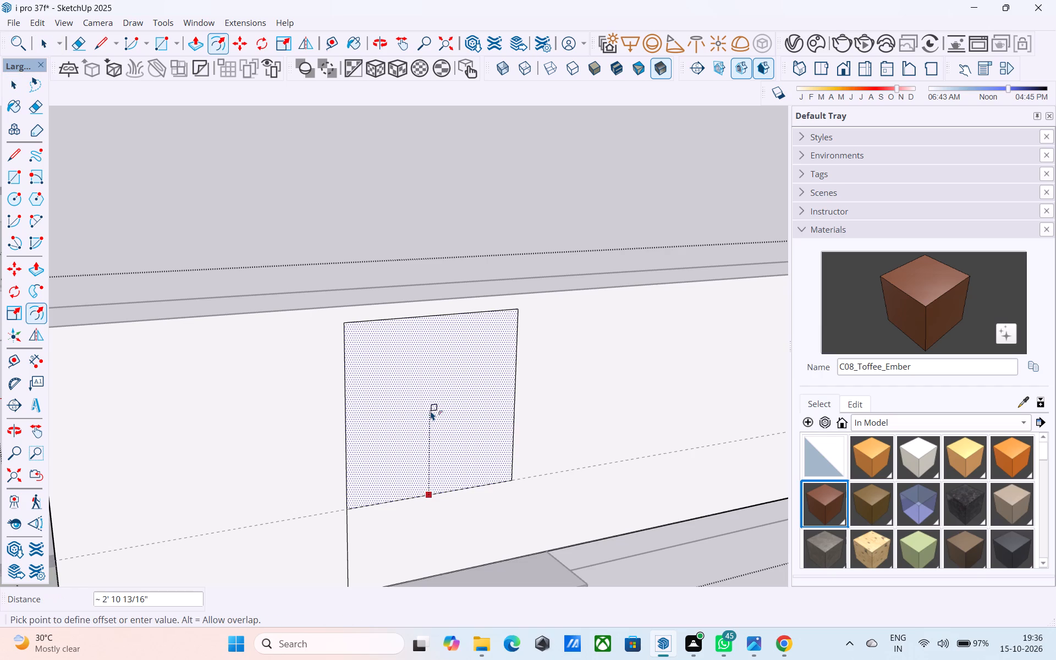
key(3)
key(shift+quotedbl)
key(Return)
Push the face inside the frame border 9" through the wall to cut the upper window opening.
key(space)
click(431, 409)
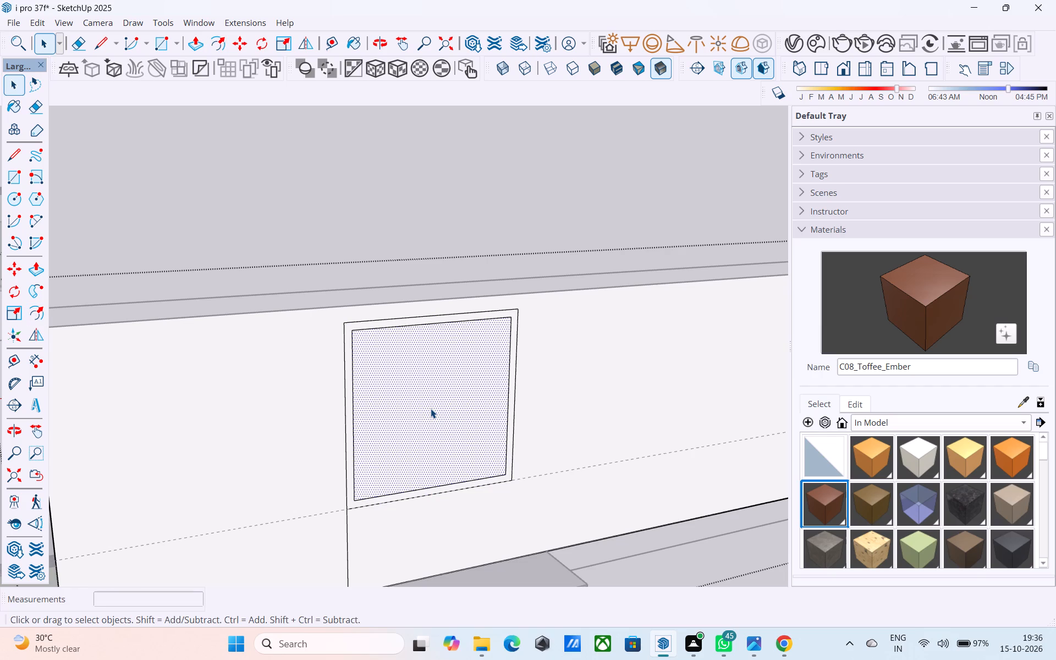
key(p)
click(431, 409)
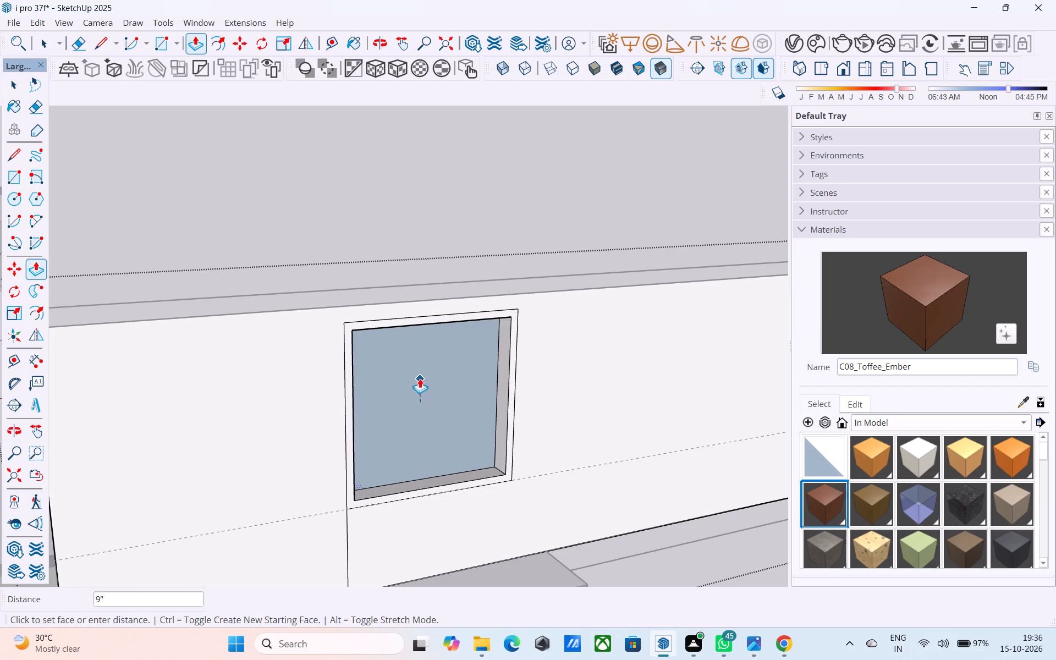
scroll(391, 349, up, 6)
click(391, 353)
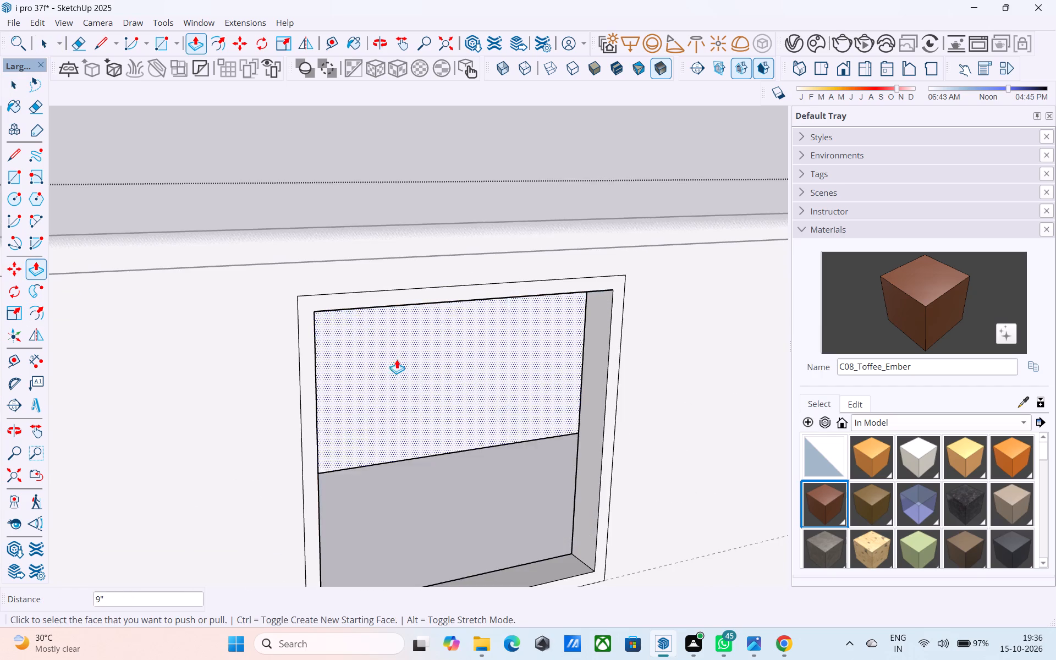
Erase the leftover vertical construction line between the upper window and the lower window frame.
scroll(406, 384, down, 9)
middle_drag(372, 471, 397, 390)
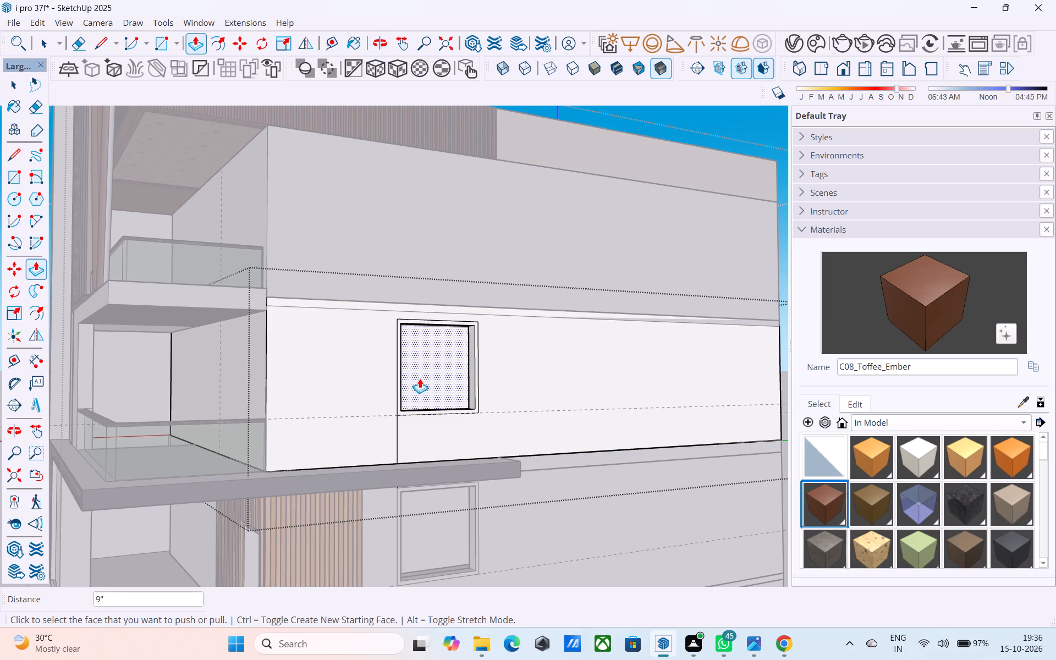
scroll(413, 381, down, 6)
scroll(411, 398, up, 9)
key(e)
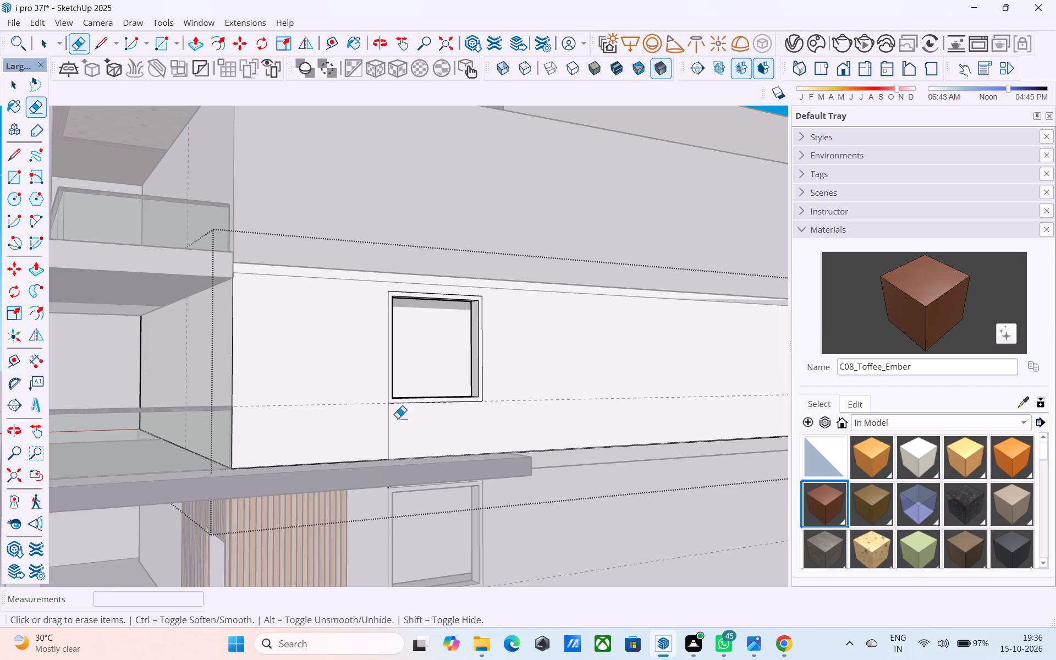
drag(397, 418, 370, 426)
scroll(371, 426, down, 4)
middle_drag(381, 470, 373, 431)
scroll(379, 431, up, 12)
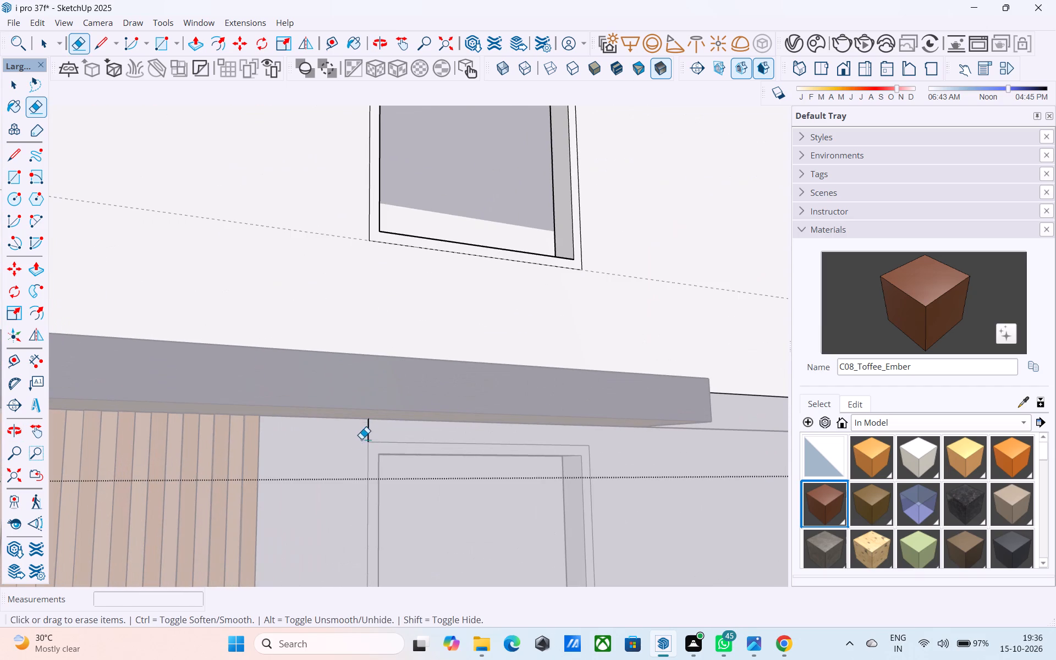
click(367, 435)
scroll(368, 434, down, 15)
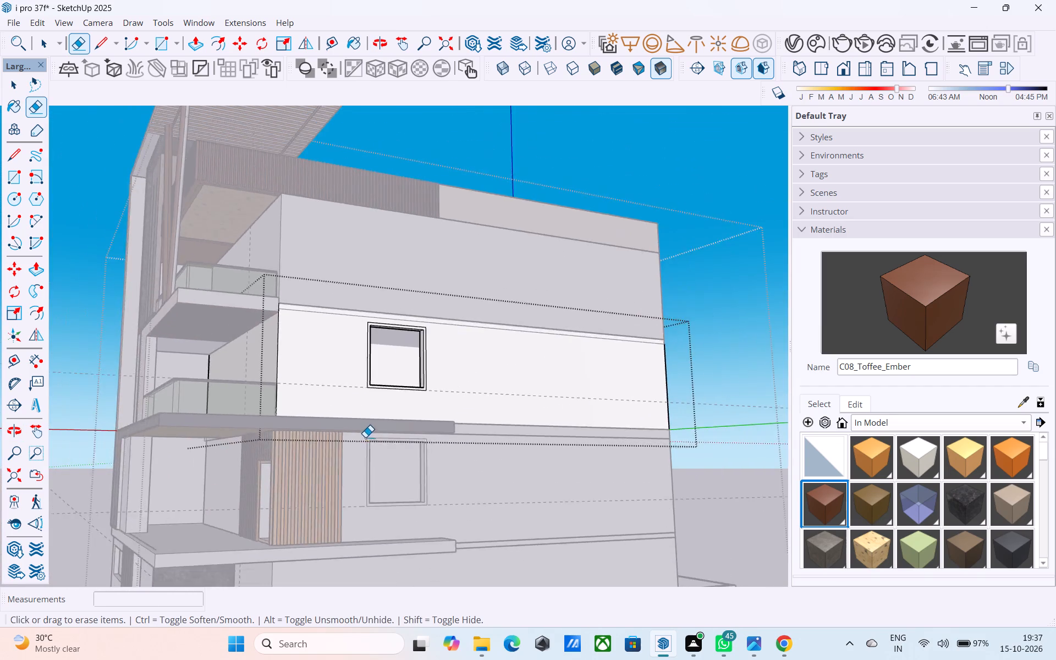
Examine the new upper window opening and its alignment with the window below from several angles.
middle_drag(364, 438, 350, 491)
key(space)
scroll(400, 463, down, 7)
middle_drag(424, 447, 555, 452)
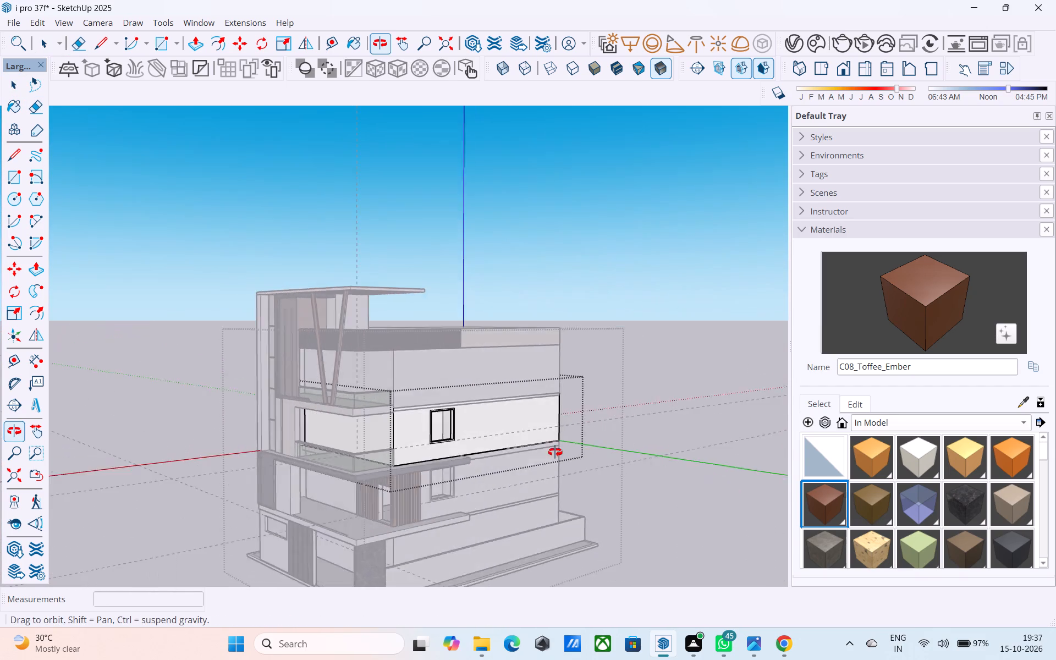
middle_drag(555, 452, 439, 459)
scroll(439, 458, up, 14)
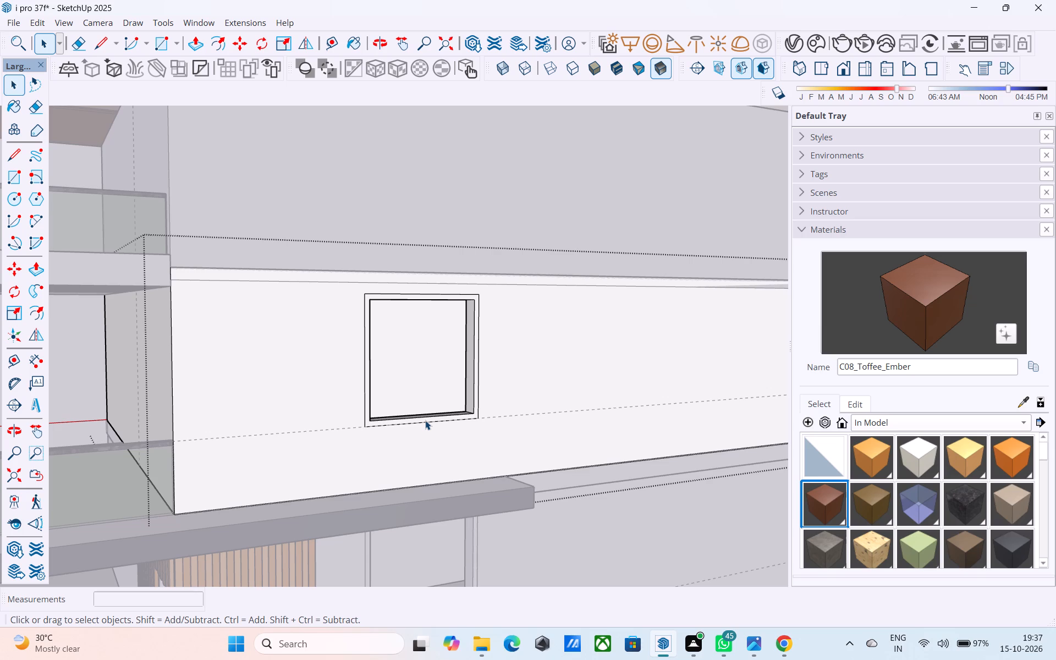
scroll(407, 359, down, 9)
middle_drag(403, 360, 369, 367)
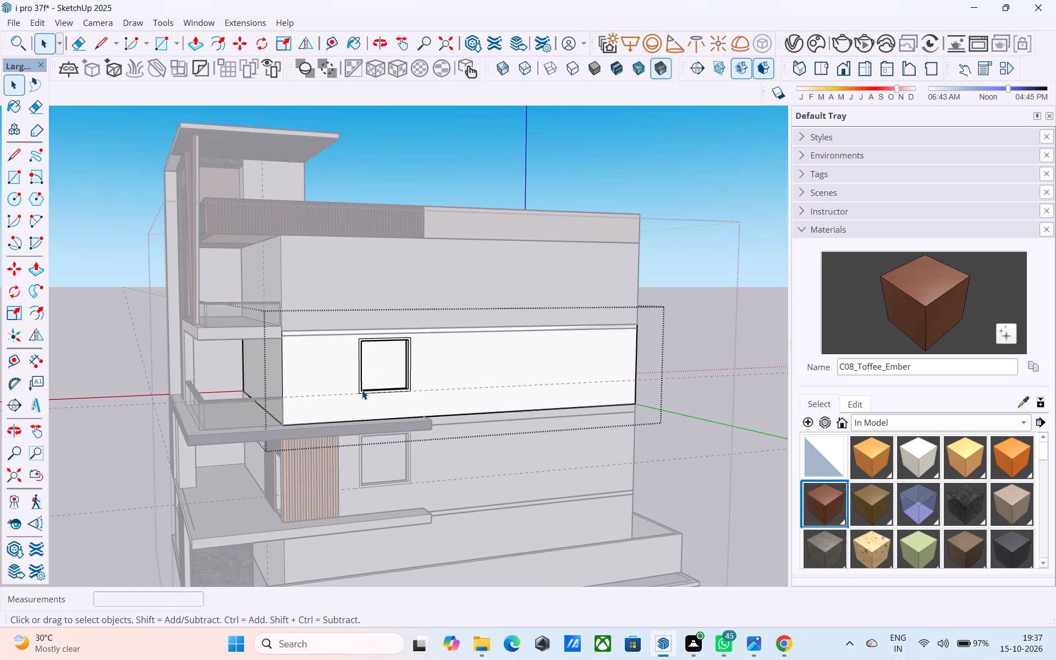
middle_drag(362, 390, 381, 402)
scroll(381, 402, up, 8)
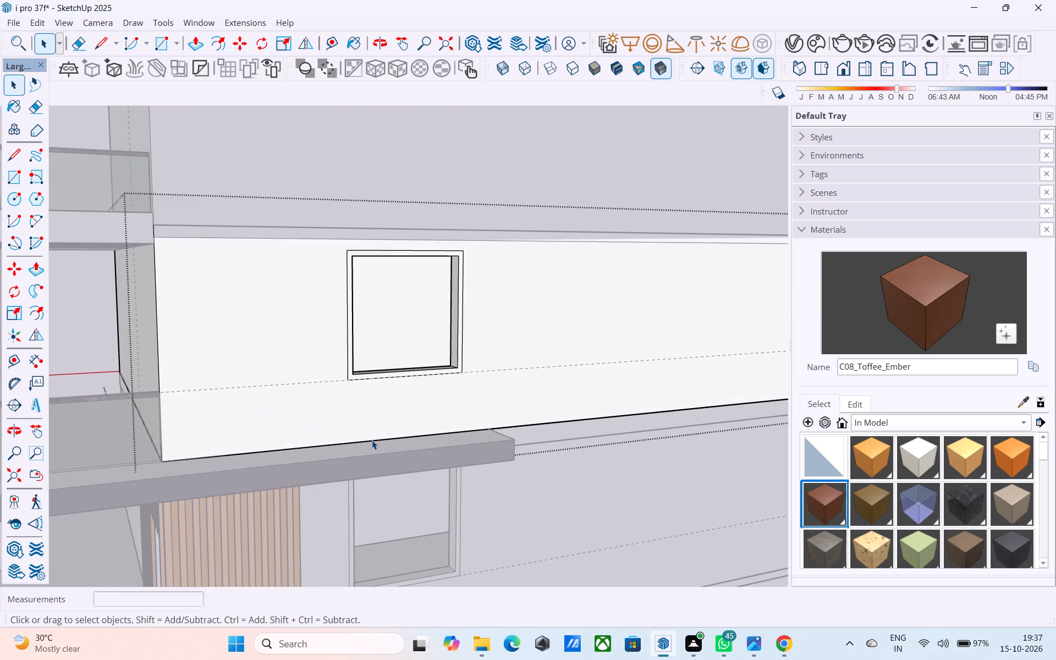
Draw two 3' vertical lines from the upper window frame's bottom corners down to the slab edge.
scroll(359, 394, up, 4)
key(l)
click(343, 373)
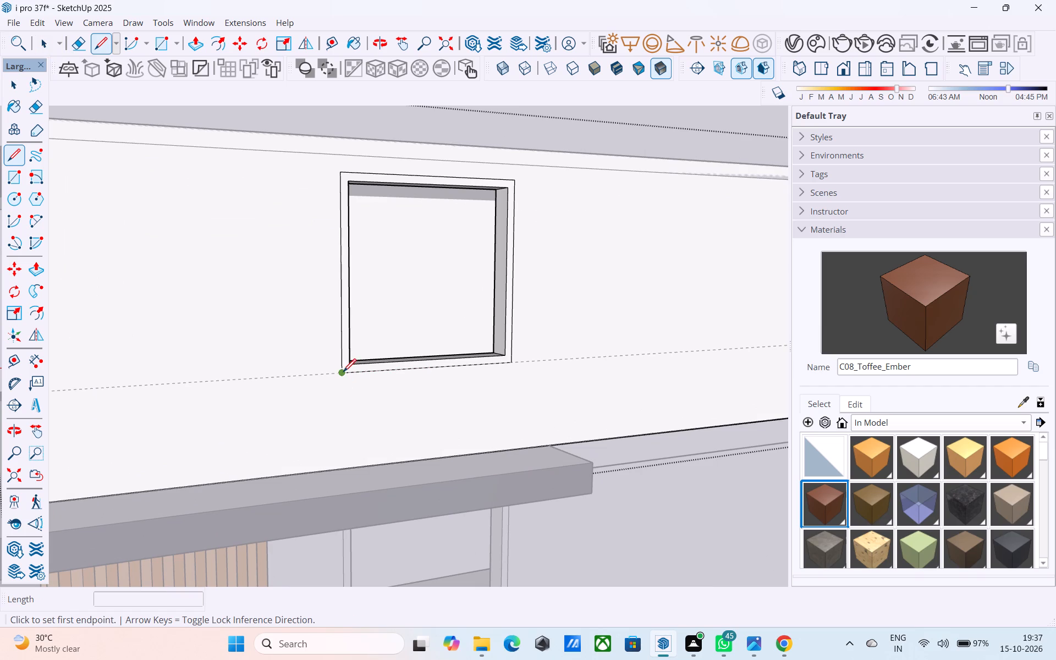
click(342, 472)
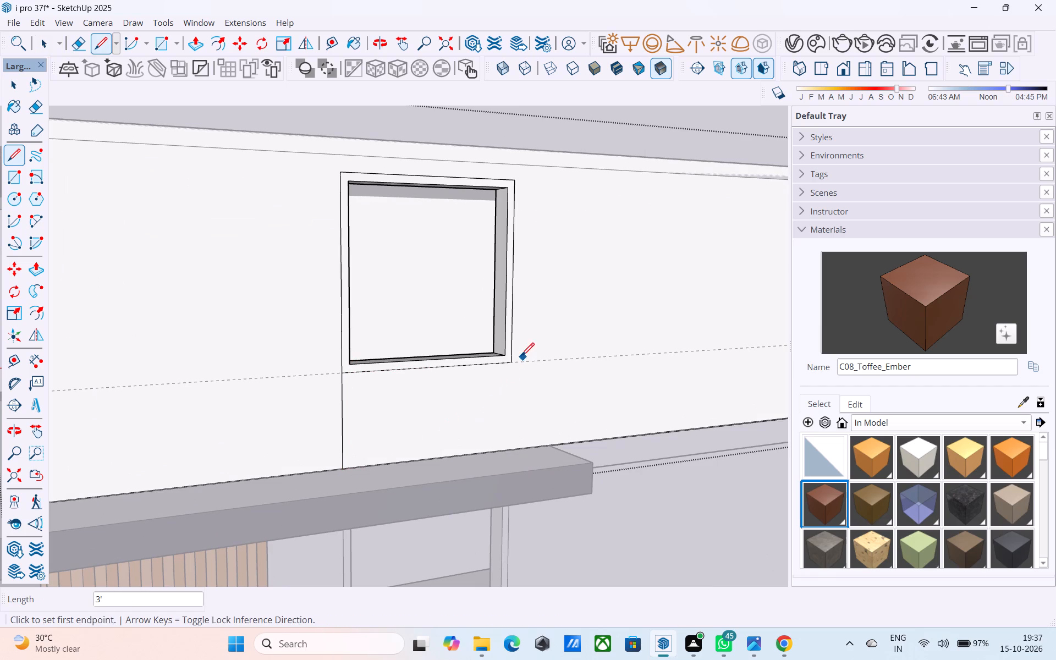
click(514, 359)
click(514, 453)
key(space)
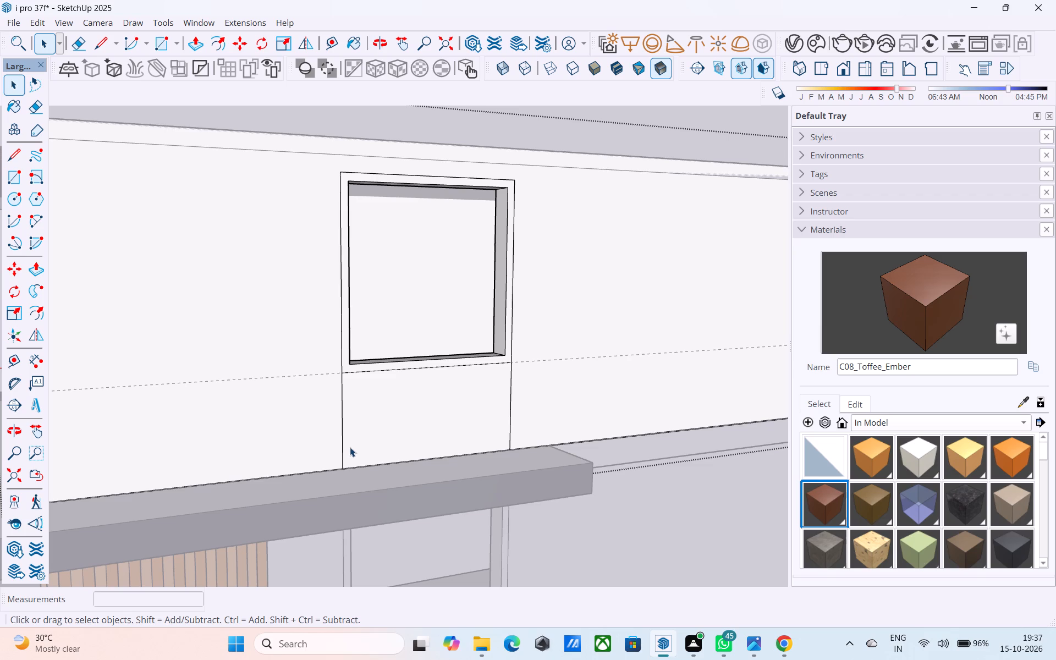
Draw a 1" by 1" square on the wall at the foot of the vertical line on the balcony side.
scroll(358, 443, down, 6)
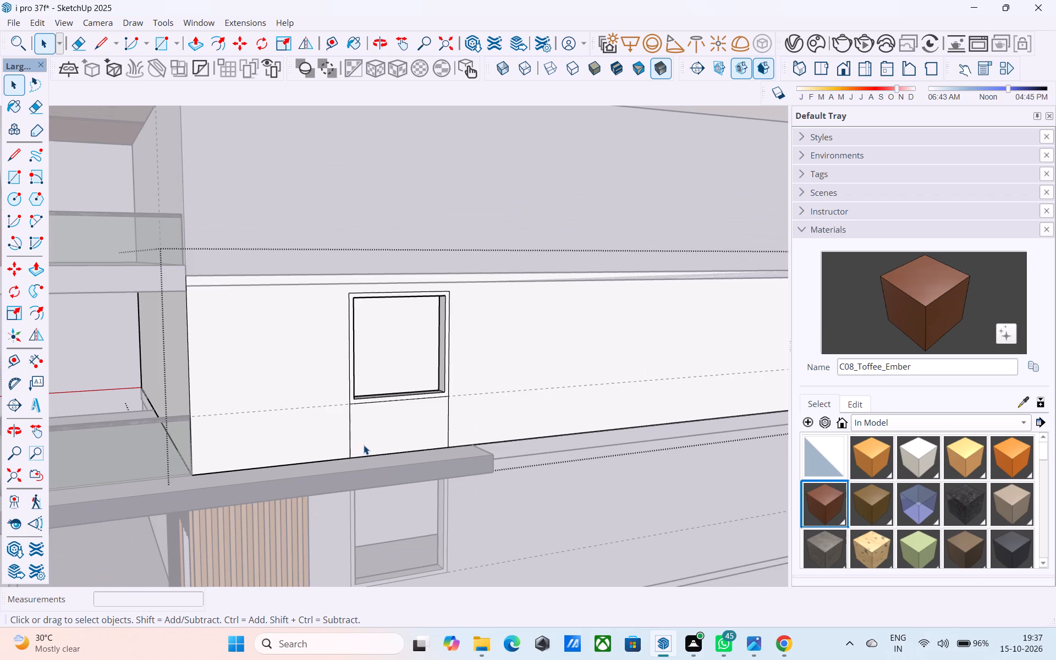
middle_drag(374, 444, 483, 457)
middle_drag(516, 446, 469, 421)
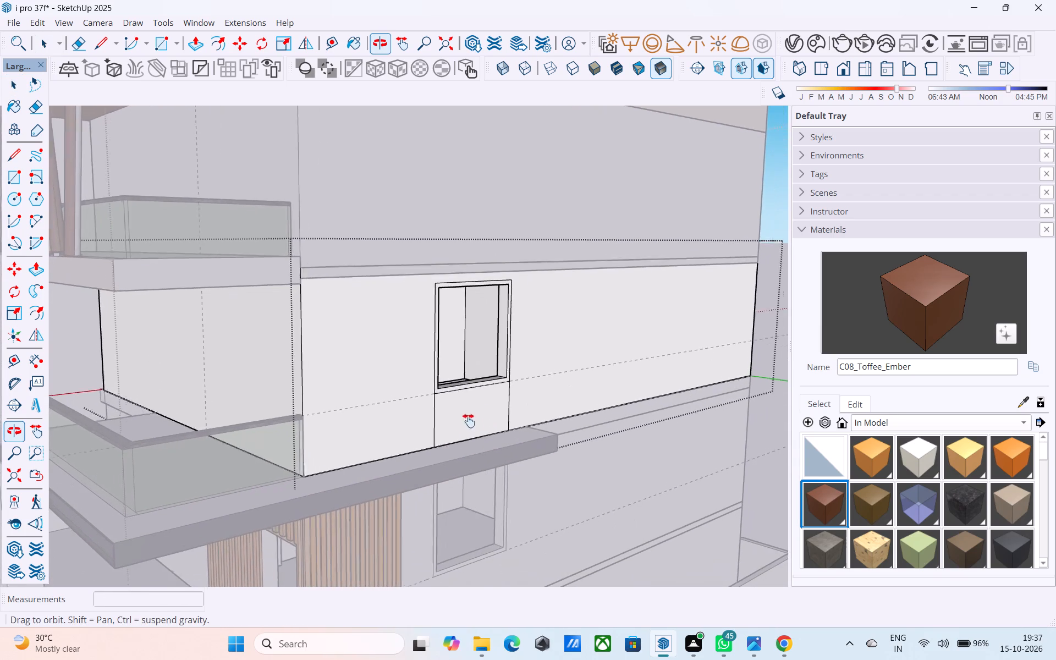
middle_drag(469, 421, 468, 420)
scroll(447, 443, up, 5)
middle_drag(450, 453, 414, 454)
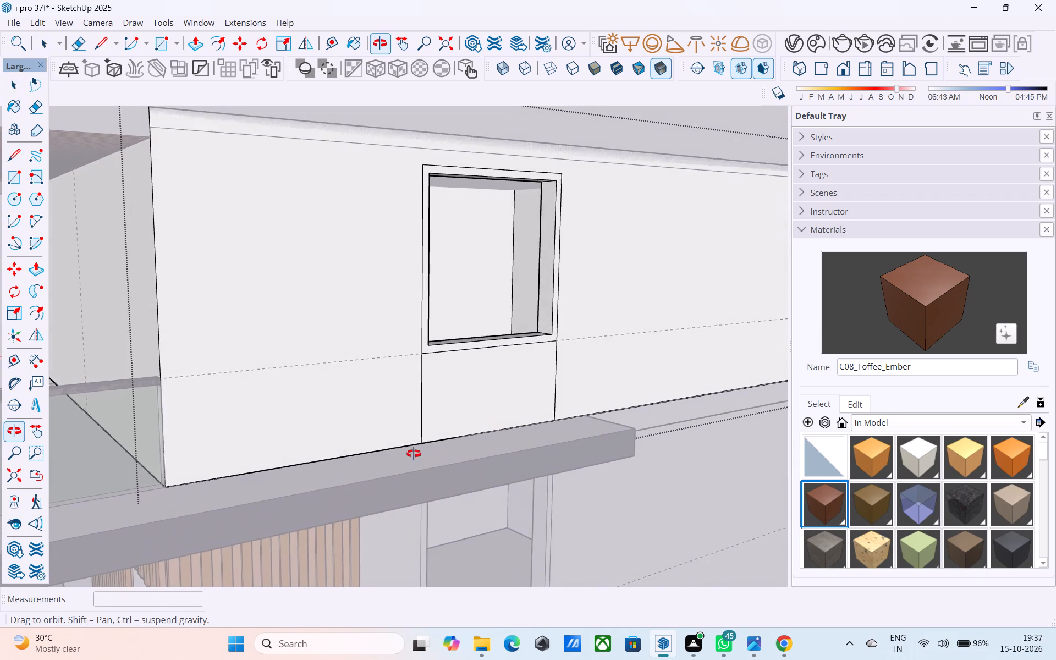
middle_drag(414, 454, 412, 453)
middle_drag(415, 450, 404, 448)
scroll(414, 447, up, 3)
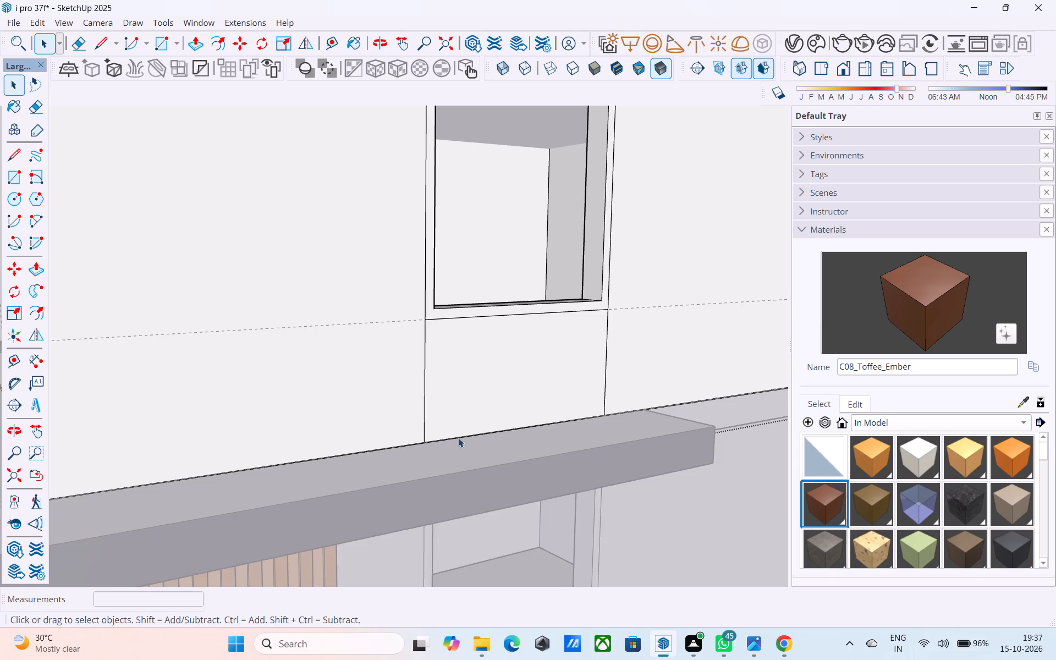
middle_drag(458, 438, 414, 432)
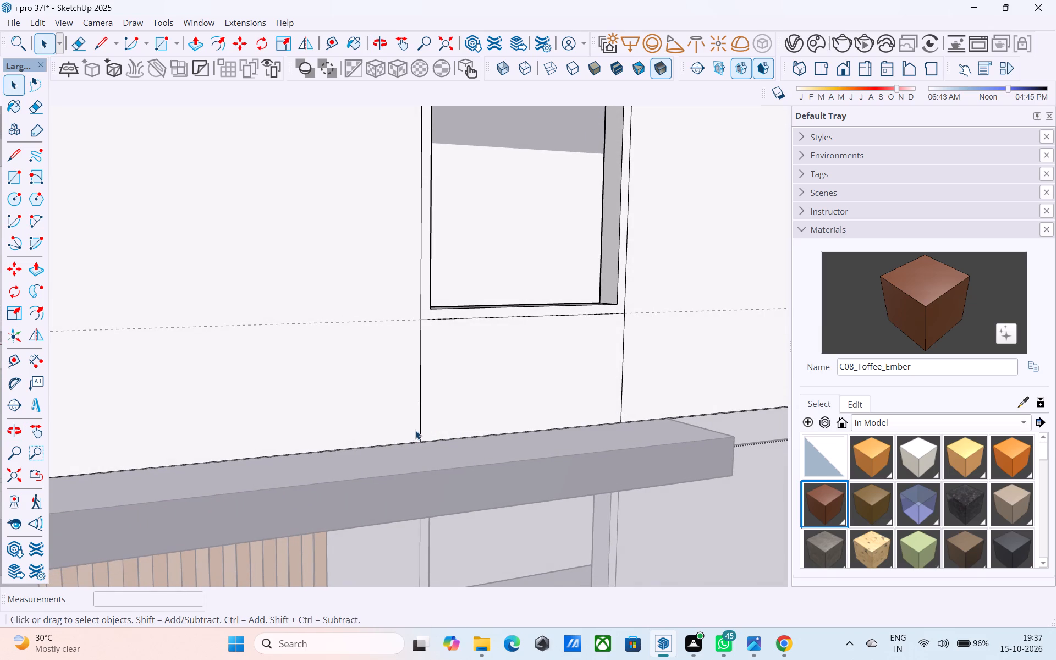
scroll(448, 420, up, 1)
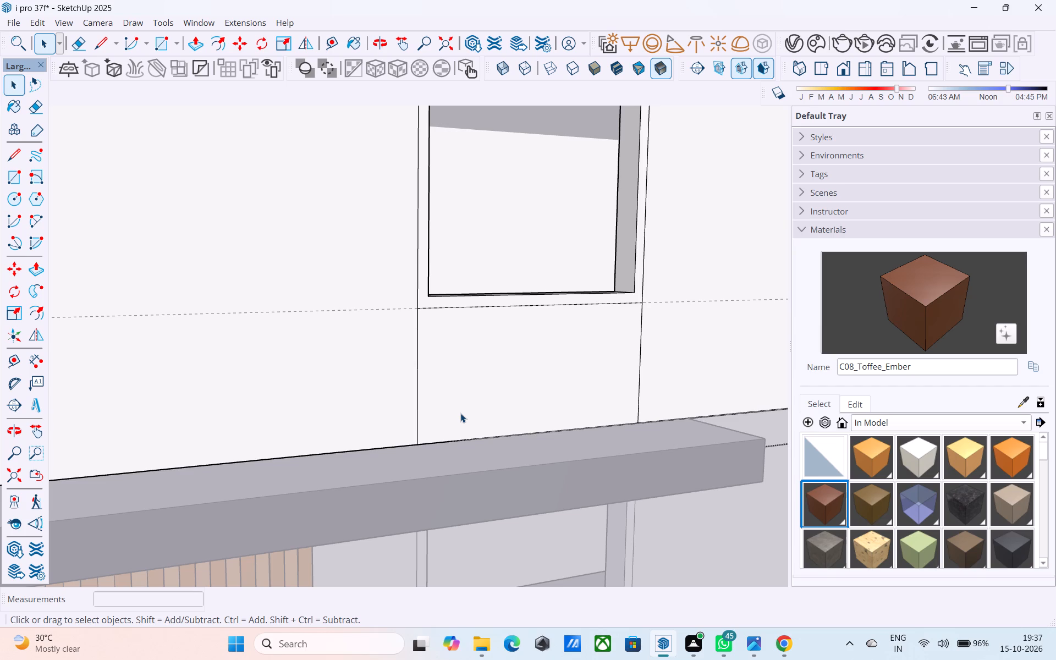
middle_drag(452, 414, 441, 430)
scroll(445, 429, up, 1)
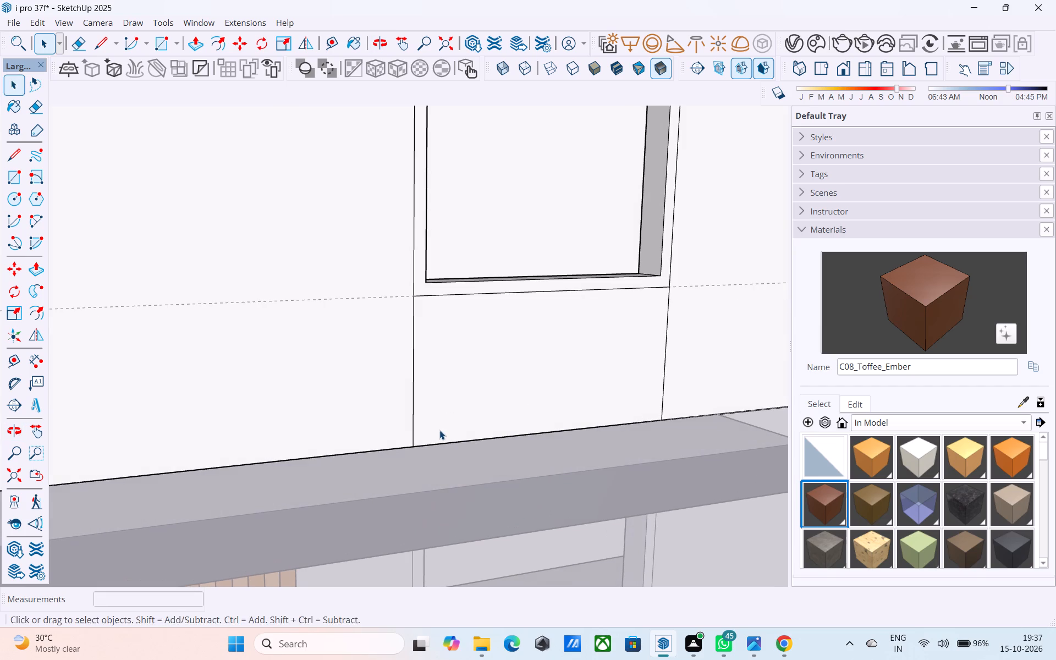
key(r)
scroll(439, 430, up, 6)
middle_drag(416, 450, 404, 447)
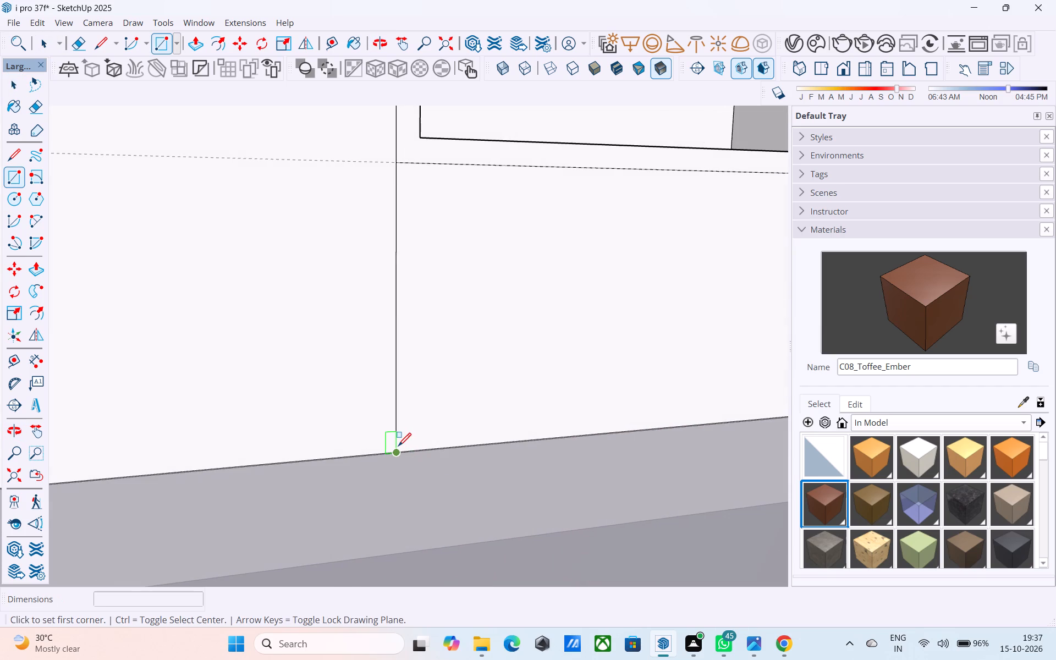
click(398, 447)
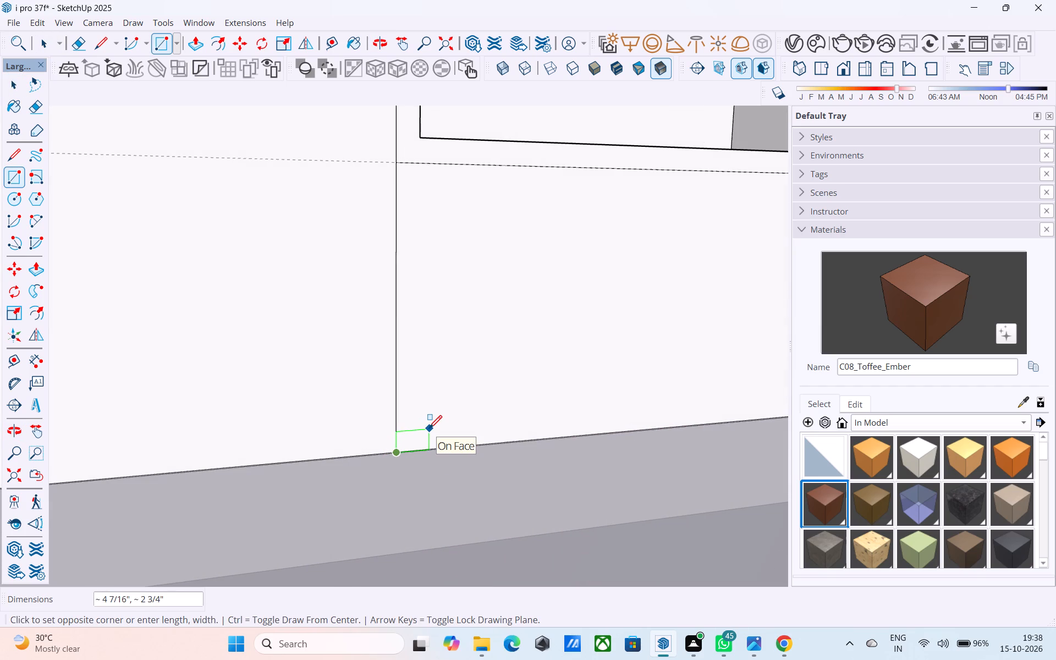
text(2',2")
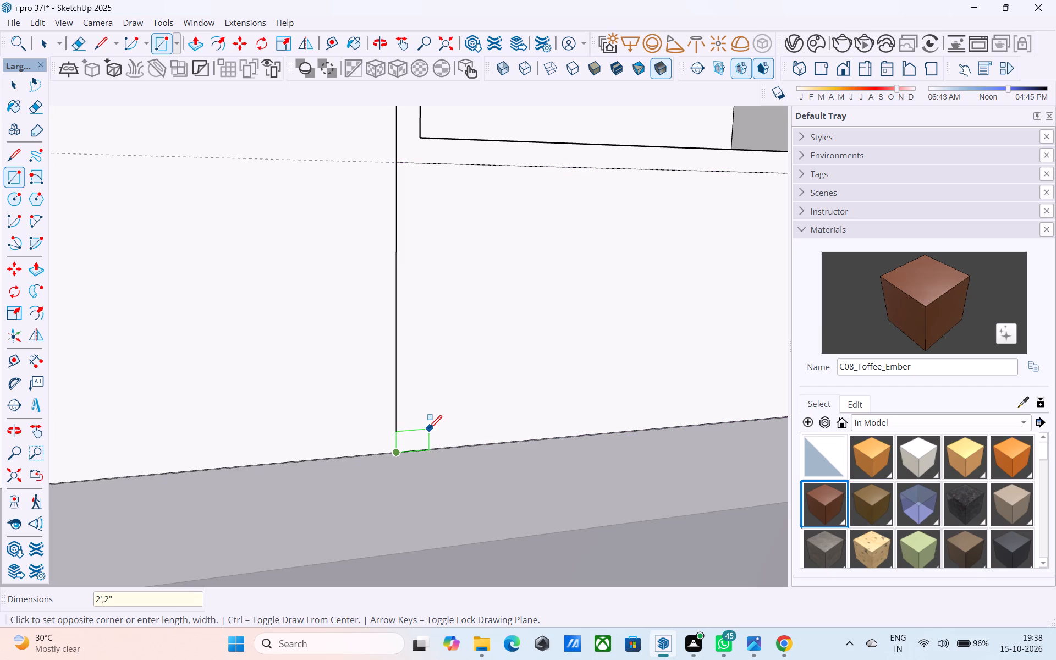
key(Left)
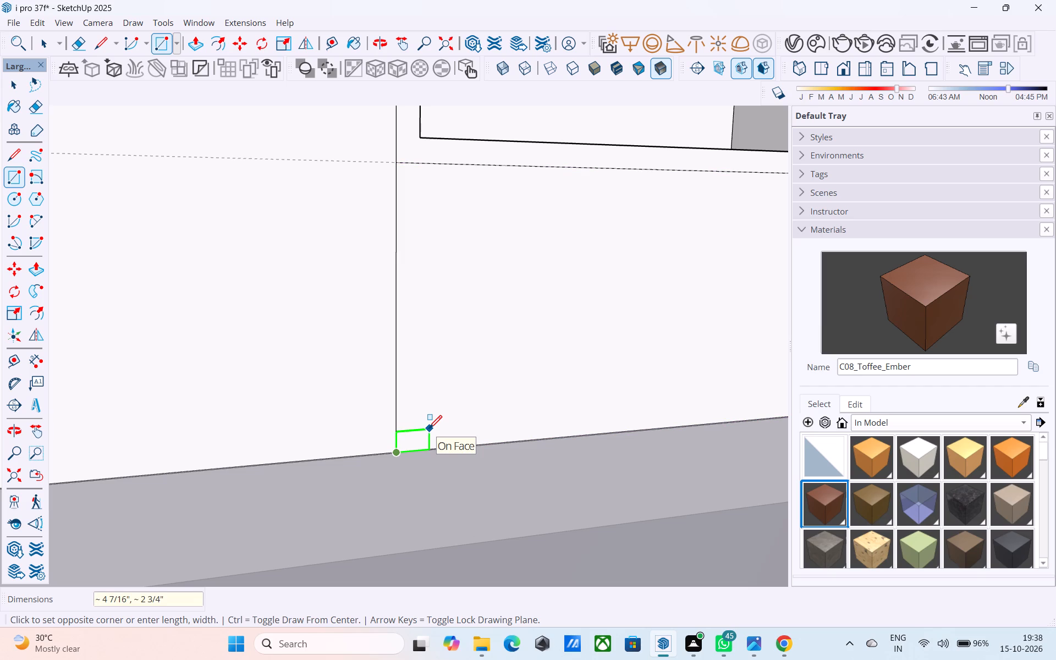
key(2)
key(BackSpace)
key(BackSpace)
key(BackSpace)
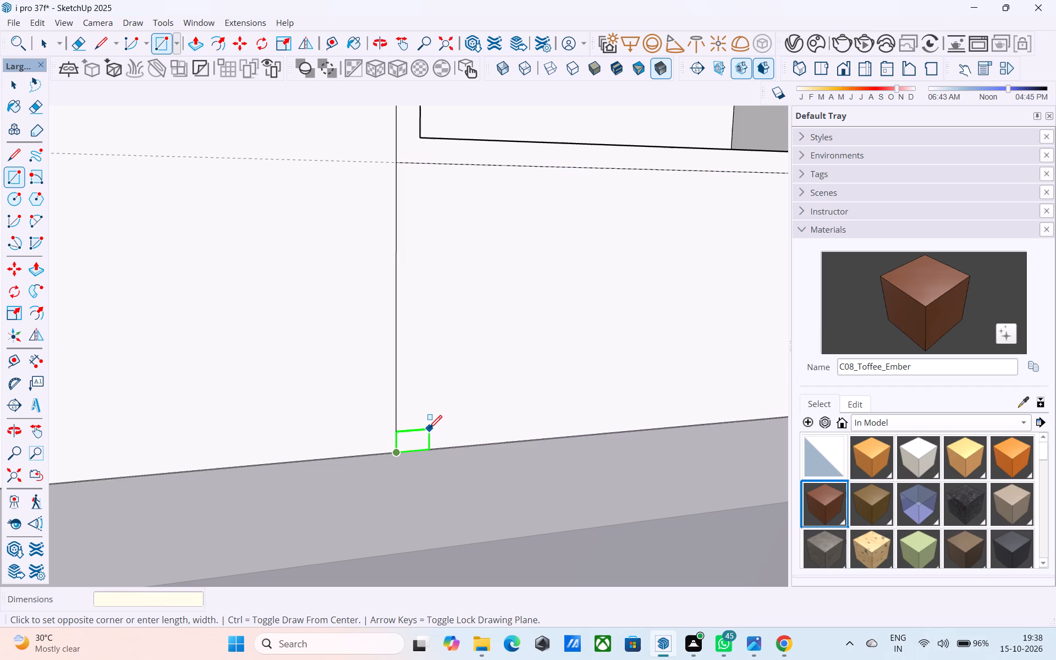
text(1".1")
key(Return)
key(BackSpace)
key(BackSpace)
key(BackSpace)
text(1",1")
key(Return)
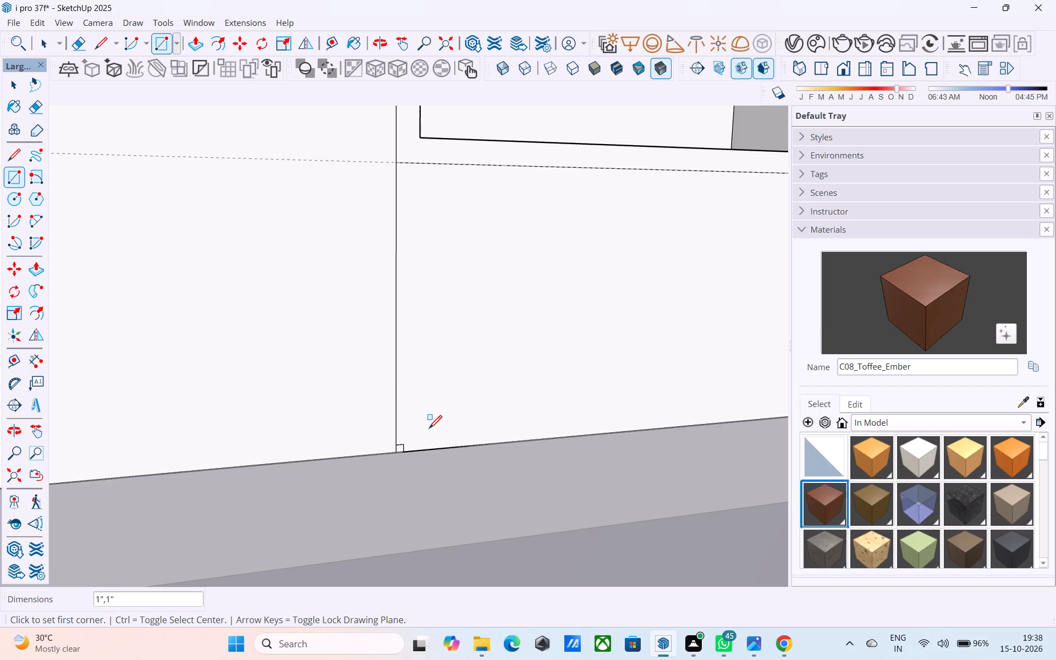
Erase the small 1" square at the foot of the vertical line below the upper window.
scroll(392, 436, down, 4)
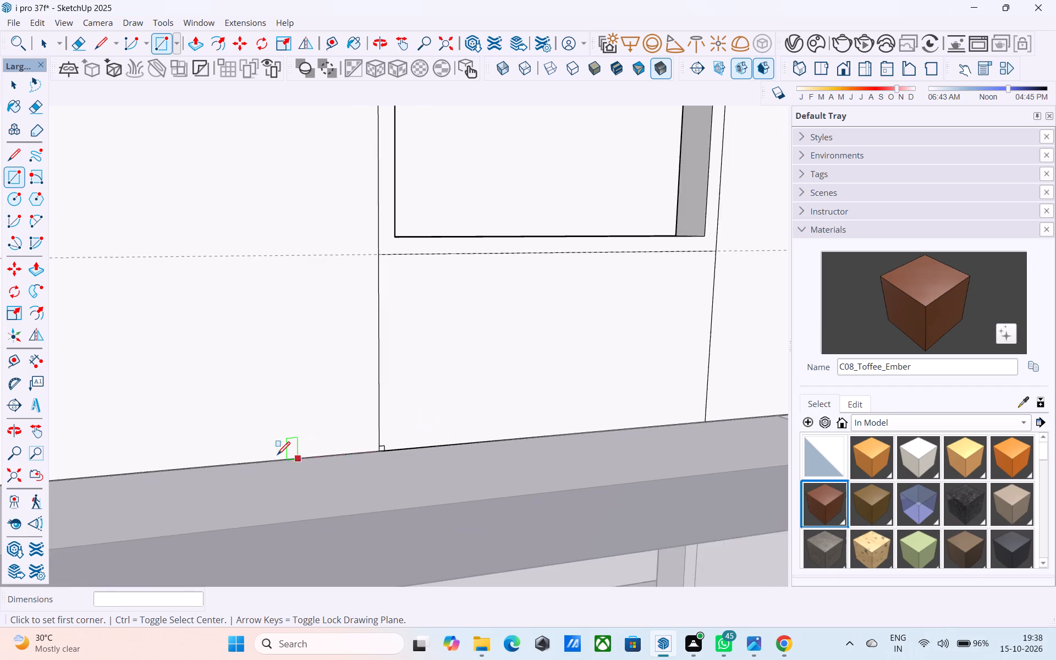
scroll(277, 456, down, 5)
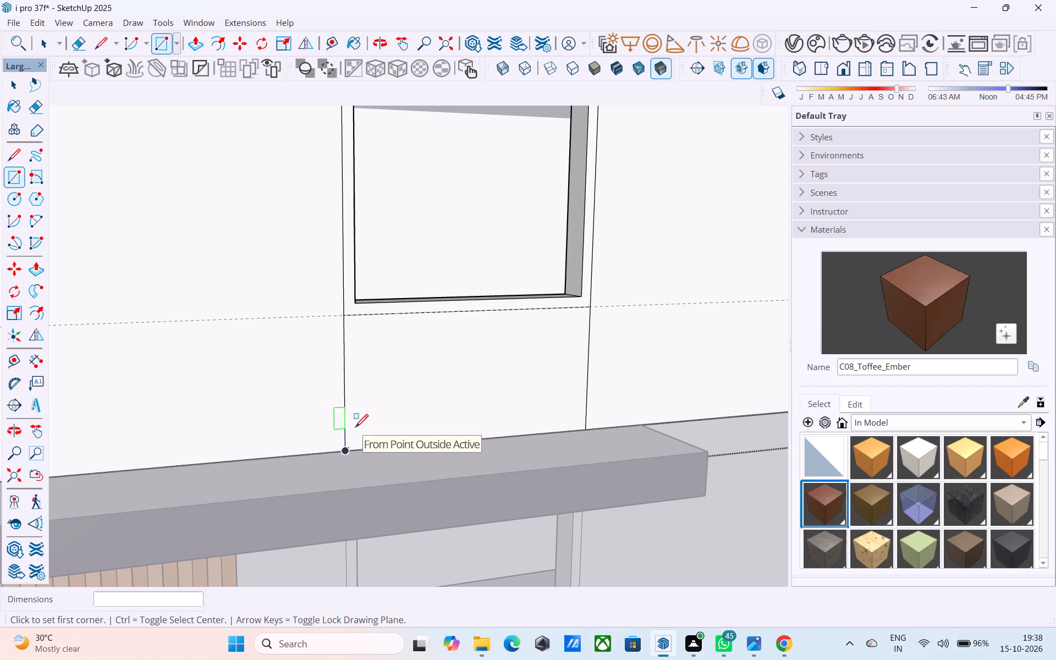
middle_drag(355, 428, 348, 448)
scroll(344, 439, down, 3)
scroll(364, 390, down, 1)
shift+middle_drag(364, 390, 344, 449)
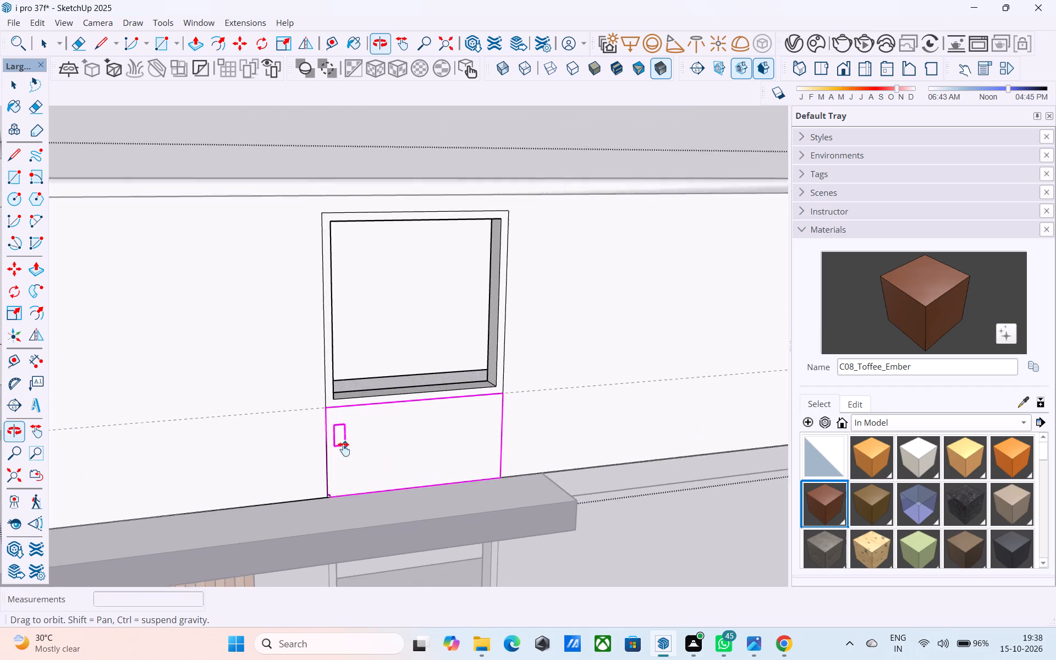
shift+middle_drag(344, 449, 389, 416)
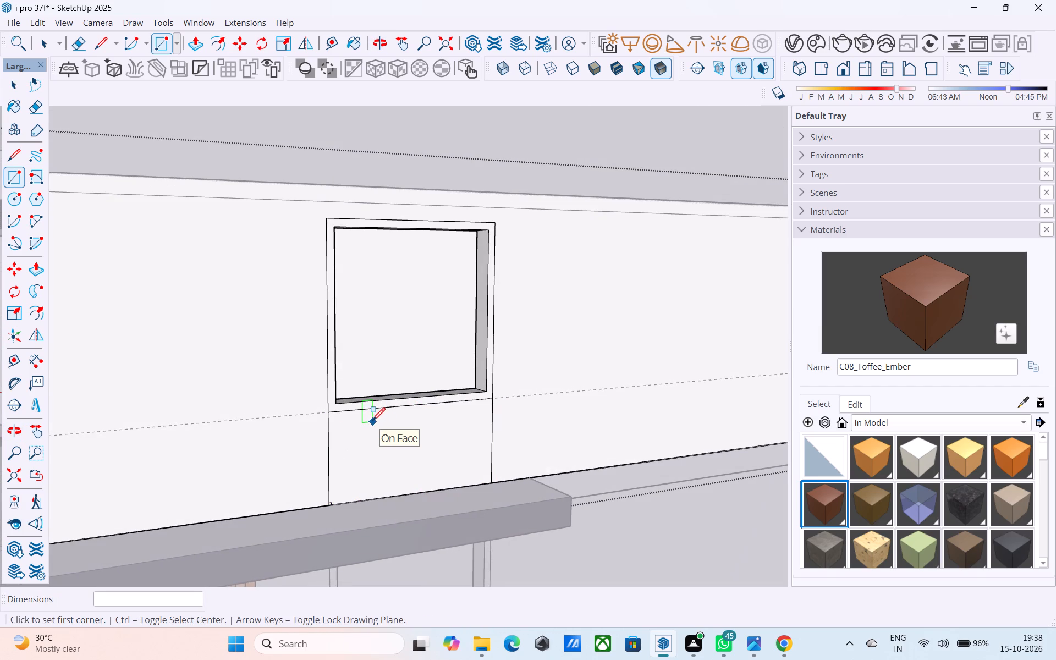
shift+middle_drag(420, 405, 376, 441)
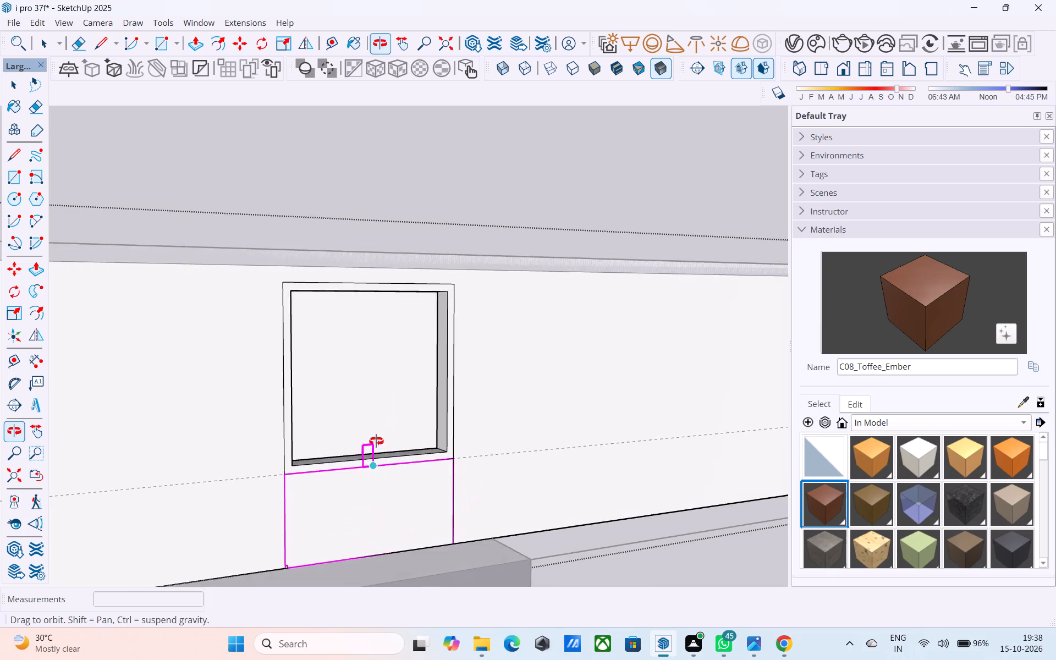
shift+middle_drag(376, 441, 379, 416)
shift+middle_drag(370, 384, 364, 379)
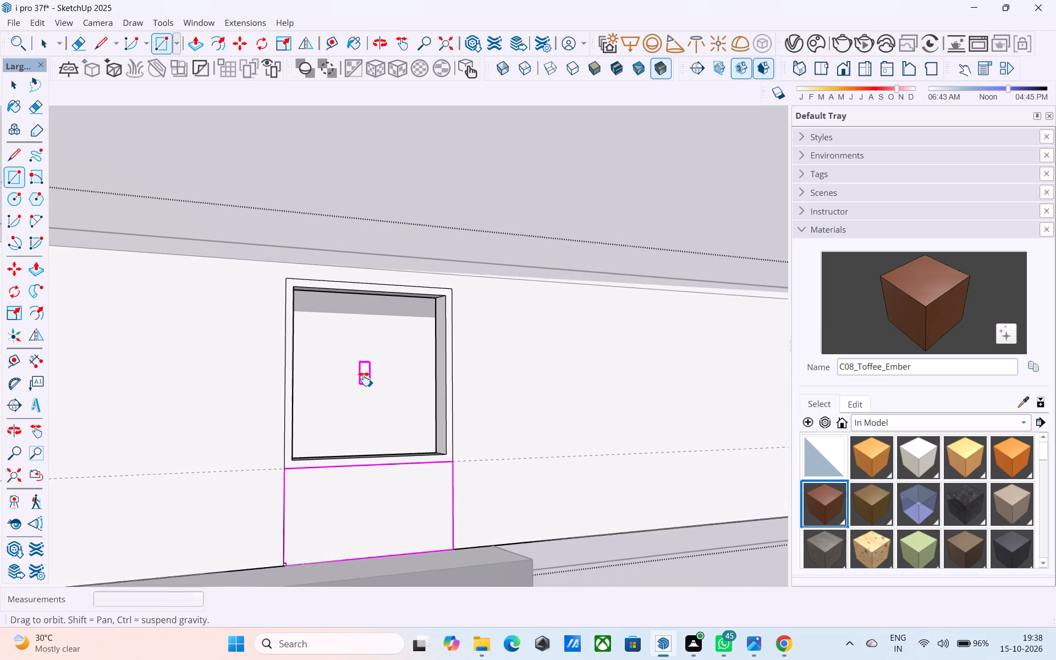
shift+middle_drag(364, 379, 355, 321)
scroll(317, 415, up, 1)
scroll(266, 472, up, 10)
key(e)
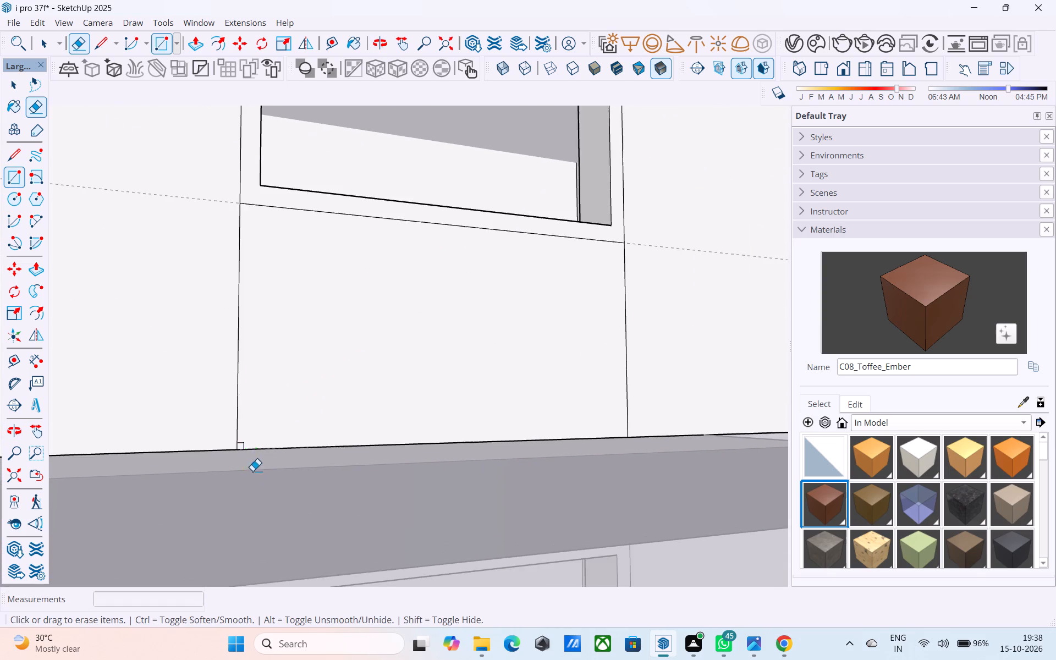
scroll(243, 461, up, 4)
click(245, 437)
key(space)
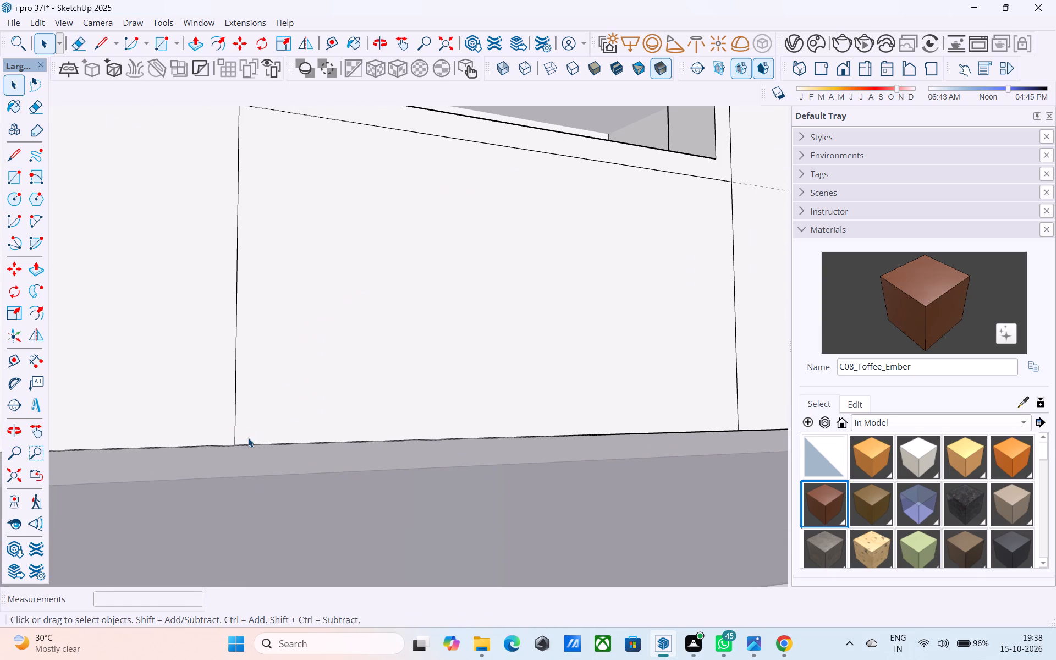
Draw a 4" by 4" square on the wall where the balcony-side vertical line meets the slab.
key(r)
scroll(249, 438, down, 5)
middle_drag(249, 438, 240, 464)
scroll(240, 464, up, 4)
click(241, 436)
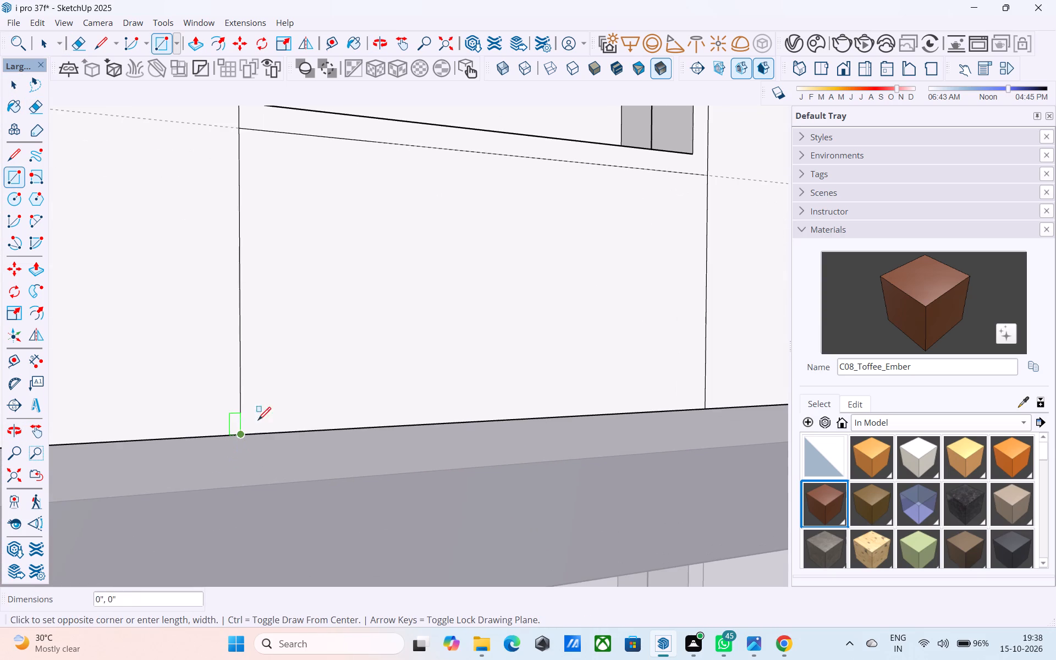
text(4",4")
key(Return)
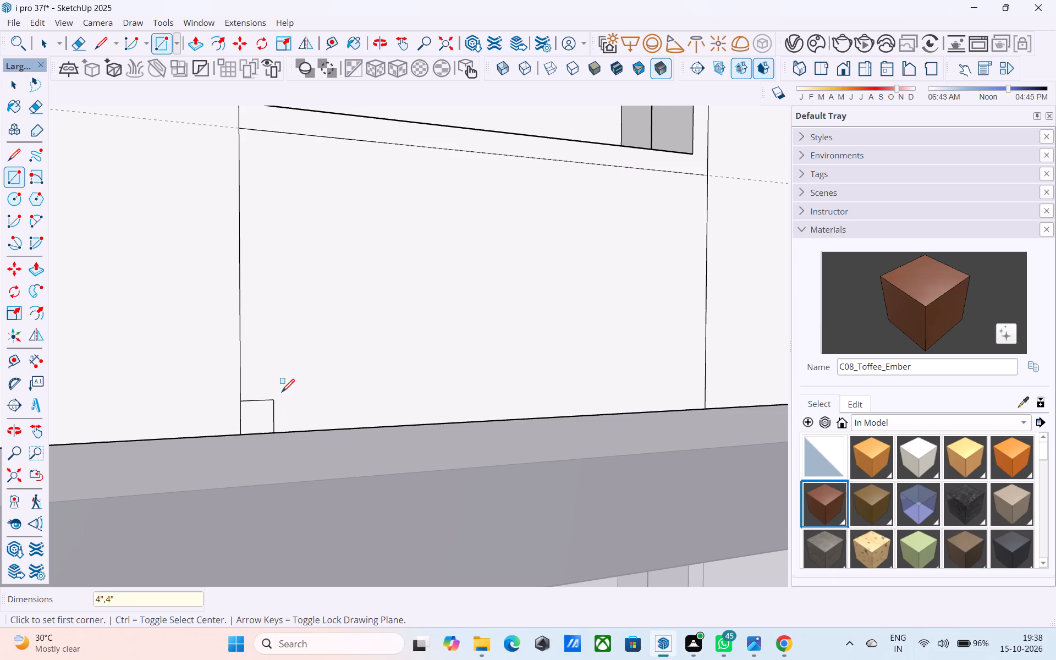
Copy the 4" square along the slab to the opposite vertical line and divide the spacing into 10 equal intervals.
key(space)
click(266, 411)
key(m)
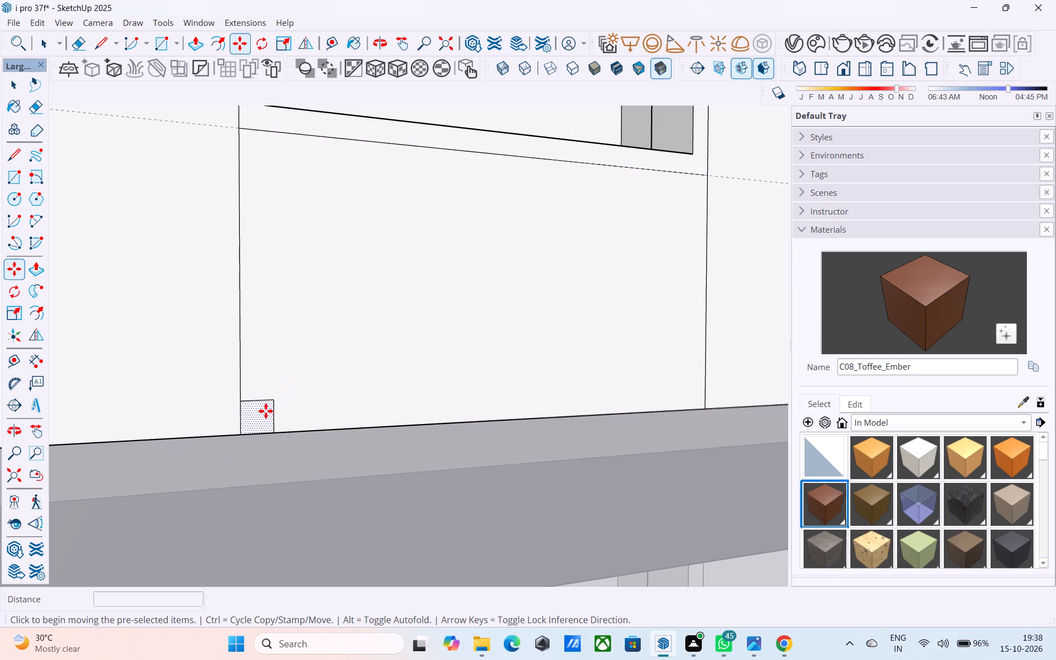
click(245, 404)
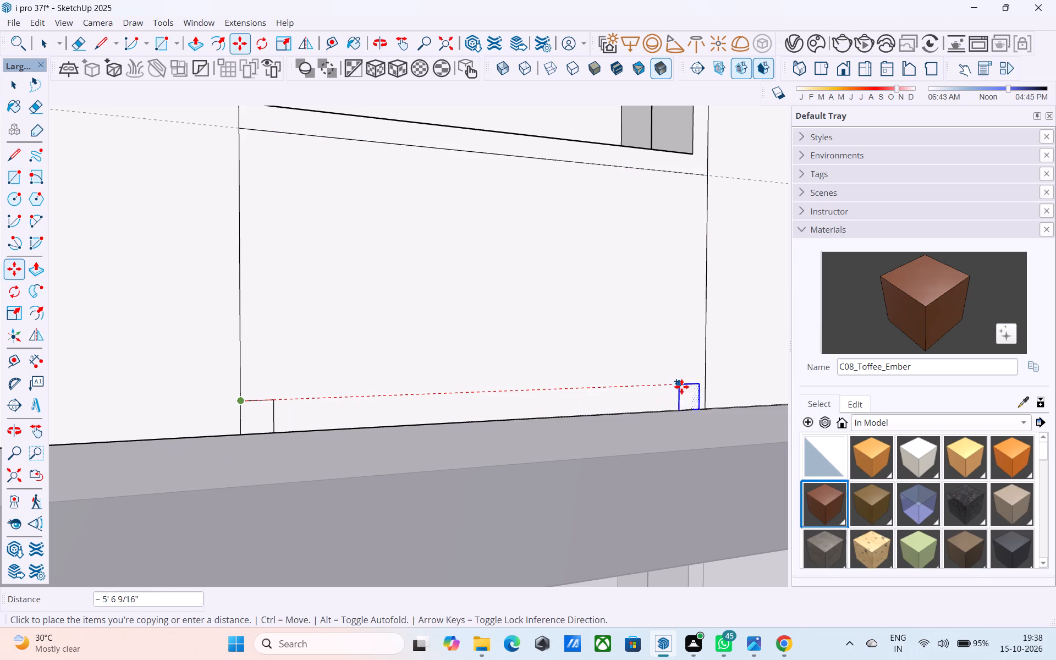
click(685, 383)
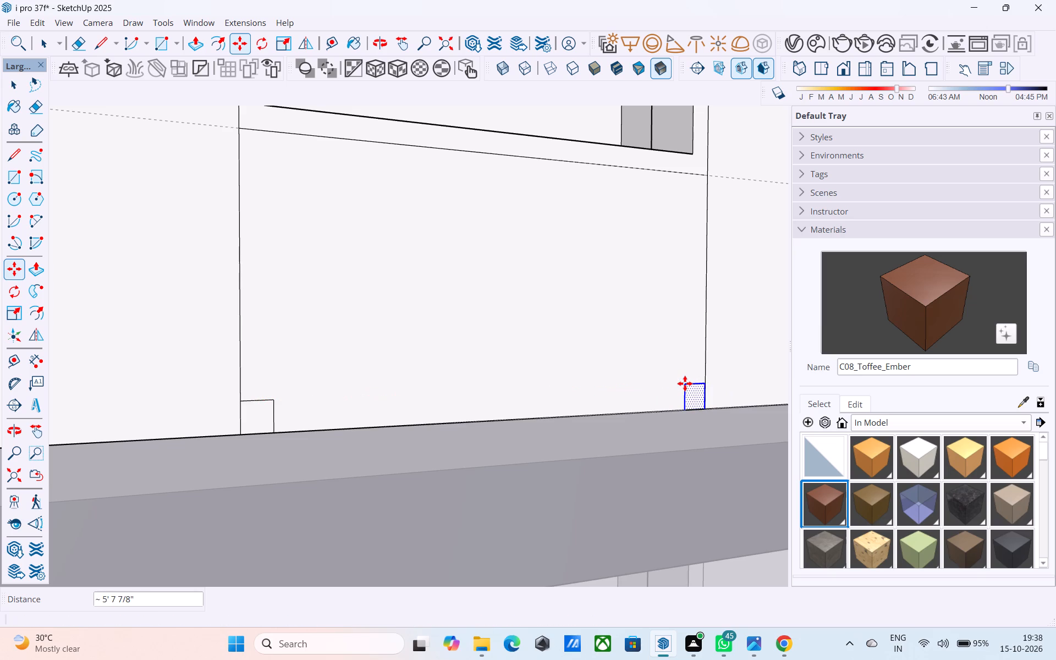
key(slash)
text(10)
key(Return)
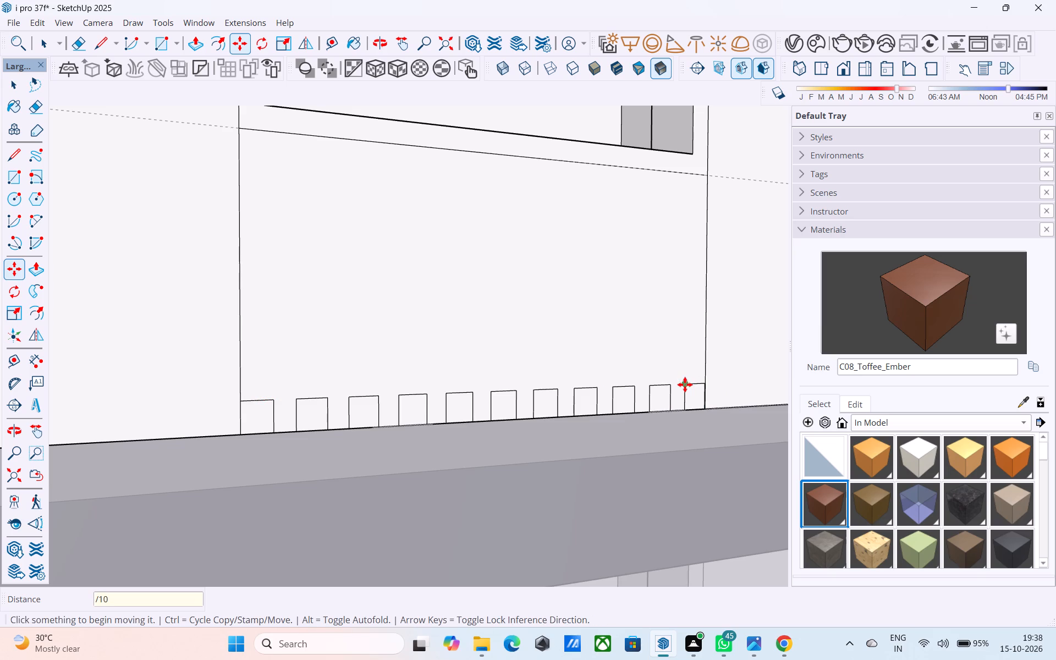
Push/Pull the balcony-side 4" square below the upper window outward from the wall by about 2' 5".
scroll(535, 400, down, 5)
middle_drag(535, 402, 383, 475)
scroll(375, 428, up, 4)
key(space)
click(343, 403)
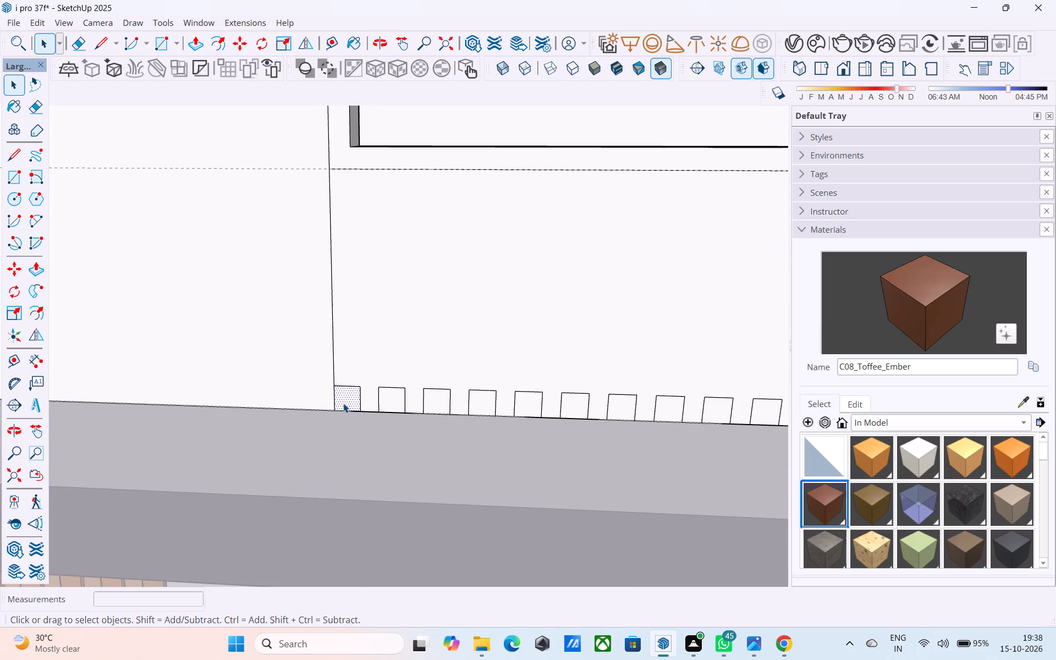
key(p)
click(342, 397)
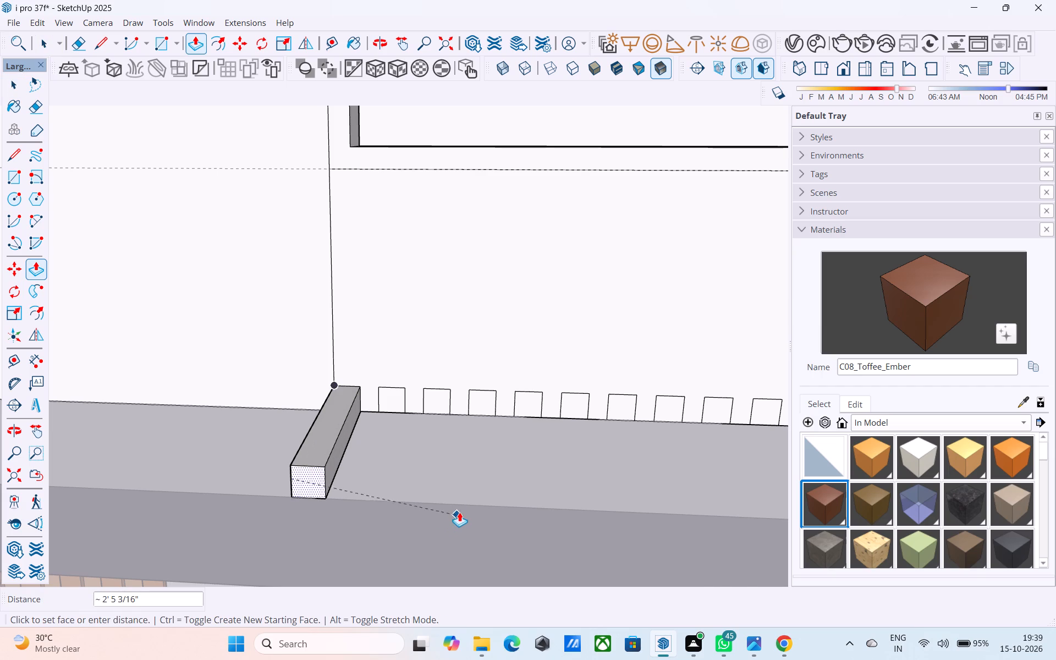
click(458, 506)
Repeat the same extrusion on the remaining ten squares along the slab to form a row of projecting bars.
key(space)
click(398, 401)
key(p)
double_click(395, 399)
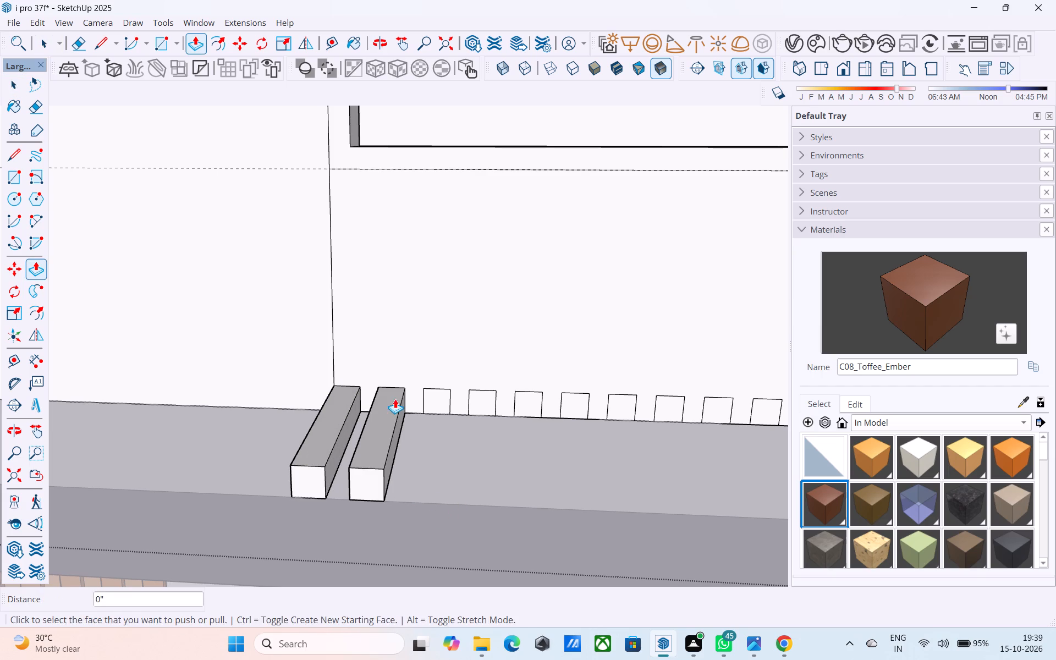
double_click(442, 398)
double_click(482, 402)
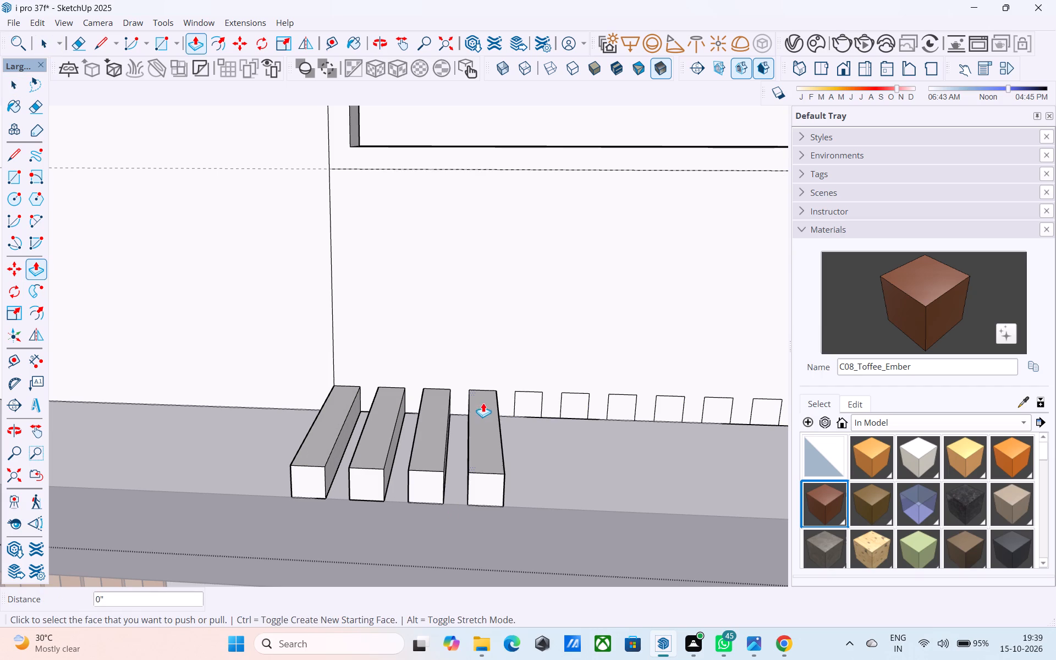
double_click(527, 405)
double_click(576, 405)
double_click(628, 404)
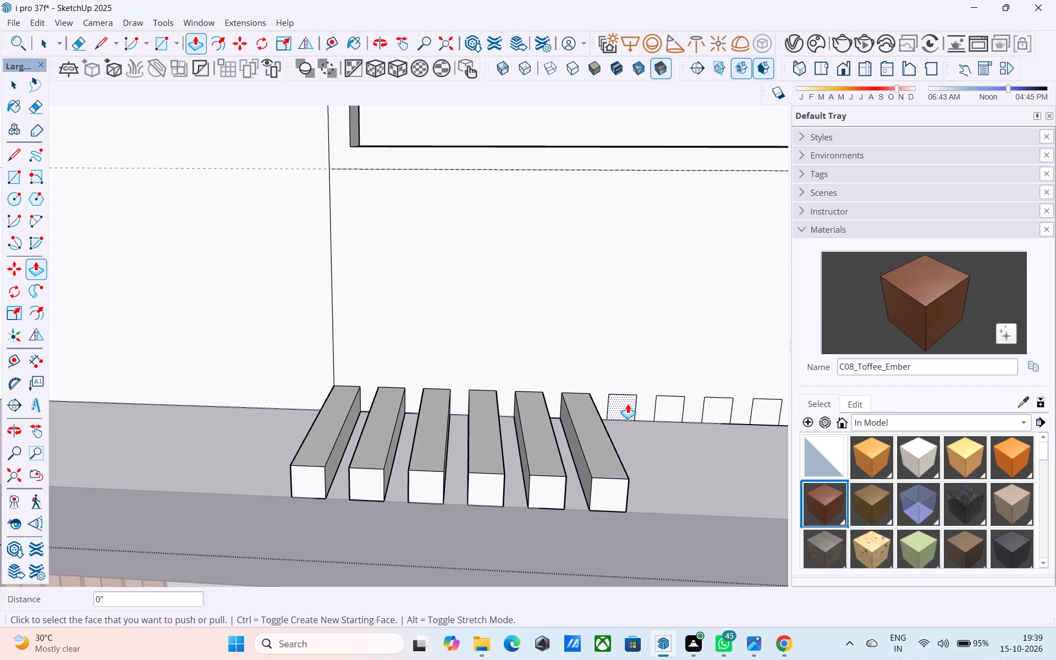
shift+middle_drag(628, 404, 428, 362)
scroll(430, 362, up, 2)
double_click(490, 365)
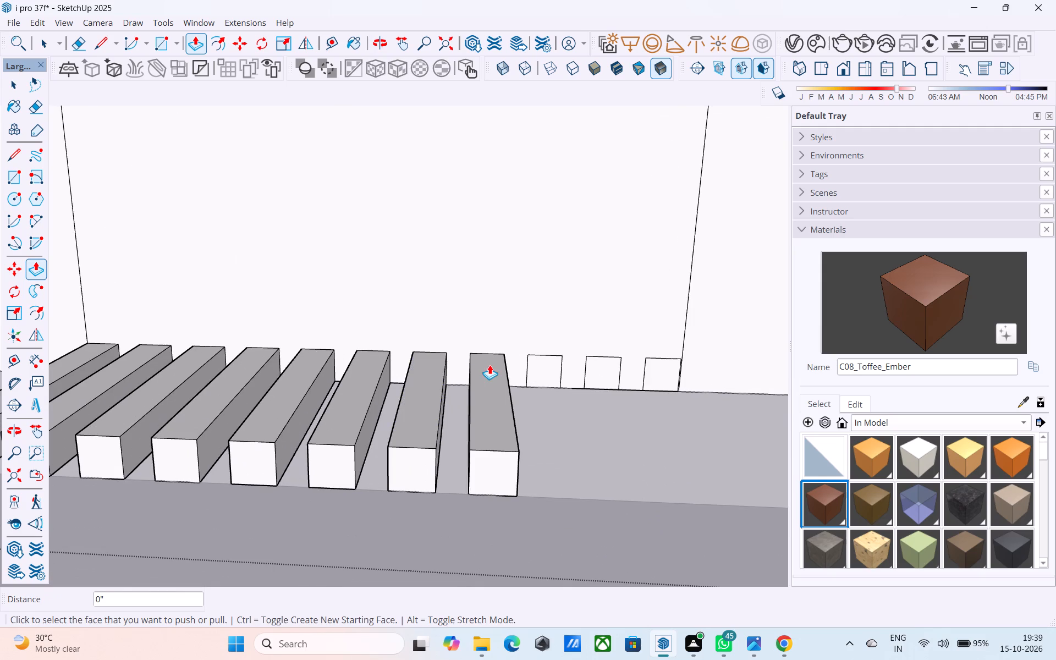
double_click(533, 374)
double_click(601, 373)
double_click(663, 367)
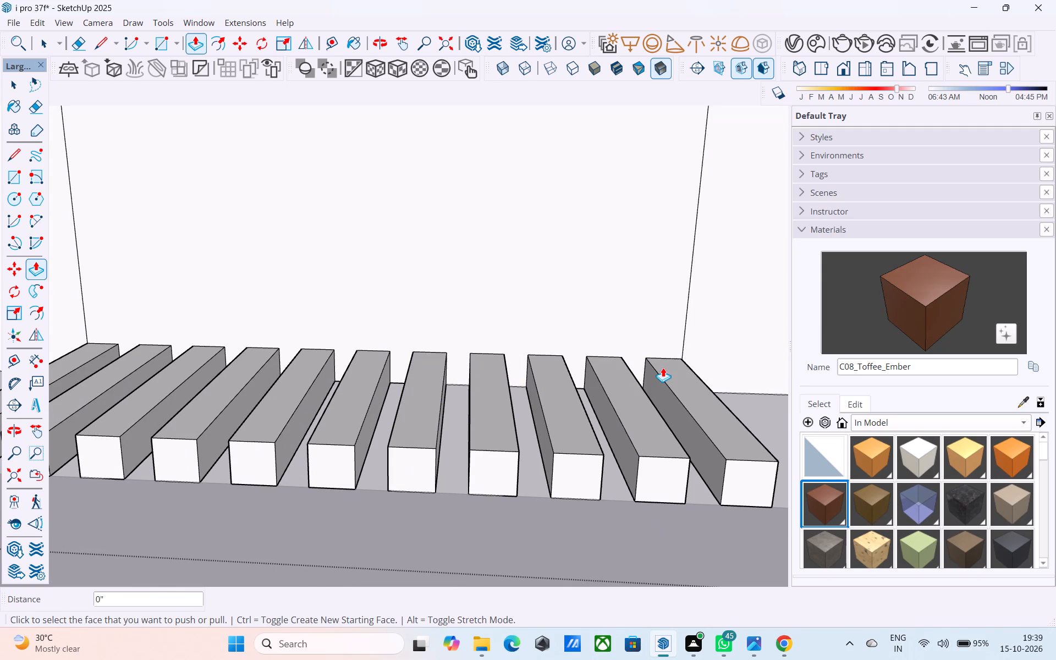
Copy the outer top edge of the balcony-side bar 4" back along its top face toward the wall.
scroll(662, 367, down, 5)
shift+middle_drag(601, 356, 593, 367)
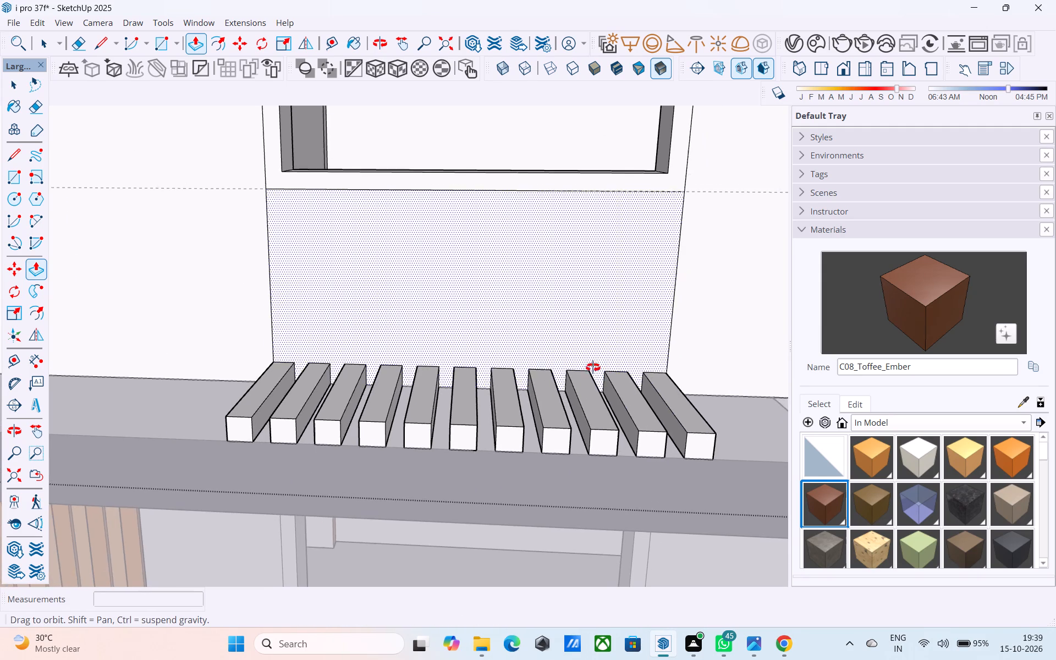
shift+middle_drag(593, 367, 306, 394)
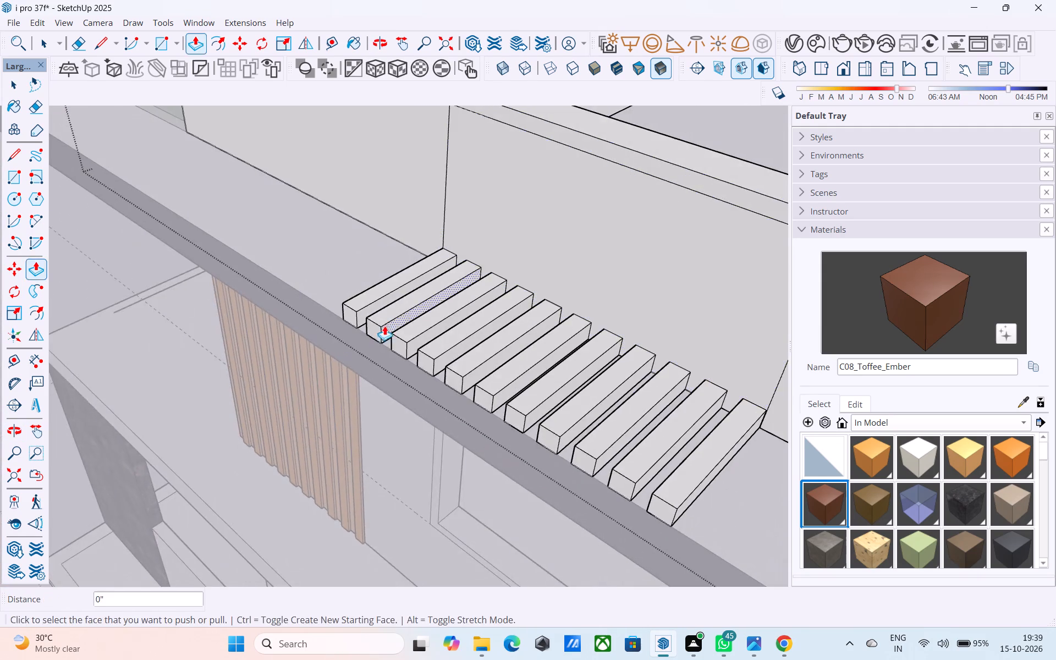
shift+middle_drag(384, 326, 226, 336)
scroll(226, 339, up, 8)
key(space)
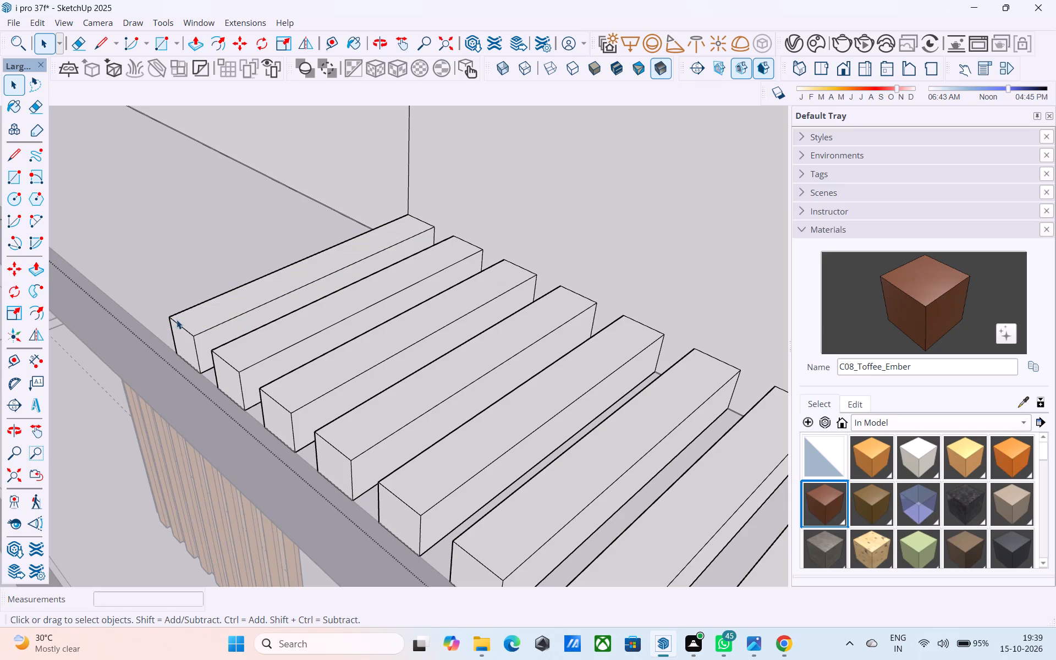
click(181, 326)
key(m)
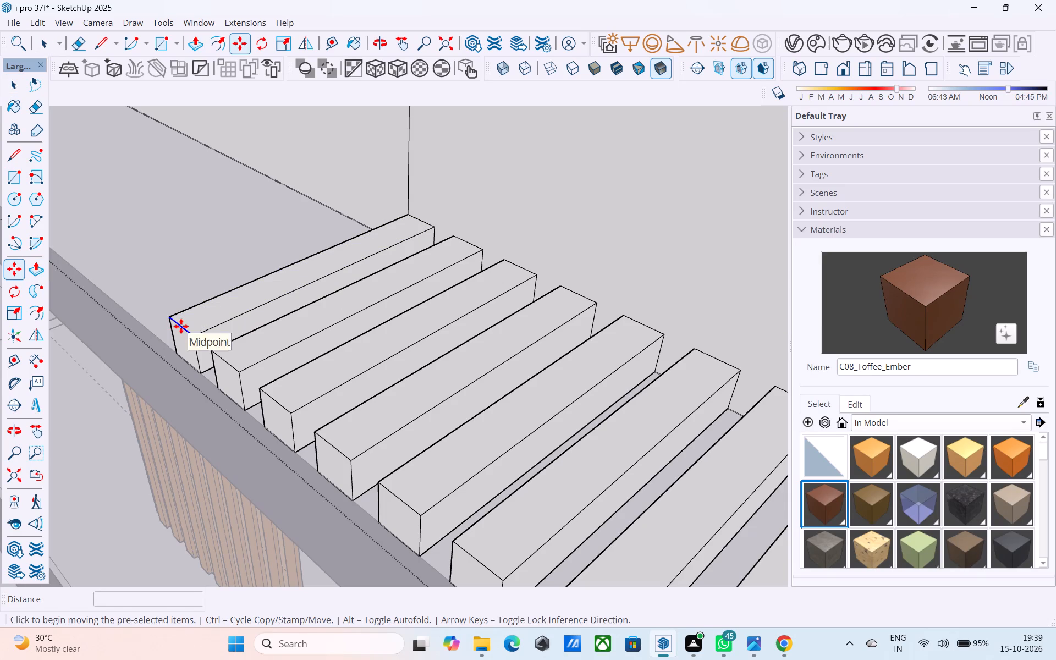
click(170, 319)
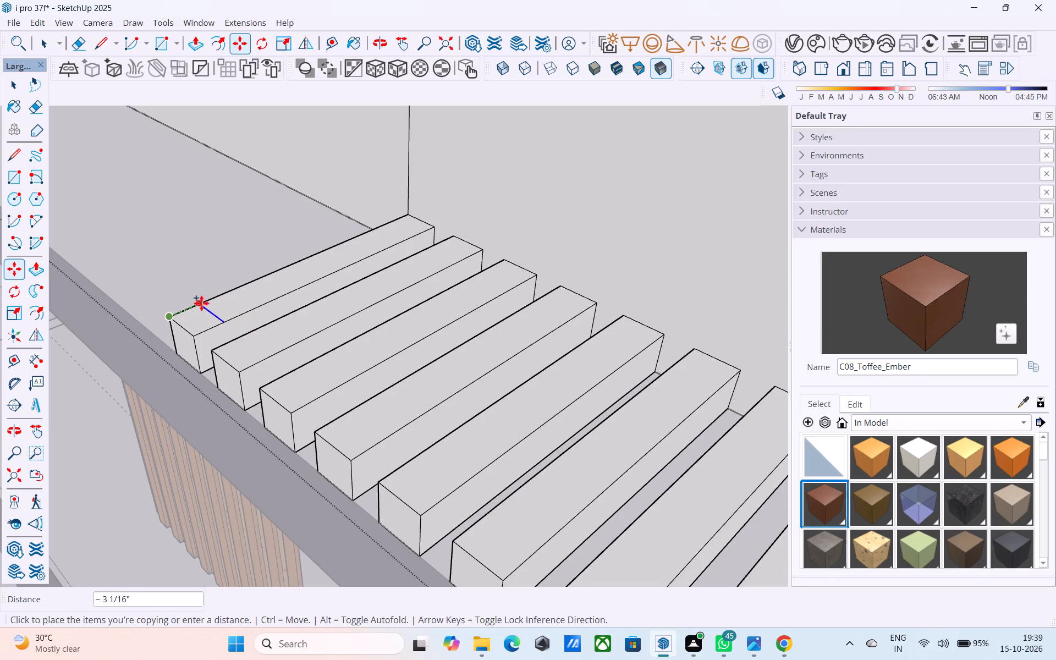
text(4")
key(Return)
Draw 4" lines across the tops of the next five bars, in line with the edge copied on the balcony-side bar.
middle_drag(223, 277, 244, 394)
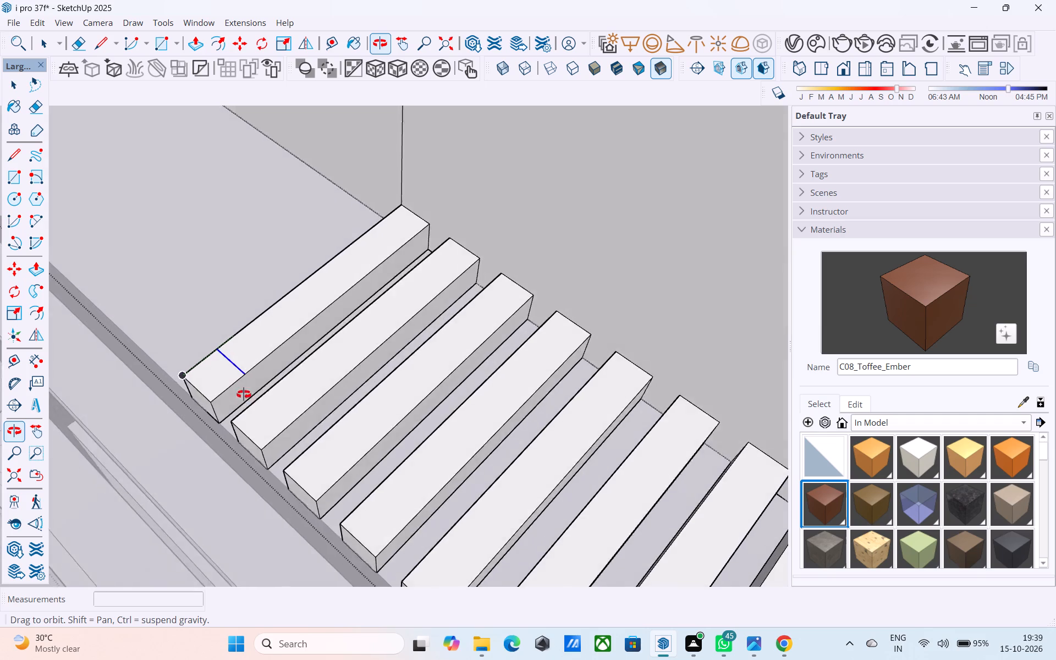
middle_drag(244, 394, 251, 386)
key(space)
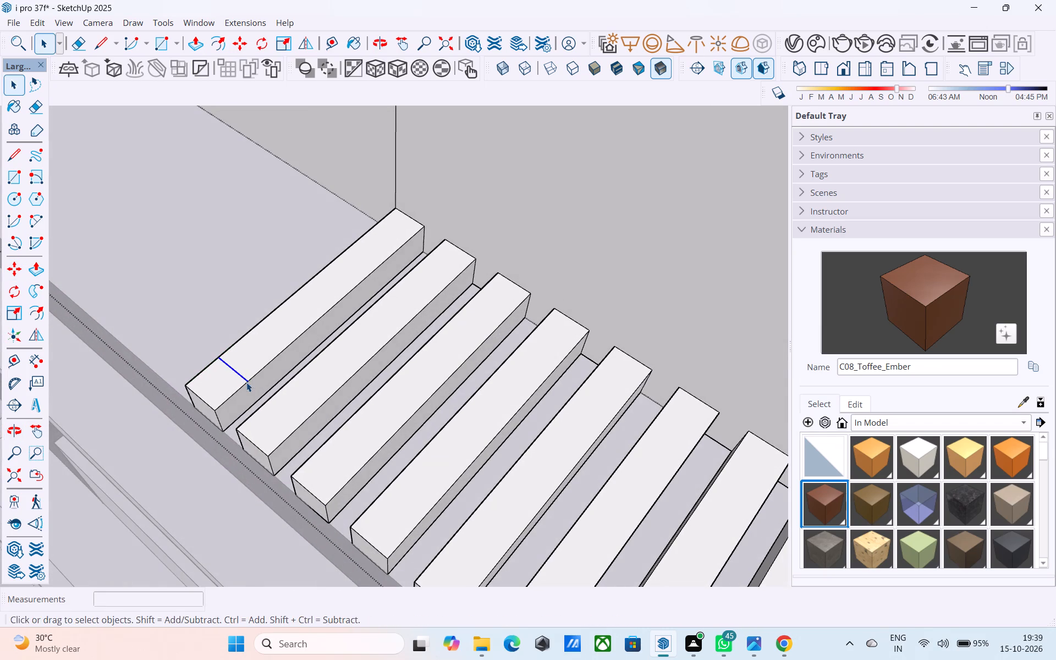
middle_drag(246, 382, 249, 277)
key(l)
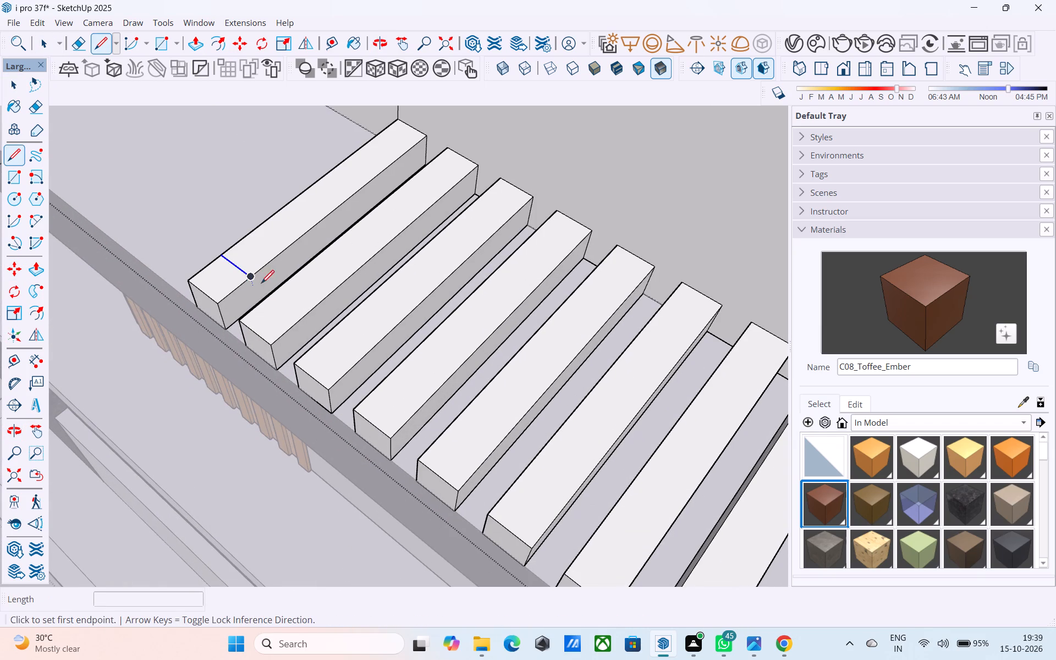
click(272, 296)
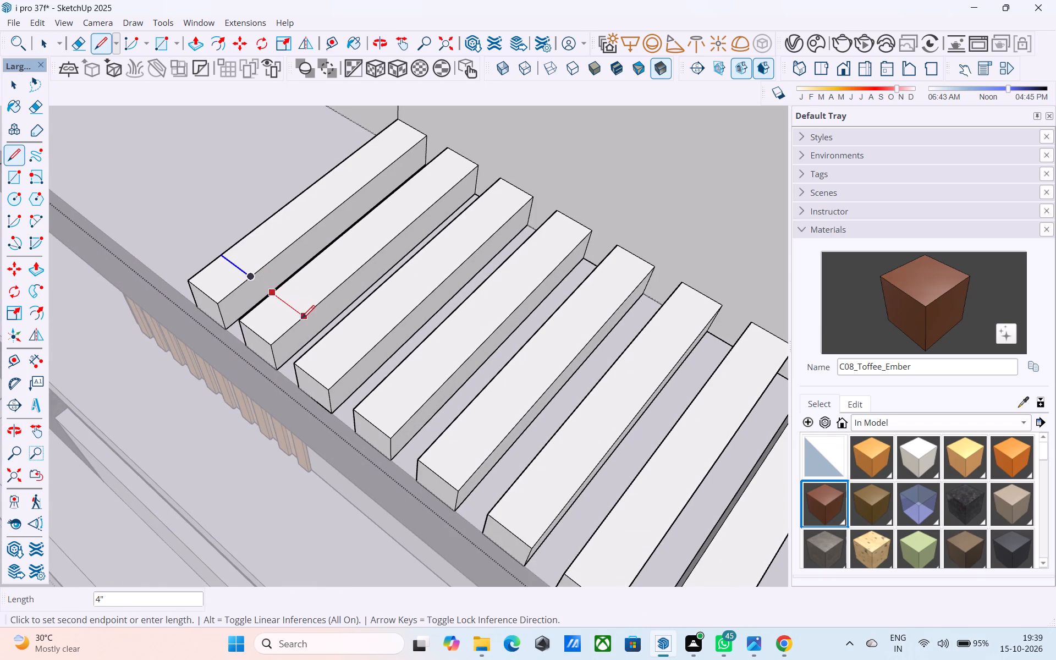
click(302, 320)
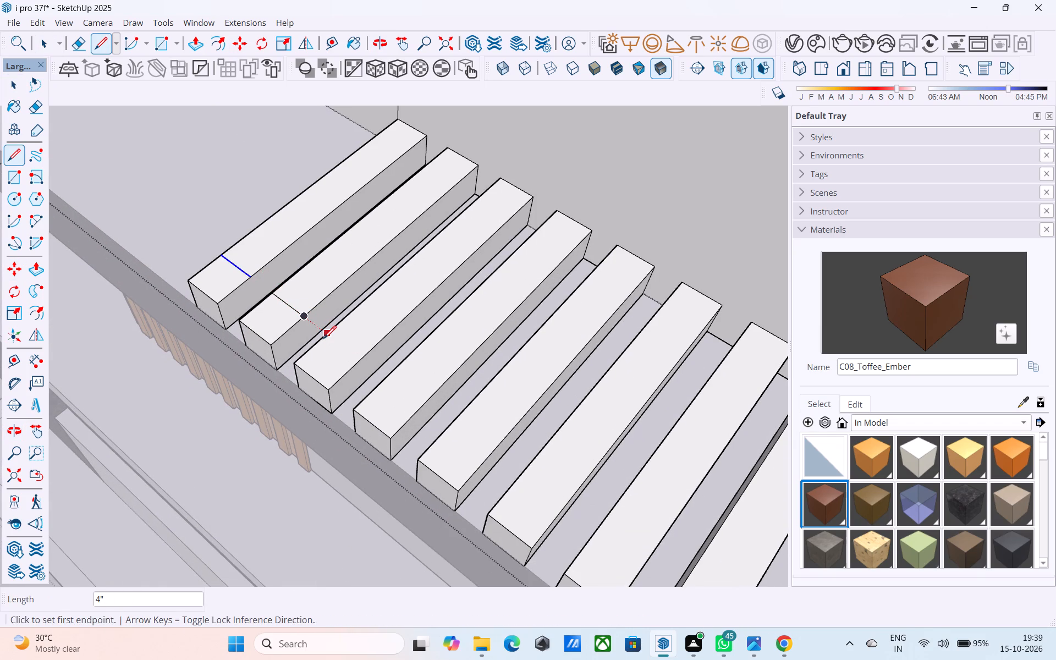
click(323, 340)
click(360, 364)
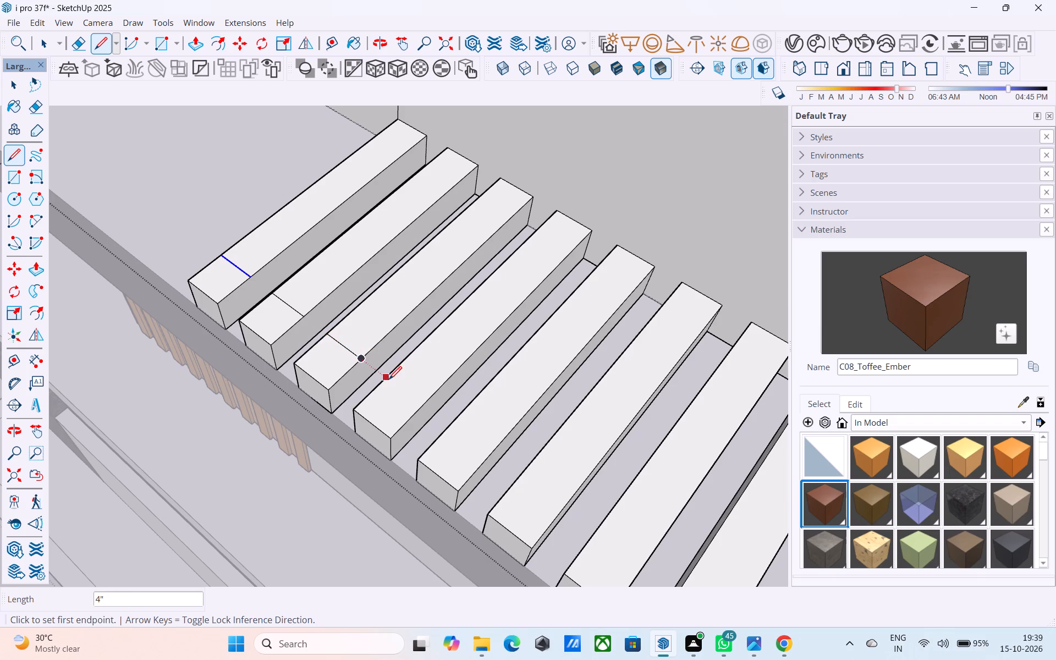
click(389, 381)
click(422, 407)
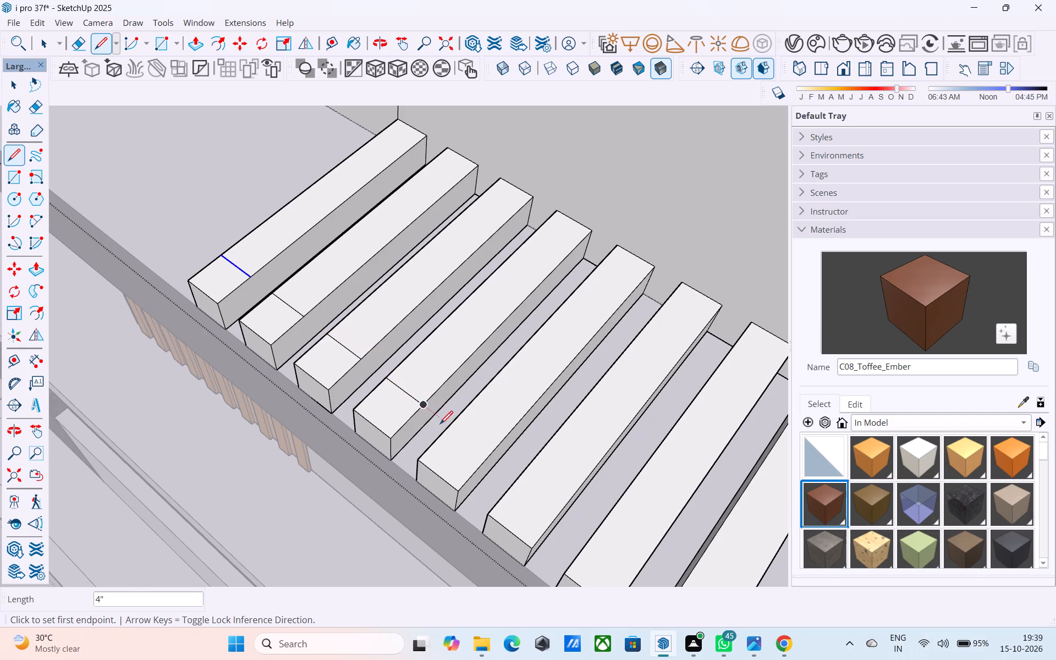
click(452, 430)
click(491, 457)
click(520, 480)
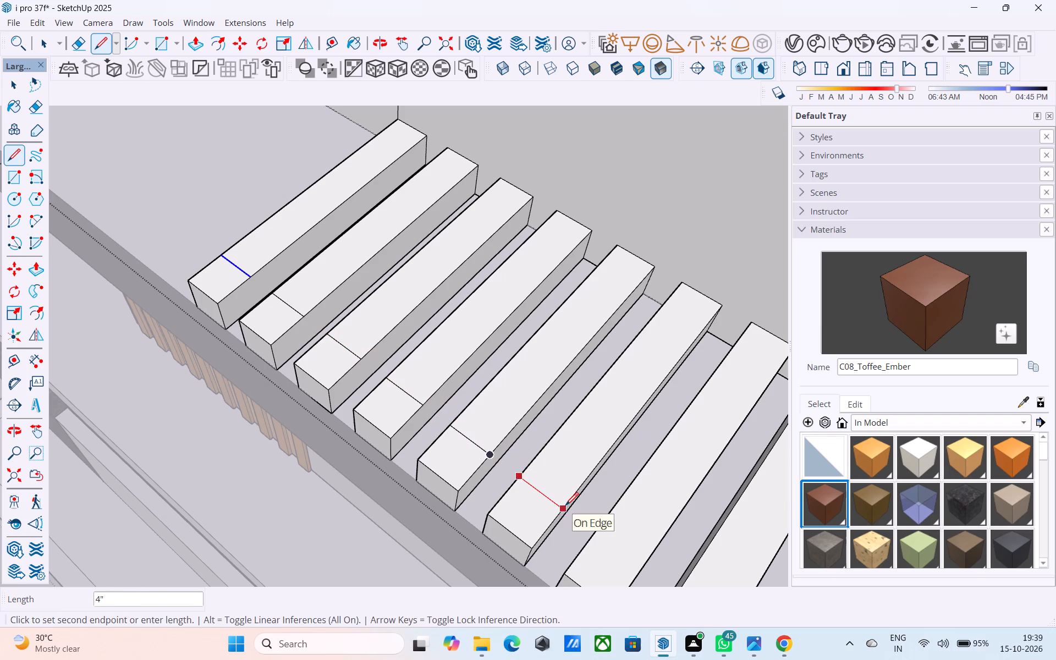
click(565, 507)
Draw aligned 4" lines across the tops of the last five bars, up to the end away from the balcony.
middle_drag(565, 507, 463, 396)
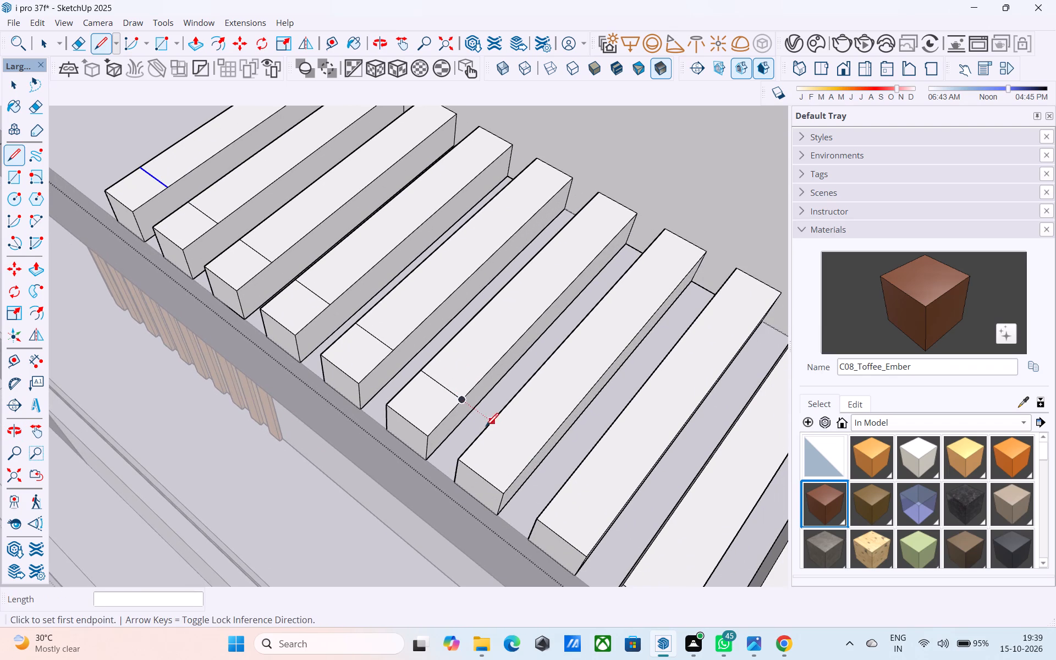
click(486, 427)
click(540, 454)
shift+middle_drag(560, 469, 497, 380)
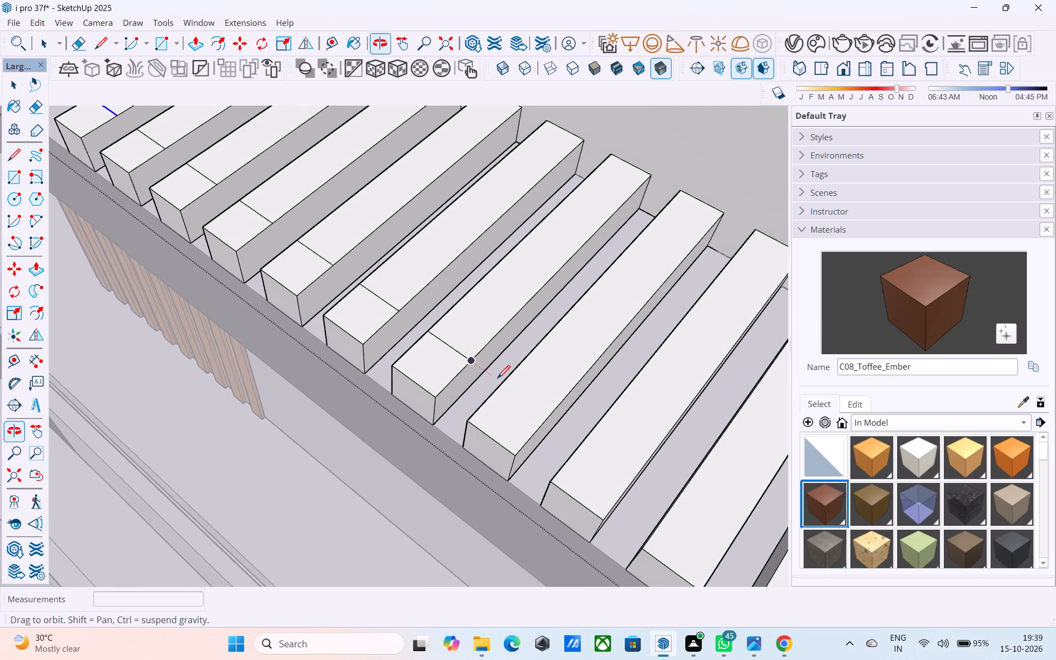
click(503, 383)
click(551, 419)
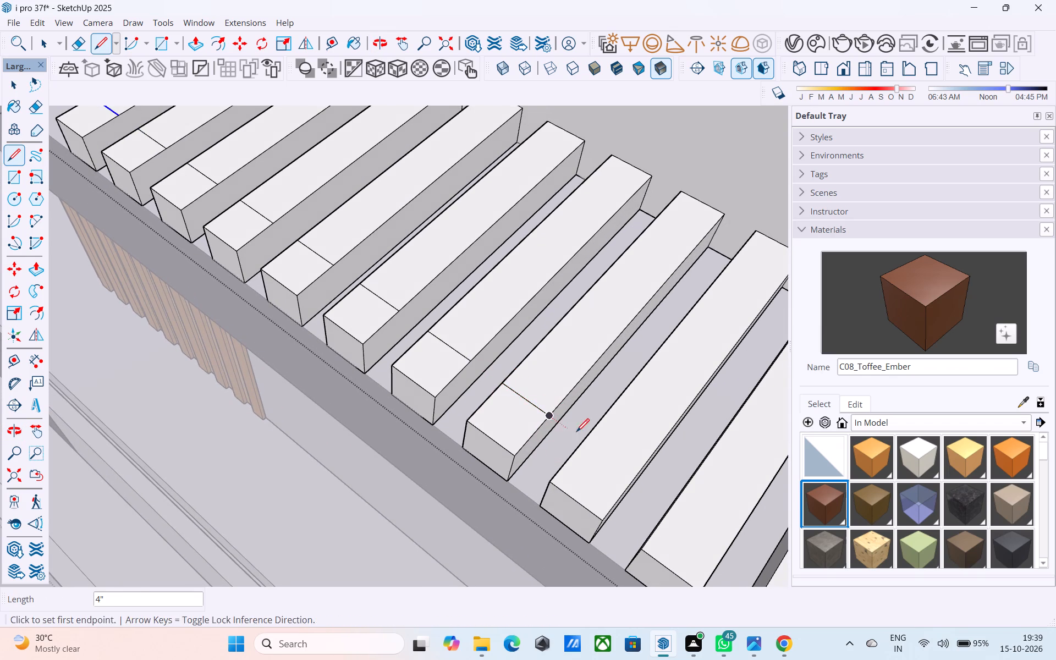
shift+middle_drag(576, 433, 477, 362)
click(483, 370)
click(532, 409)
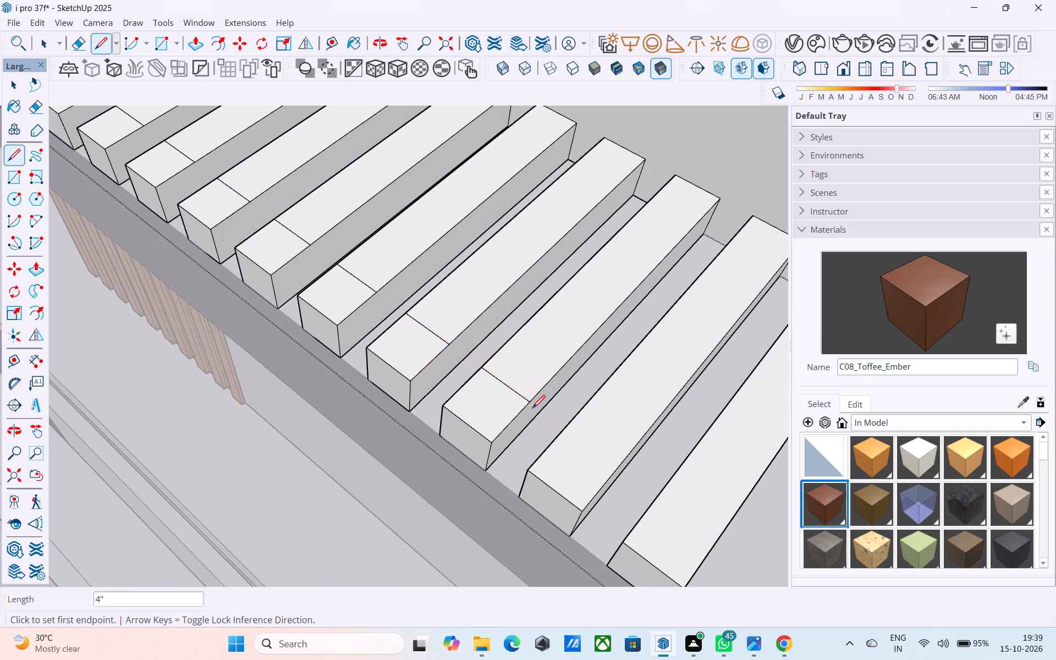
middle_drag(552, 418, 493, 358)
click(499, 362)
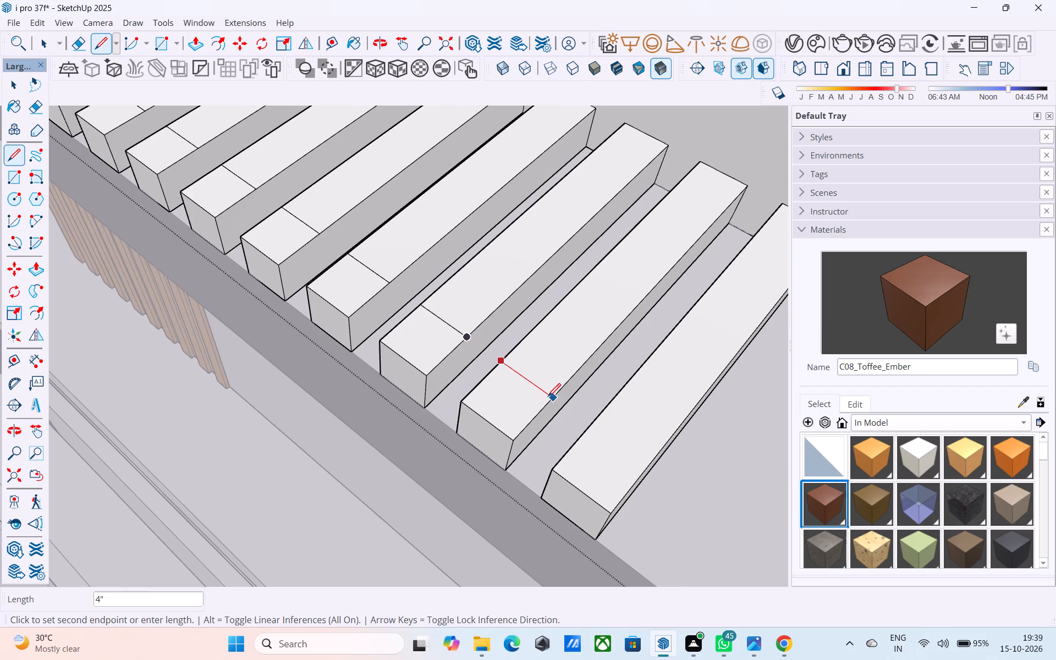
click(552, 403)
middle_drag(586, 425, 501, 361)
click(501, 361)
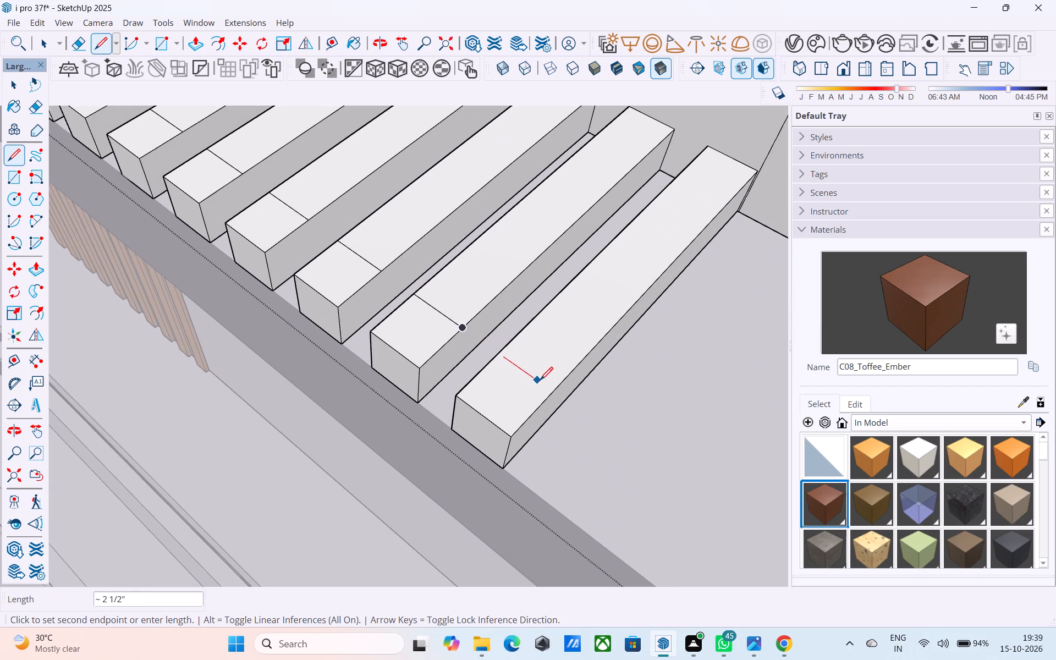
click(498, 350)
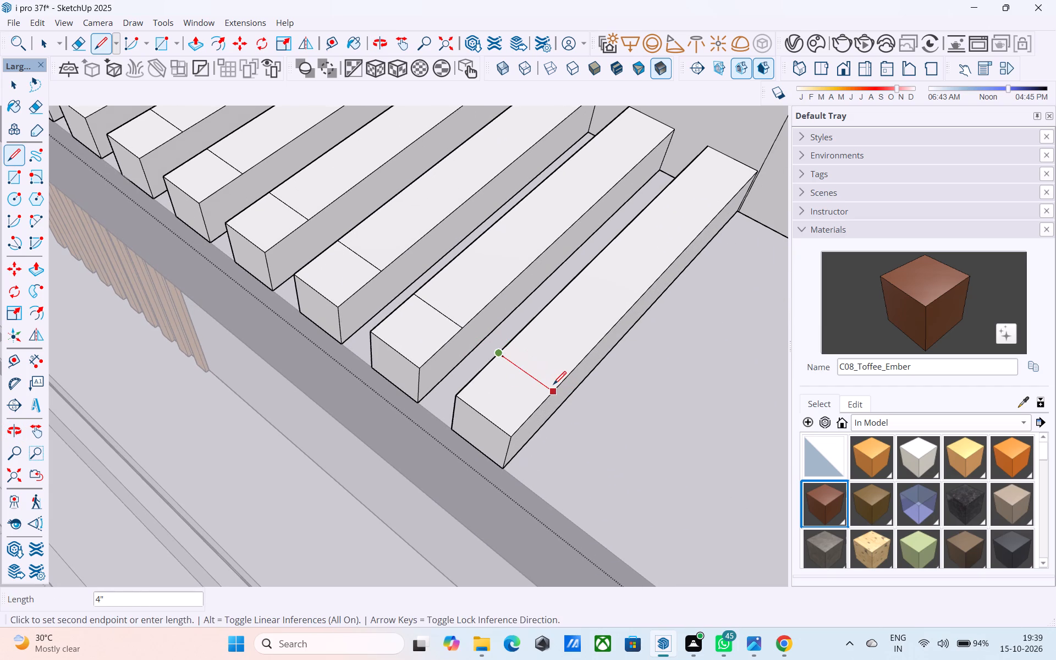
click(553, 386)
Pull the outer top square of the end bar away from the balcony up 8' 8", level with the window outline's top corner.
key(space)
click(516, 391)
scroll(515, 391, down, 4)
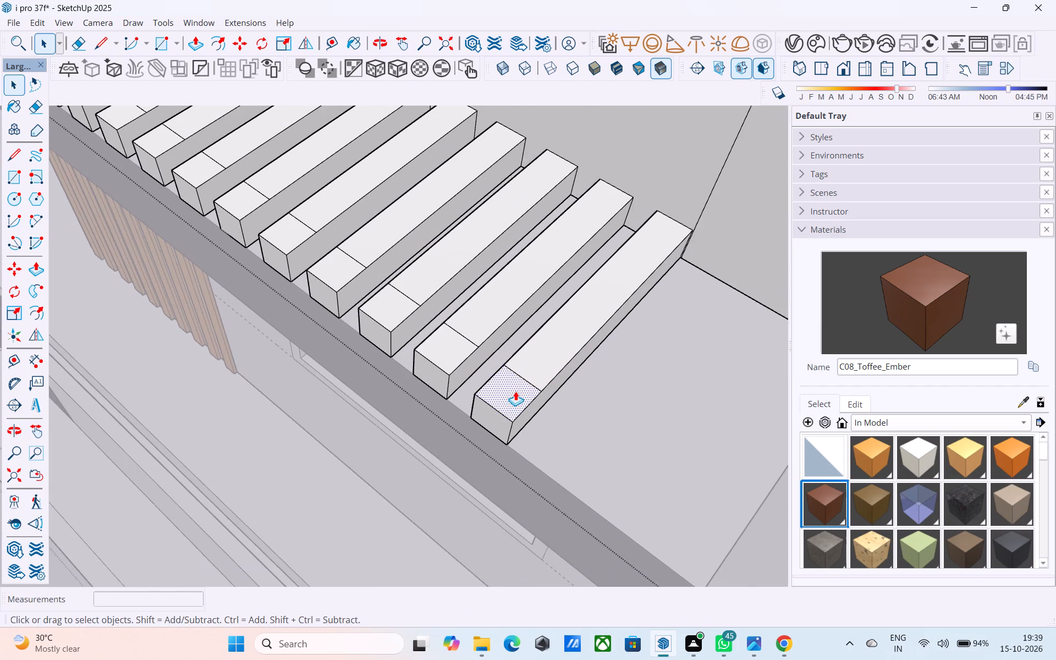
key(p)
click(515, 391)
scroll(513, 356, down, 5)
middle_drag(513, 356, 538, 258)
scroll(537, 272, down, 4)
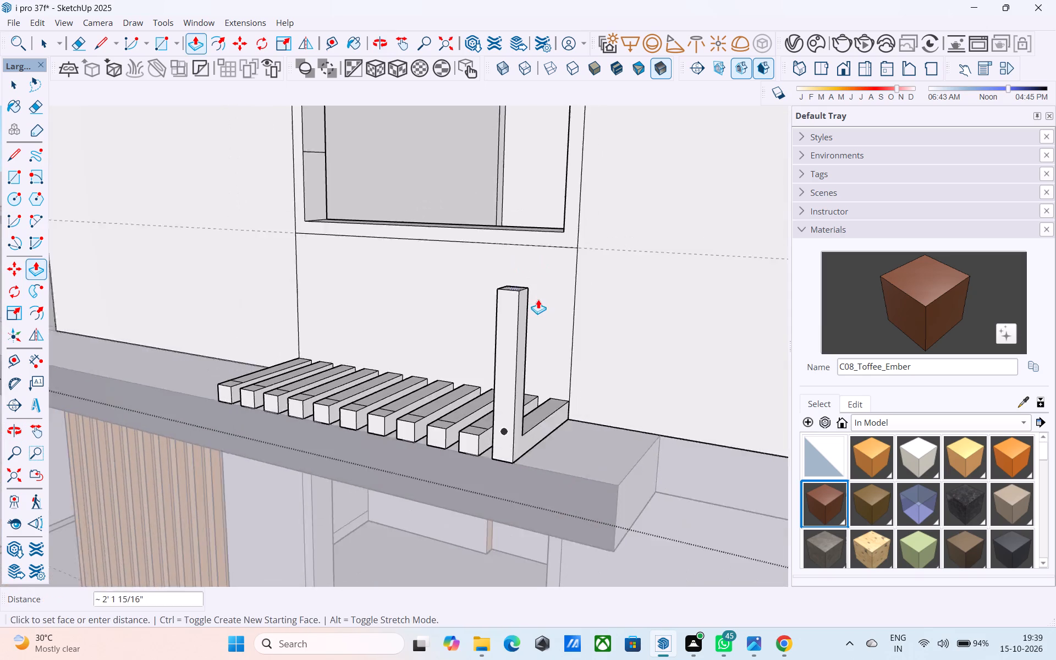
shift+middle_drag(538, 305, 514, 504)
shift+scroll(514, 504, down, 2)
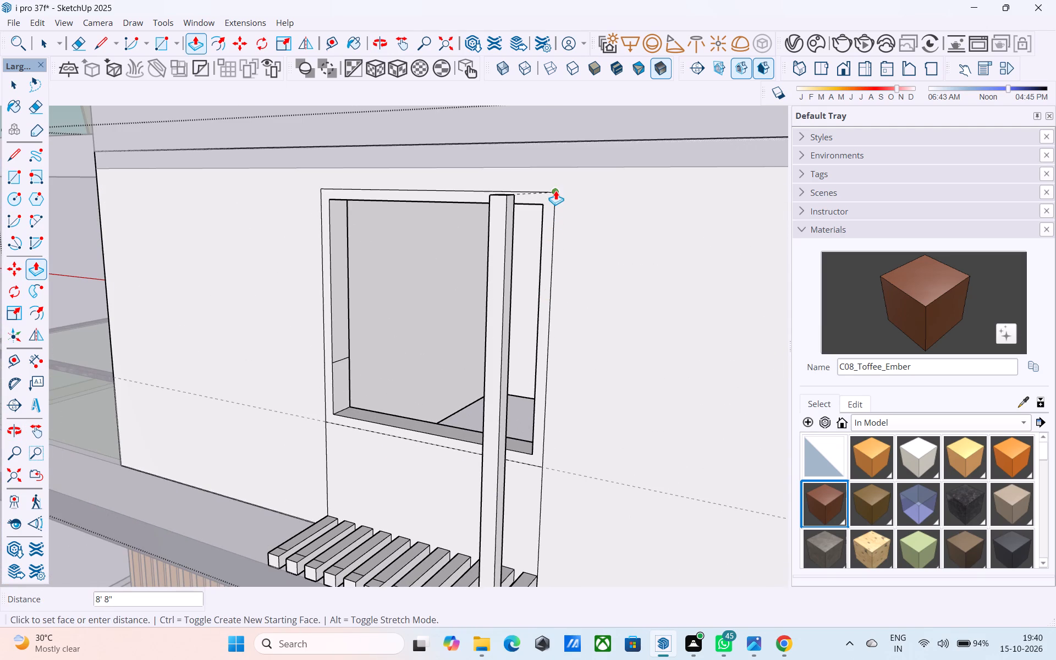
click(555, 189)
Raise the outer top squares of the next four bars by the same 8' 8" as the finished upright bar.
shift+middle_drag(409, 349, 415, 253)
key(space)
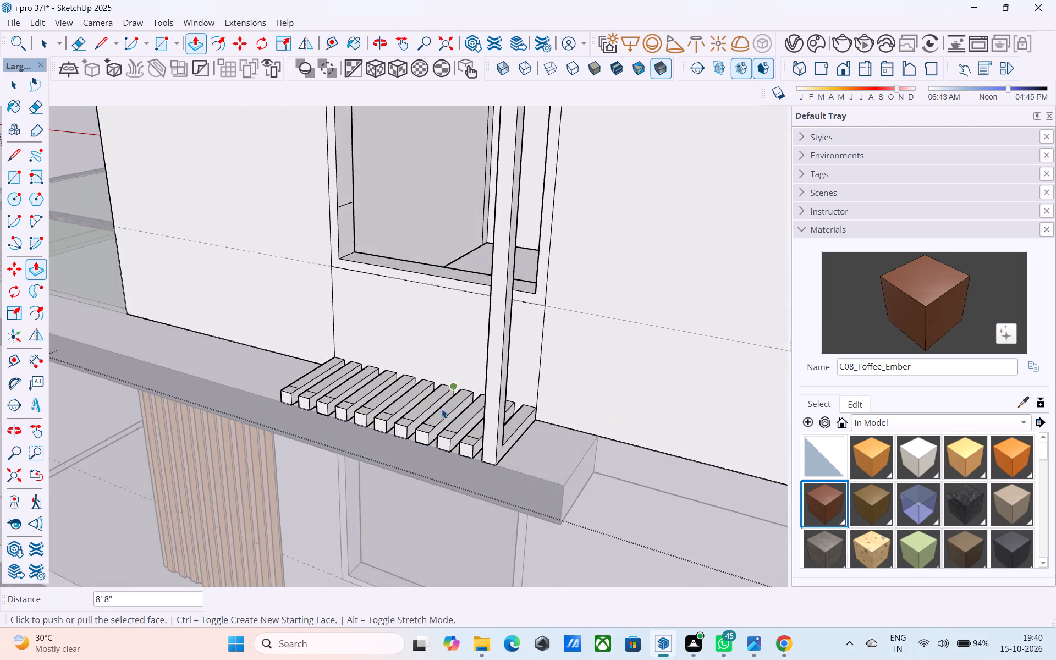
scroll(442, 410, up, 6)
click(472, 454)
scroll(482, 457, up, 4)
click(482, 457)
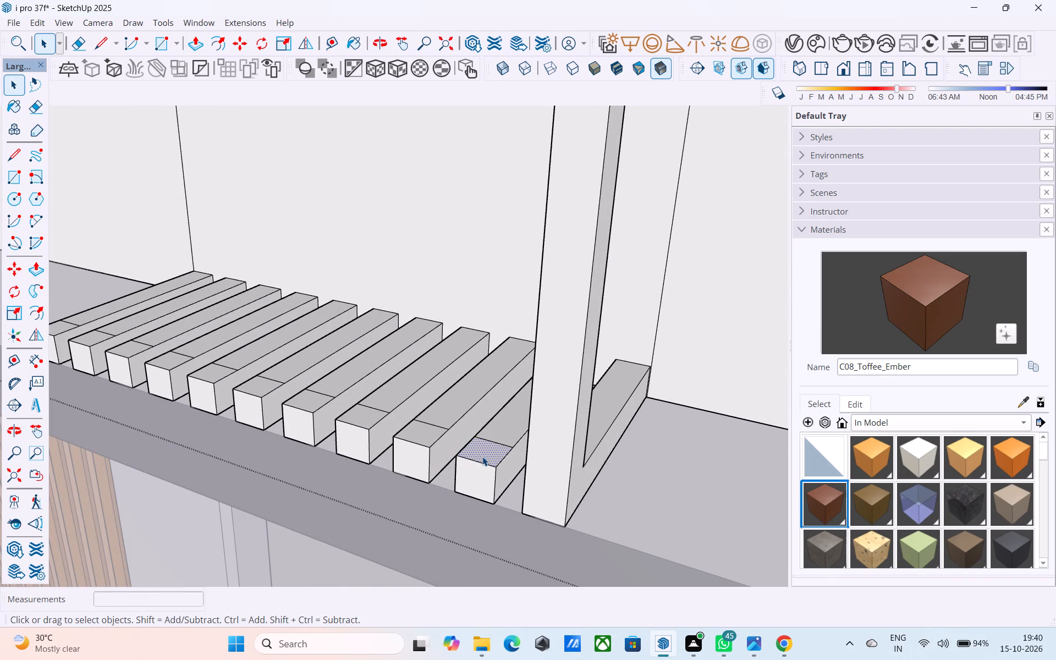
key(p)
double_click(482, 457)
double_click(432, 437)
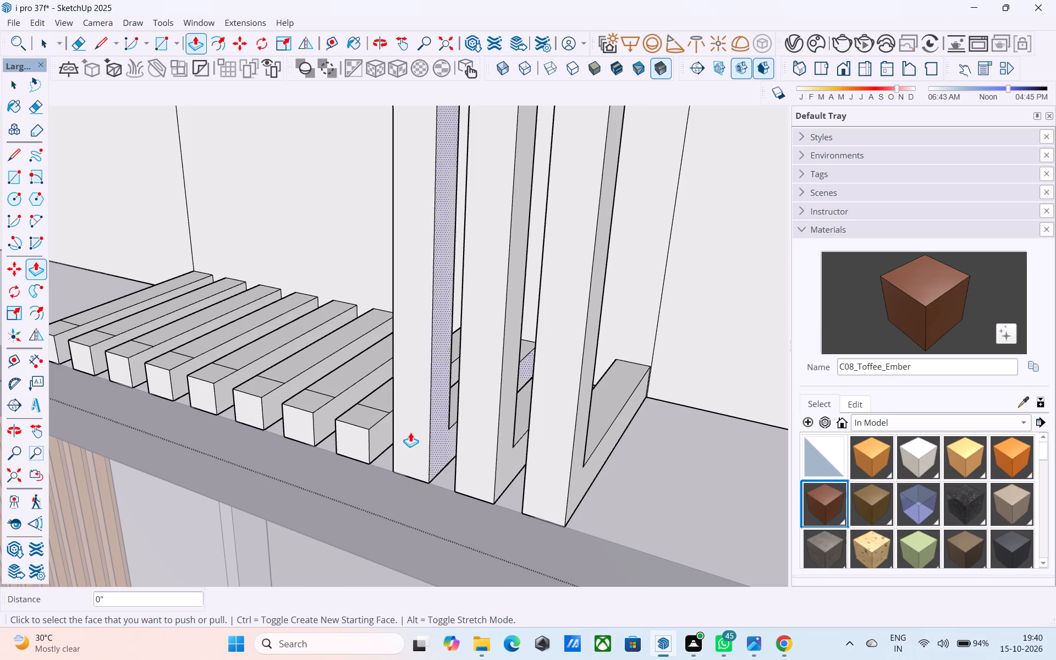
double_click(355, 419)
shift+middle_drag(351, 417, 466, 471)
scroll(388, 461, up, 3)
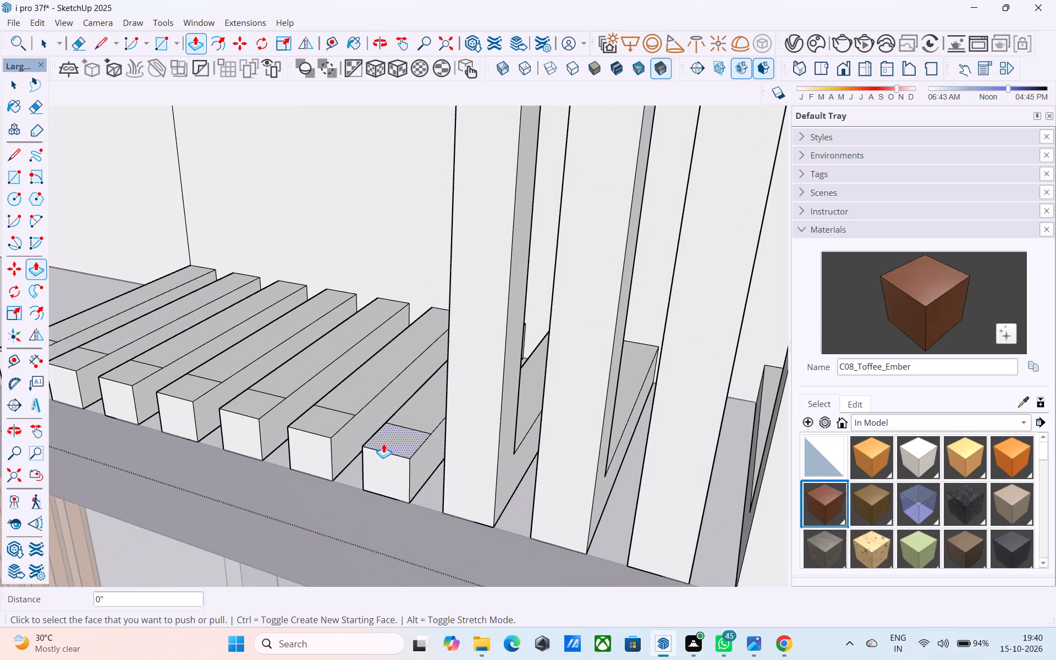
double_click(383, 442)
Raise the outer top squares of the last six bars by the same 8' 8", up to the balcony-side bar.
shift+middle_drag(305, 417, 381, 449)
scroll(381, 449, up, 2)
double_click(383, 450)
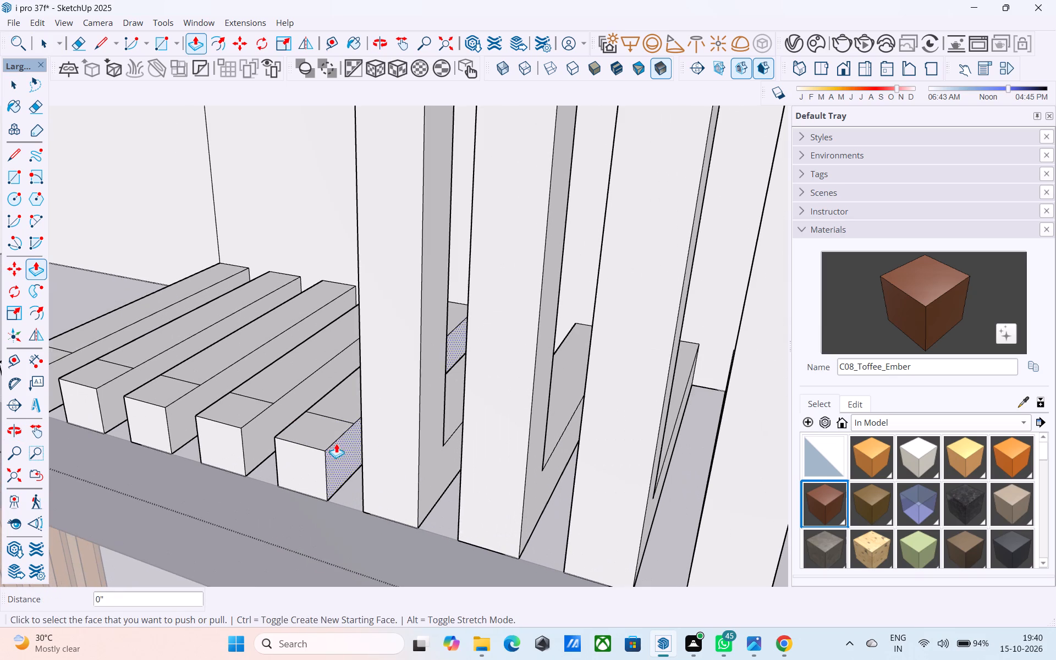
double_click(315, 426)
shift+middle_drag(280, 408, 412, 441)
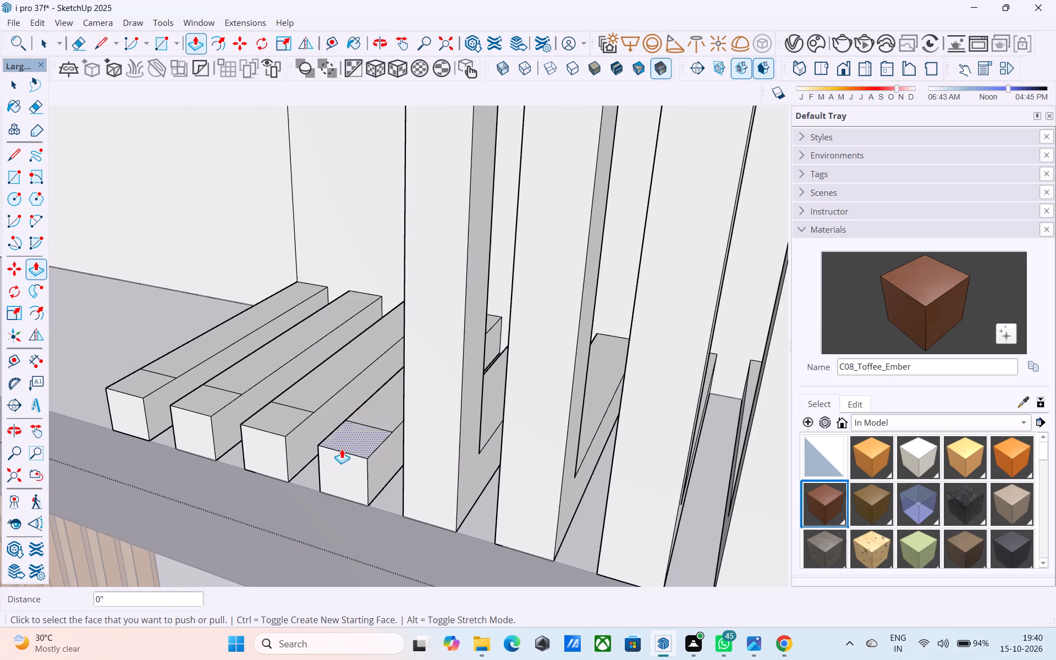
double_click(344, 445)
double_click(275, 420)
middle_drag(273, 419, 431, 444)
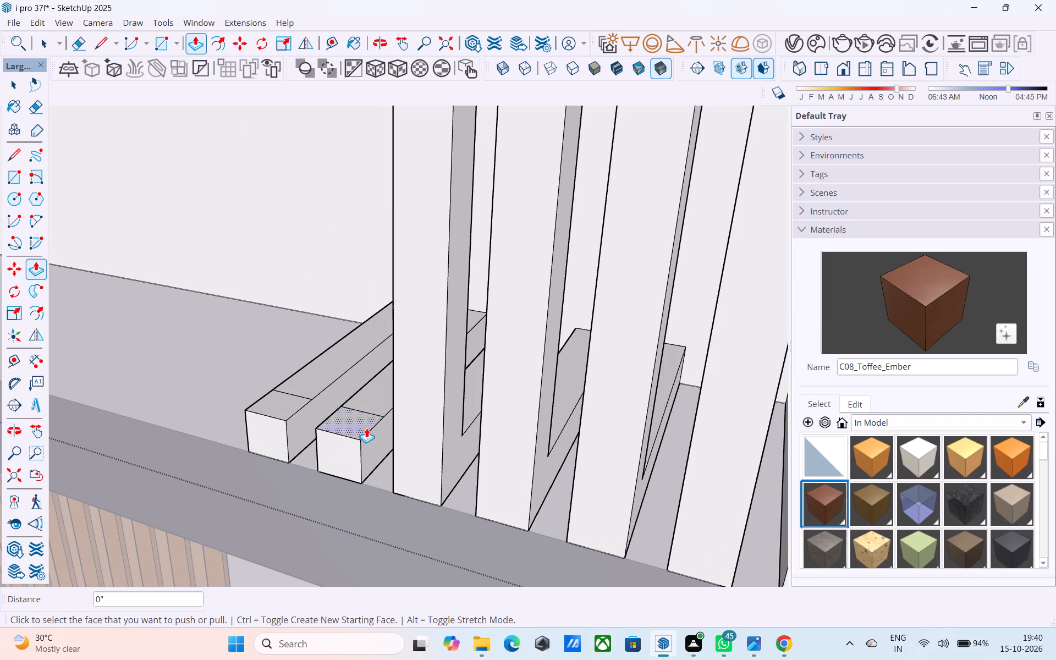
double_click(359, 424)
double_click(268, 405)
scroll(276, 411, down, 6)
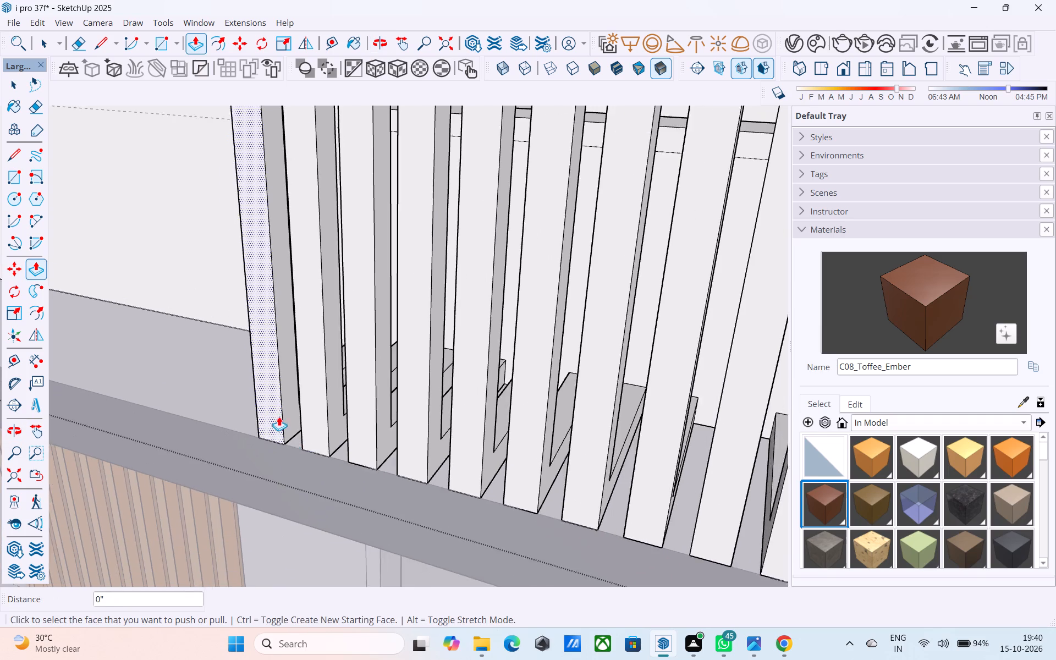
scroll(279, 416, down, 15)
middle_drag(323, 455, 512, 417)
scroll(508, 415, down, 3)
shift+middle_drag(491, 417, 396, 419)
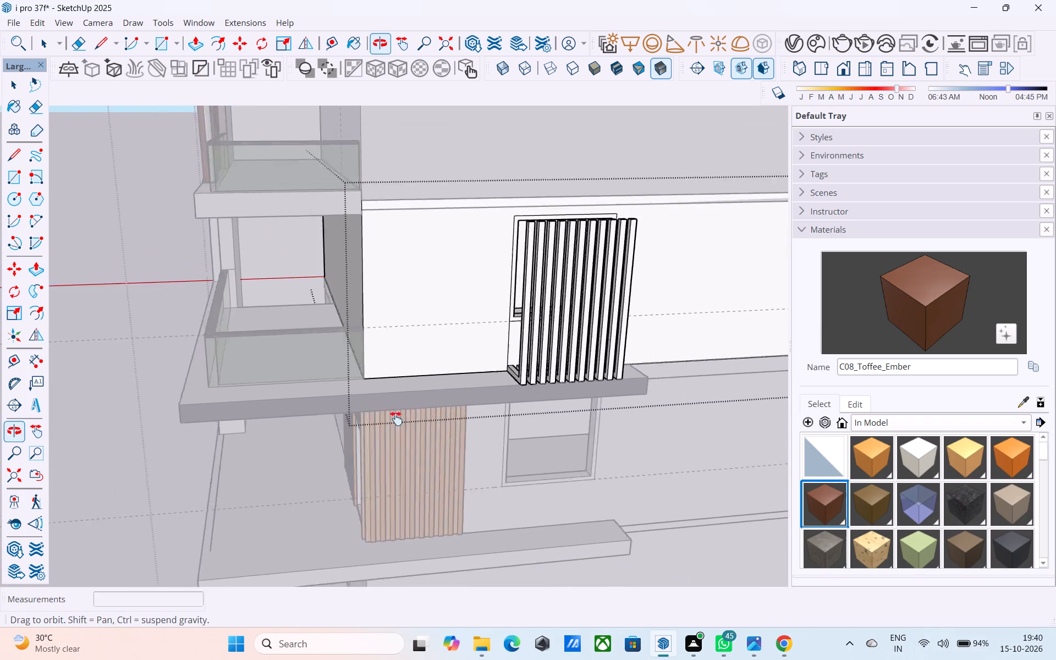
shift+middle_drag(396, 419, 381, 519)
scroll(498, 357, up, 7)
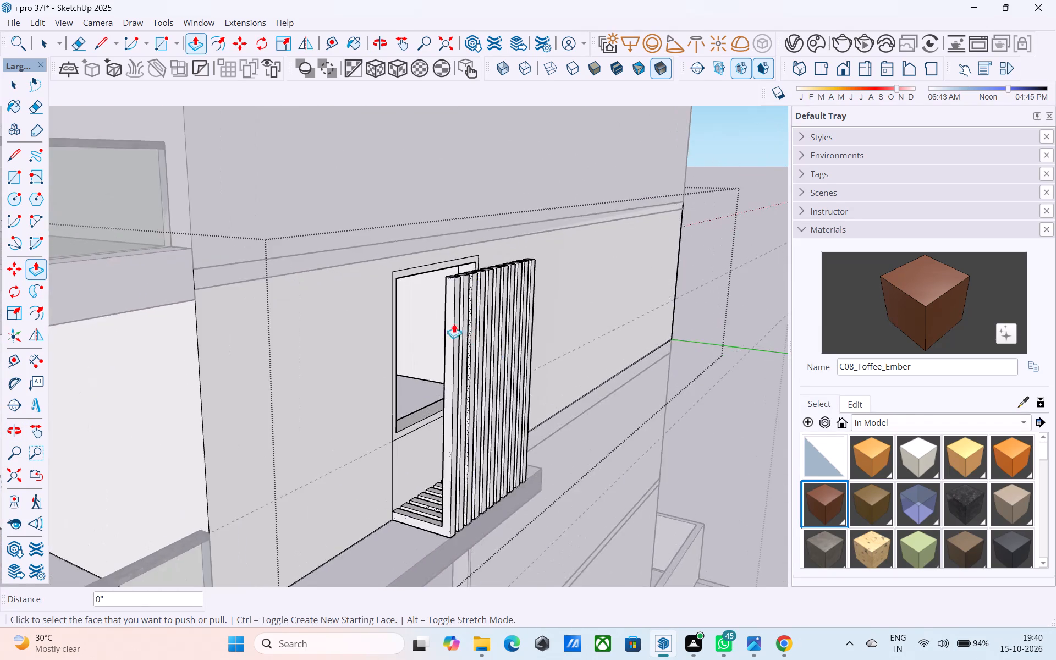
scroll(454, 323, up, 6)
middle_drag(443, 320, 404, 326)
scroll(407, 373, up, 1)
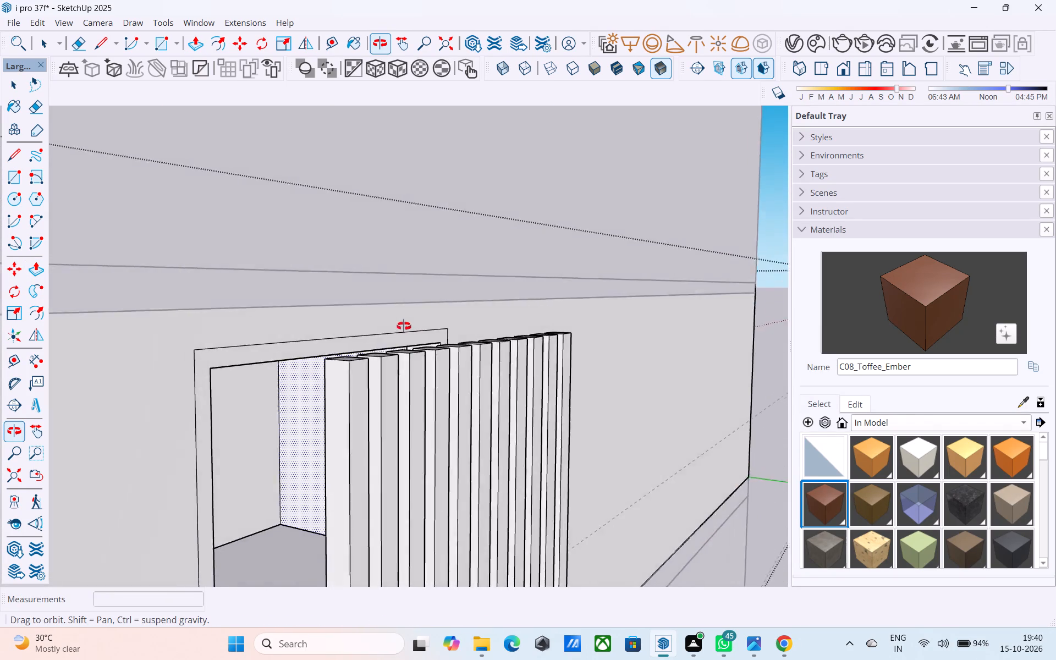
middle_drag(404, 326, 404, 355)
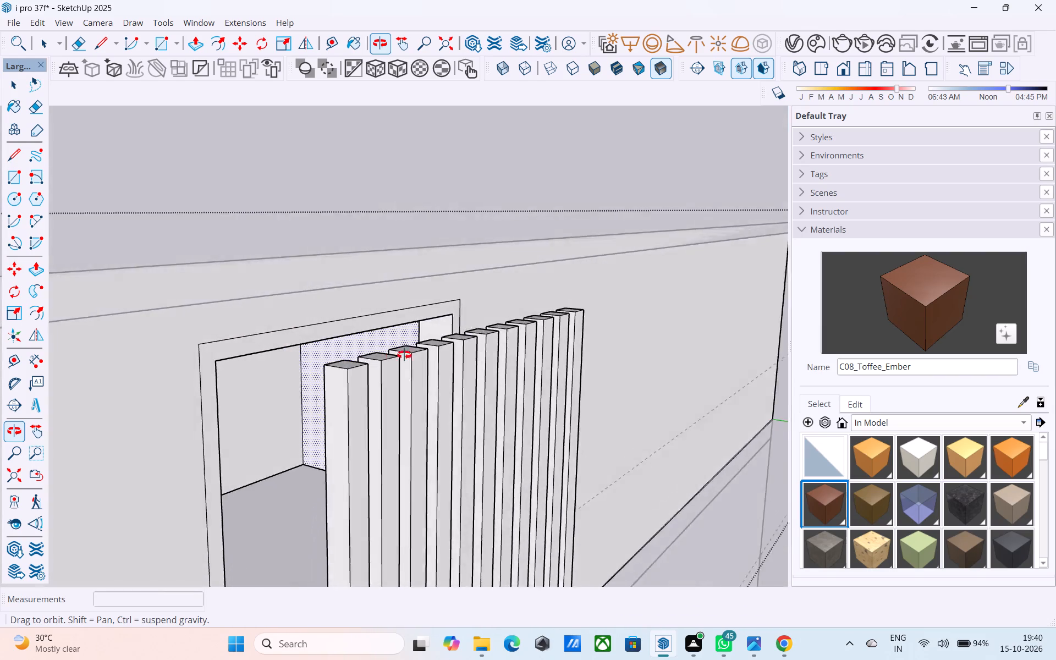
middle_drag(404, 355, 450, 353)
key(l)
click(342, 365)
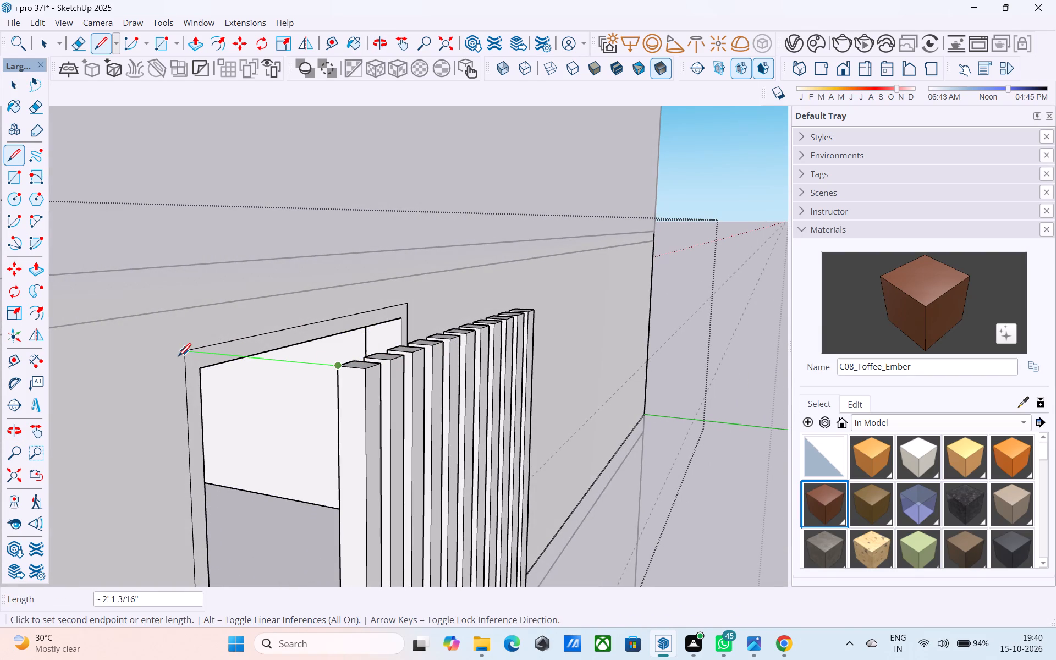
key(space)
Copy the top edge of the balcony-side upright's wall-facing side 3" down its face.
middle_drag(330, 393, 396, 377)
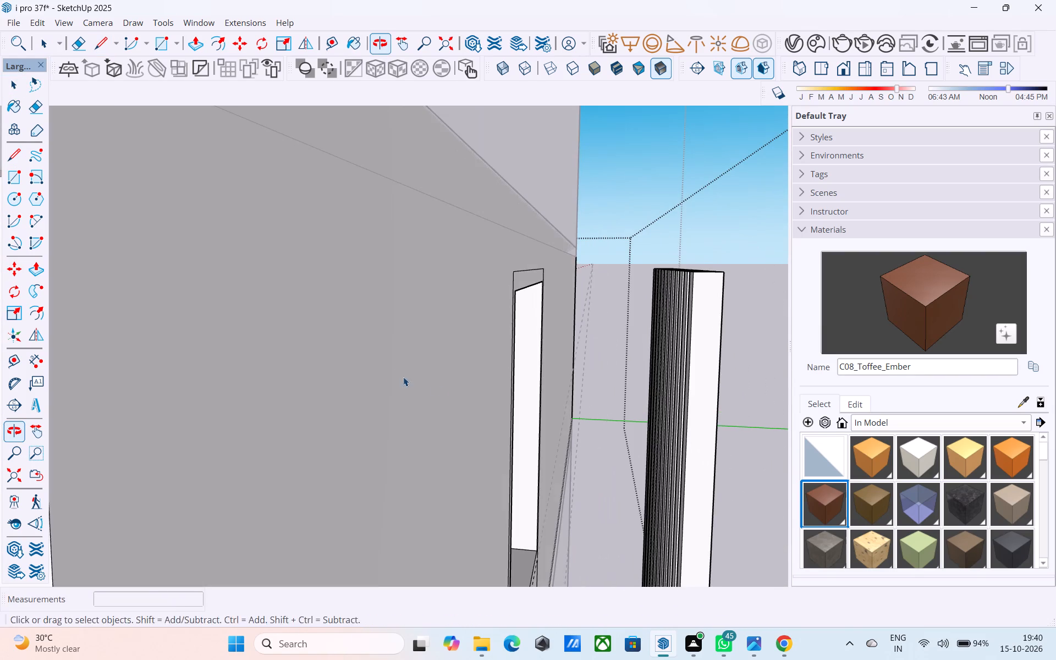
shift+middle_drag(544, 389, 477, 385)
scroll(608, 332, up, 3)
scroll(521, 288, down, 5)
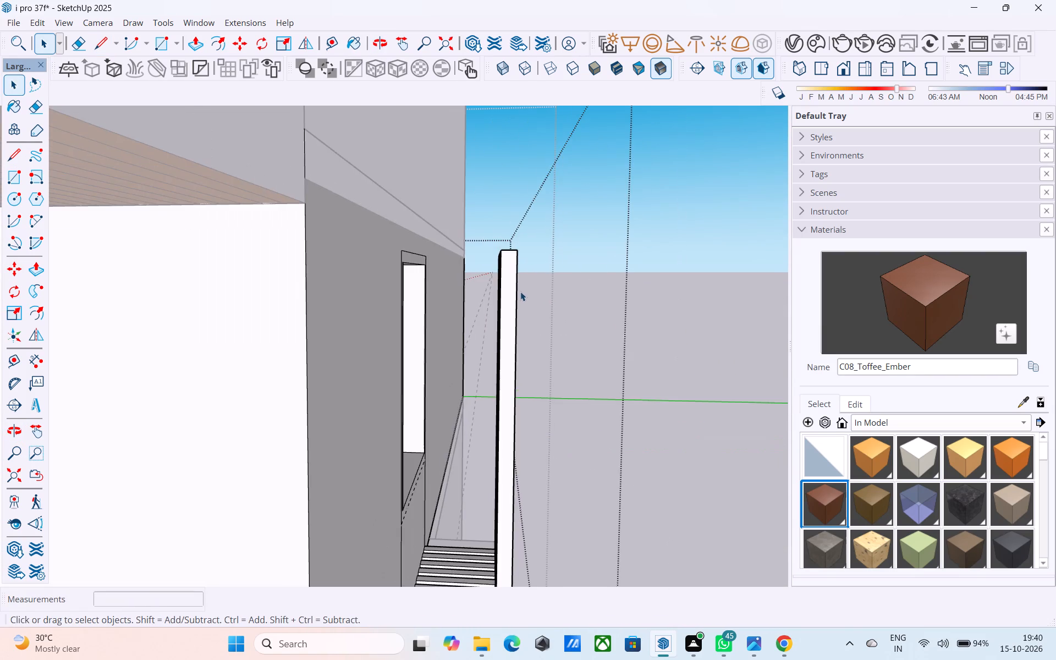
middle_drag(516, 291, 534, 303)
scroll(504, 272, up, 4)
middle_drag(504, 271, 511, 271)
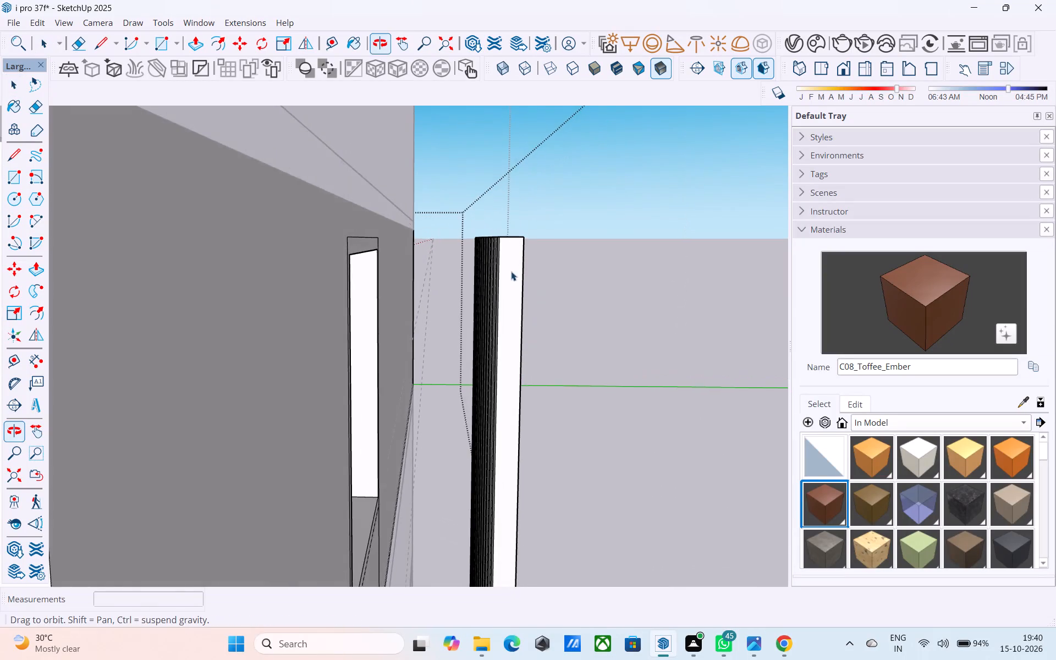
middle_drag(511, 271, 509, 272)
scroll(507, 240, up, 12)
middle_drag(500, 246, 581, 247)
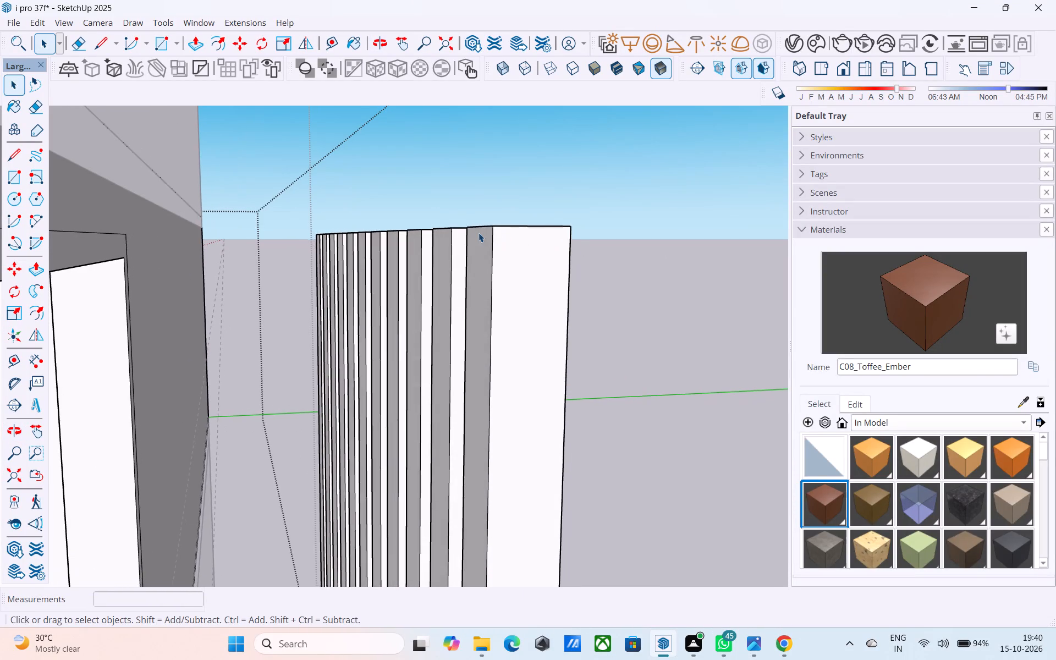
scroll(479, 233, up, 2)
click(485, 227)
key(m)
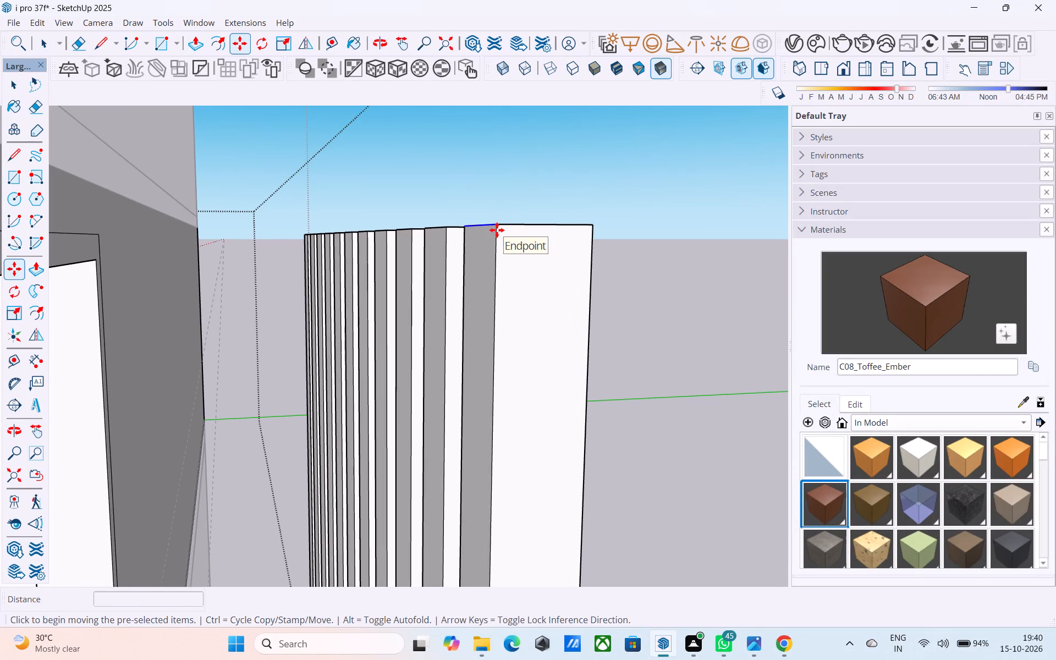
click(500, 228)
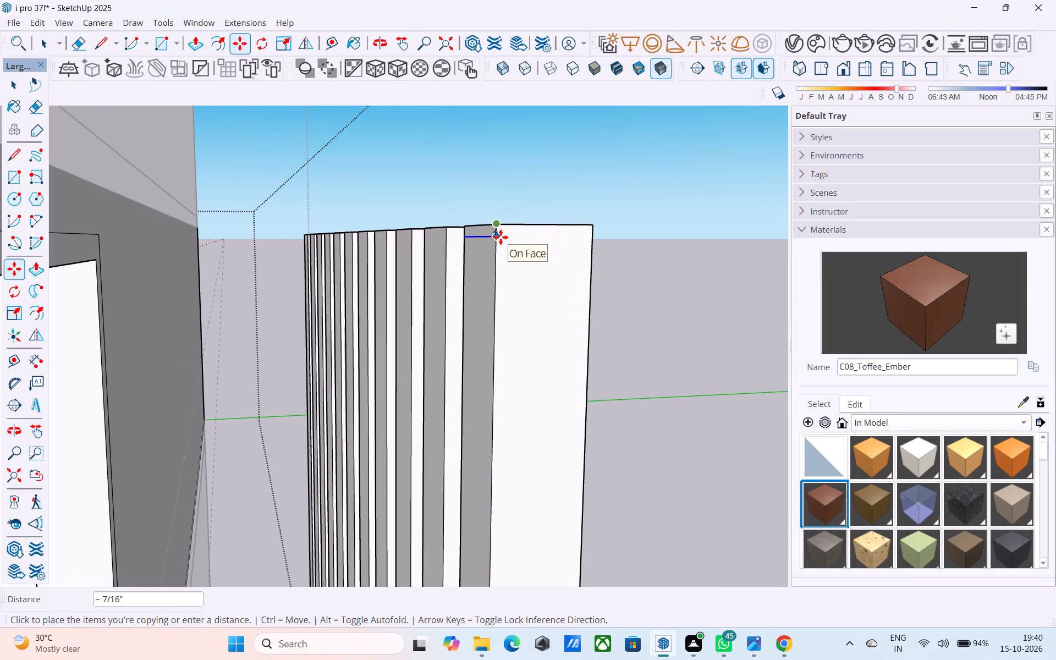
text(3")
key(Return)
key(space)
Draw 4" lines across the wall-facing sides of the next four uprights, in line with the edge copied on the balcony-side upright.
key(l)
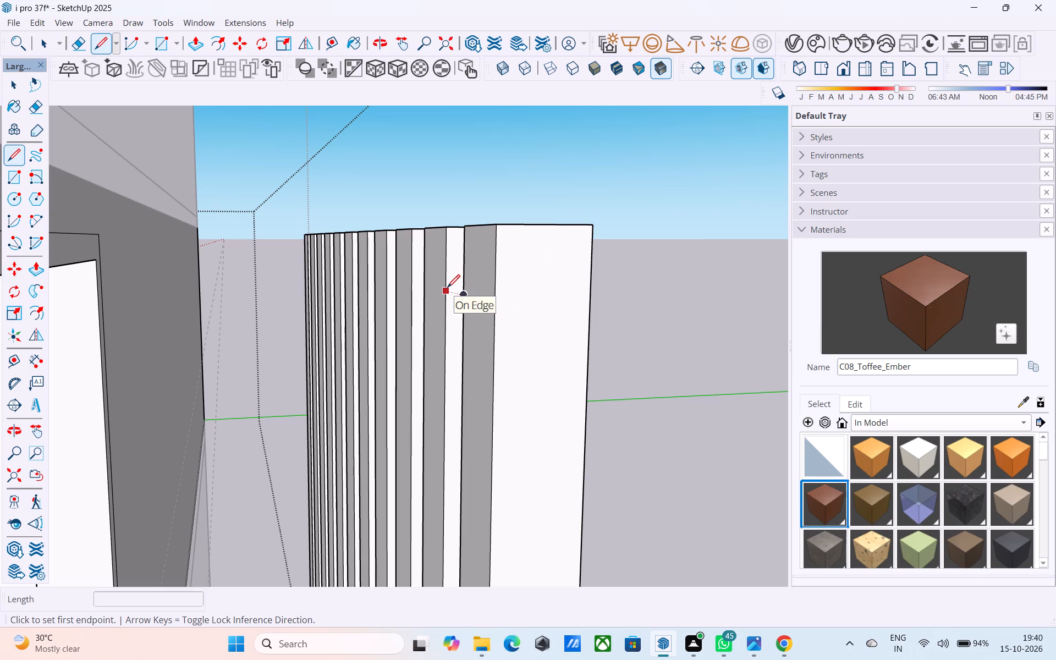
click(447, 289)
click(421, 283)
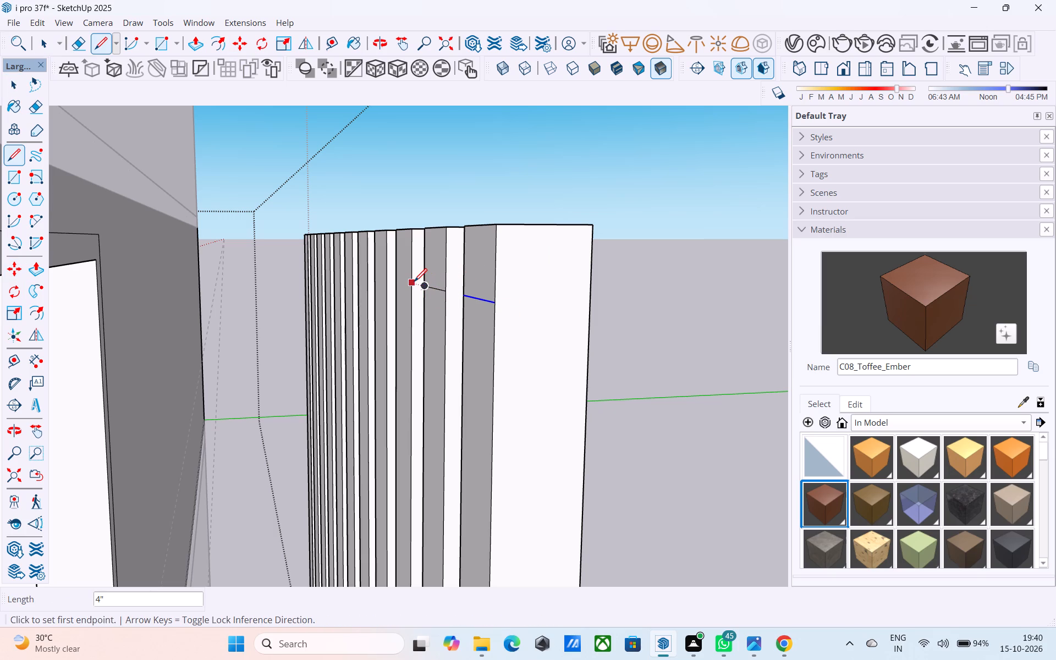
click(414, 283)
click(399, 278)
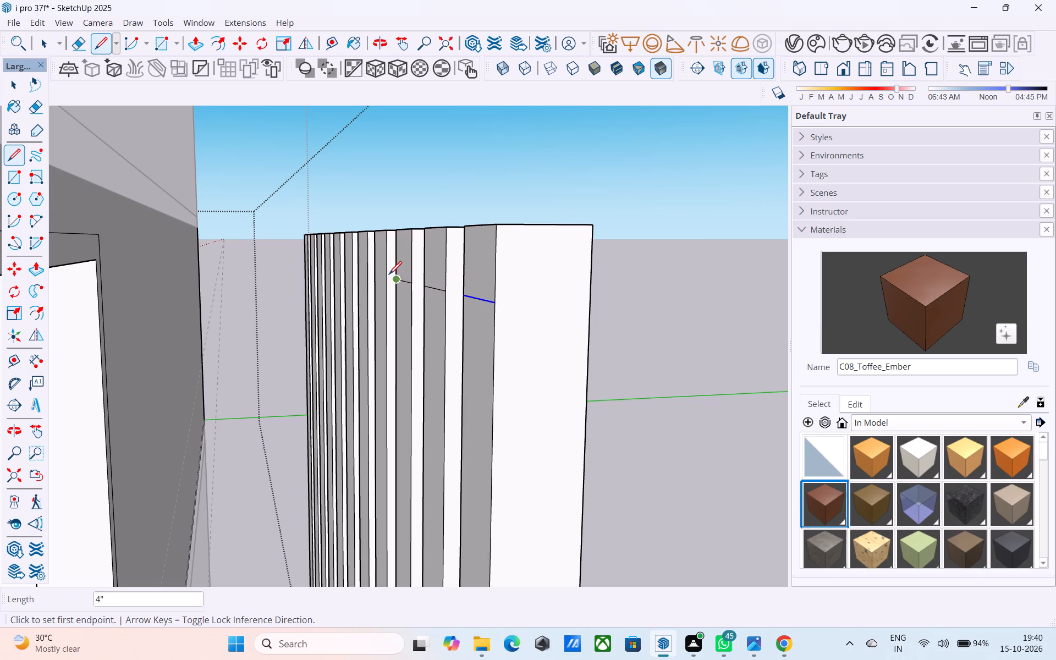
click(384, 273)
click(373, 270)
middle_drag(365, 272, 382, 280)
scroll(379, 285, up, 7)
click(400, 280)
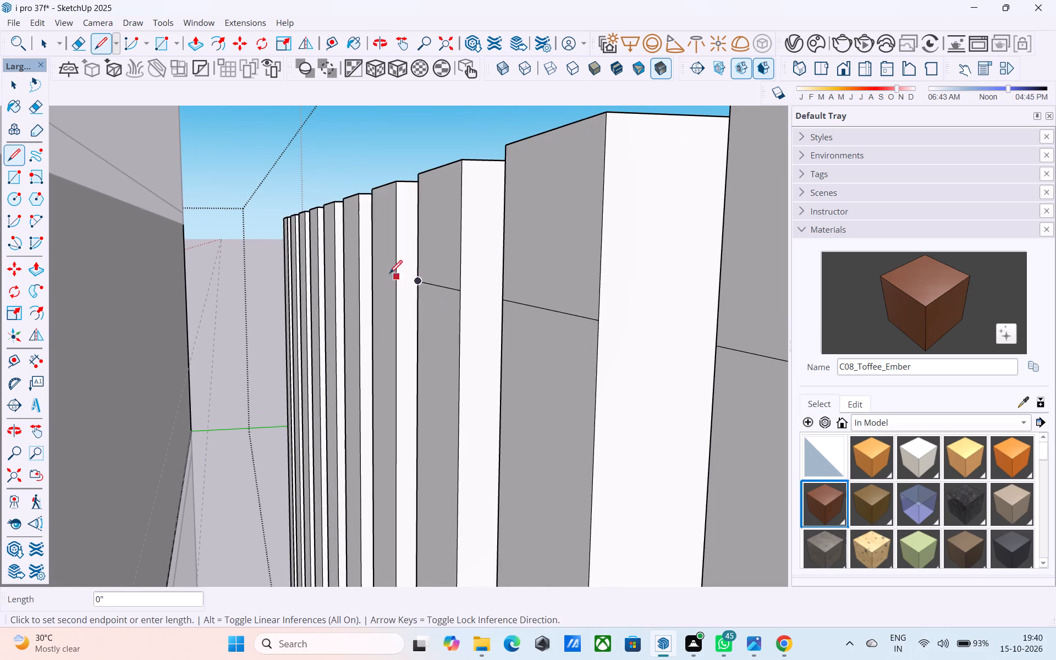
click(373, 268)
Draw aligned 4" lines across the wall-facing sides of the following three uprights.
drag(361, 266, 351, 266)
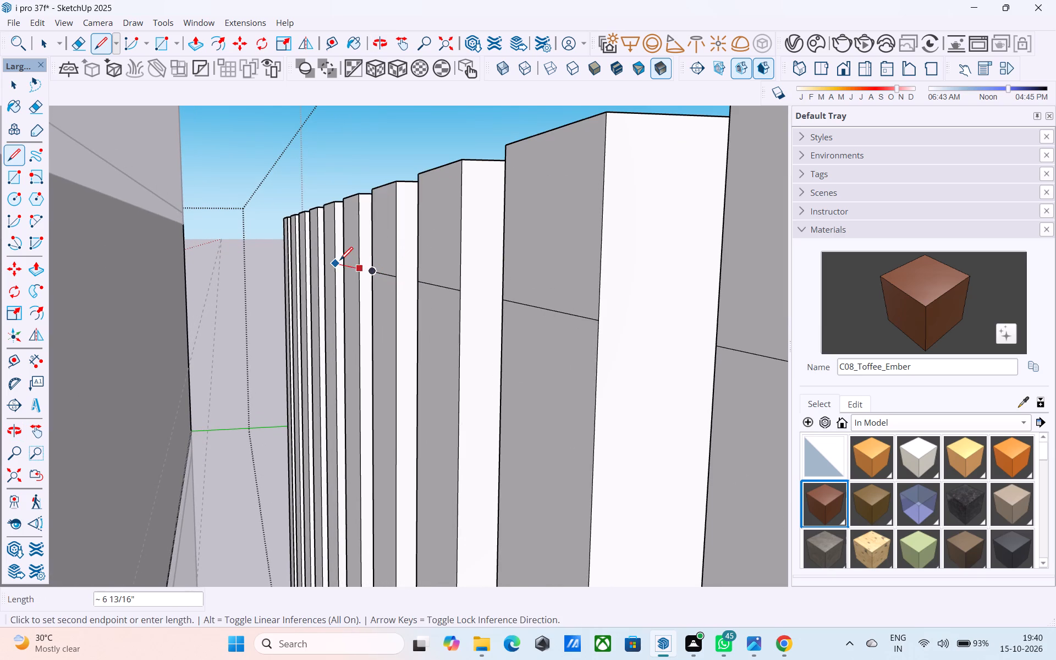
click(347, 263)
click(335, 259)
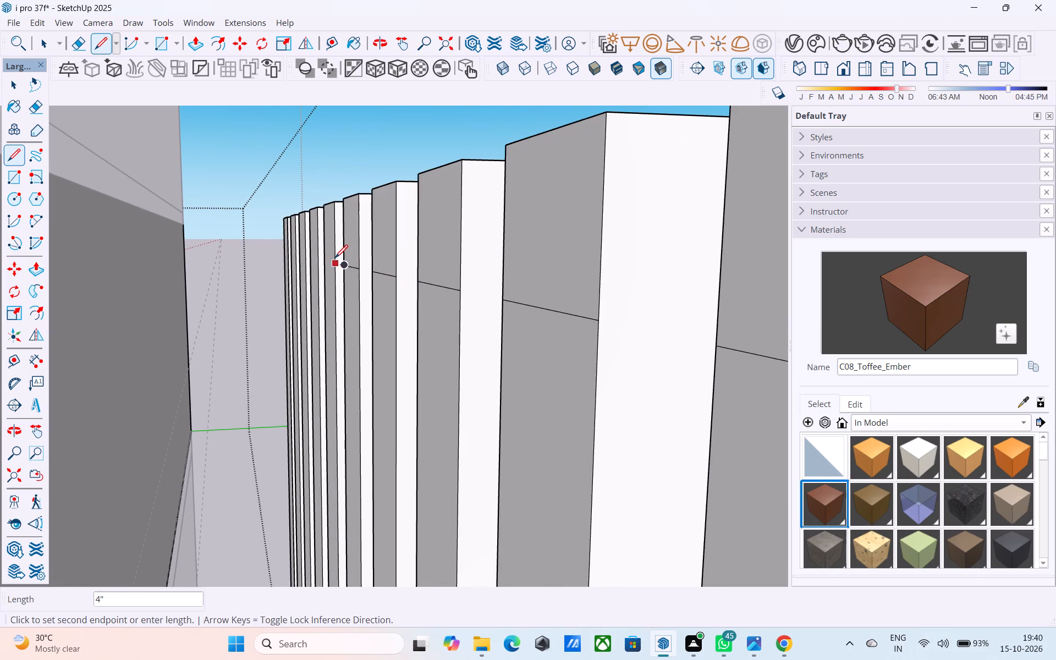
click(322, 257)
scroll(328, 277, up, 2)
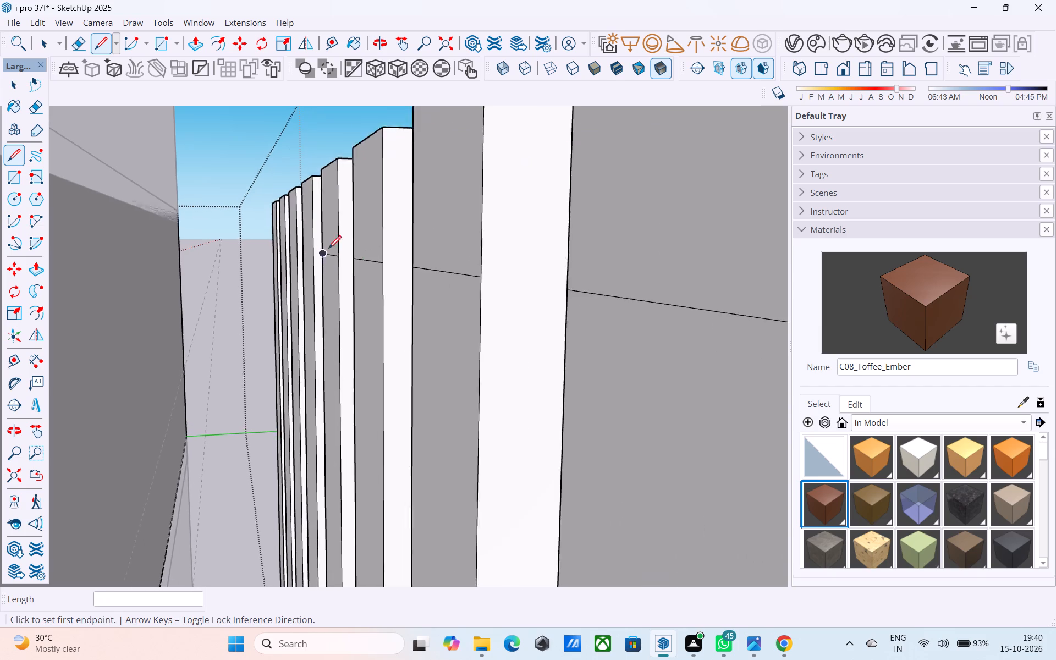
scroll(328, 250, up, 6)
middle_drag(332, 247, 394, 235)
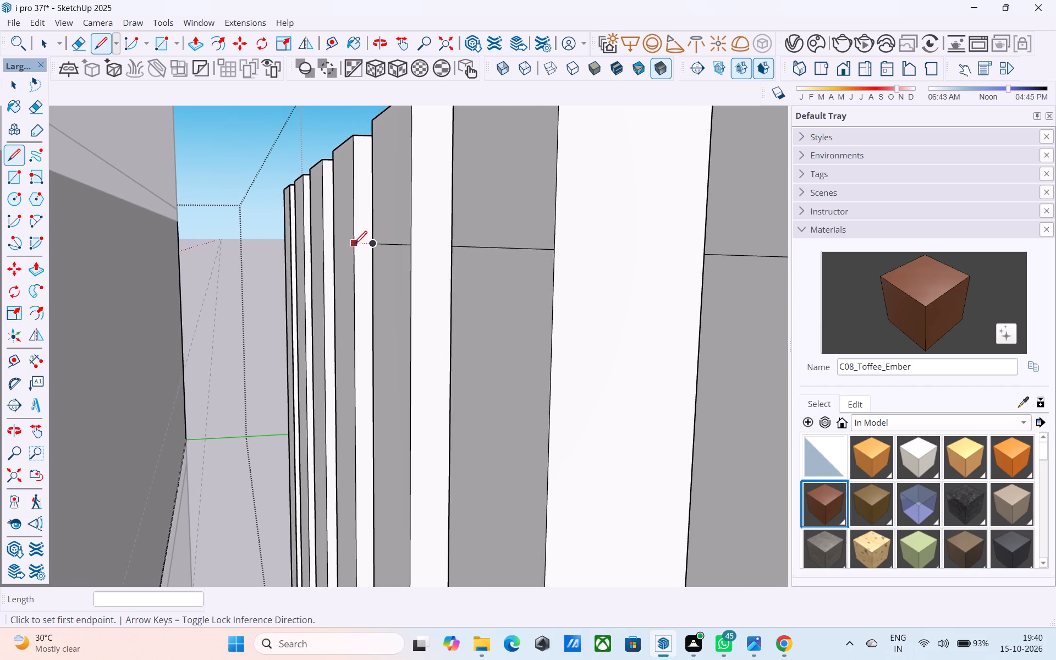
click(351, 244)
click(336, 239)
Draw aligned 4" lines across the wall-facing sides of the last three uprights, up to the end away from the balcony.
shift+middle_drag(327, 238, 390, 238)
shift+scroll(384, 238, up, 2)
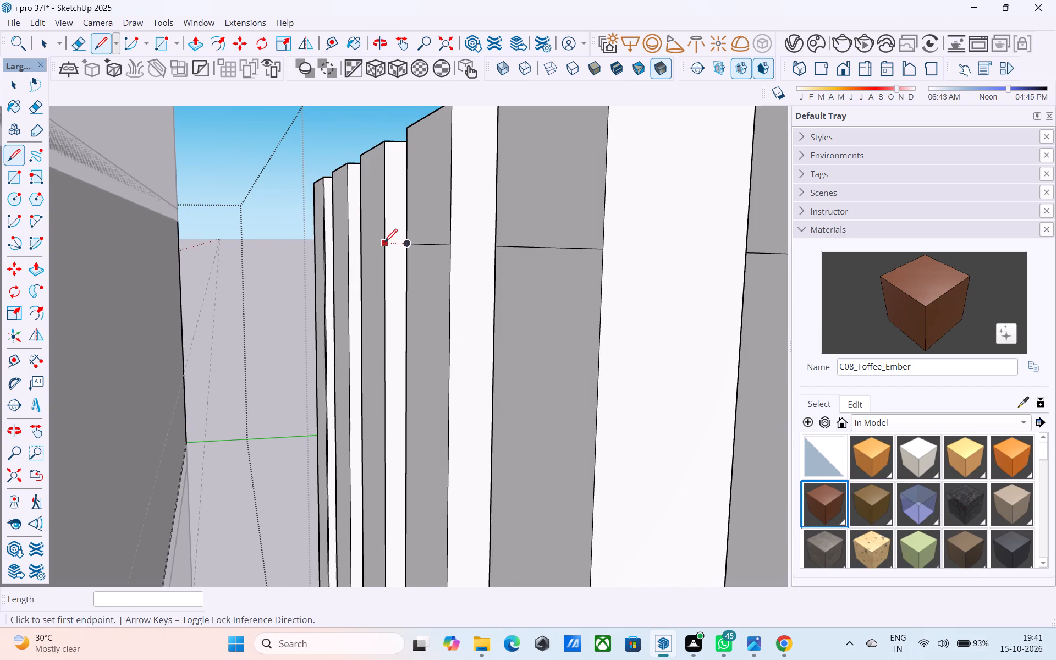
click(384, 243)
click(361, 243)
shift+middle_drag(358, 243, 372, 252)
scroll(370, 252, up, 2)
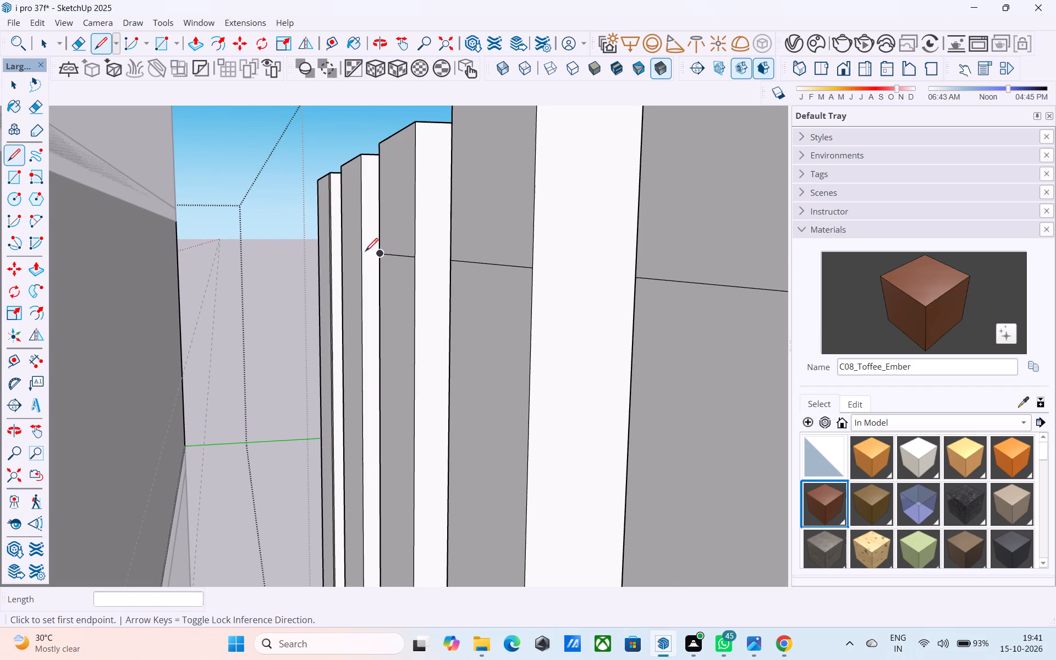
click(361, 252)
click(344, 250)
shift+middle_drag(342, 249, 383, 262)
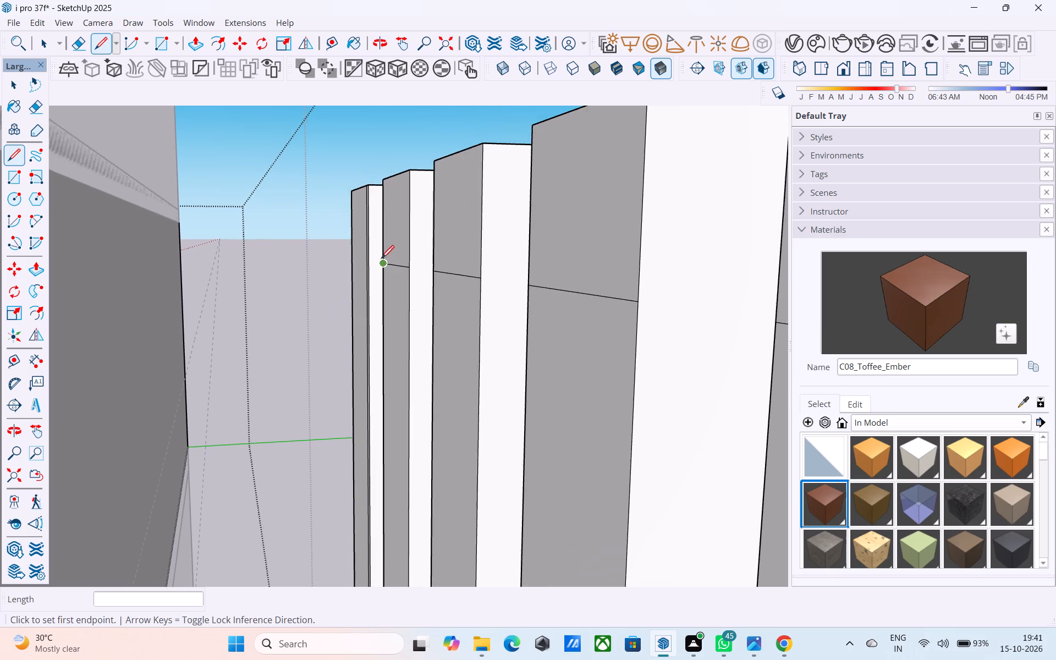
scroll(381, 259, up, 8)
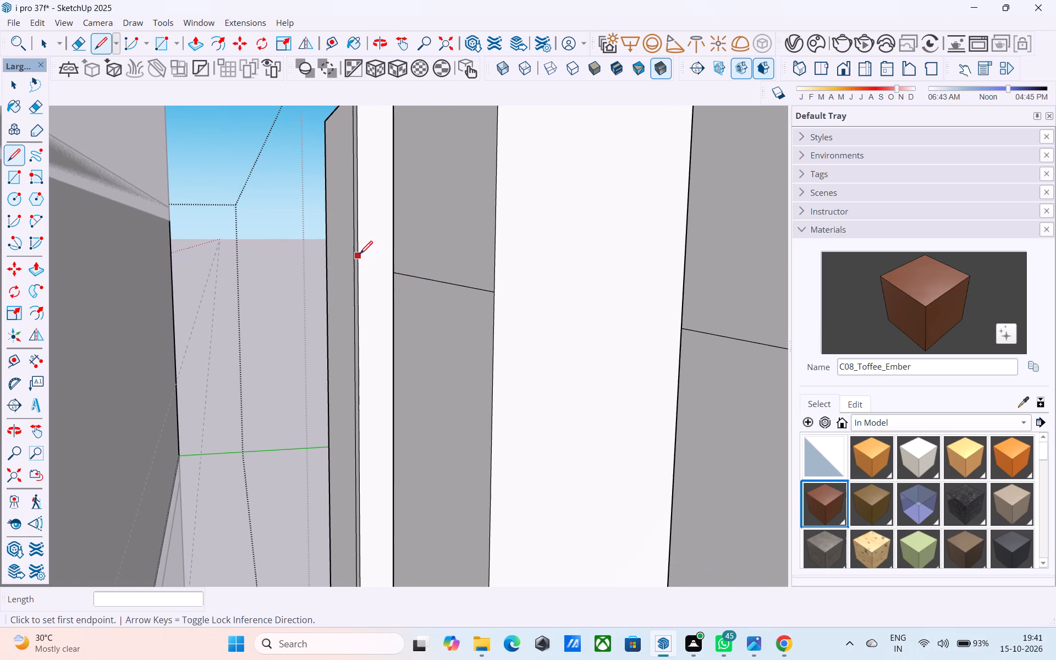
click(357, 267)
click(324, 259)
Erase the stray vertical edge above the new line on the wall-facing side of the end upright away from the balcony.
key(e)
scroll(384, 227, up, 4)
click(335, 221)
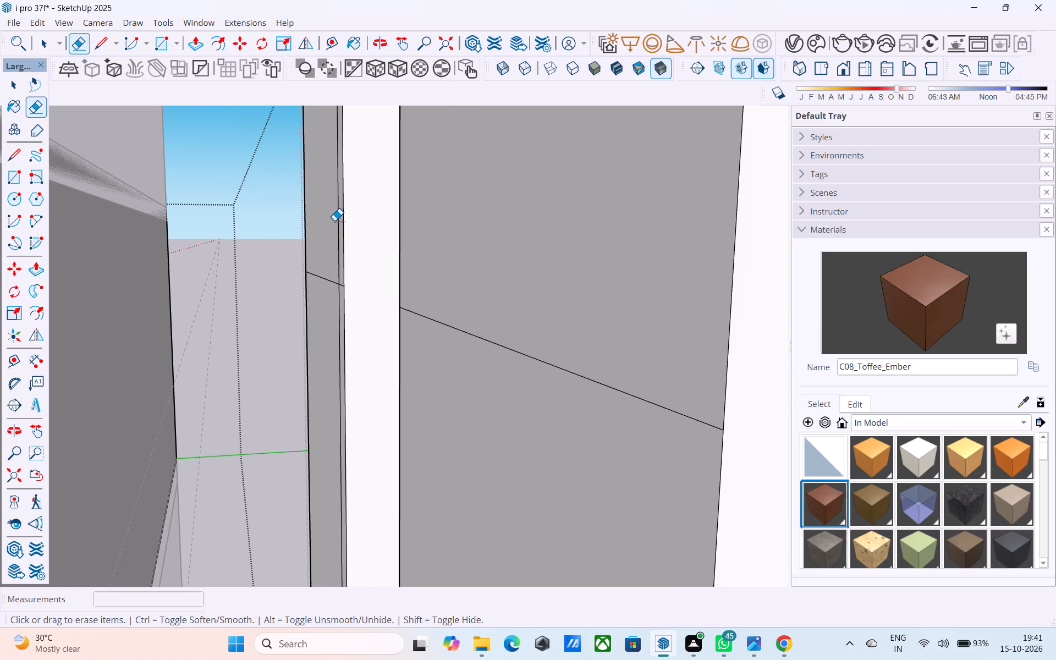
drag(338, 222, 333, 219)
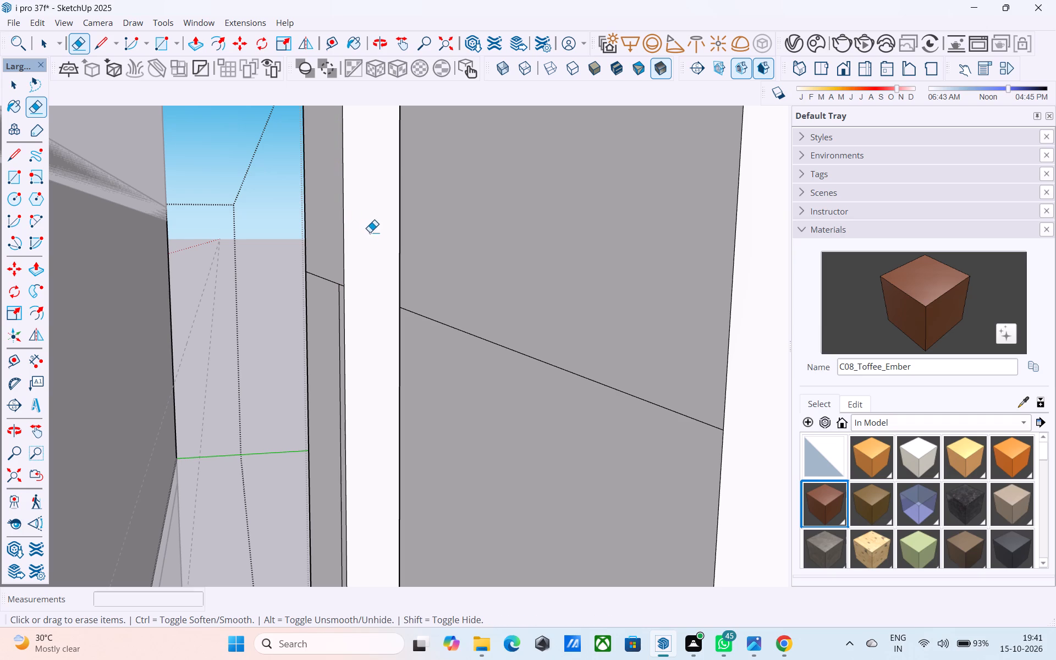
Push/Pull the face above the line on the end upright away from the balcony until it meets the wall.
key(space)
click(333, 223)
scroll(332, 223, down, 3)
key(p)
click(332, 223)
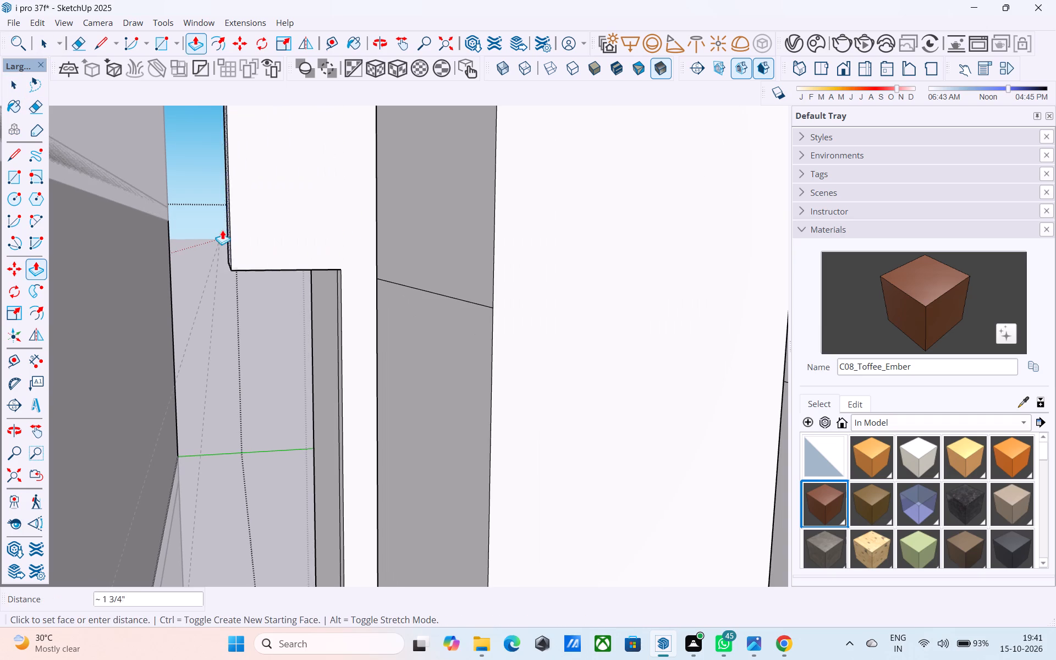
shift+middle_drag(216, 229, 246, 186)
scroll(246, 186, down, 8)
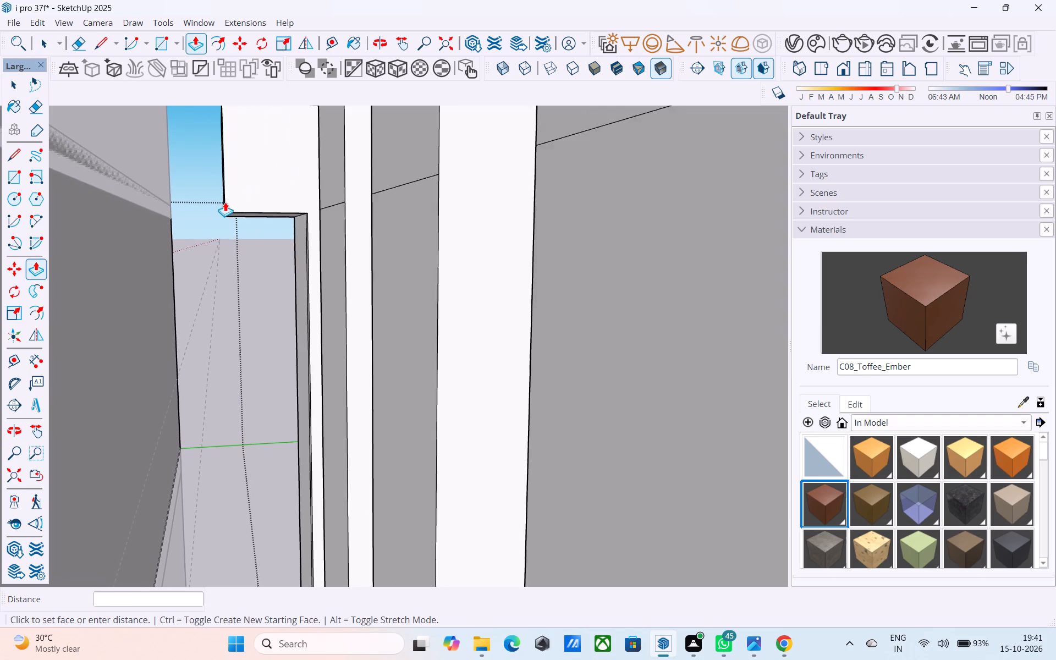
scroll(225, 202, down, 9)
middle_drag(211, 210, 190, 205)
scroll(190, 204, down, 12)
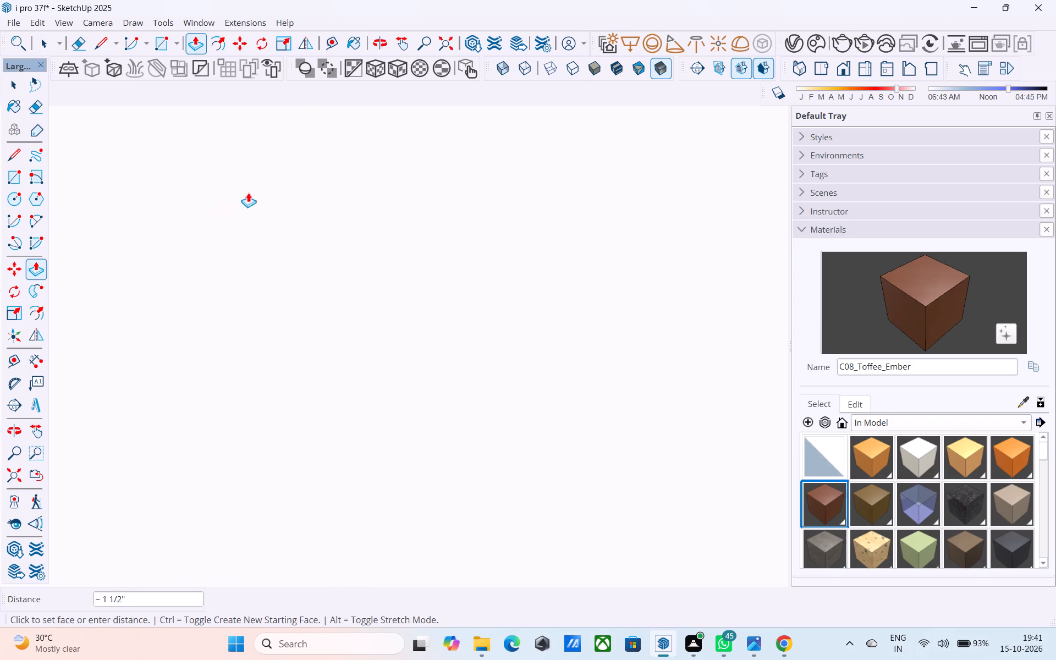
scroll(248, 193, down, 20)
scroll(248, 193, down, 20)
scroll(248, 193, down, 3)
scroll(282, 228, down, 8)
scroll(282, 228, up, 1)
scroll(282, 228, down, 20)
scroll(282, 228, down, 20)
middle_drag(343, 224, 162, 238)
scroll(210, 232, down, 7)
scroll(227, 257, up, 1)
scroll(227, 257, down, 20)
scroll(227, 257, down, 5)
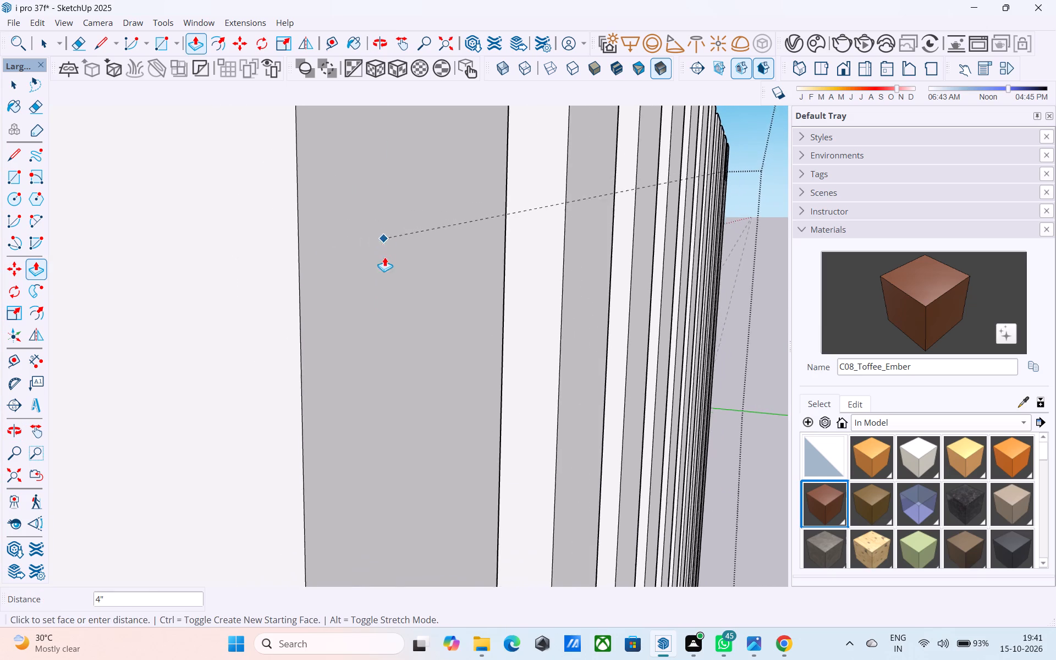
scroll(384, 257, down, 18)
middle_drag(435, 265, 541, 274)
scroll(491, 274, down, 1)
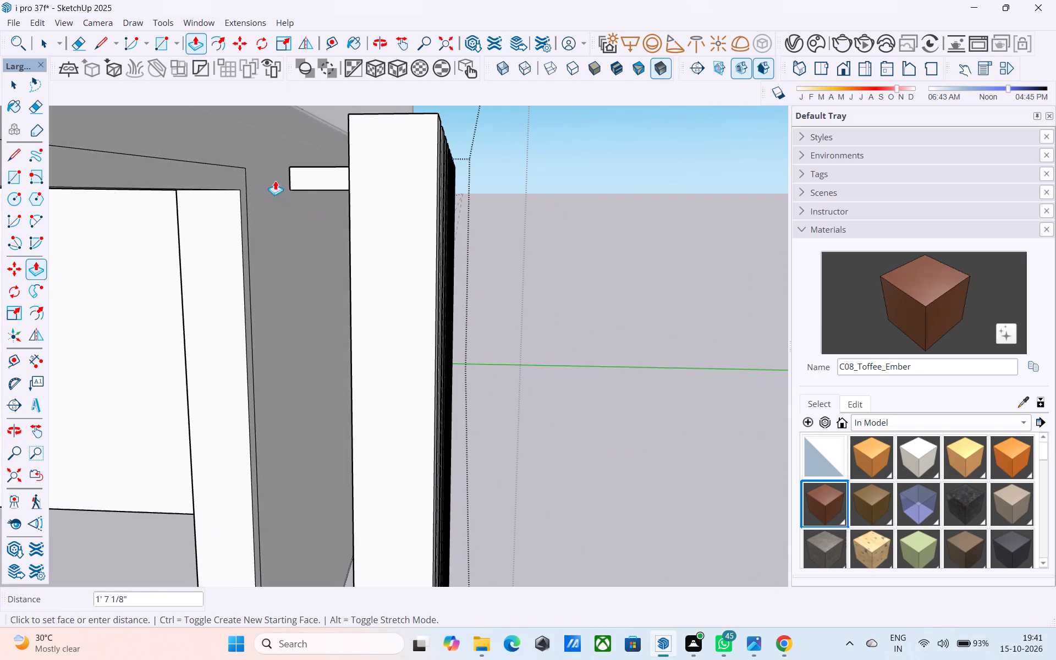
click(216, 172)
Extend the upper face of the balcony-side end upright to the wall by the same distance.
middle_drag(289, 191, 384, 180)
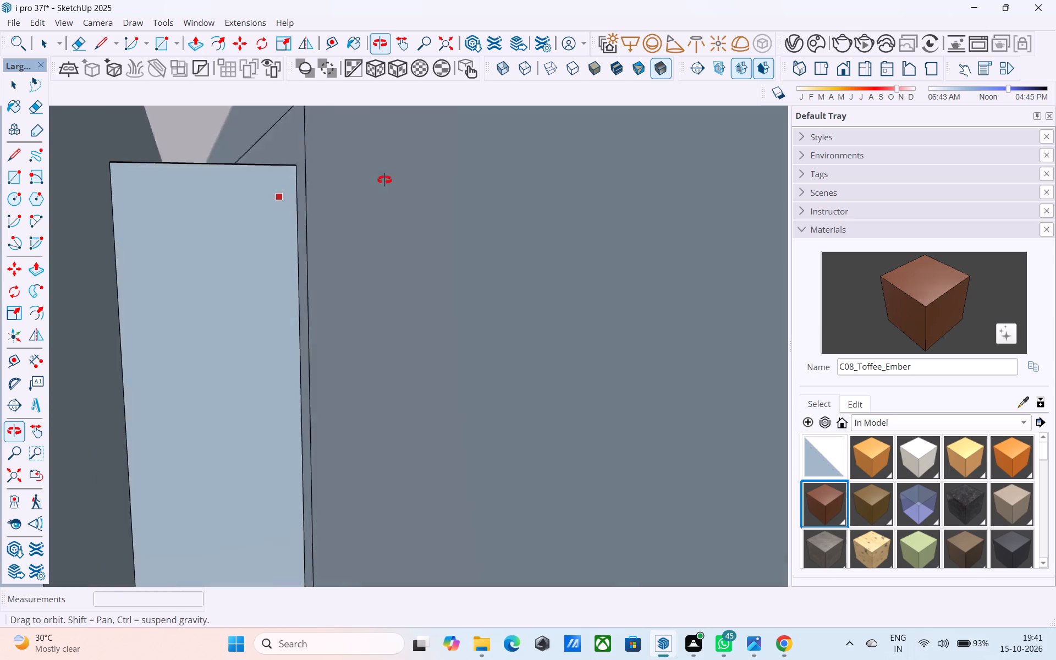
middle_drag(384, 180, 356, 178)
key(space)
click(608, 125)
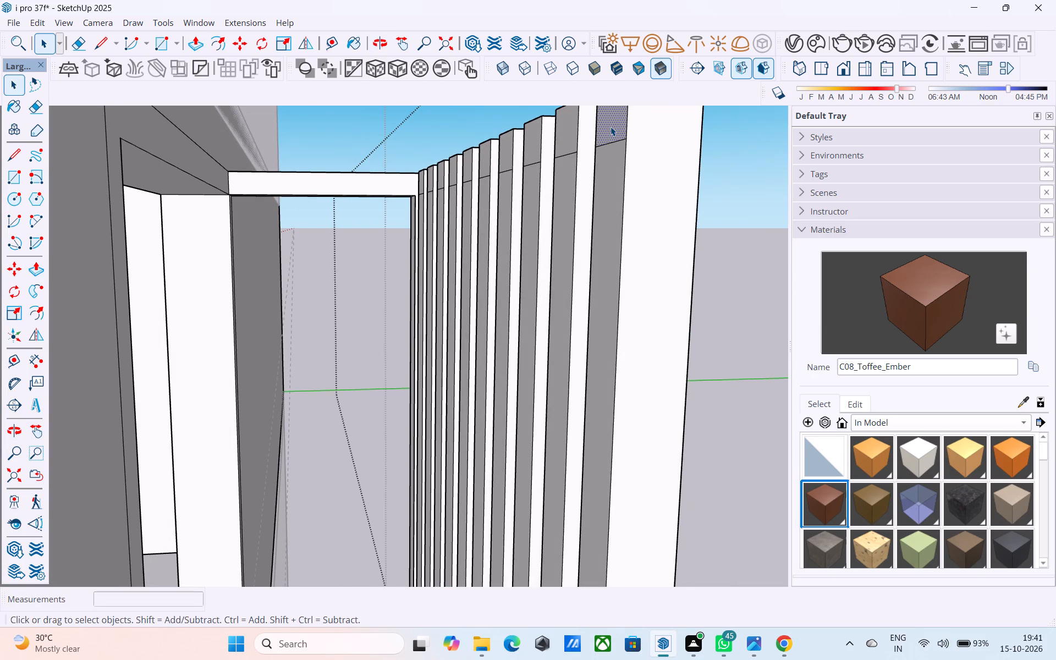
key(p)
double_click(610, 127)
Repeat the same extension to the wall on the three uprights beside the end away from the balcony.
middle_drag(573, 157, 577, 138)
scroll(577, 138, up, 2)
scroll(400, 208, up, 3)
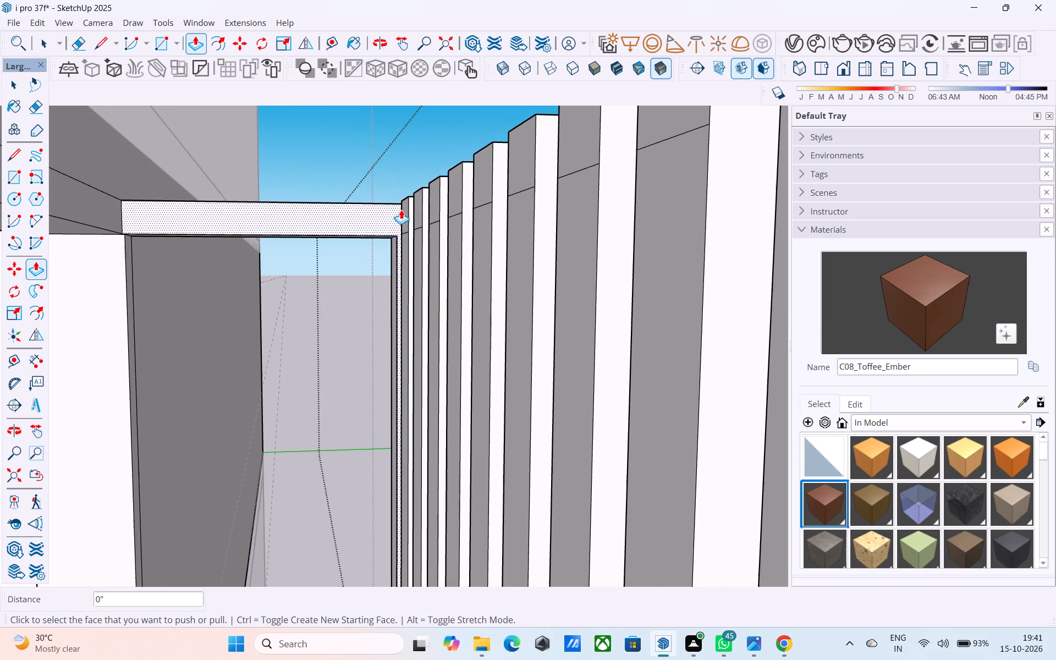
key(space)
click(402, 211)
scroll(404, 213, up, 4)
click(404, 213)
middle_drag(430, 203, 438, 200)
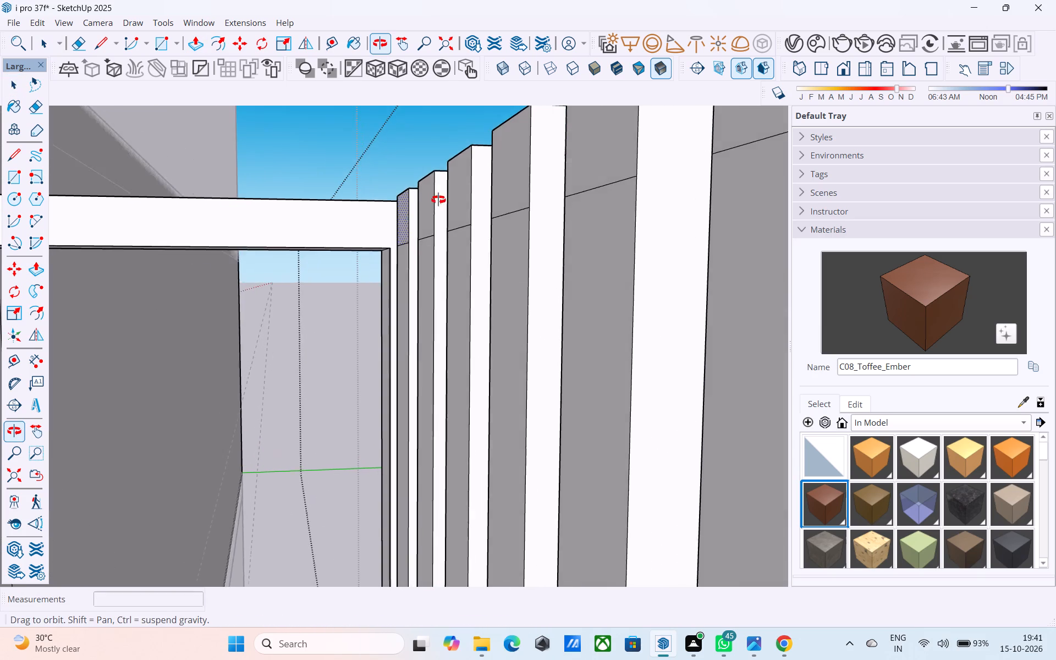
middle_drag(438, 200, 472, 174)
key(p)
double_click(392, 226)
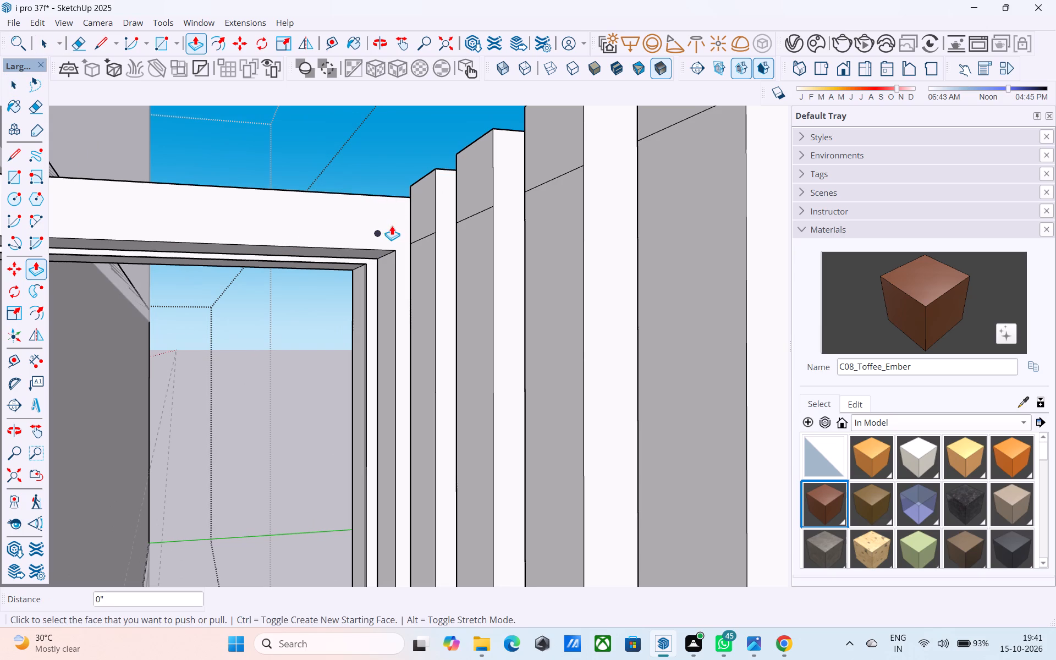
double_click(429, 213)
double_click(483, 188)
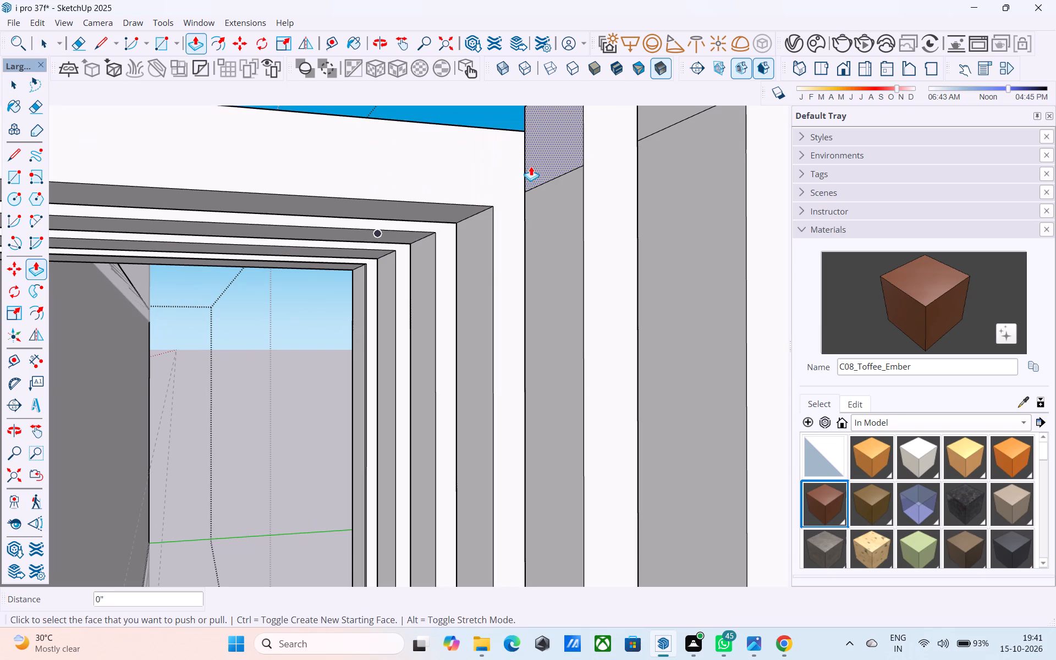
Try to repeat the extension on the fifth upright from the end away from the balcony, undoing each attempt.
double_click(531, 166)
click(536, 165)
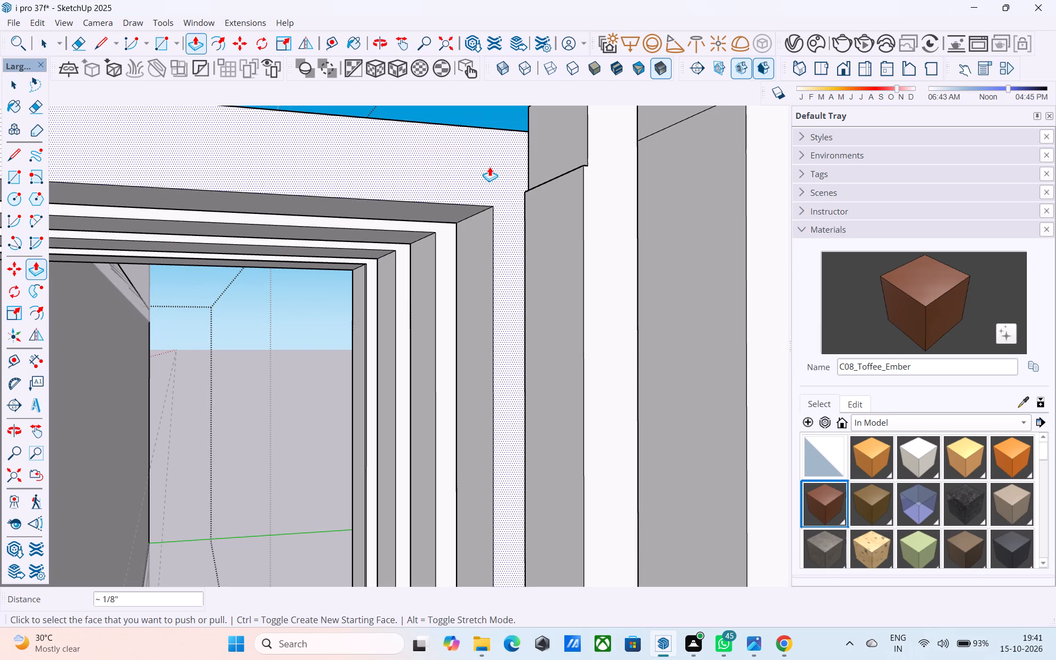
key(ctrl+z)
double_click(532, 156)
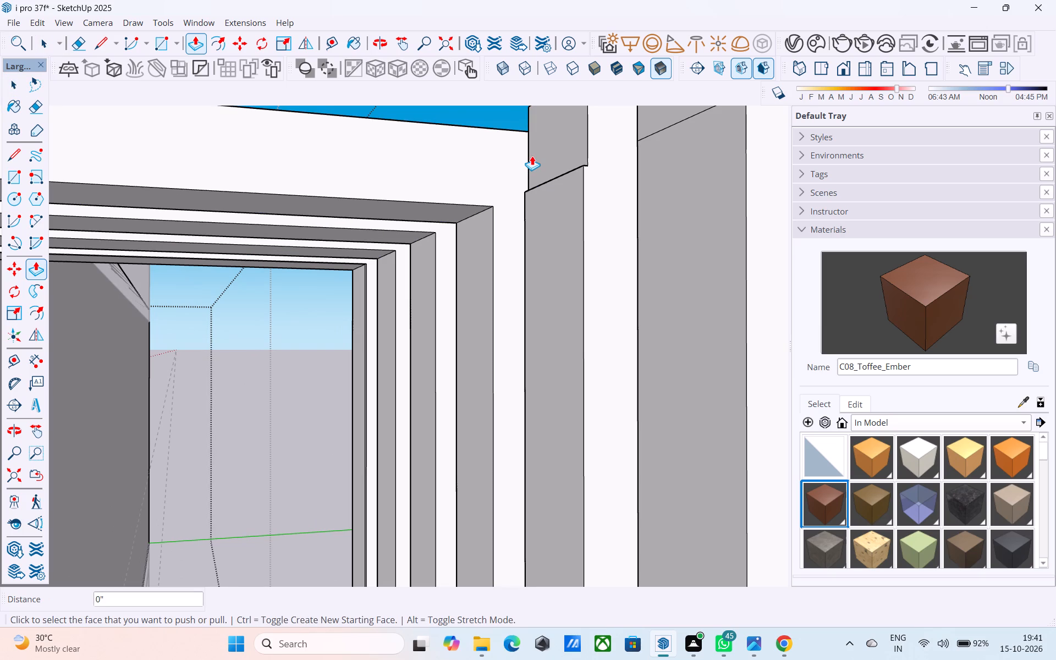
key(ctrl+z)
Push/Pull the fifth upright's upper face about 2' 1 3/16" until it meets the wall.
key(space)
click(533, 154)
key(p)
click(533, 154)
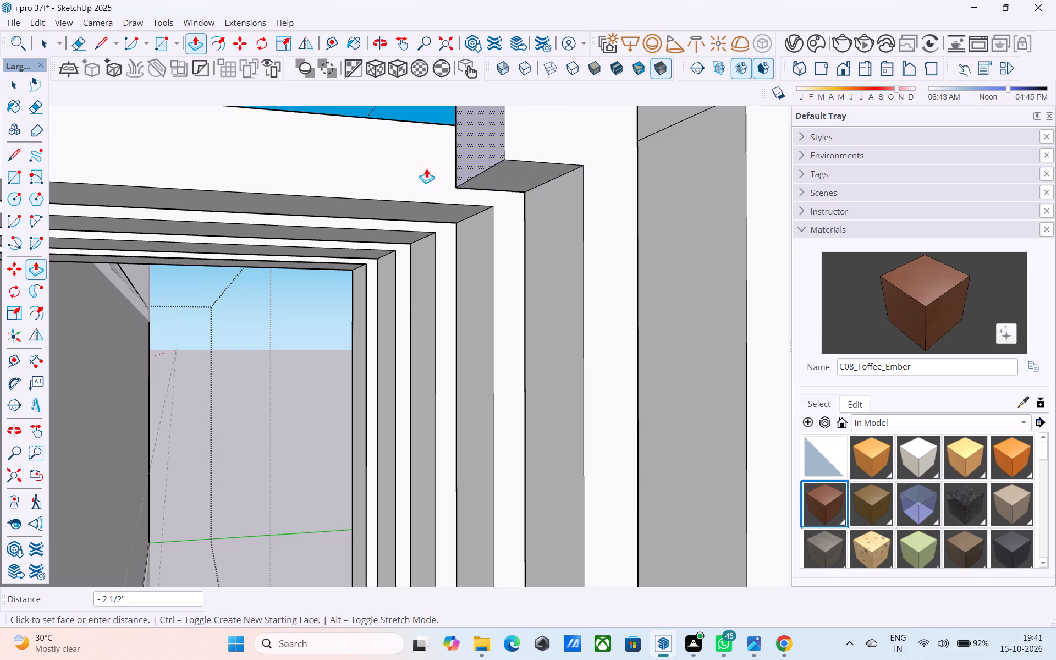
middle_drag(405, 170, 555, 113)
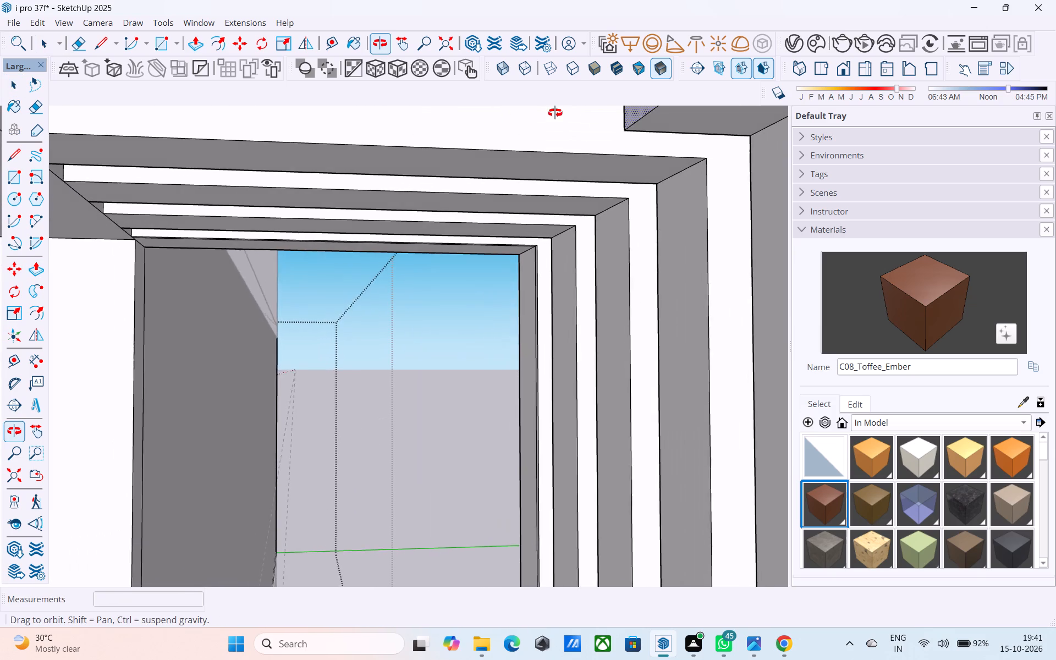
middle_drag(555, 113, 541, 113)
shift+middle_drag(112, 241, 184, 289)
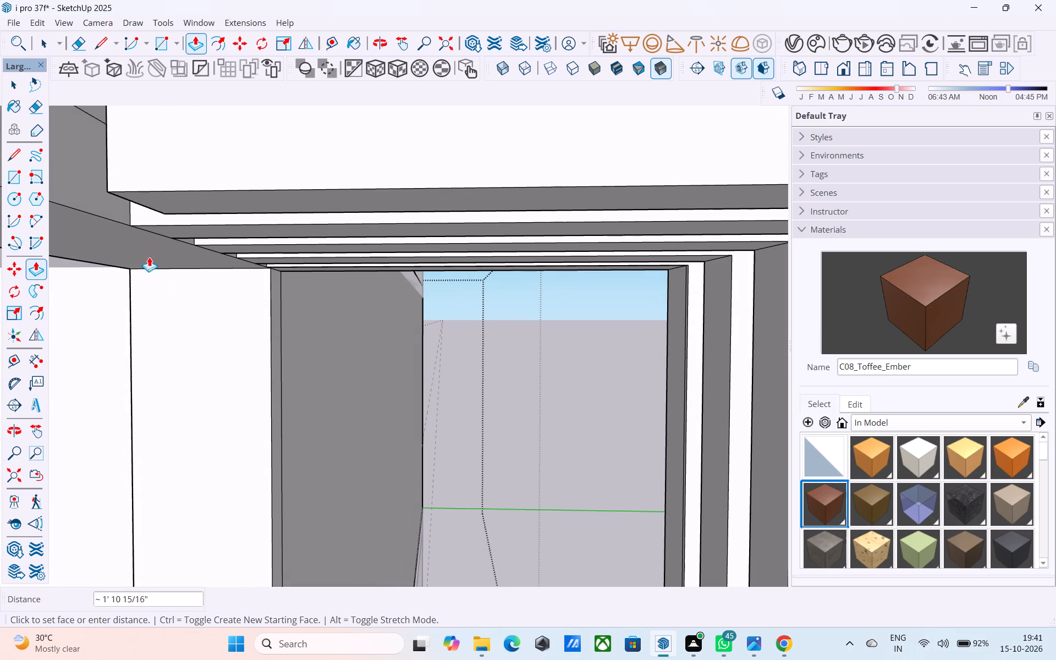
click(108, 221)
Repeat that extension to the wall on the five remaining uprights towards the balcony-side end.
middle_drag(405, 294, 360, 237)
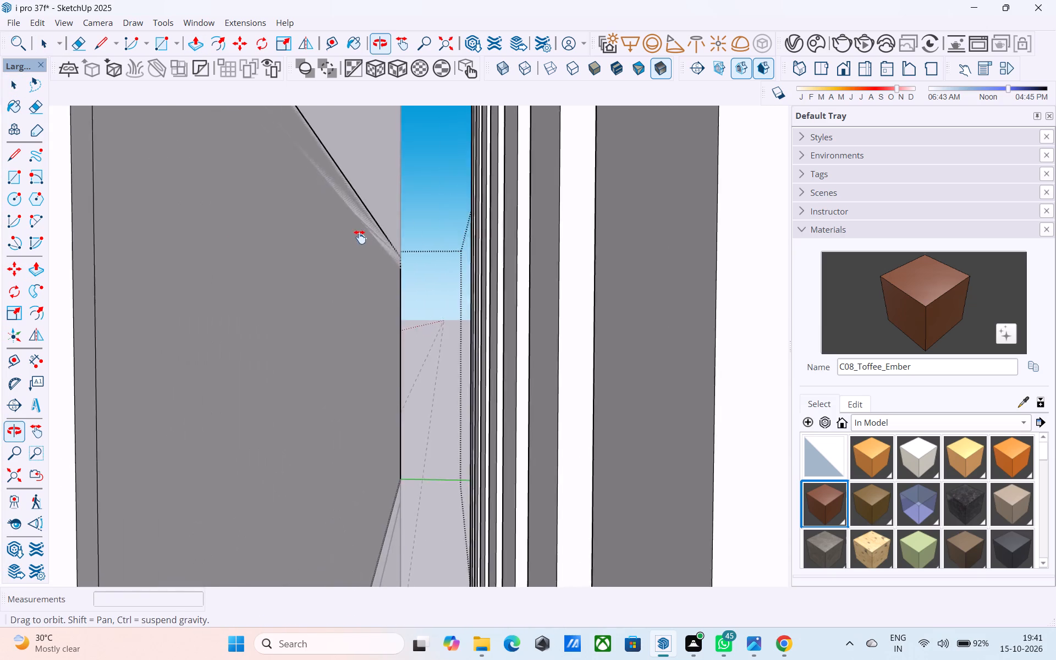
middle_drag(360, 237, 353, 231)
scroll(354, 229, down, 16)
middle_drag(405, 245, 60, 332)
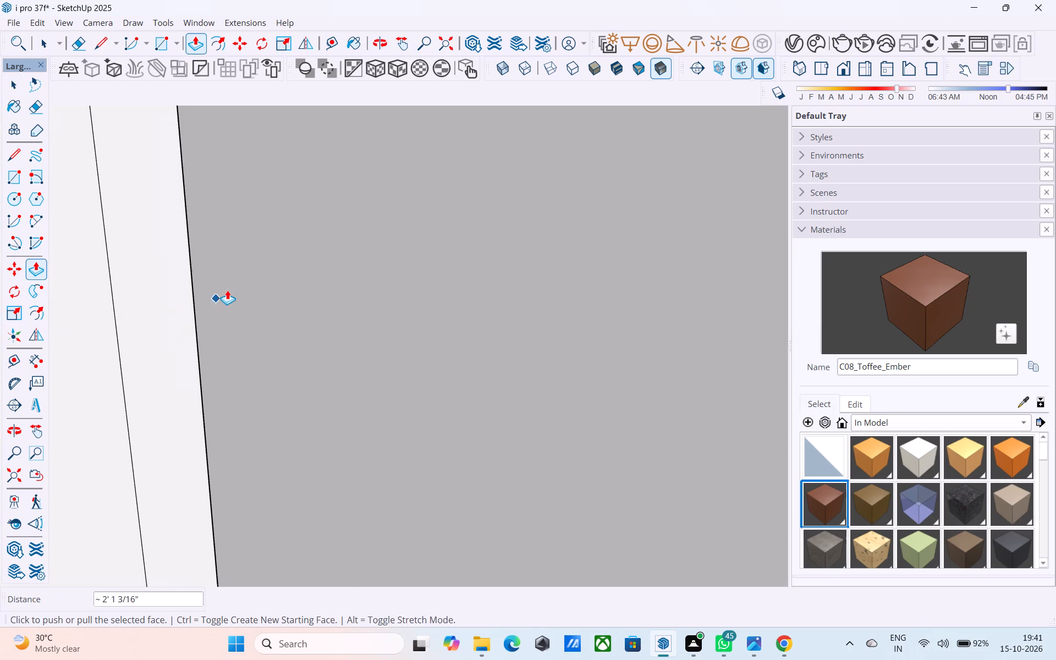
scroll(227, 290, down, 15)
scroll(316, 309, up, 1)
scroll(316, 310, down, 20)
scroll(316, 310, down, 13)
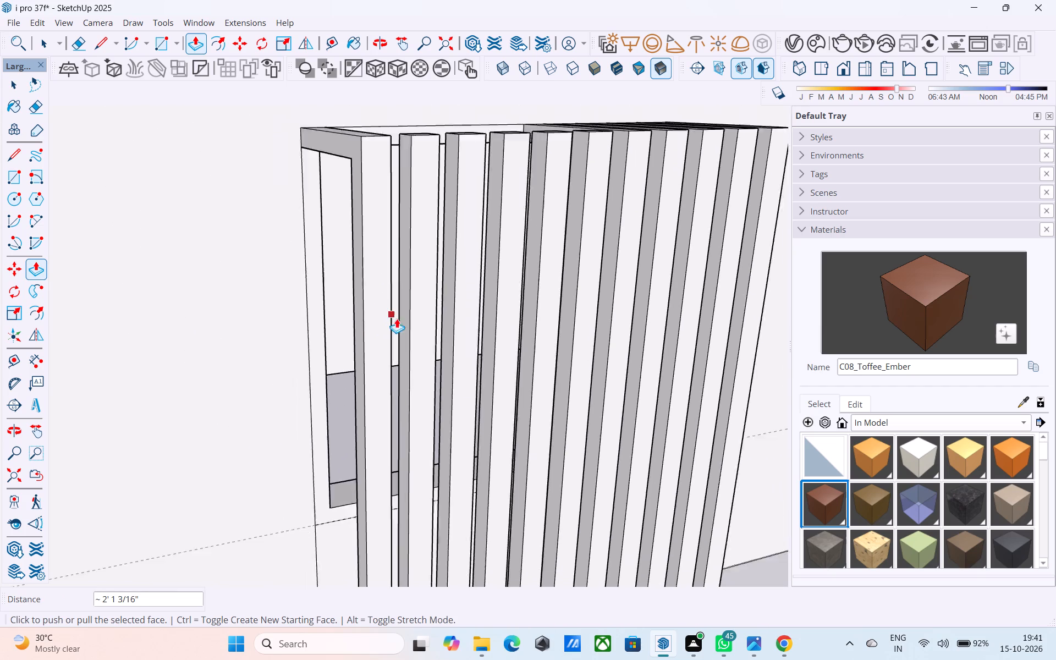
scroll(397, 318, down, 6)
scroll(401, 318, up, 1)
scroll(401, 318, down, 2)
middle_drag(413, 295, 772, 326)
scroll(365, 193, up, 7)
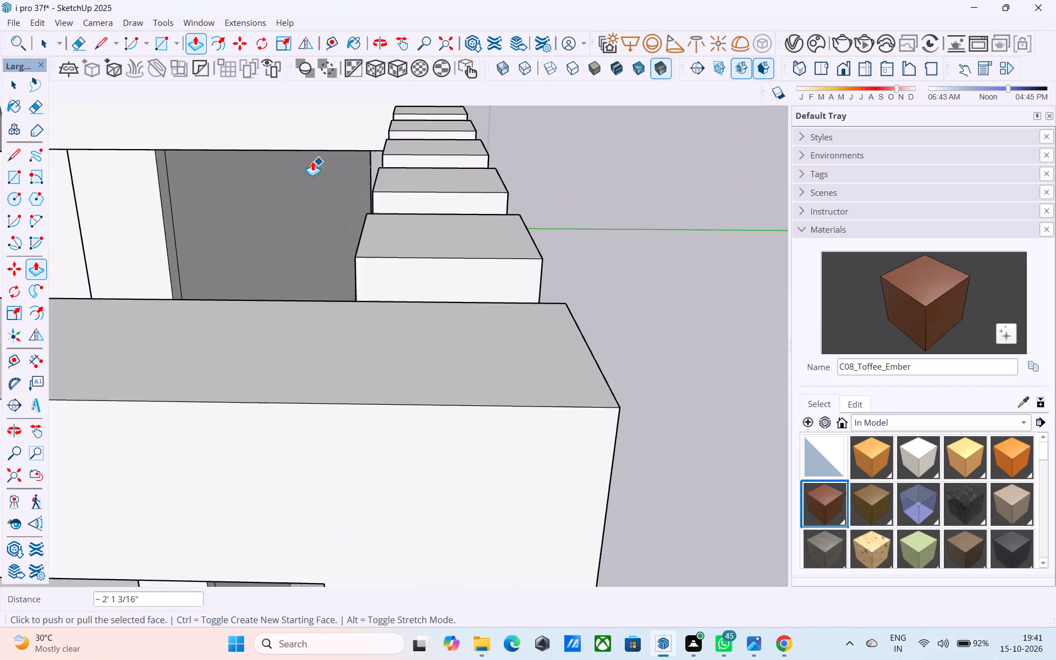
scroll(312, 161, up, 4)
middle_drag(309, 196, 314, 196)
scroll(314, 195, down, 3)
middle_drag(342, 202, 390, 200)
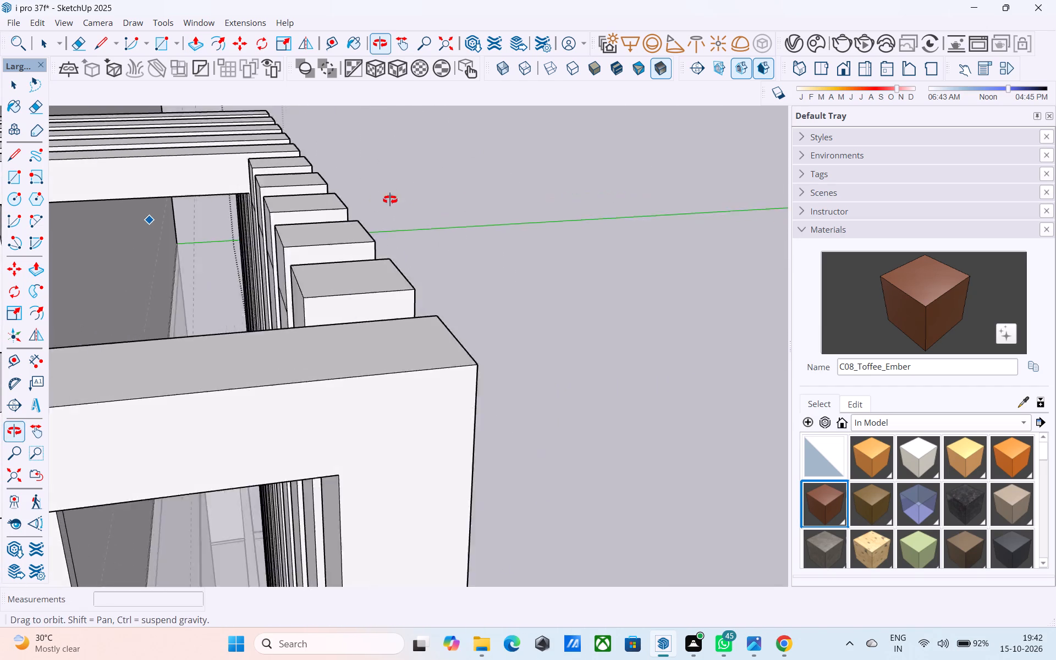
middle_drag(390, 200, 401, 196)
key(space)
click(288, 180)
scroll(288, 180, up, 2)
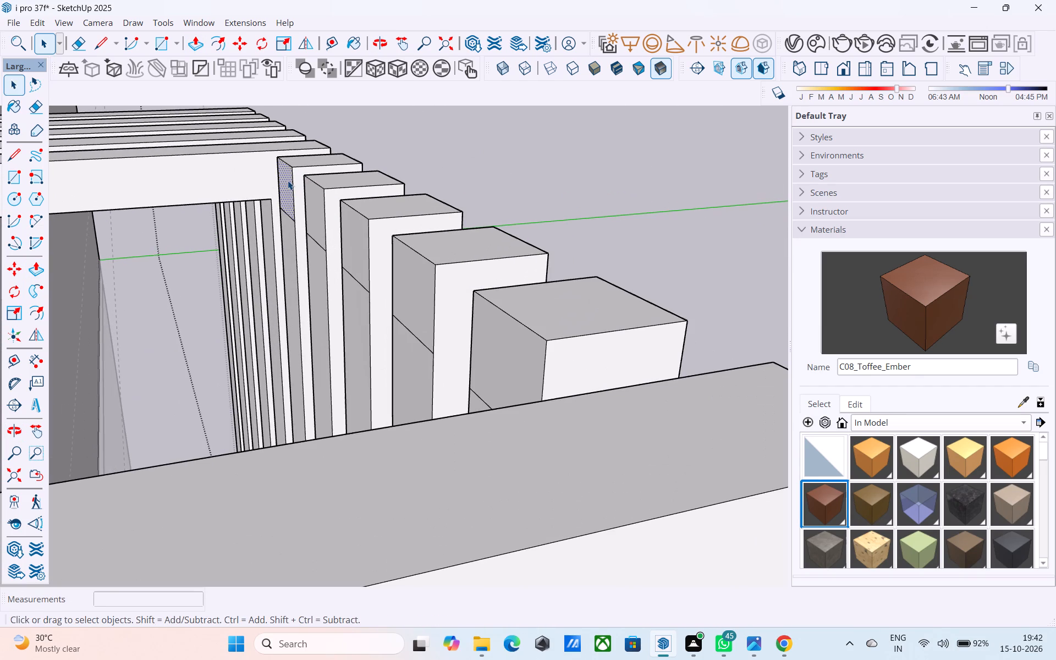
key(p)
double_click(288, 180)
double_click(309, 199)
double_click(364, 232)
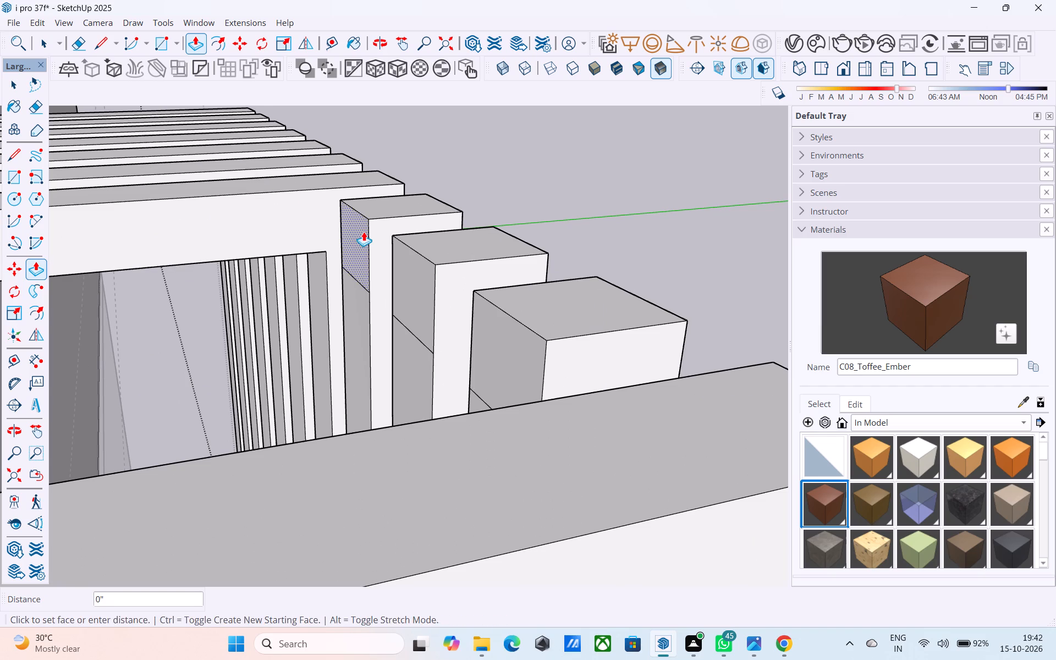
double_click(396, 260)
shift+middle_drag(460, 324, 441, 255)
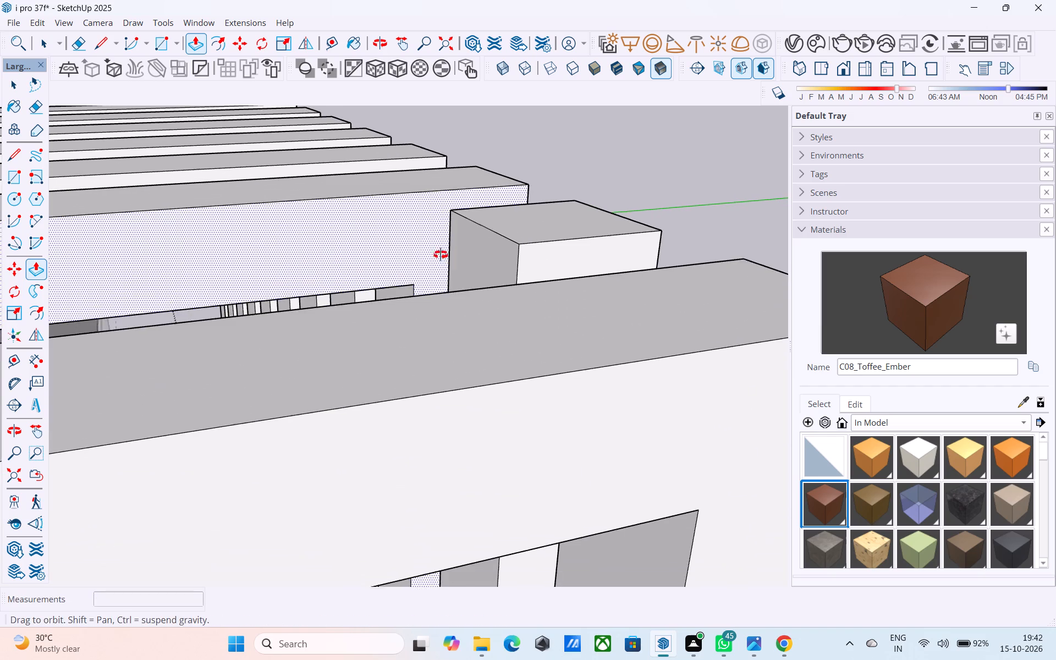
shift+middle_drag(441, 255, 442, 255)
double_click(478, 269)
key(space)
Erase the vertical edge segment on the wall below the guide line beside the bar screen, and close the group.
middle_drag(560, 254, 221, 217)
scroll(212, 216, down, 3)
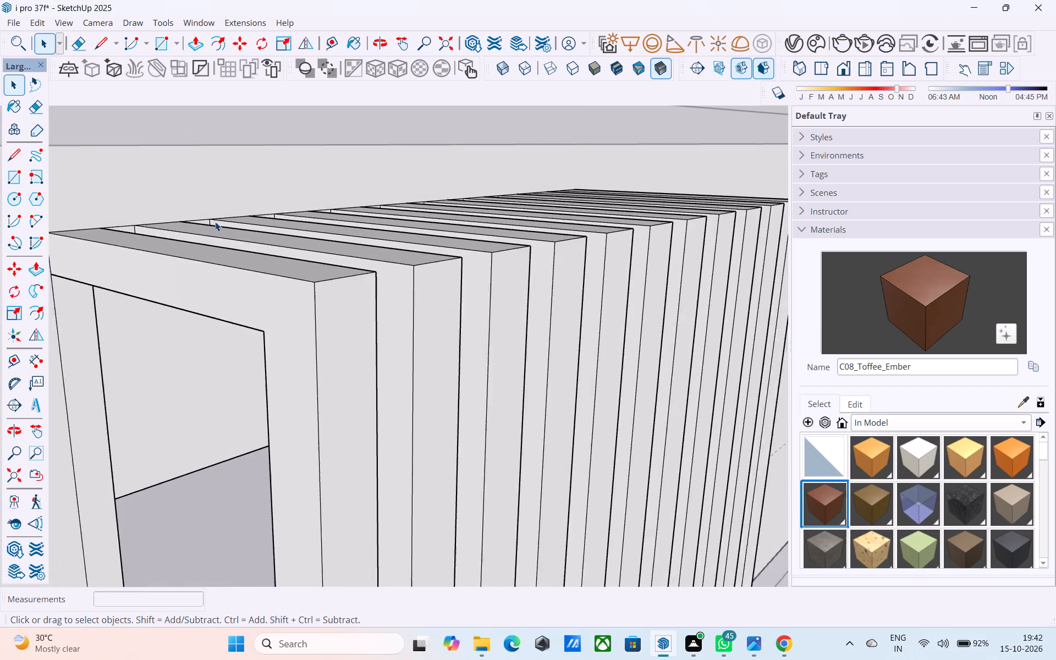
scroll(215, 222, down, 18)
middle_drag(248, 262, 242, 228)
scroll(199, 483, up, 2)
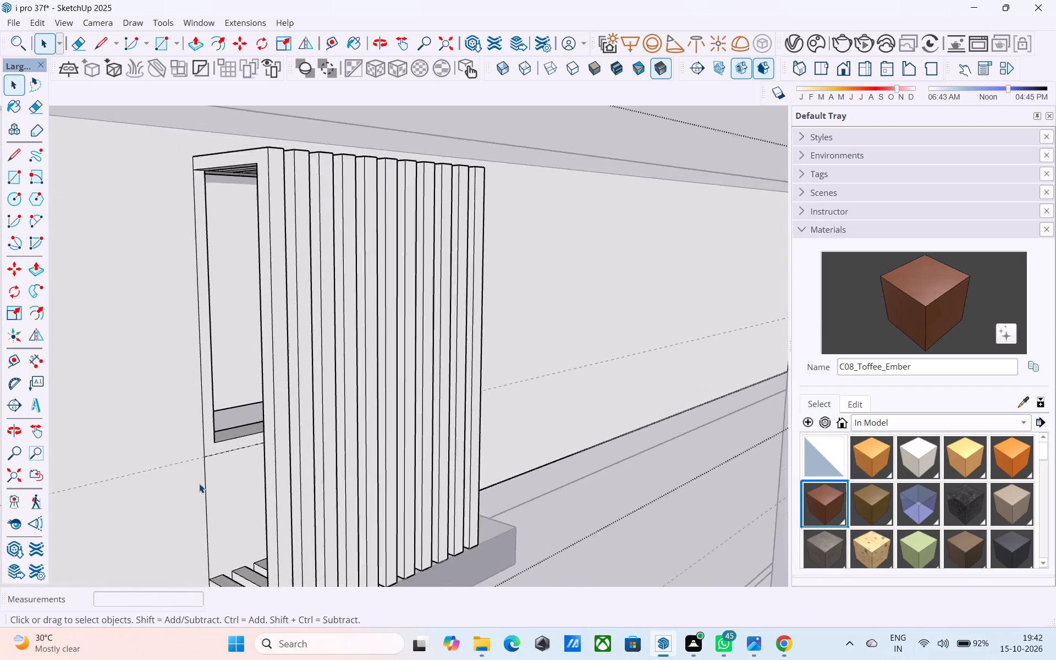
scroll(199, 483, up, 2)
key(e)
scroll(199, 483, up, 3)
click(207, 487)
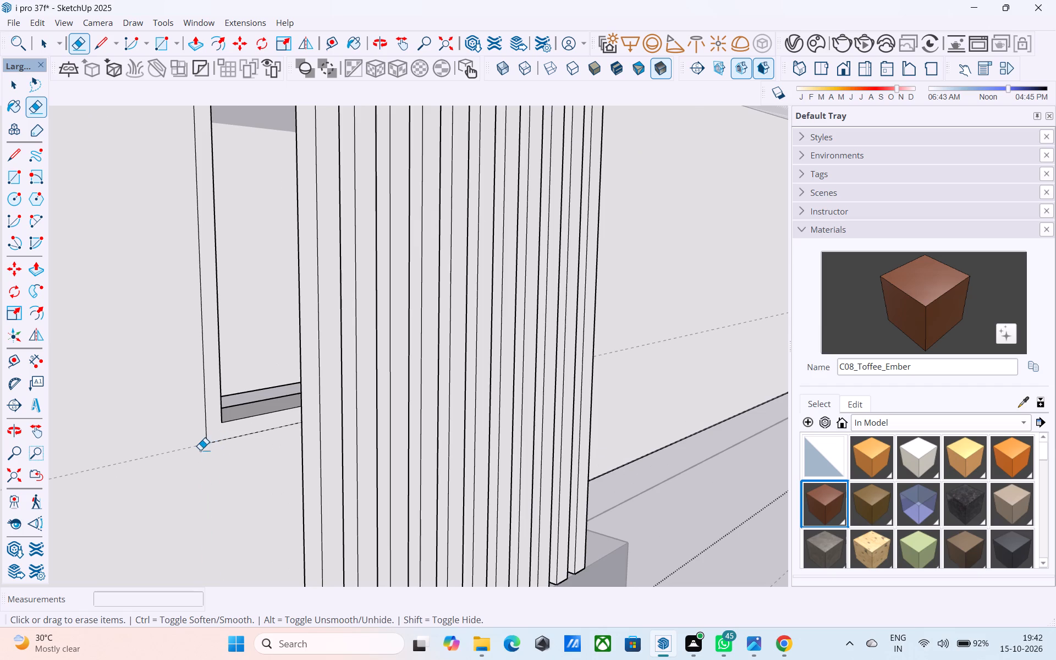
scroll(200, 450, down, 7)
scroll(197, 447, down, 14)
key(space)
click(516, 355)
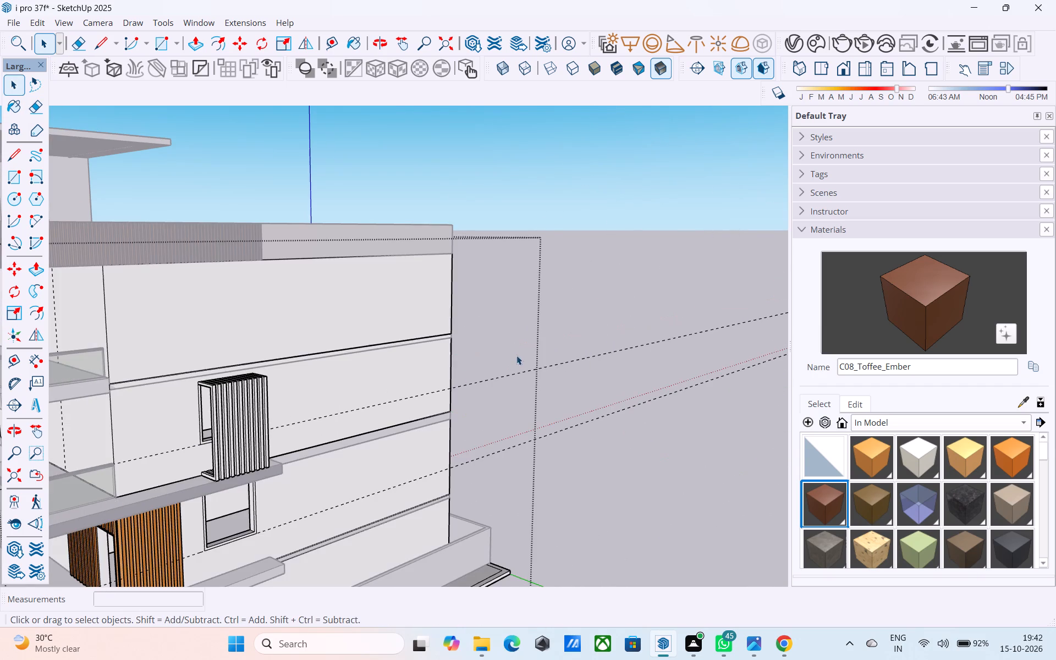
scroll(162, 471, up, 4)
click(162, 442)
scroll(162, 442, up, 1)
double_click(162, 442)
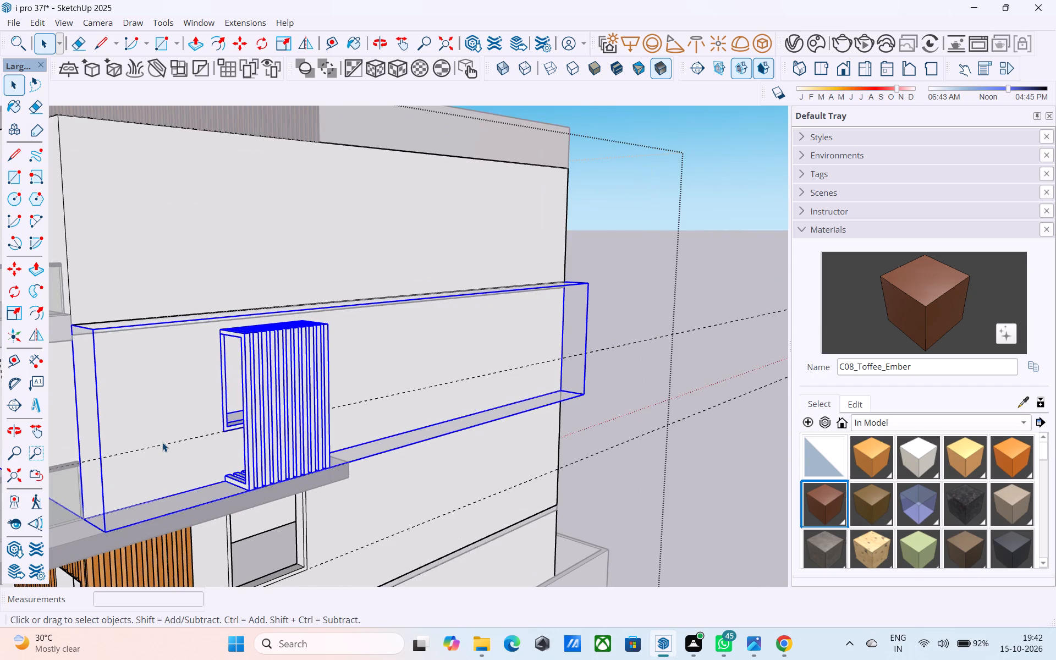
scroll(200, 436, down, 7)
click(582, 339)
Erase the guide line running across the wall behind the upper bar screen.
scroll(281, 446, up, 4)
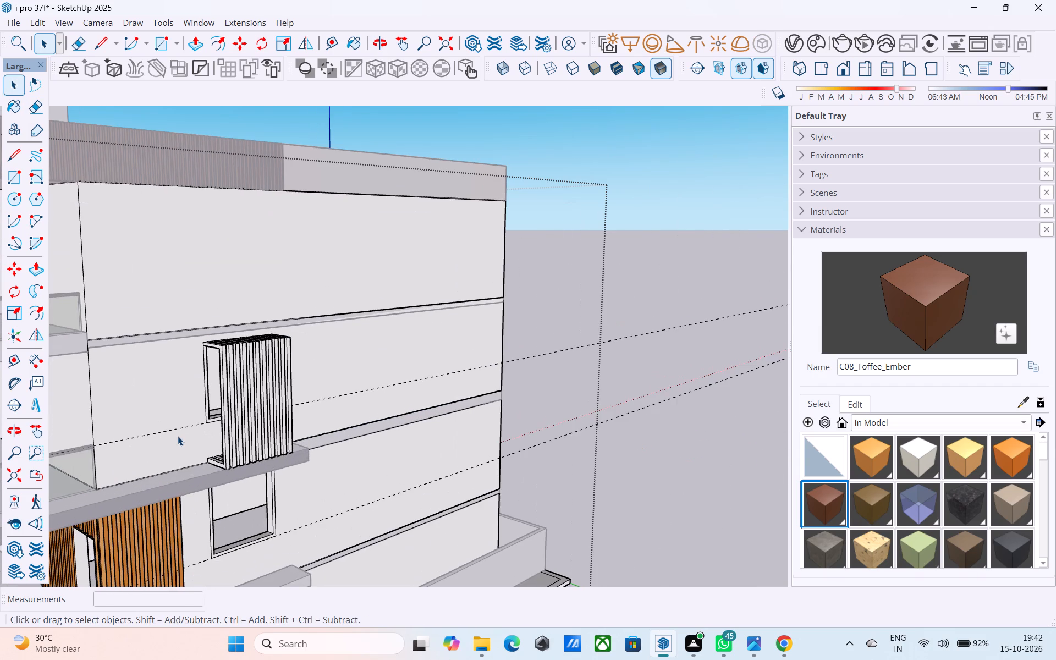
key(e)
drag(177, 435, 161, 425)
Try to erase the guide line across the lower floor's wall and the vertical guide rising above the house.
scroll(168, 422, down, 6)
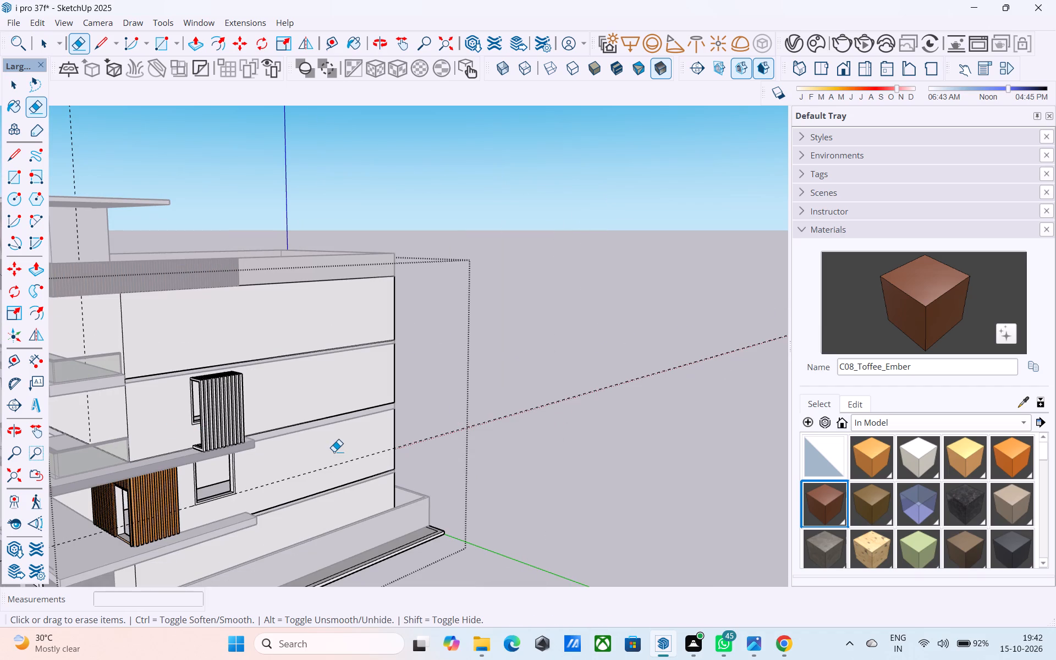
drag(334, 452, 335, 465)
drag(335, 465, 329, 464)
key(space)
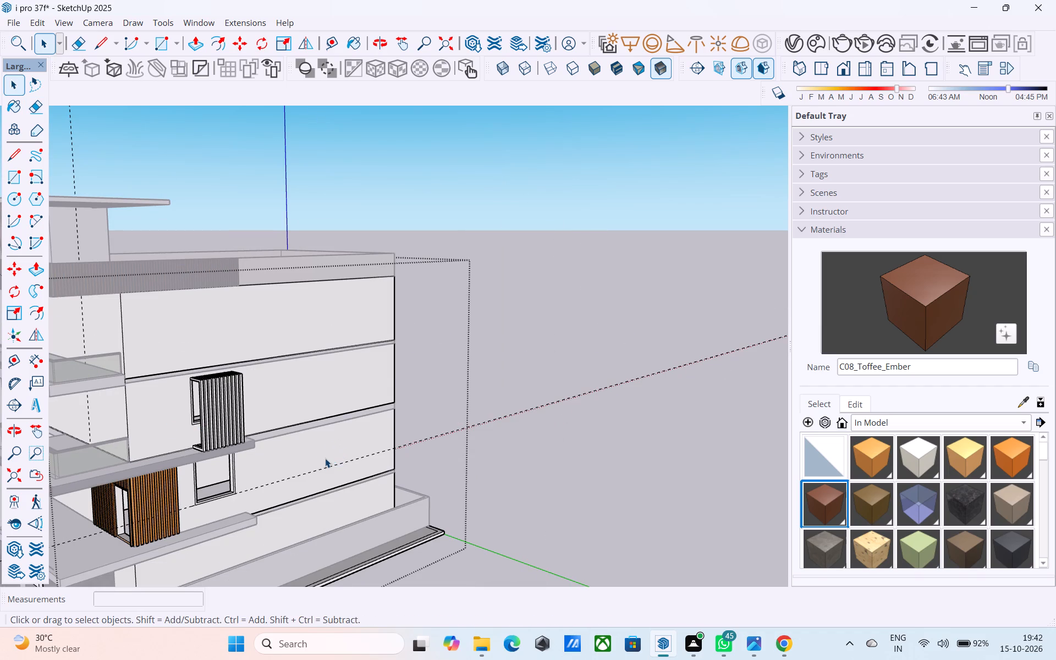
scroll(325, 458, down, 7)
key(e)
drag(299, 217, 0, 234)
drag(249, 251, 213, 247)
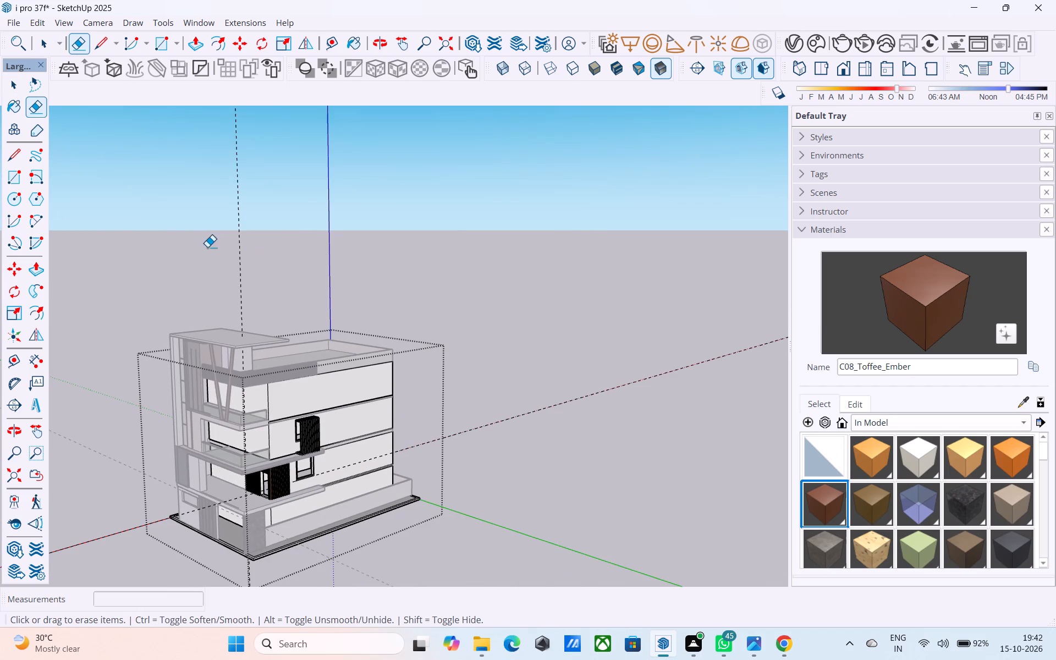
Save the model.
key(space)
key(ctrl+s)
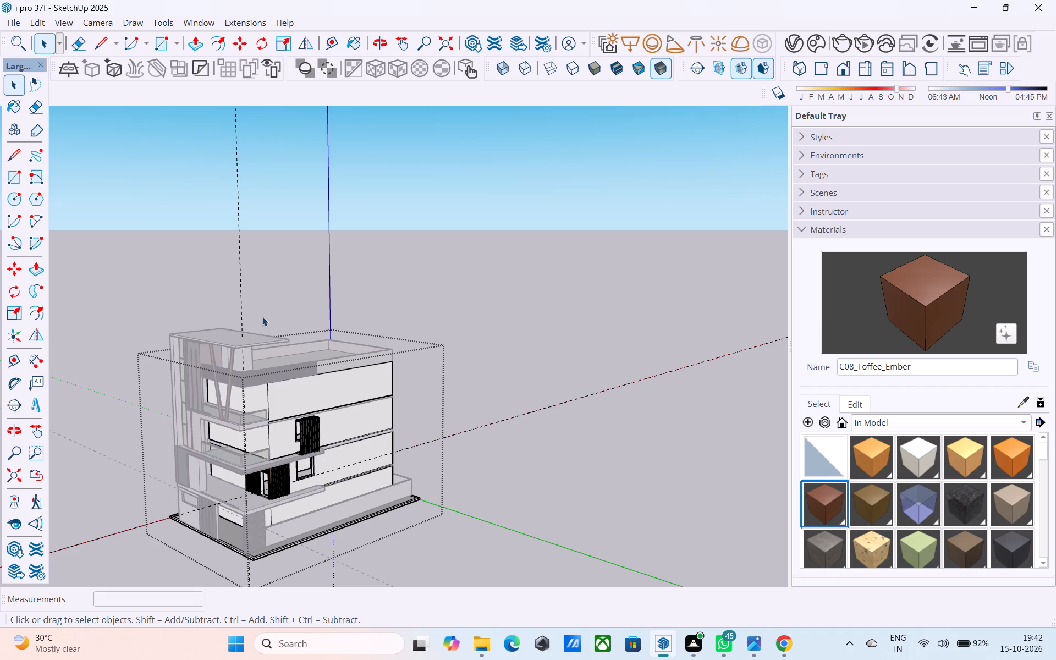
Close the wall group that is open for editing.
scroll(262, 317, down, 4)
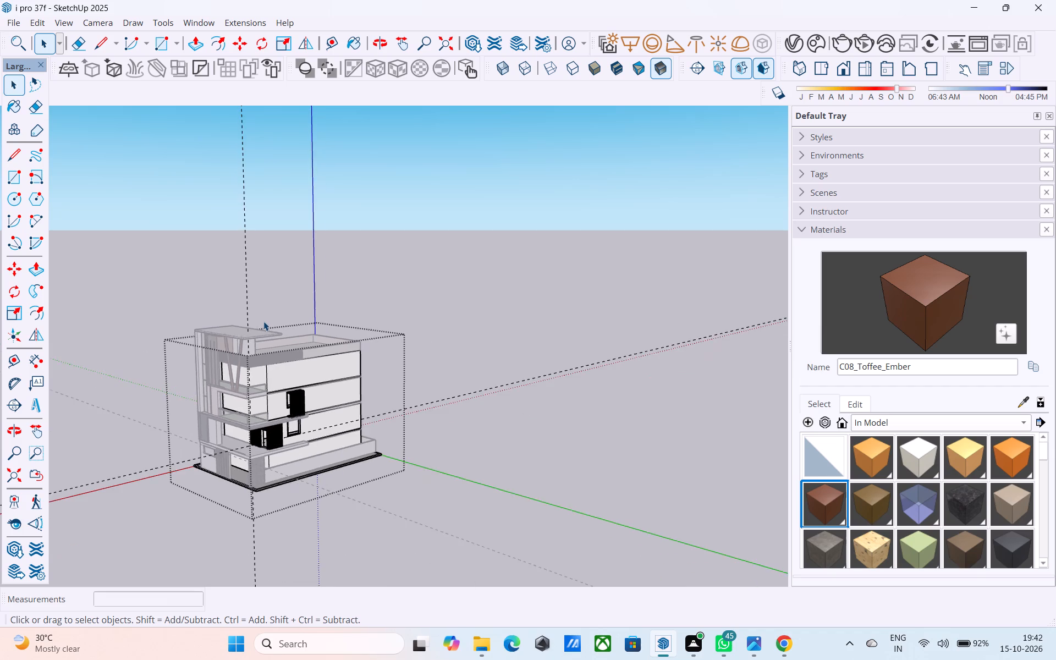
middle_drag(272, 313, 397, 302)
click(436, 284)
Examine the house's front balconies, slanted columns, side windows and bar screen from several angles.
middle_drag(306, 358, 312, 350)
scroll(312, 350, up, 3)
scroll(312, 350, down, 2)
scroll(312, 350, up, 1)
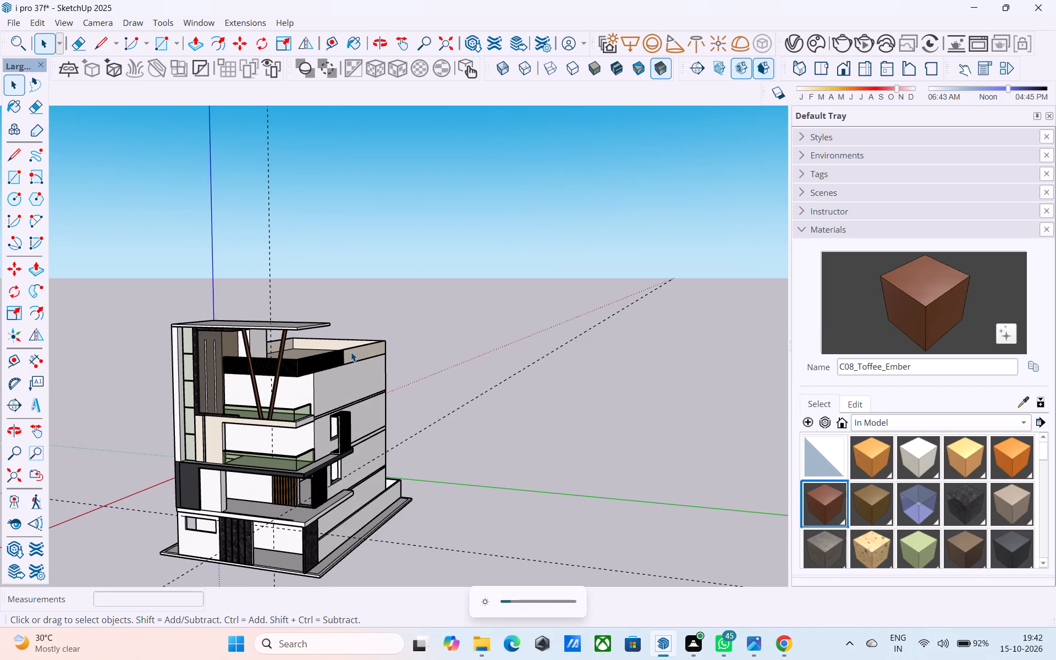
middle_drag(326, 350, 401, 362)
scroll(339, 388, up, 4)
middle_drag(318, 415, 404, 271)
scroll(404, 271, up, 3)
scroll(404, 275, down, 1)
shift+middle_drag(404, 275, 366, 290)
scroll(366, 290, up, 2)
shift+middle_drag(366, 290, 270, 333)
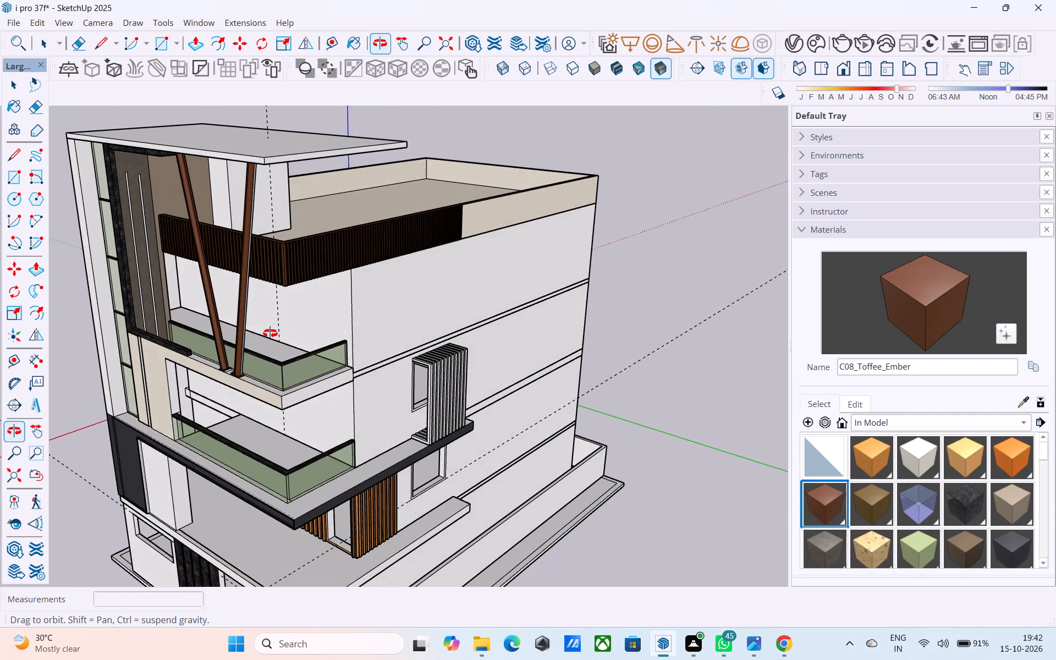
shift+middle_drag(270, 333, 435, 239)
scroll(433, 239, down, 2)
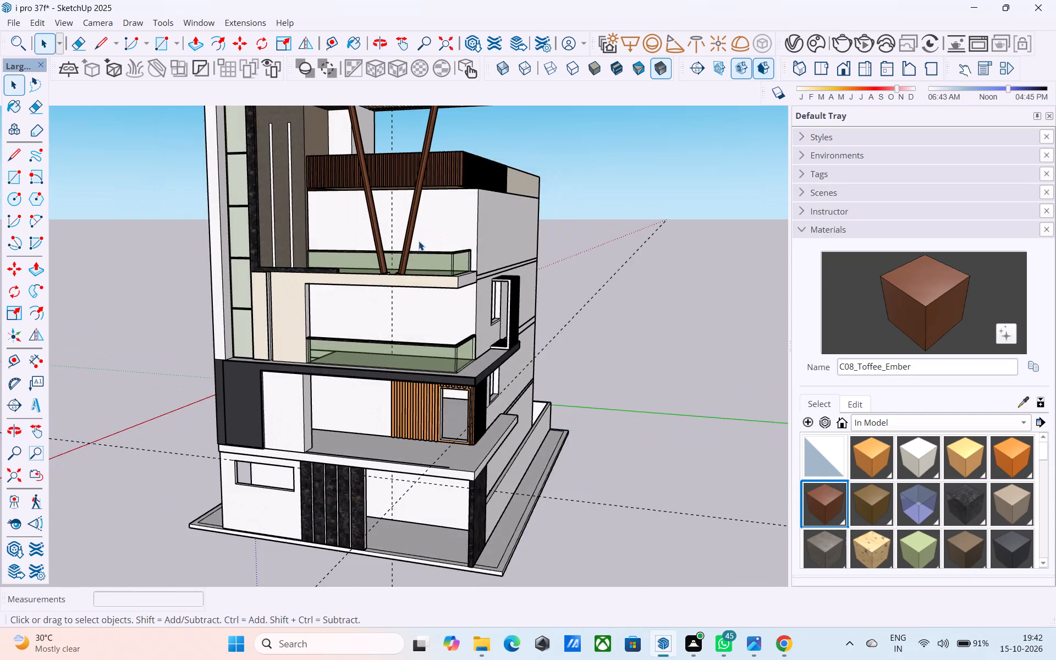
shift+middle_drag(415, 241, 351, 291)
Save the model.
key(ctrl+s)
Examine the whole house from all around, including the plain side wall, the front facade and the side with windows.
middle_drag(342, 320, 309, 285)
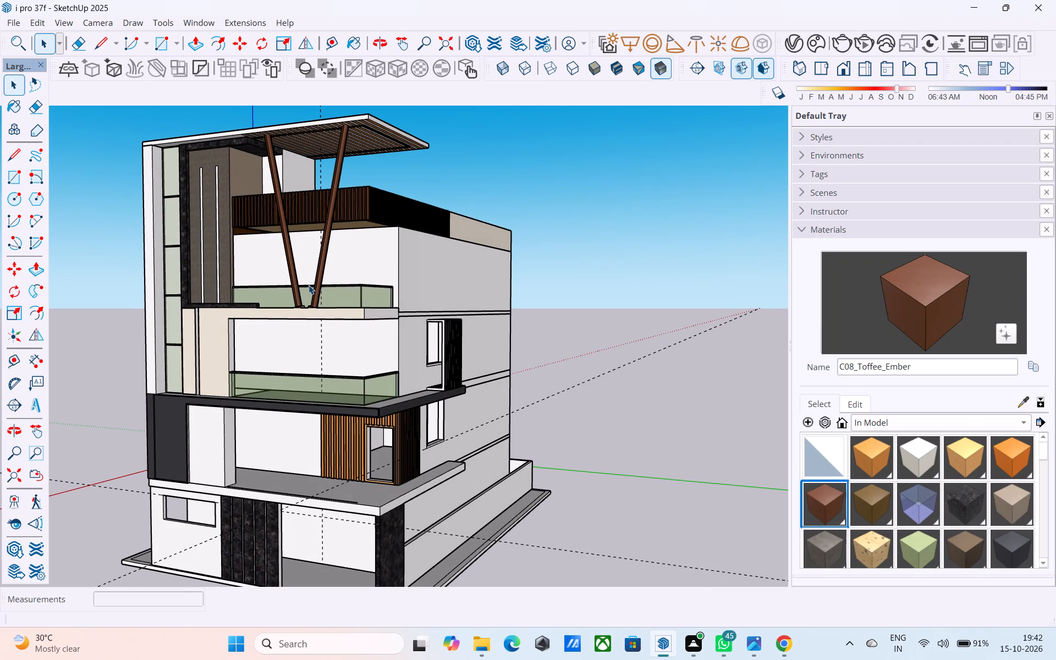
middle_drag(294, 348, 397, 455)
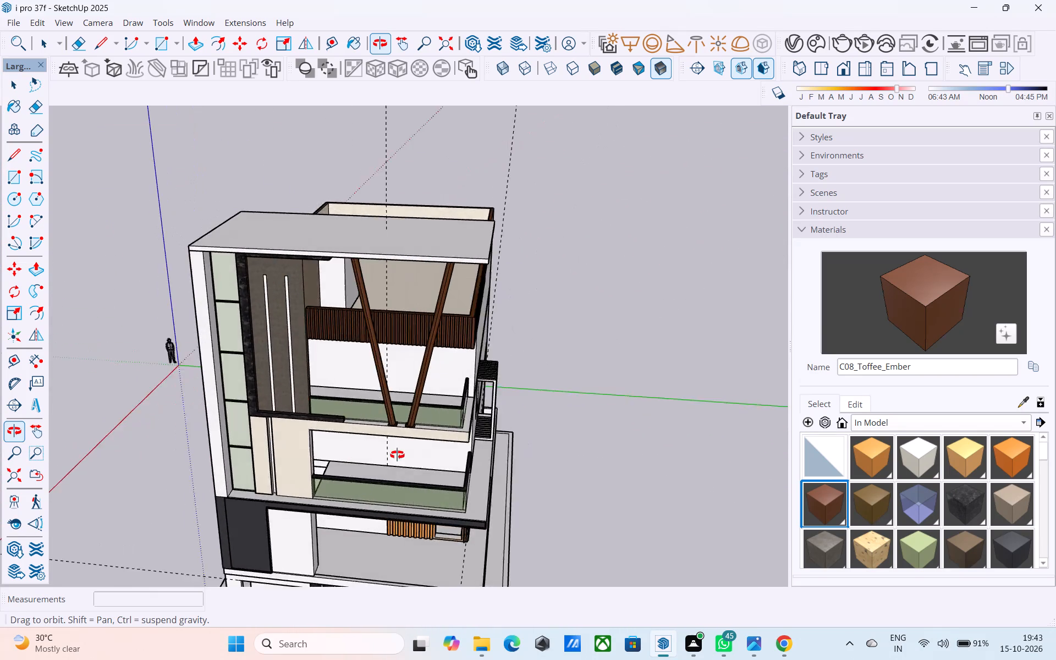
middle_drag(397, 455, 396, 408)
scroll(394, 404, up, 3)
scroll(394, 403, down, 5)
middle_drag(389, 401, 364, 351)
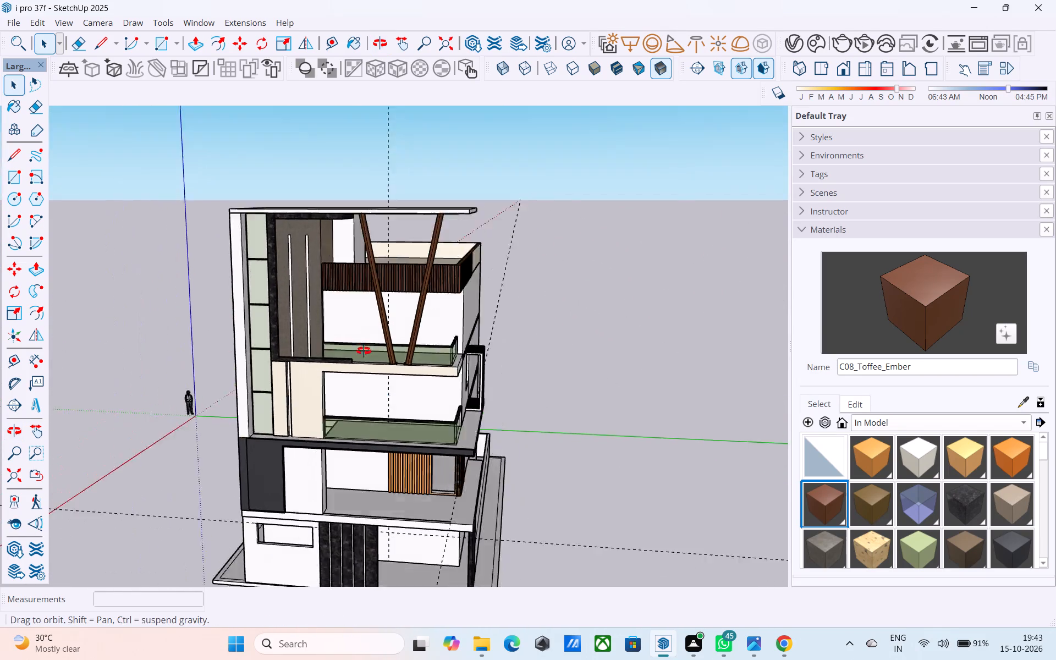
middle_drag(364, 351, 222, 301)
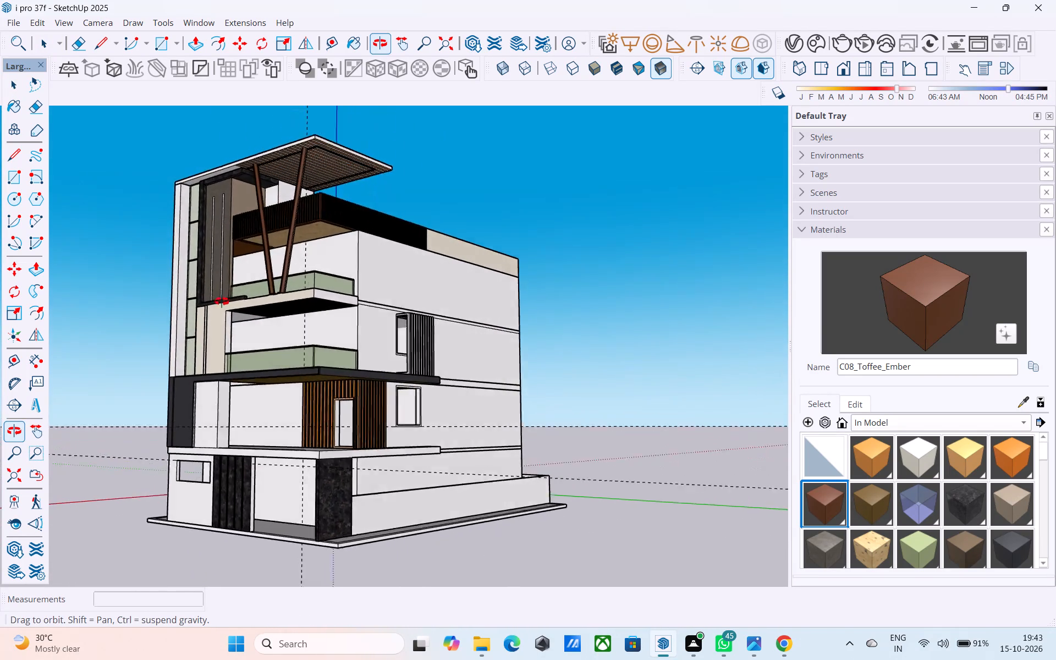
middle_drag(222, 301, 745, 359)
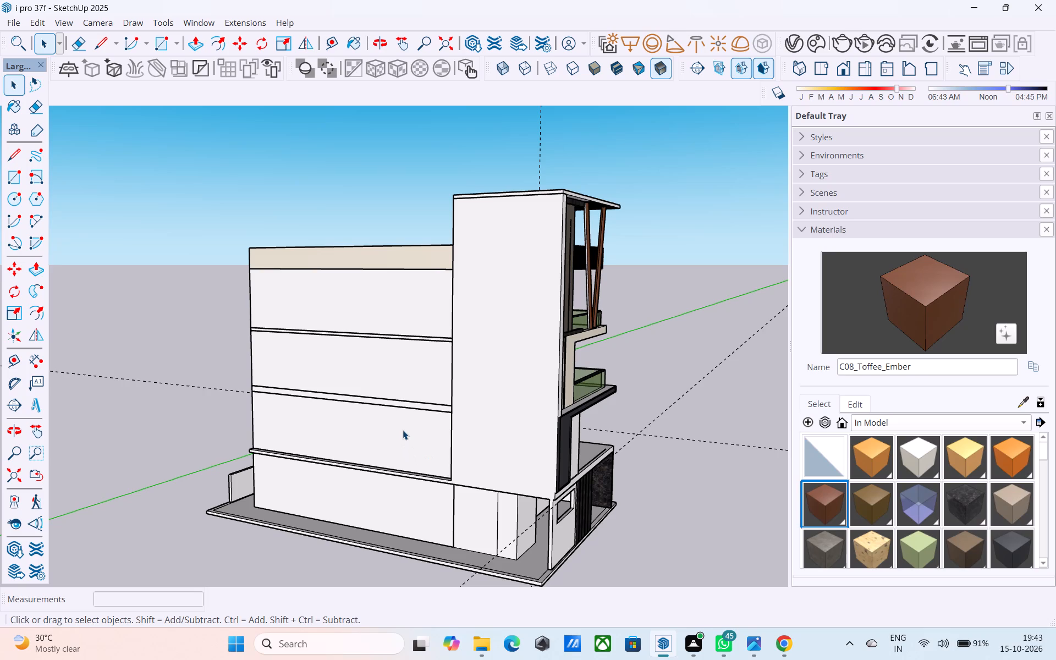
scroll(403, 430, up, 5)
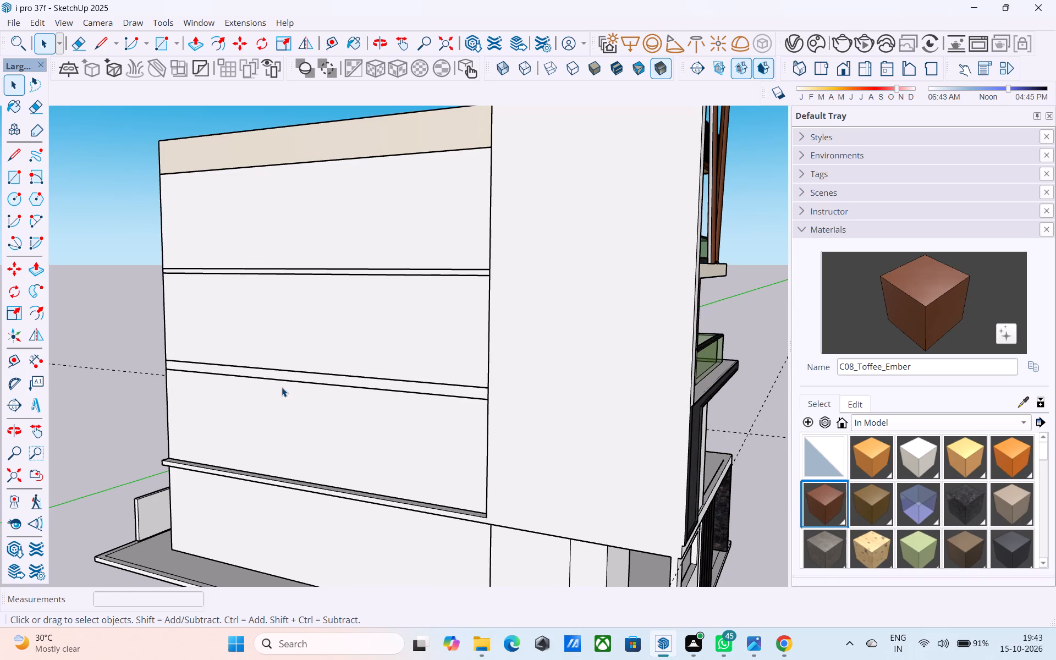
middle_drag(331, 411, 27, 400)
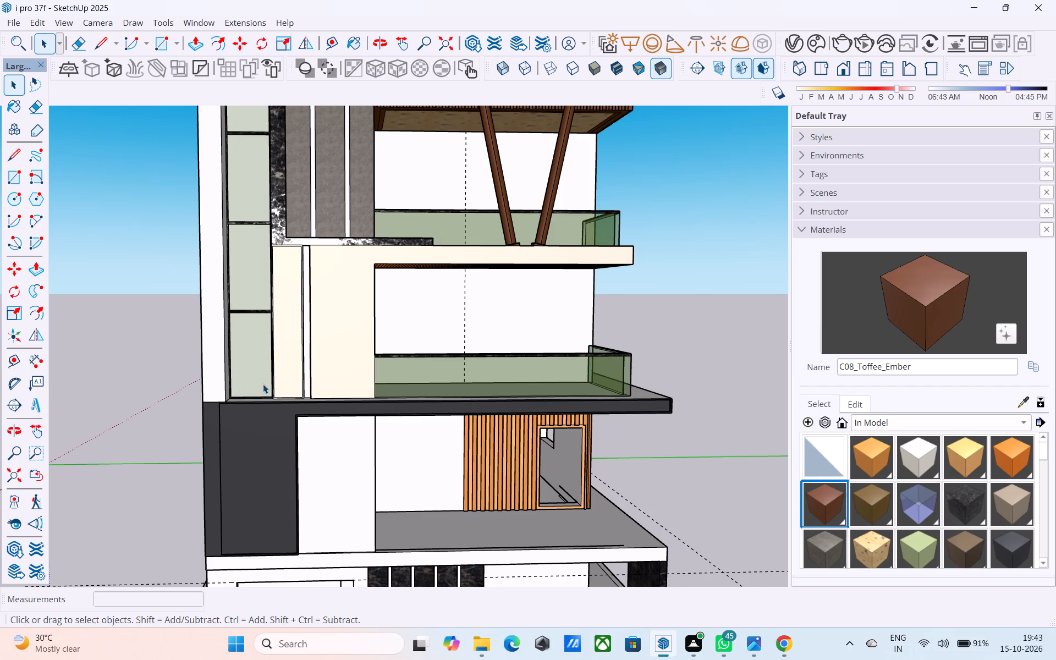
scroll(263, 384, down, 3)
middle_drag(263, 384, 474, 403)
scroll(326, 340, down, 4)
middle_drag(326, 347, 82, 424)
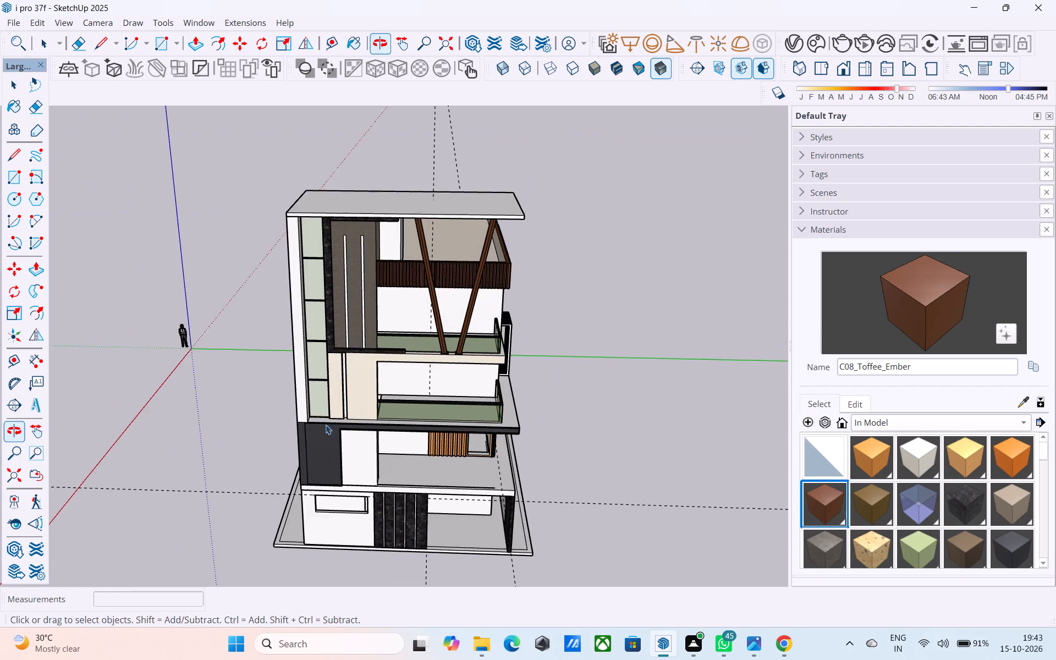
scroll(504, 420, up, 1)
middle_drag(503, 411, 609, 367)
middle_drag(335, 366, 547, 368)
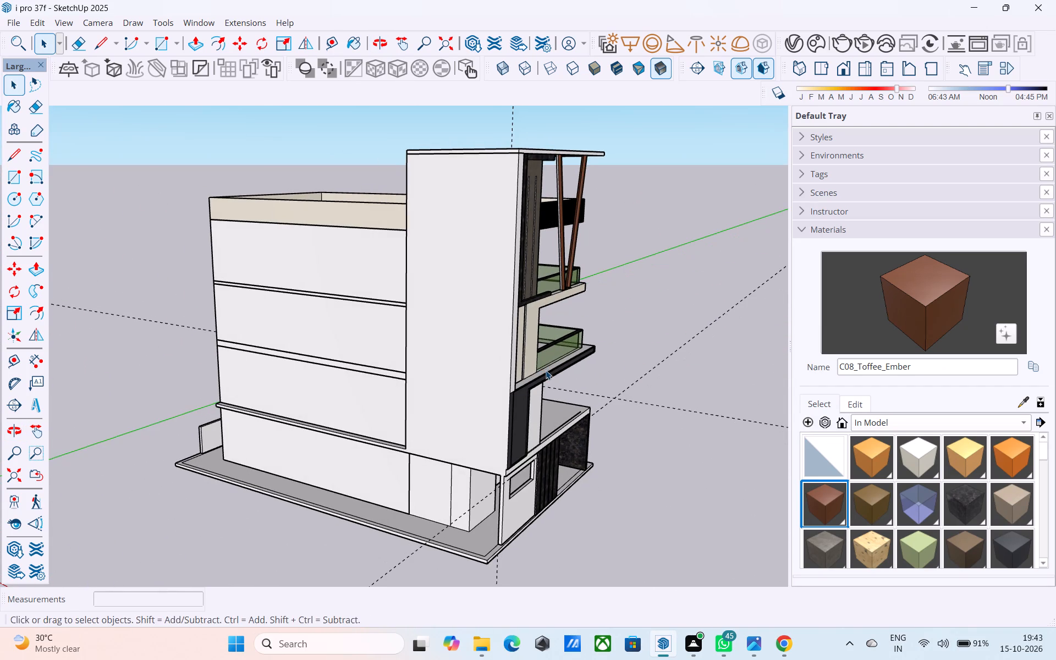
middle_drag(515, 372, 263, 372)
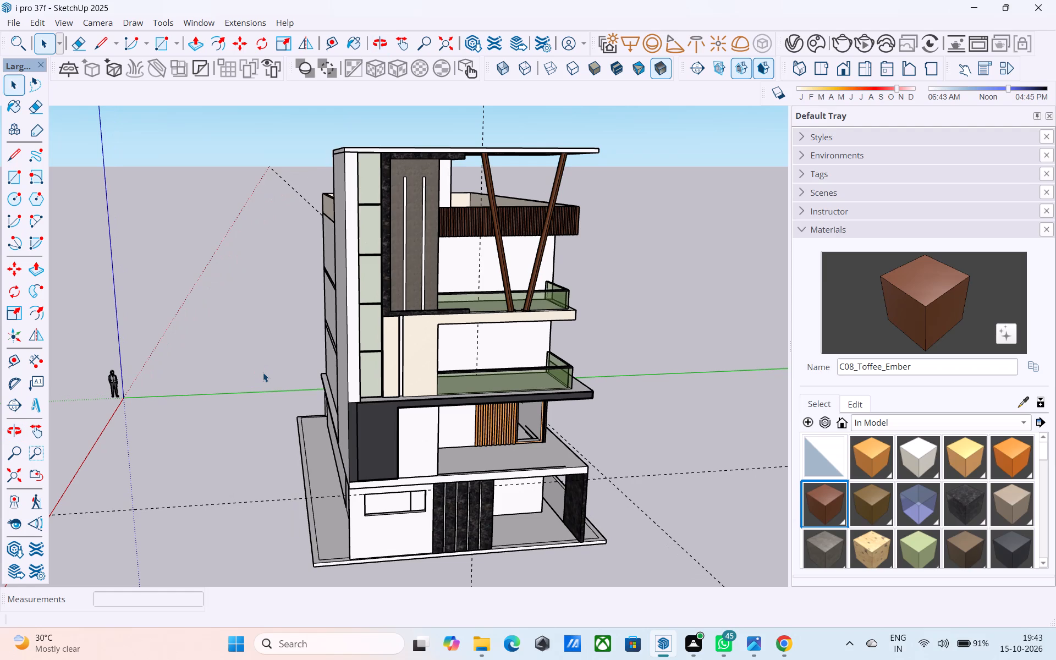
middle_drag(349, 369, 255, 353)
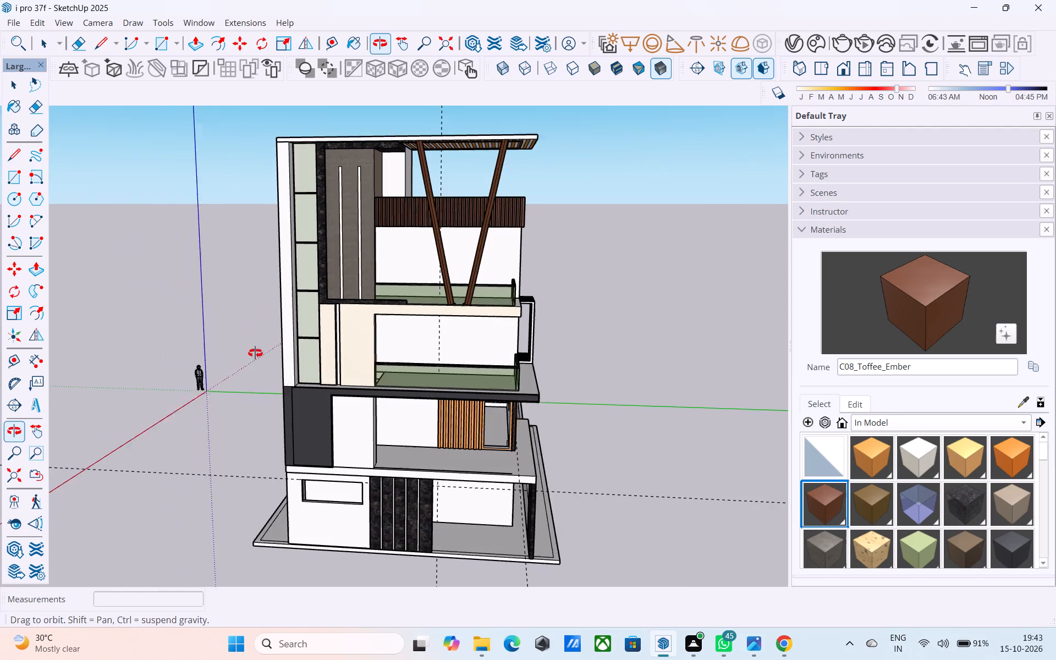
middle_drag(255, 353, 254, 353)
middle_drag(482, 371, 359, 374)
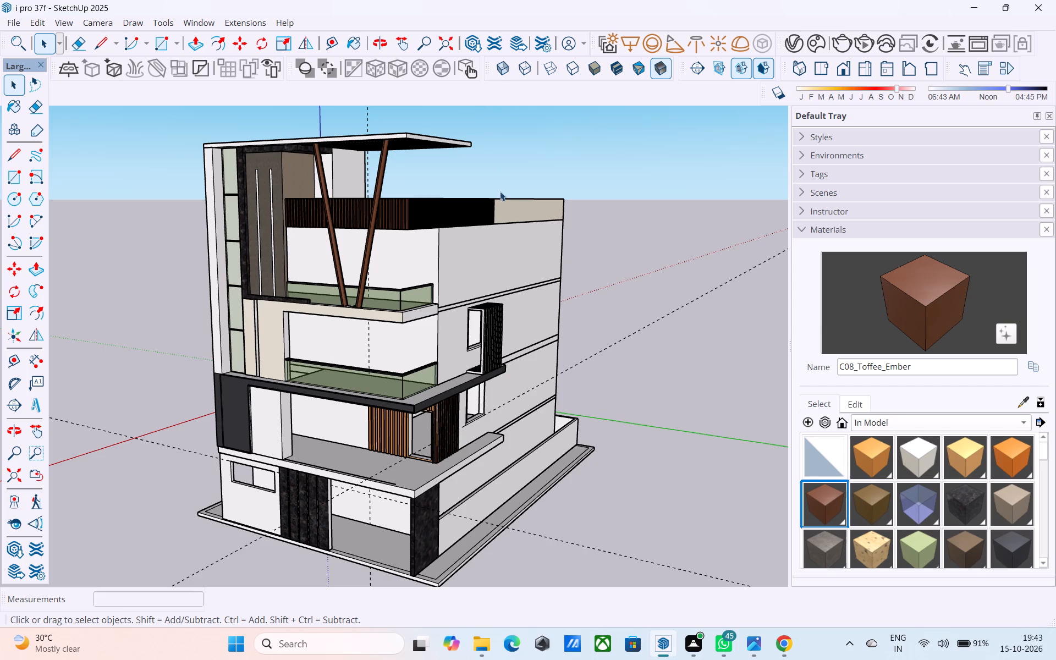
scroll(511, 181, up, 1)
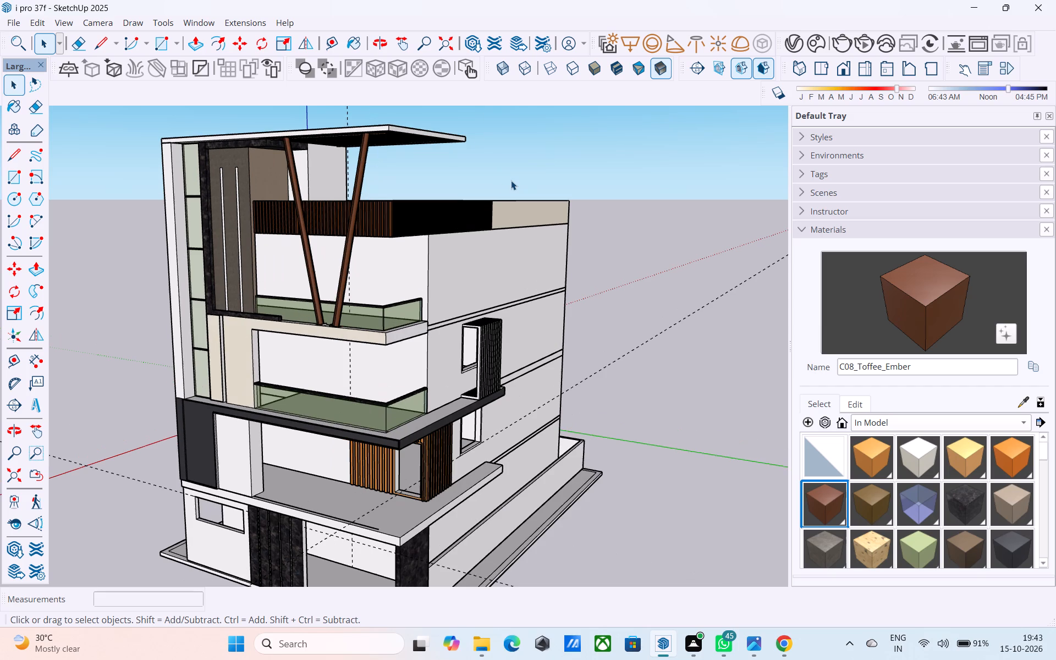
scroll(512, 180, down, 2)
middle_drag(515, 192, 522, 160)
shift+middle_drag(514, 199, 476, 177)
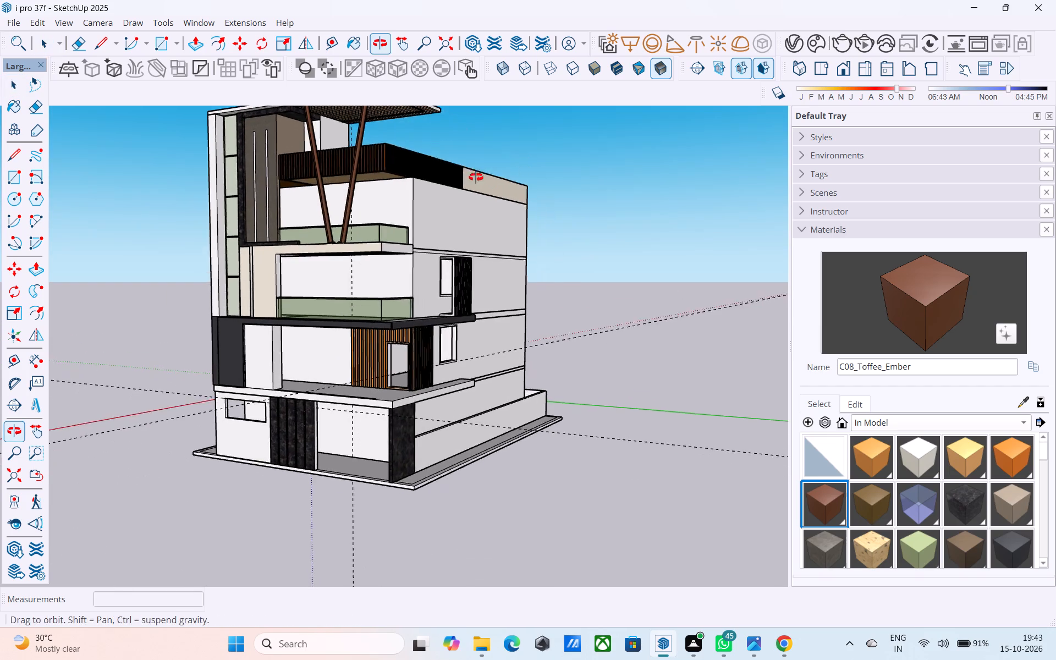
shift+middle_drag(476, 177, 525, 211)
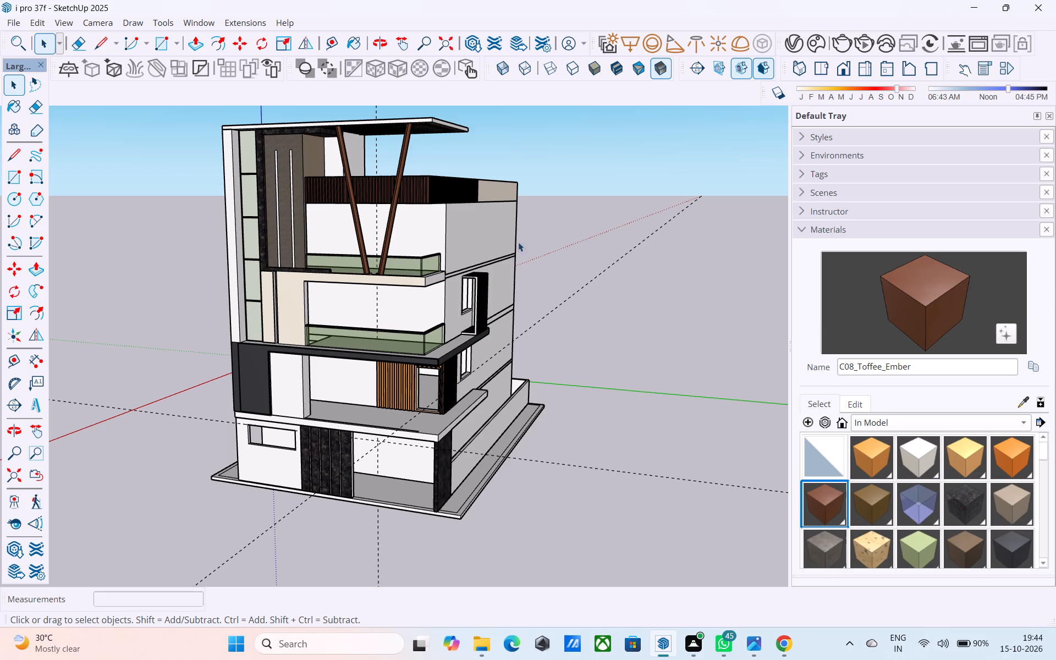
Examine the side wall around the upper window's bar screen and the slab ends beneath it.
middle_drag(513, 246, 471, 257)
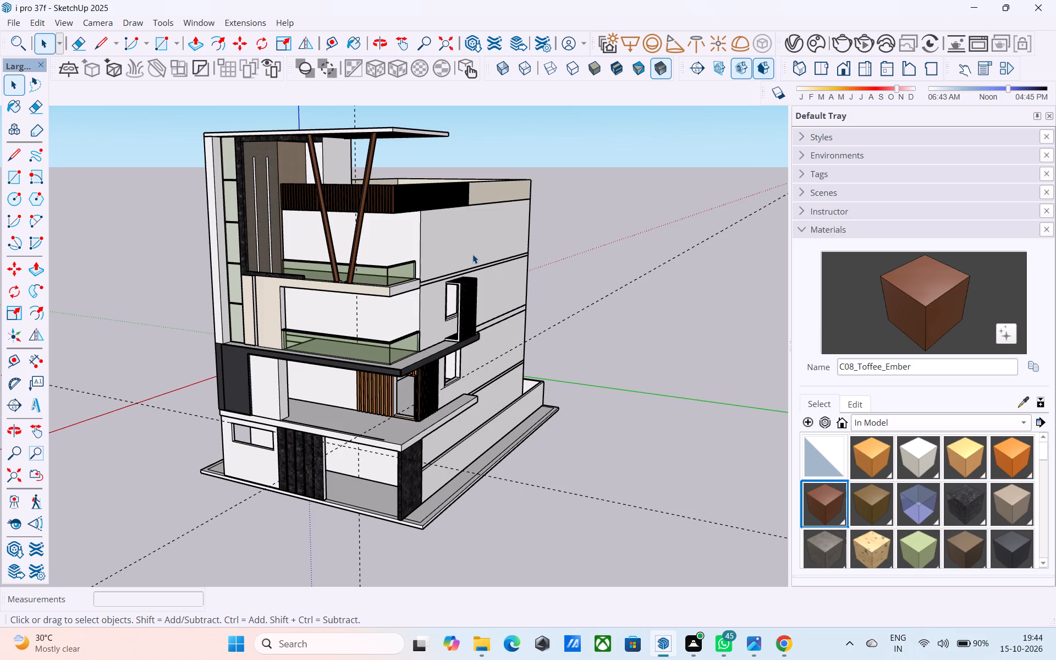
scroll(472, 254, down, 1)
middle_drag(472, 255, 415, 280)
middle_drag(485, 316, 417, 305)
scroll(417, 306, up, 8)
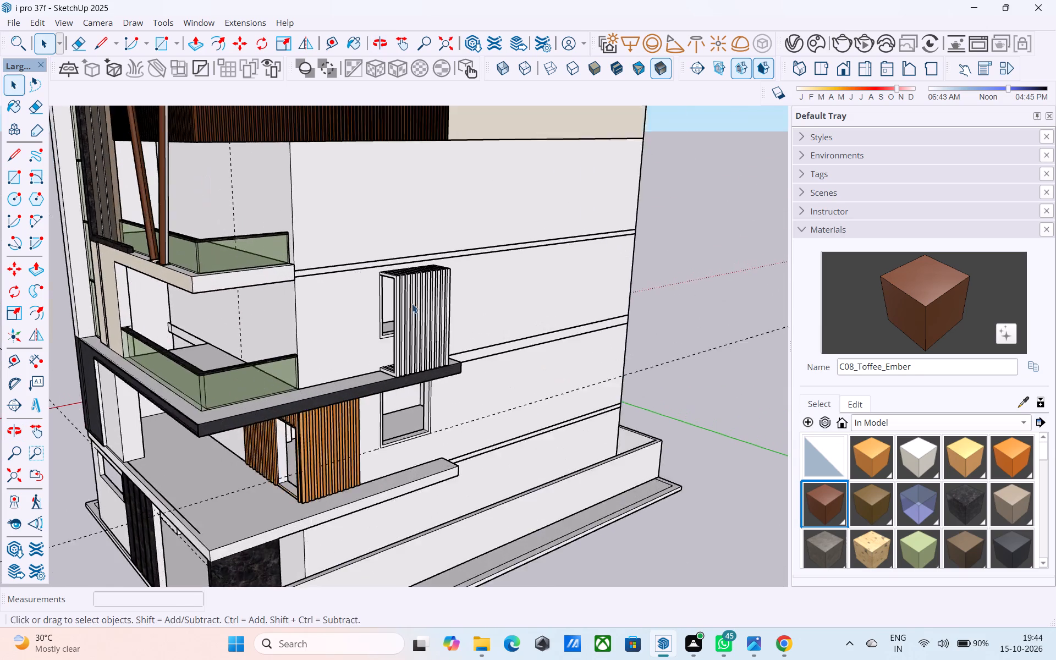
middle_drag(448, 293, 534, 256)
scroll(541, 255, up, 3)
middle_drag(547, 273, 384, 289)
middle_drag(378, 295, 524, 274)
scroll(493, 289, down, 1)
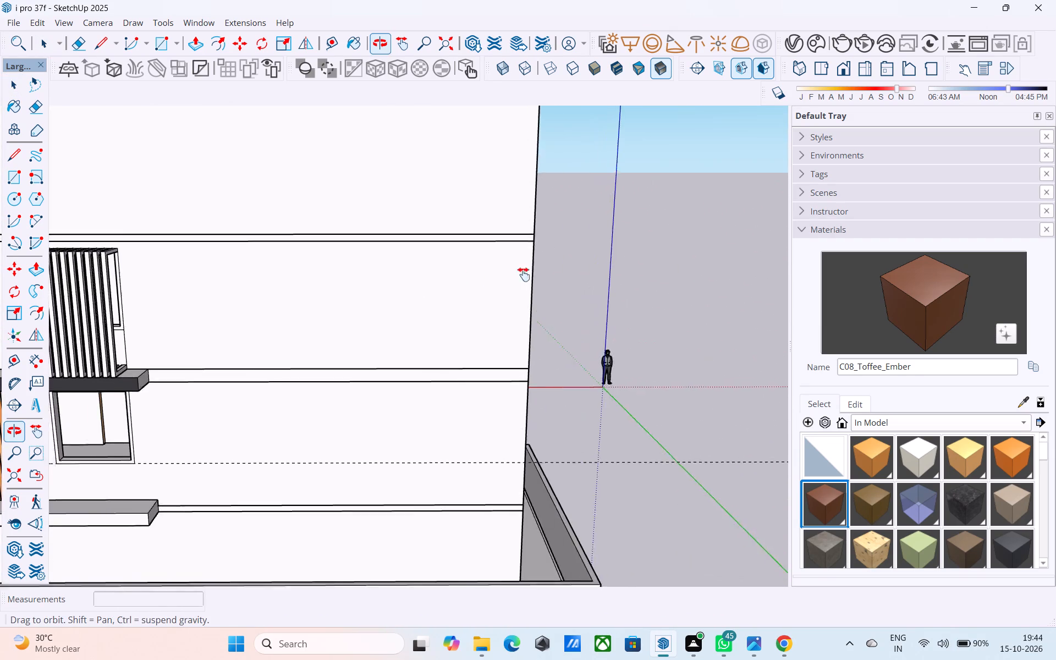
middle_drag(524, 274, 613, 298)
scroll(340, 295, up, 1)
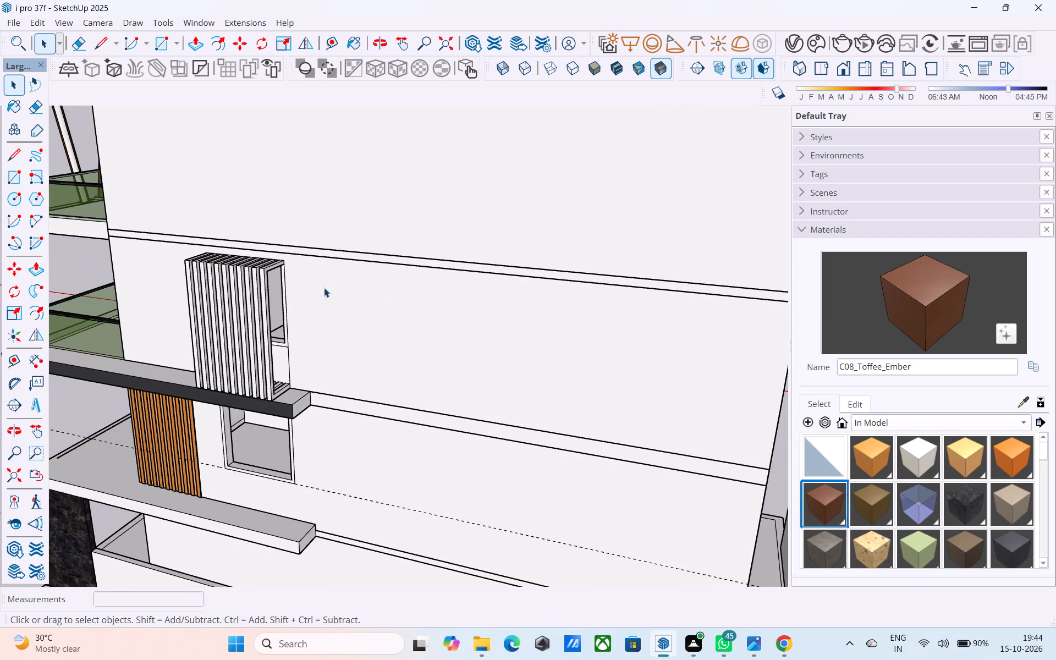
shift+middle_drag(322, 283, 433, 361)
scroll(416, 359, down, 2)
middle_drag(415, 359, 488, 307)
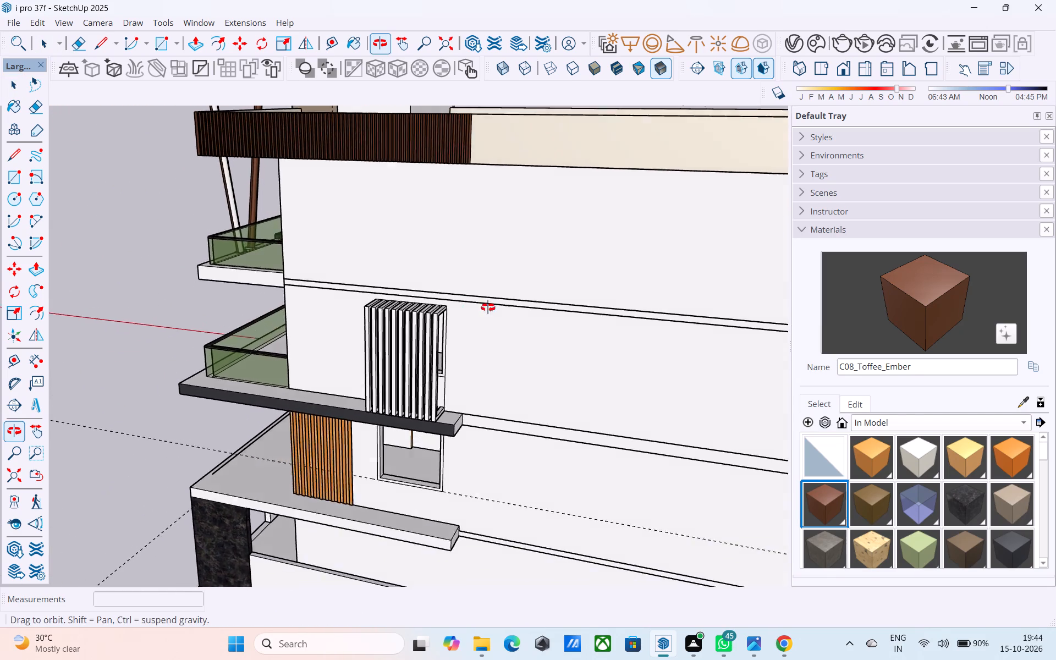
middle_drag(488, 307, 501, 290)
Draw a vertical line on the side wall from the dark slab's end up to the lower corner of the parapet's slat cladding.
scroll(501, 367, up, 2)
key(l)
click(494, 388)
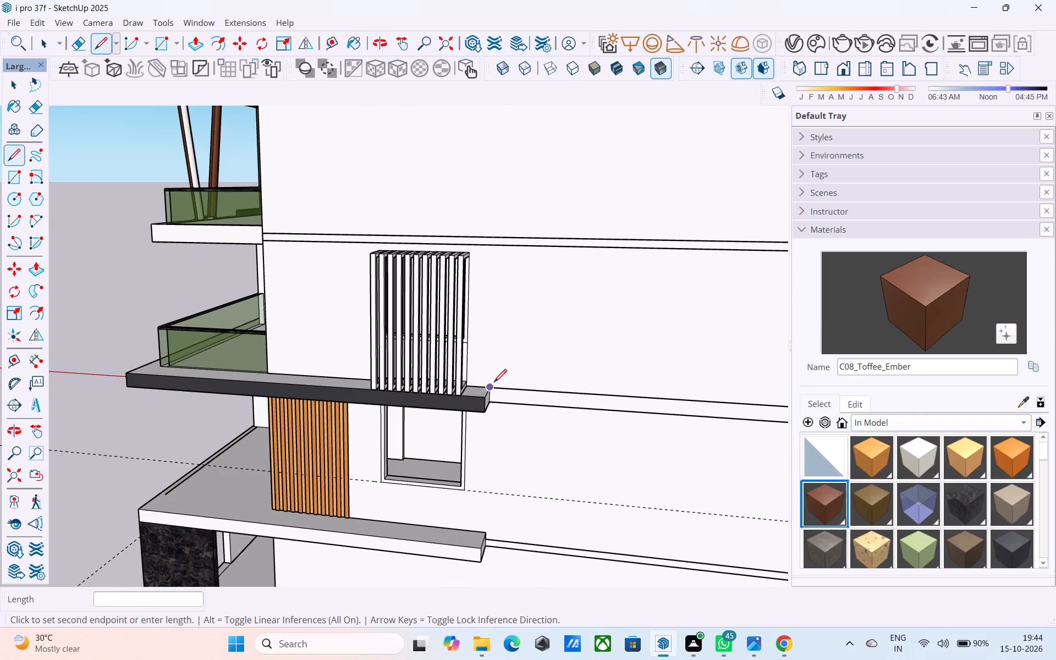
scroll(502, 321, down, 5)
middle_drag(499, 302, 471, 388)
scroll(472, 372, down, 2)
scroll(473, 287, up, 6)
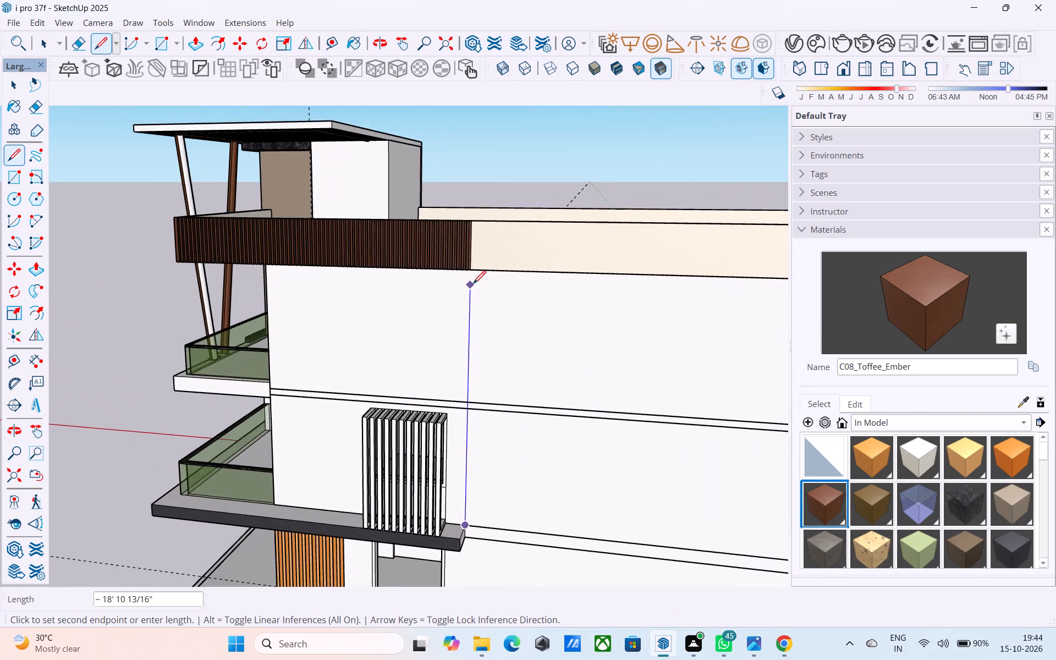
scroll(473, 285, up, 2)
click(475, 266)
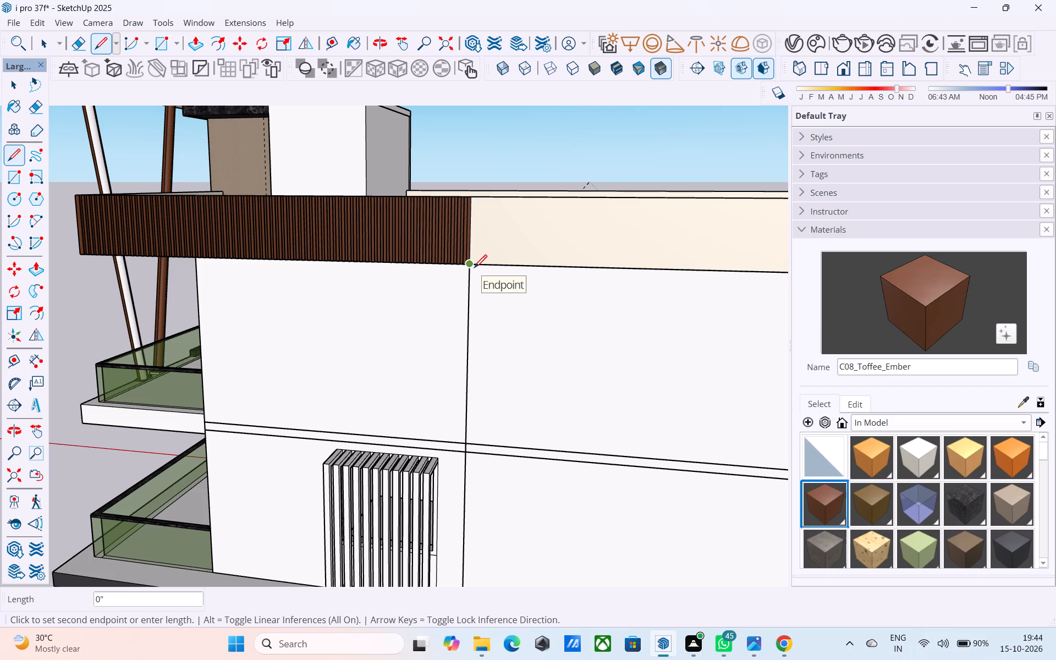
Draw a 31' 6" vertical line from the slat cladding's lower corner down to the end of the white balcony slab.
scroll(474, 269, down, 2)
scroll(474, 269, up, 3)
click(471, 269)
scroll(460, 305, down, 9)
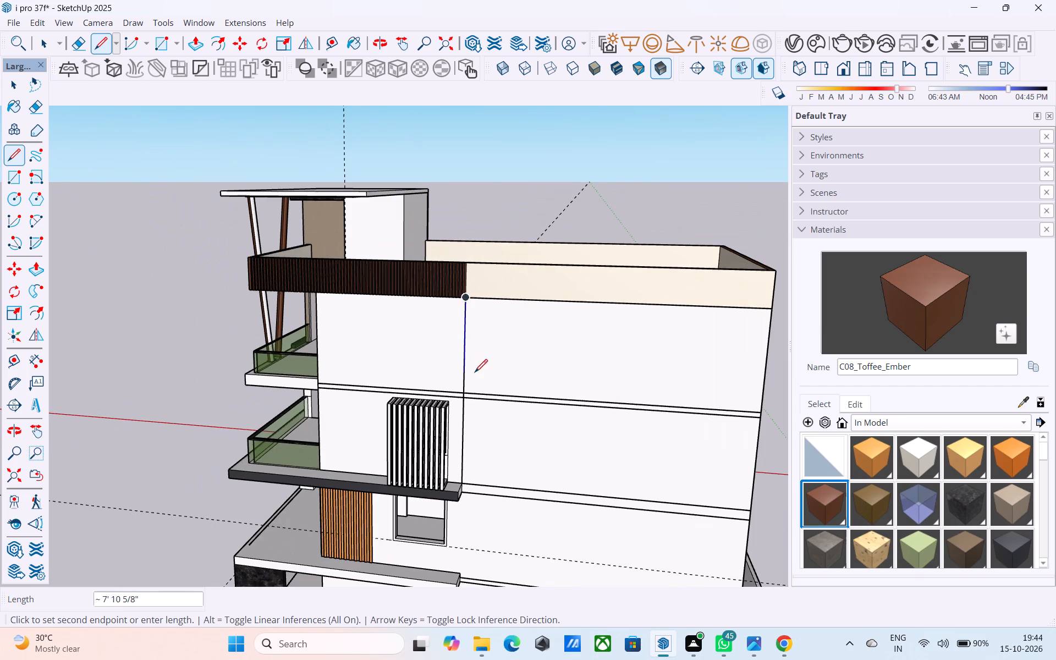
shift+middle_drag(482, 412, 503, 171)
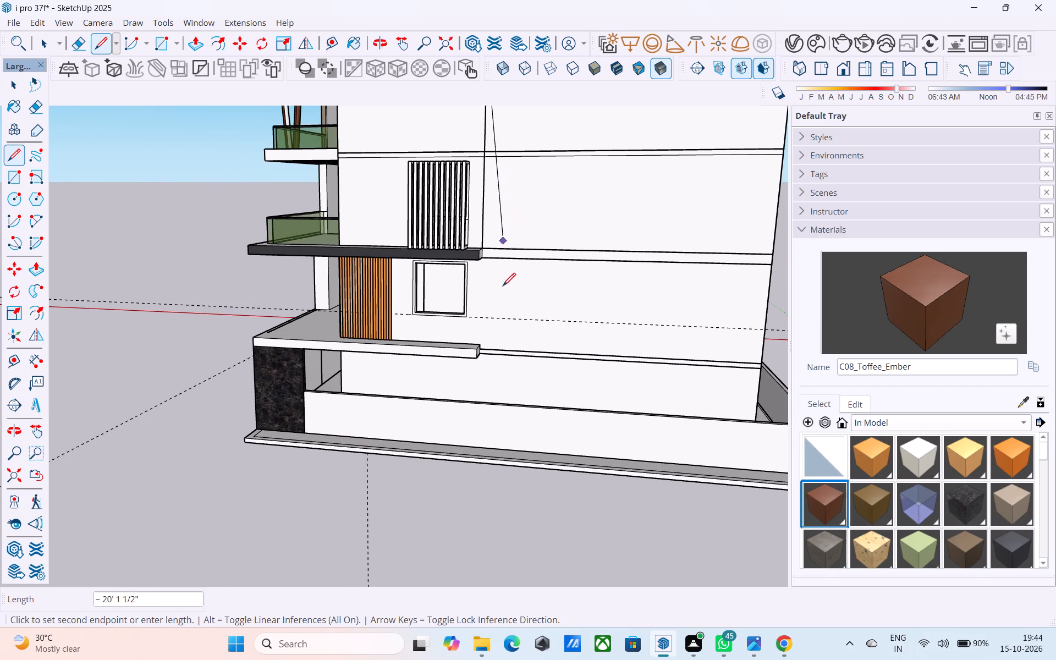
scroll(487, 360, up, 7)
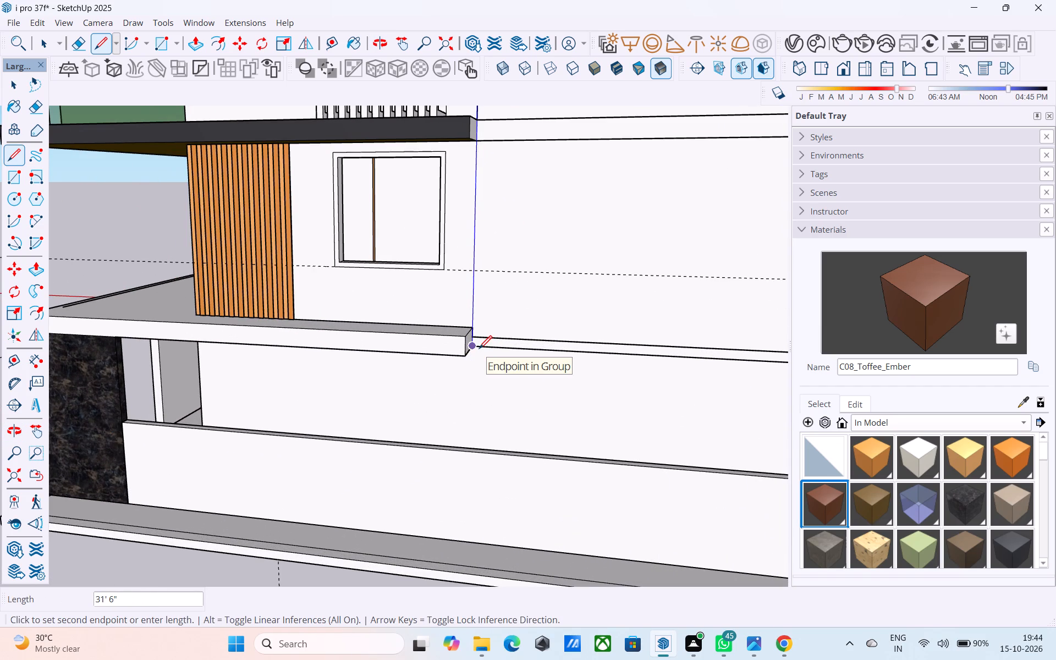
click(479, 350)
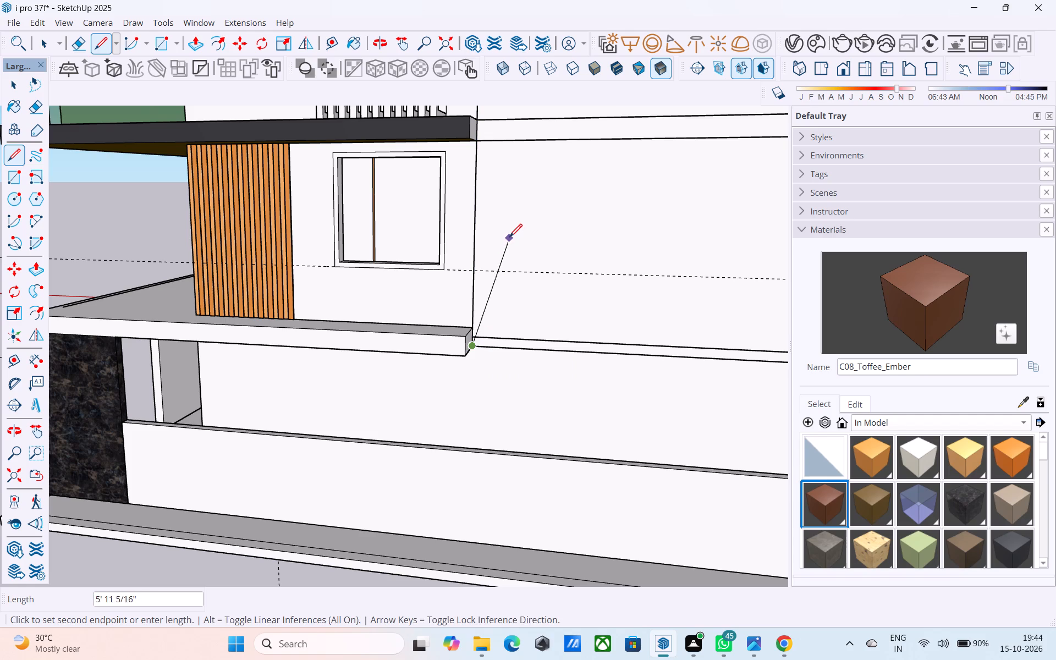
scroll(512, 235, down, 3)
shift+middle_drag(512, 235, 463, 387)
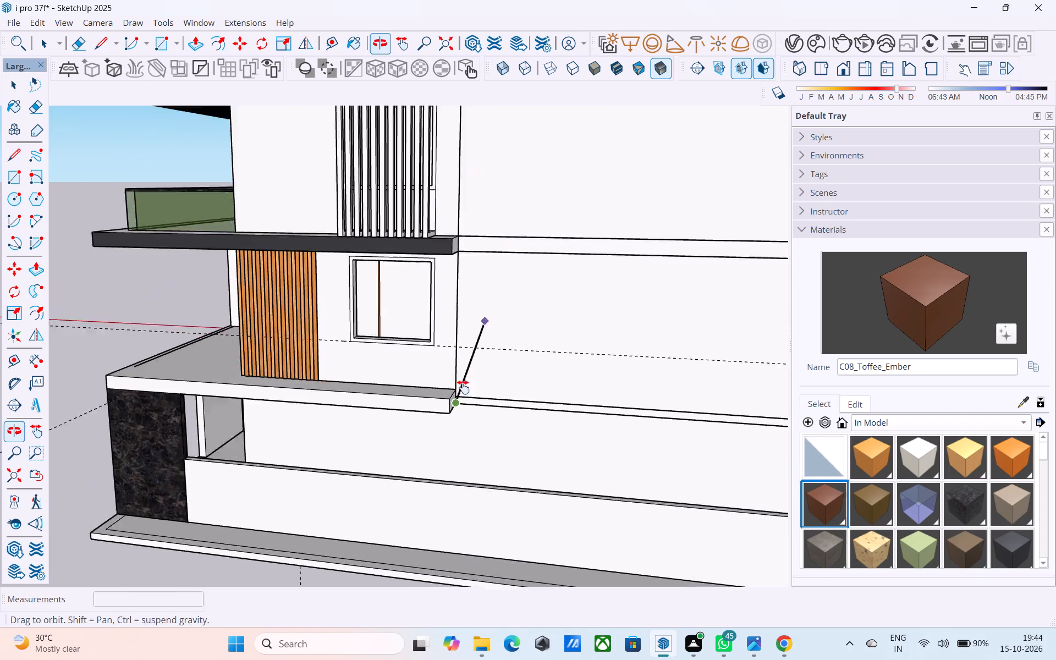
shift+middle_drag(463, 387, 458, 402)
shift+middle_drag(459, 210, 416, 395)
key(space)
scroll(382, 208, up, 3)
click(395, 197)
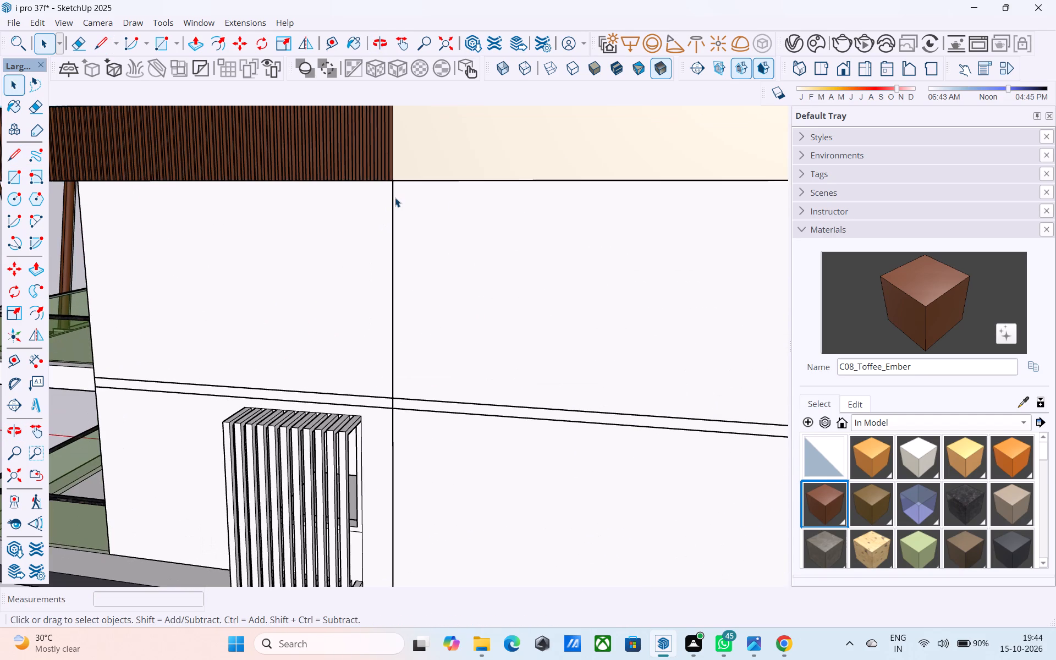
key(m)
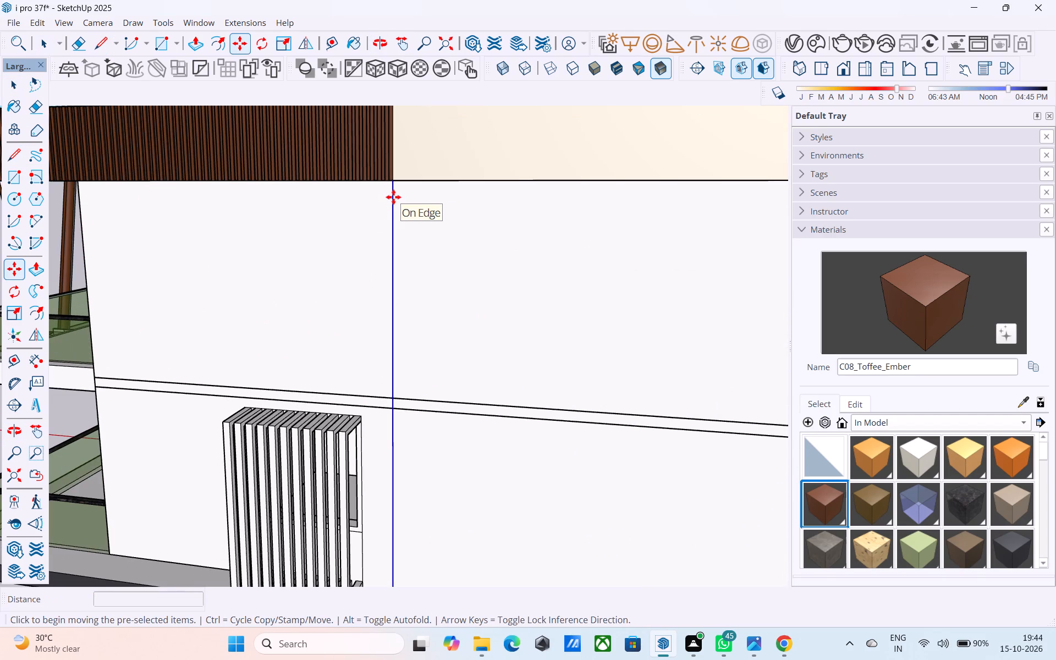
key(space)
Draw a 10' vertical line on the top-floor side wall from the slat cladding's lower corner down to the wall's base.
double_click(383, 204)
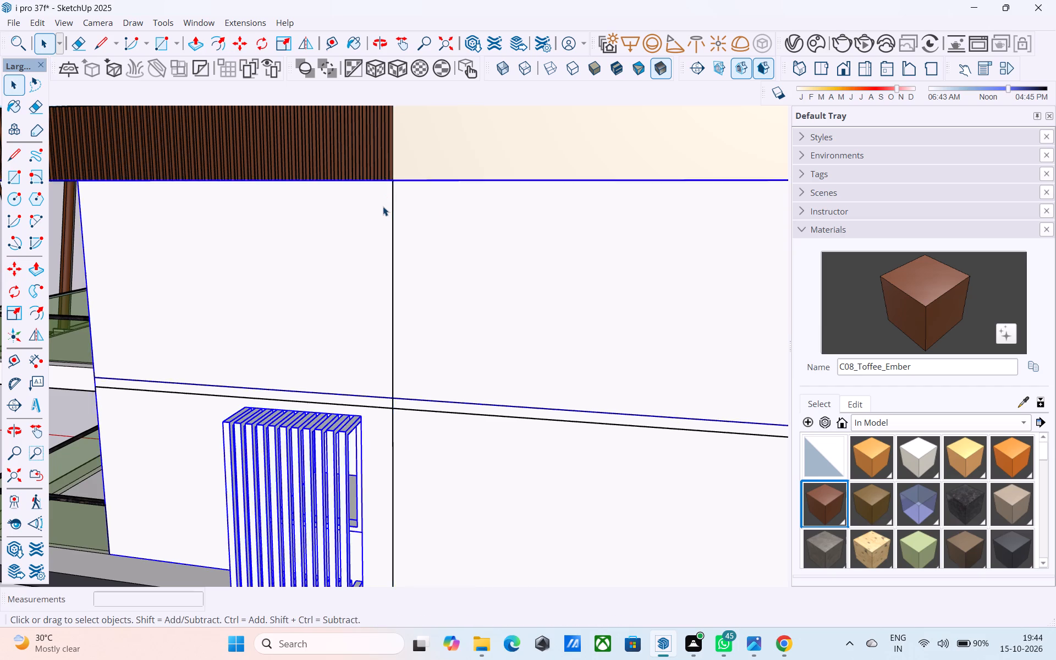
scroll(417, 210, down, 8)
scroll(420, 210, up, 3)
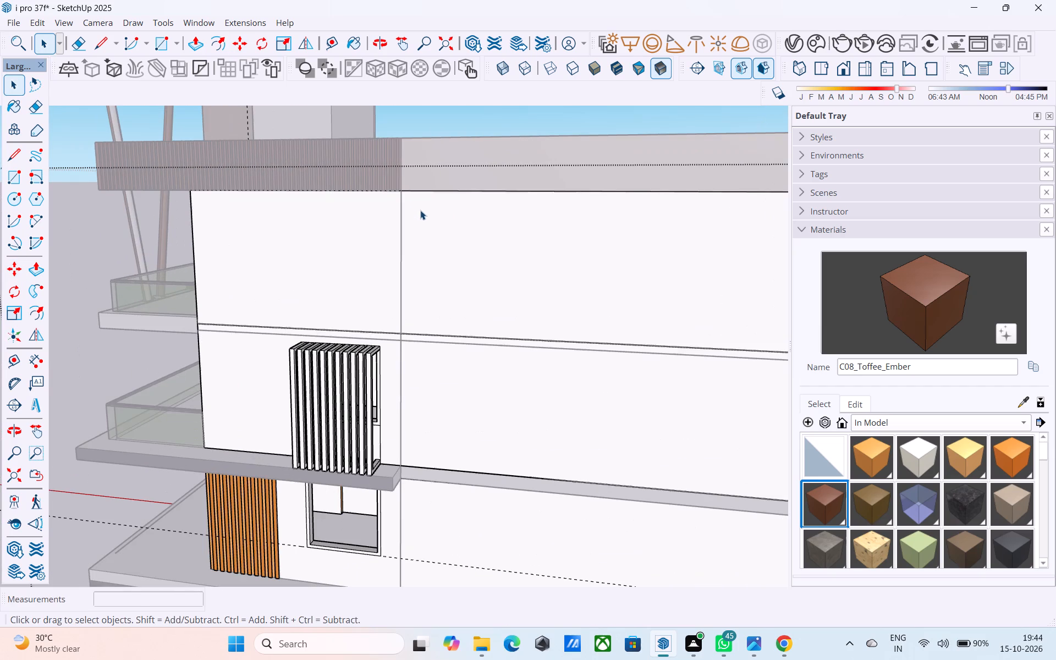
click(421, 210)
click(409, 360)
double_click(429, 305)
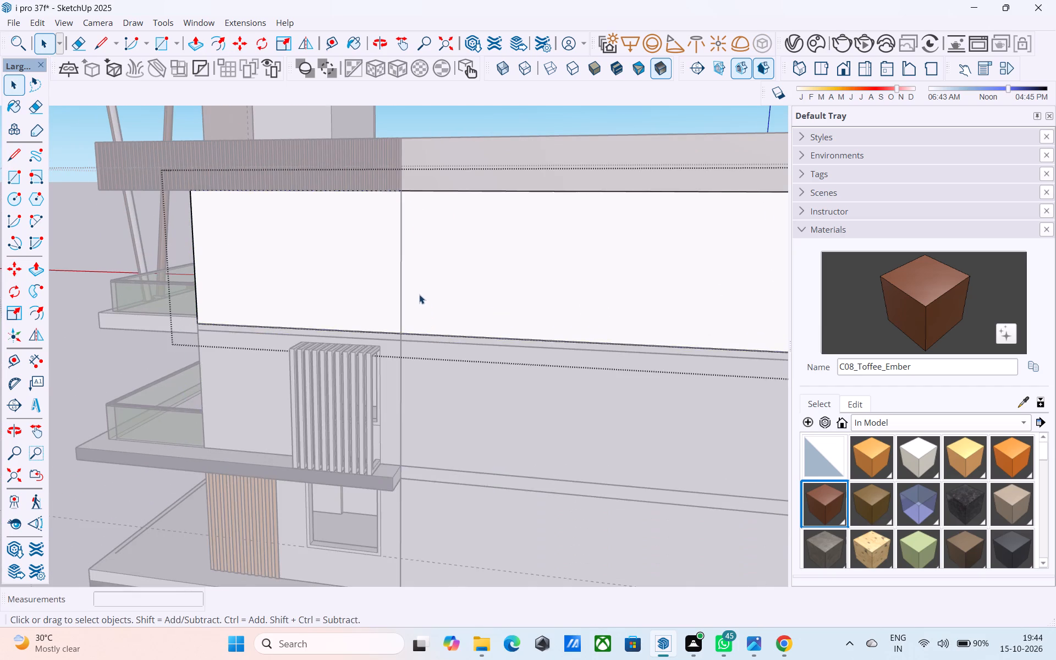
scroll(417, 286, up, 5)
key(l)
scroll(413, 174, up, 2)
scroll(394, 145, down, 2)
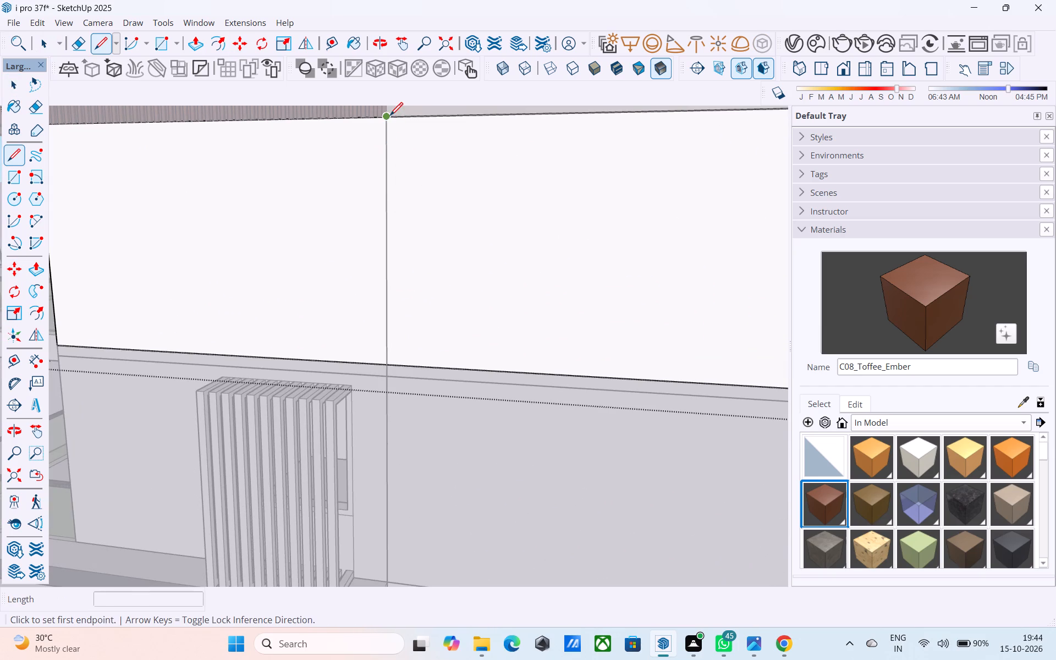
click(390, 117)
click(387, 360)
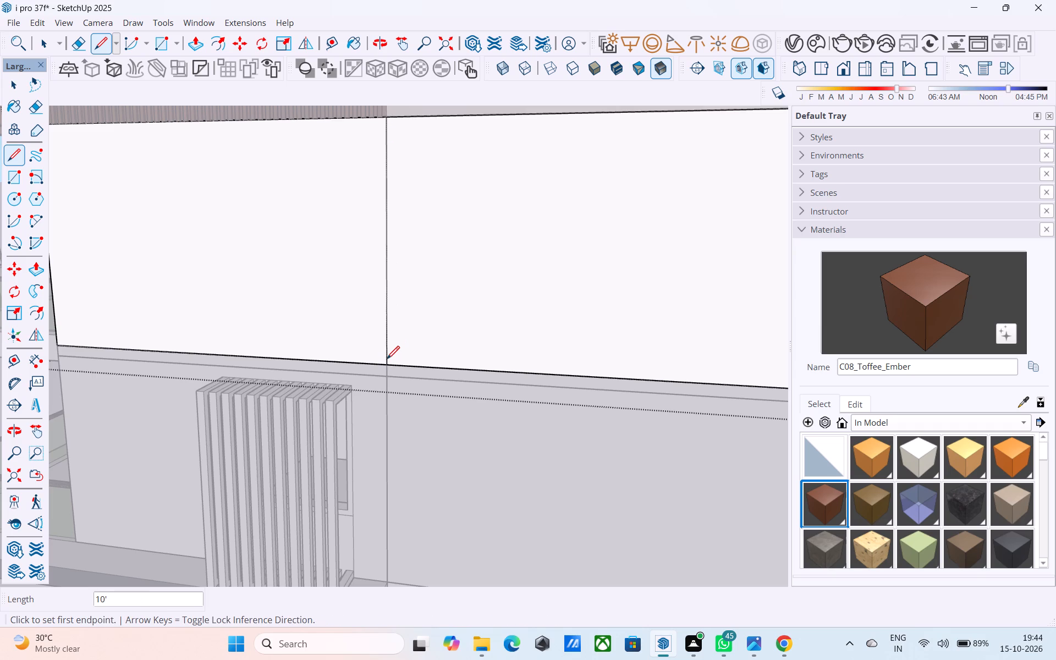
key(space)
Copy the top-floor vertical line 6' along the side wall, away from the slat cladding.
key(m)
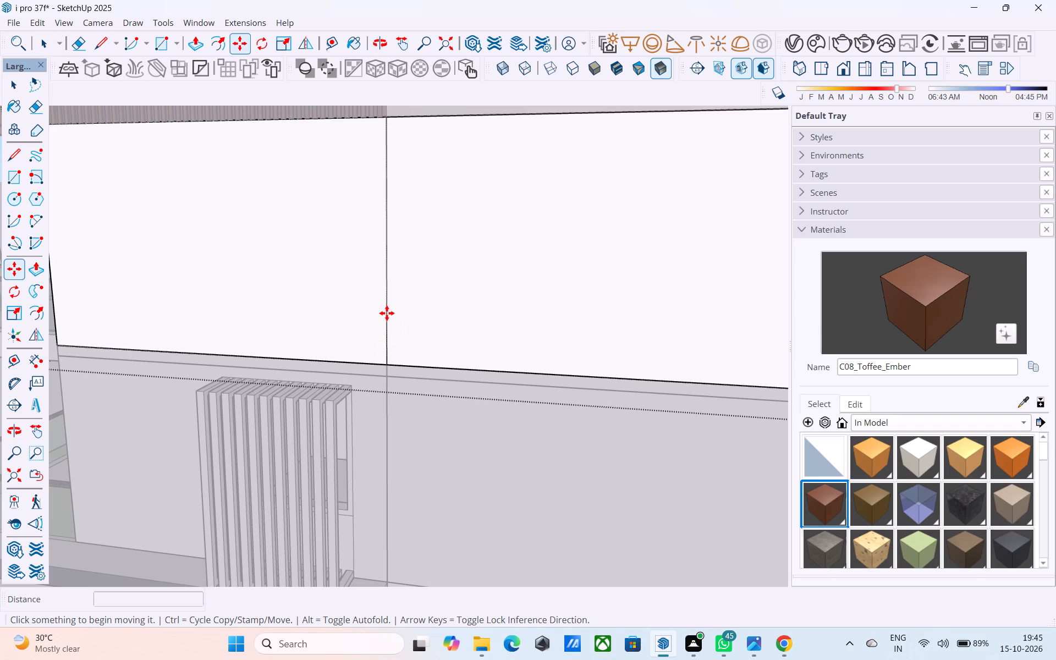
click(386, 313)
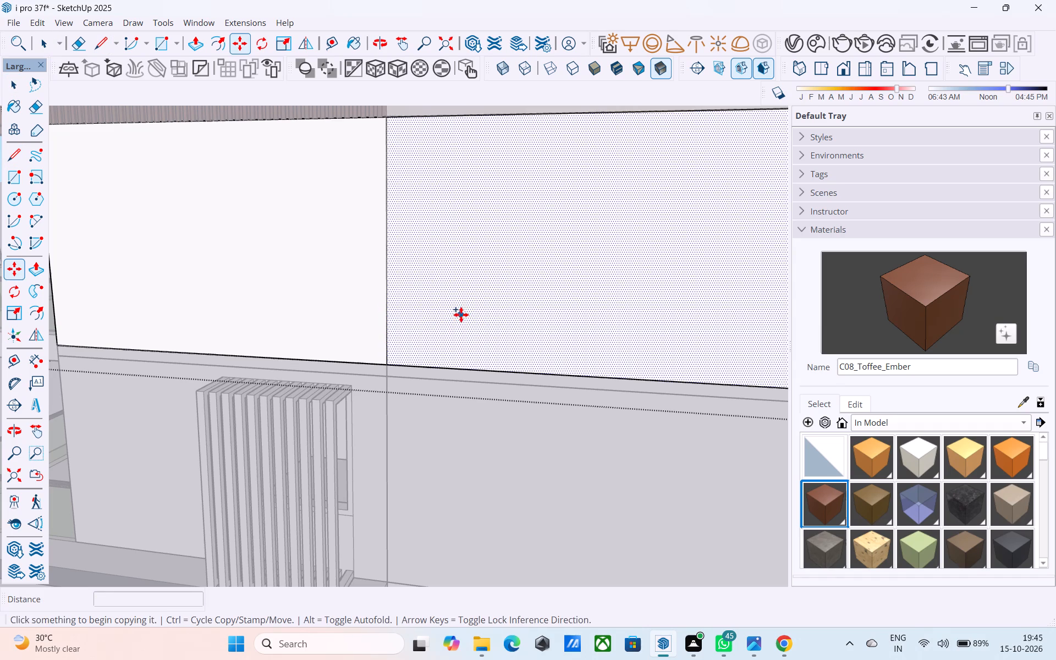
key(space)
click(388, 282)
key(m)
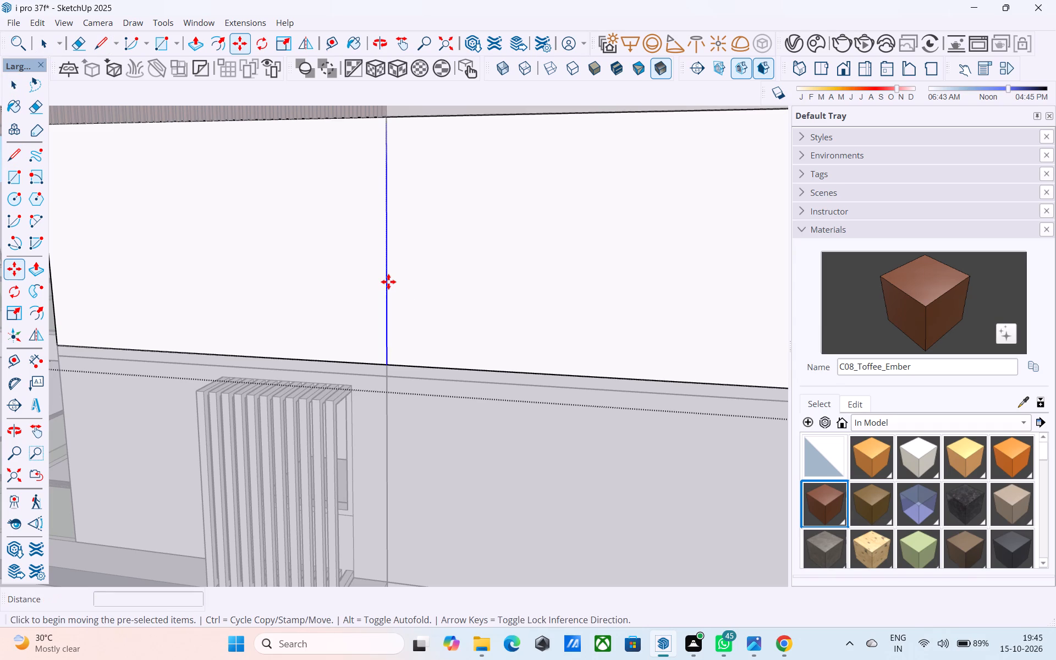
click(388, 282)
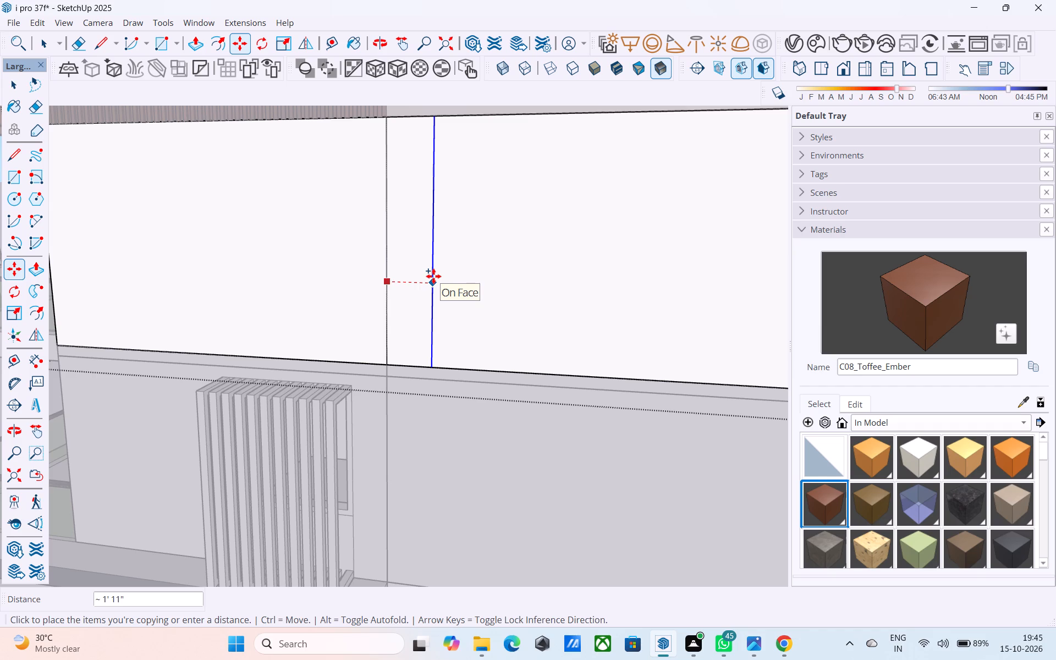
text(4')
key(Return)
text(6')
key(Return)
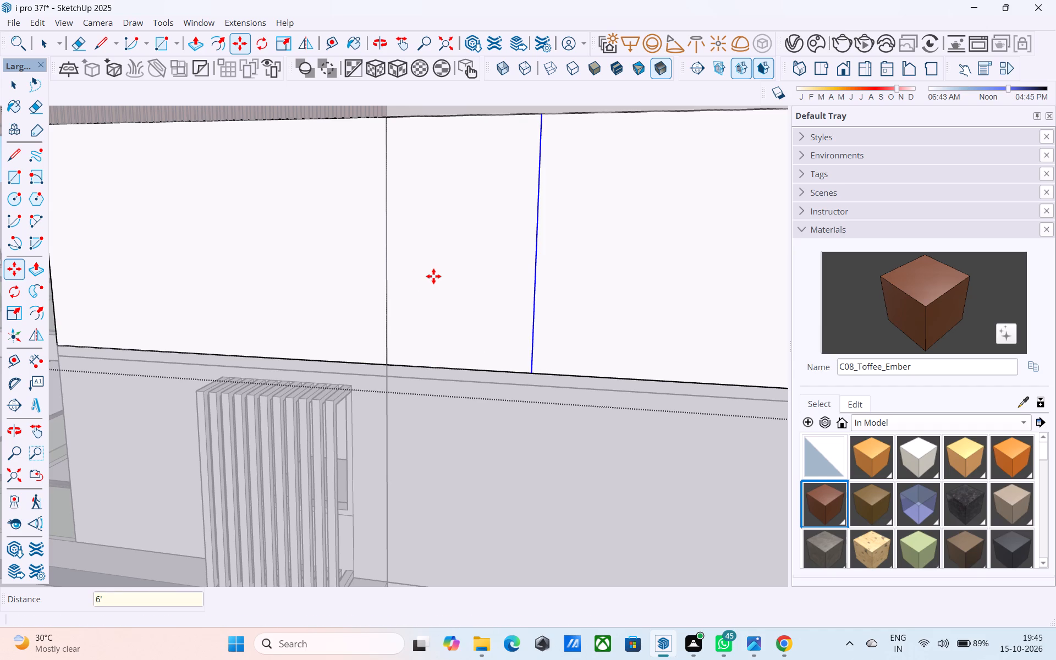
Draw a 10' vertical line on the side wall one floor below, directly under the copied line.
scroll(431, 282, down, 9)
scroll(488, 326, up, 2)
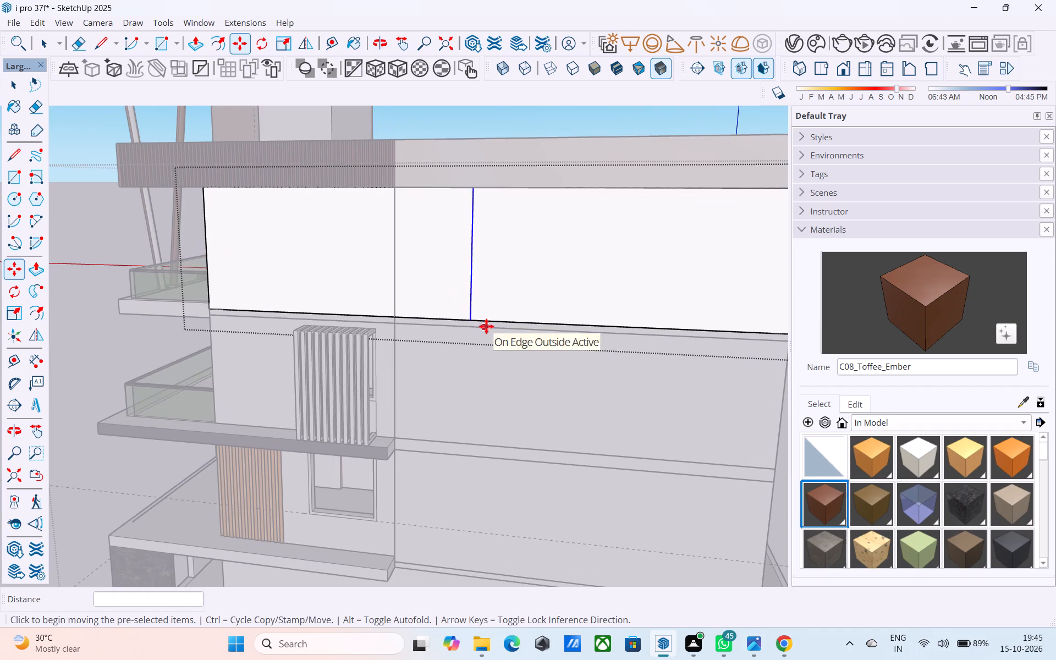
key(space)
double_click(475, 333)
scroll(472, 333, up, 3)
key(l)
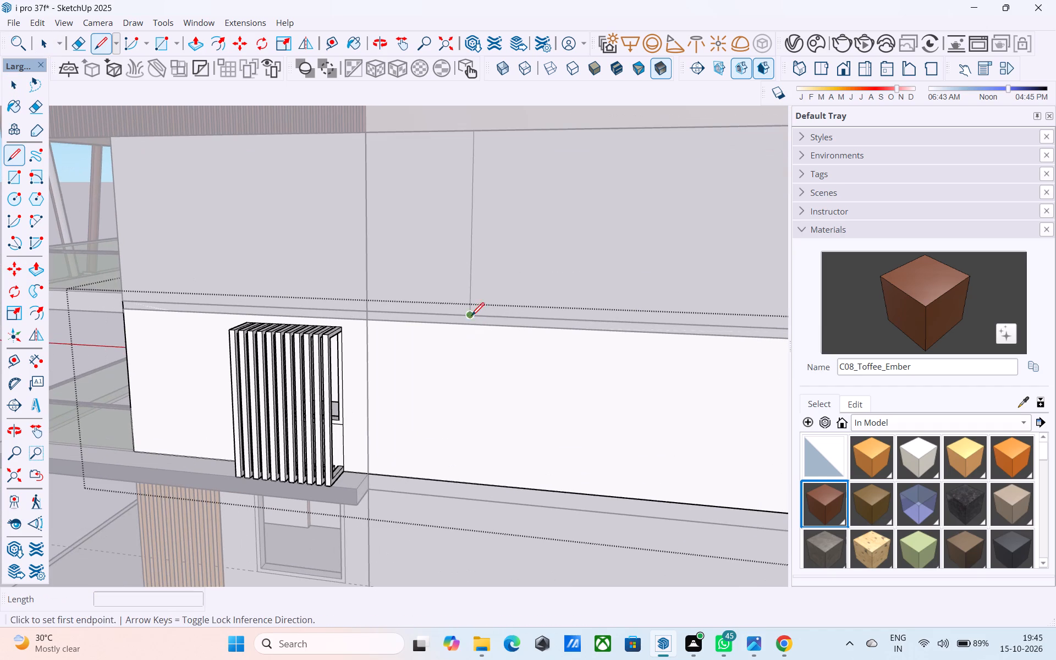
click(471, 316)
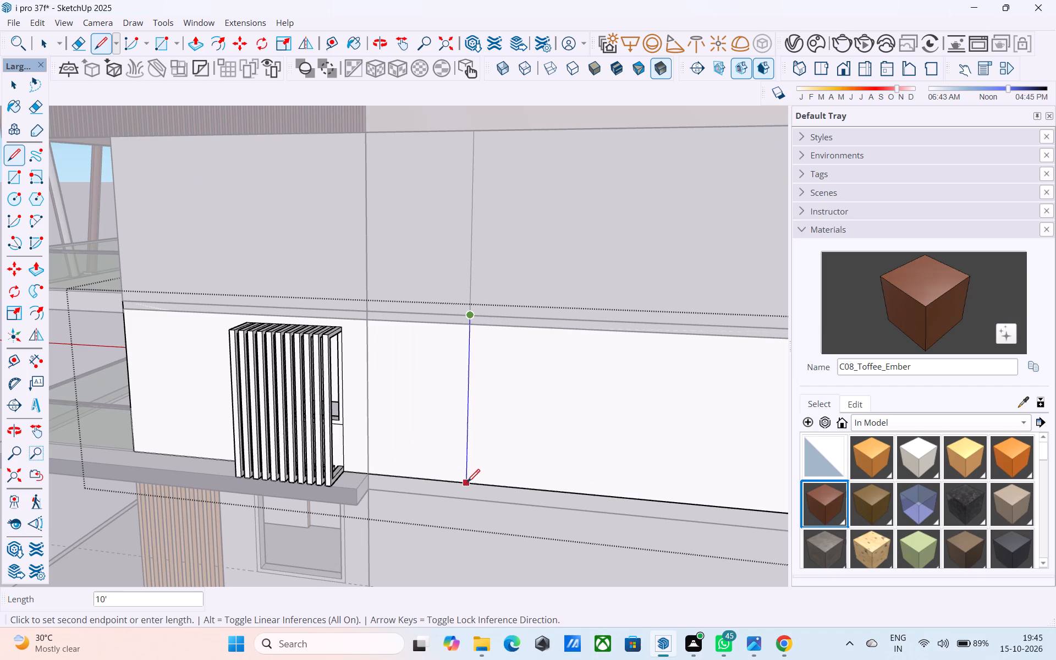
click(467, 483)
key(space)
Continue the vertical line down the side wall of the floor with the orange slats, ending at that wall's base.
shift+middle_drag(470, 479, 444, 369)
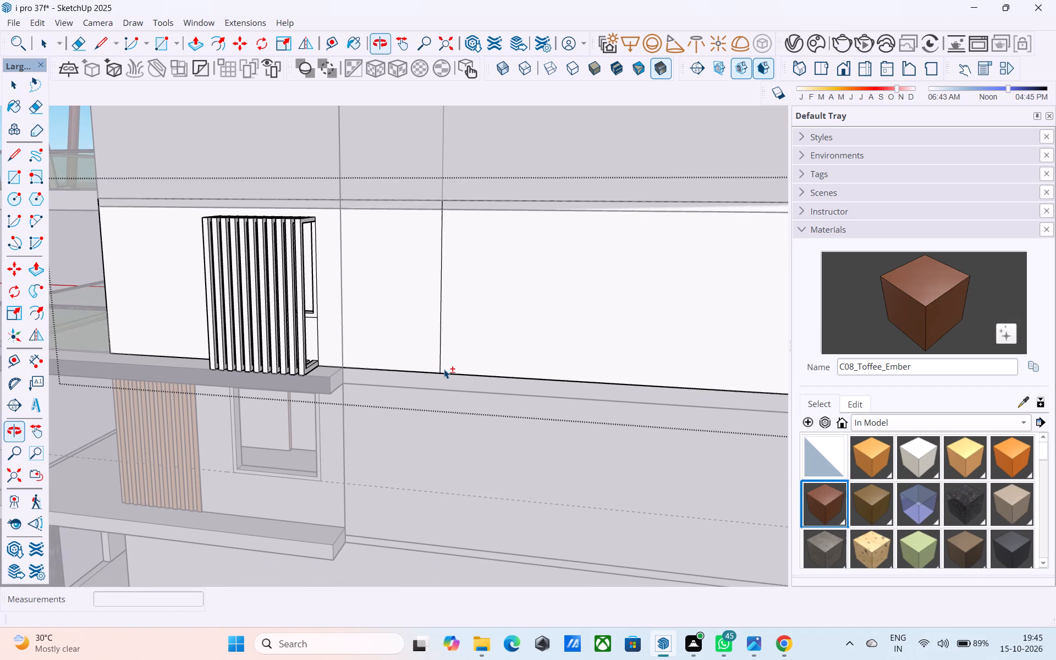
double_click(447, 428)
key(l)
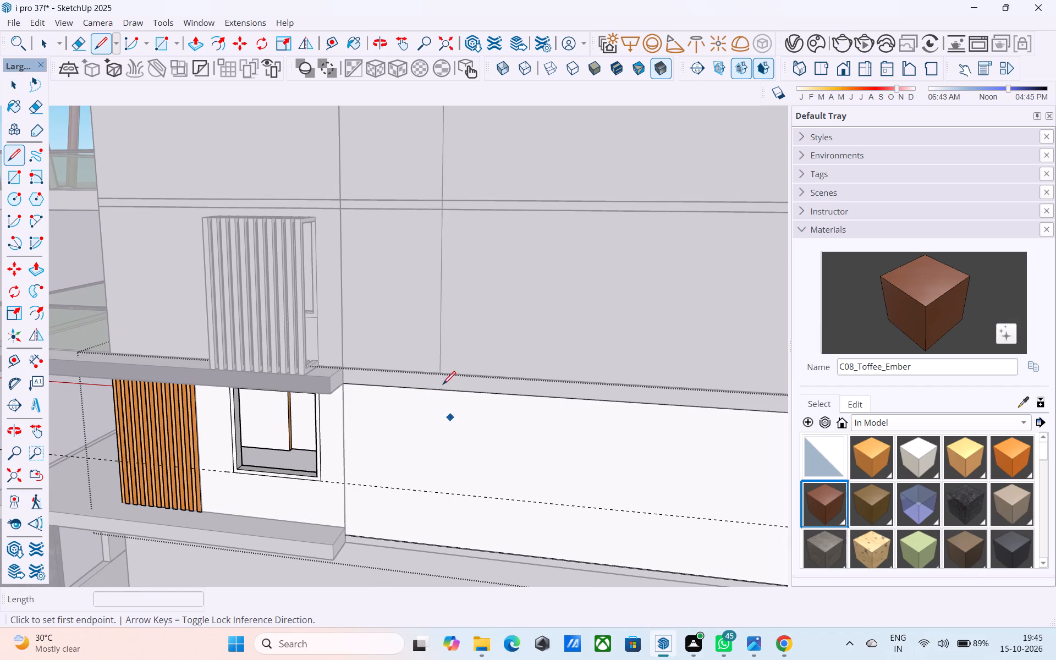
click(439, 372)
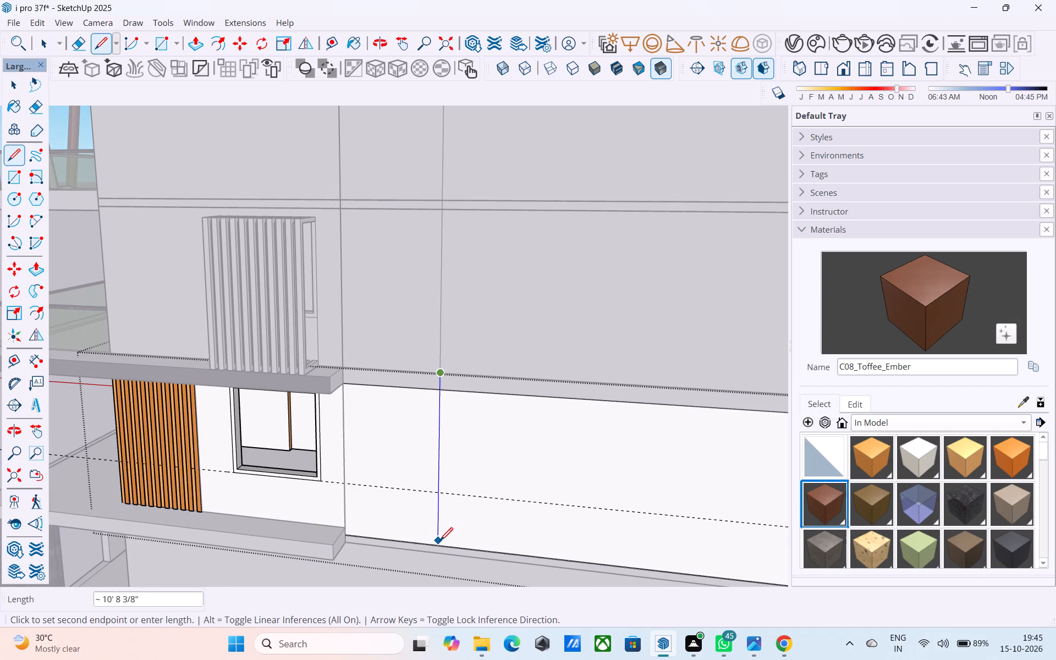
click(439, 545)
scroll(439, 544, down, 6)
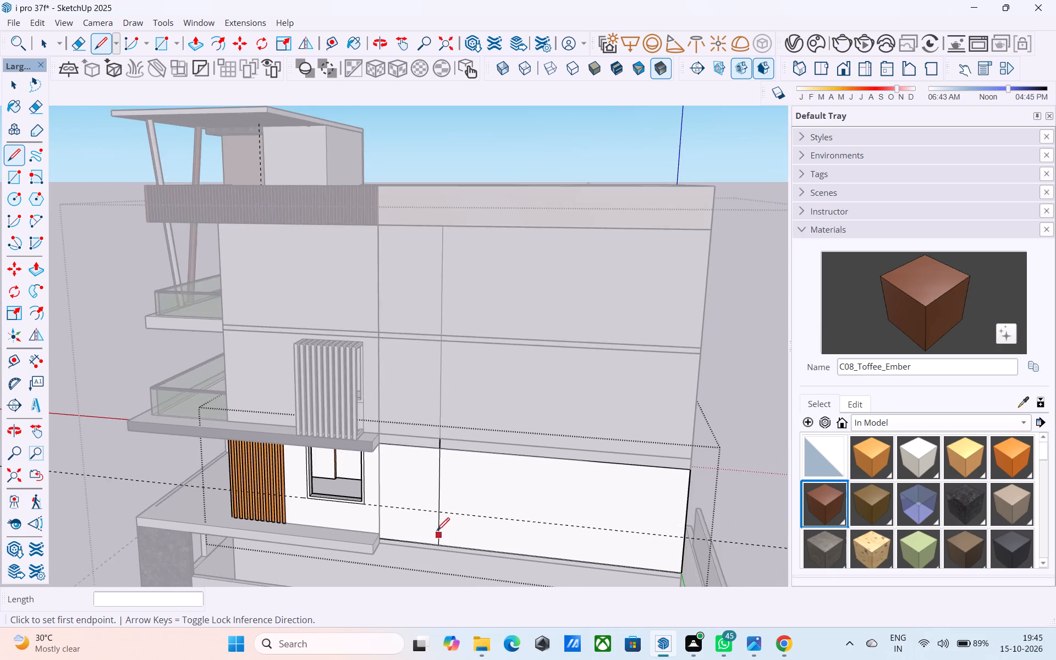
scroll(437, 532, down, 4)
middle_drag(437, 531, 587, 482)
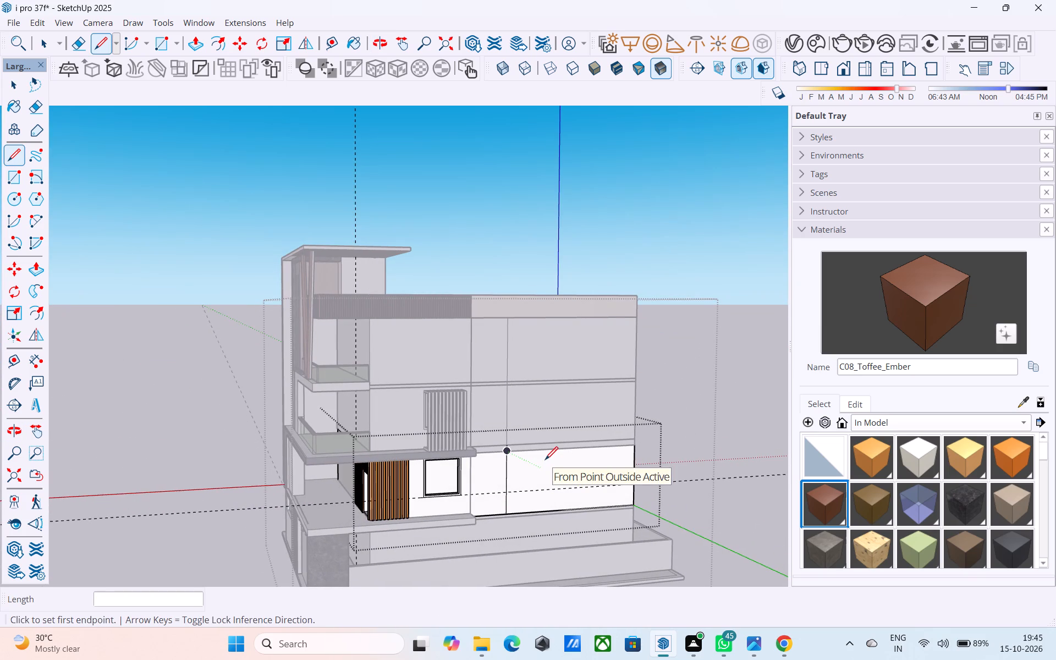
middle_drag(545, 461, 442, 480)
scroll(442, 479, down, 1)
scroll(442, 479, up, 3)
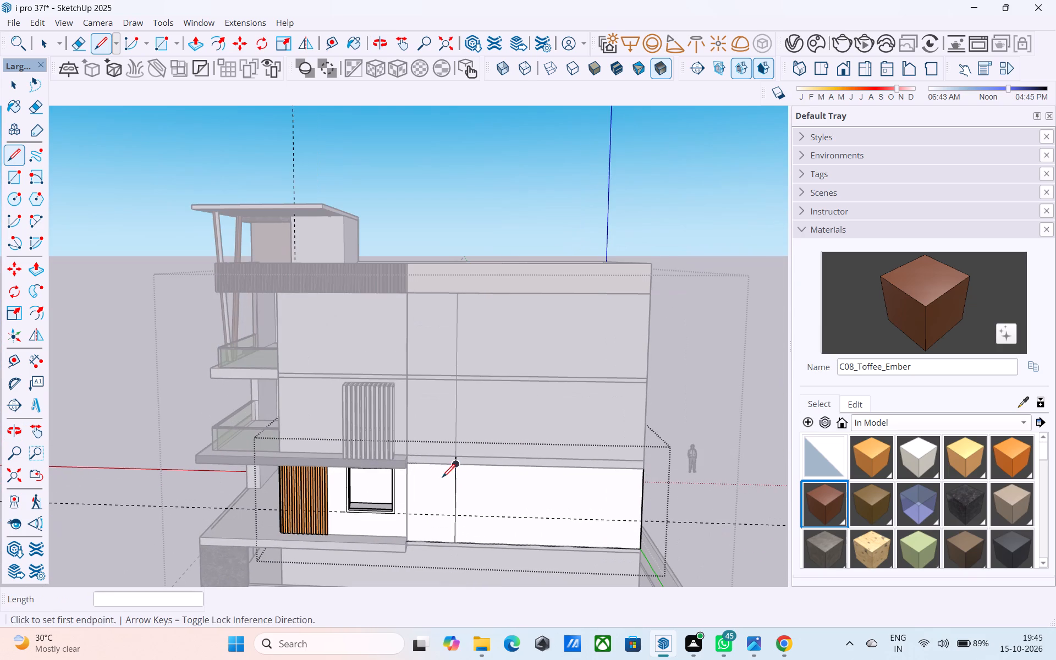
key(space)
click(442, 477)
click(768, 381)
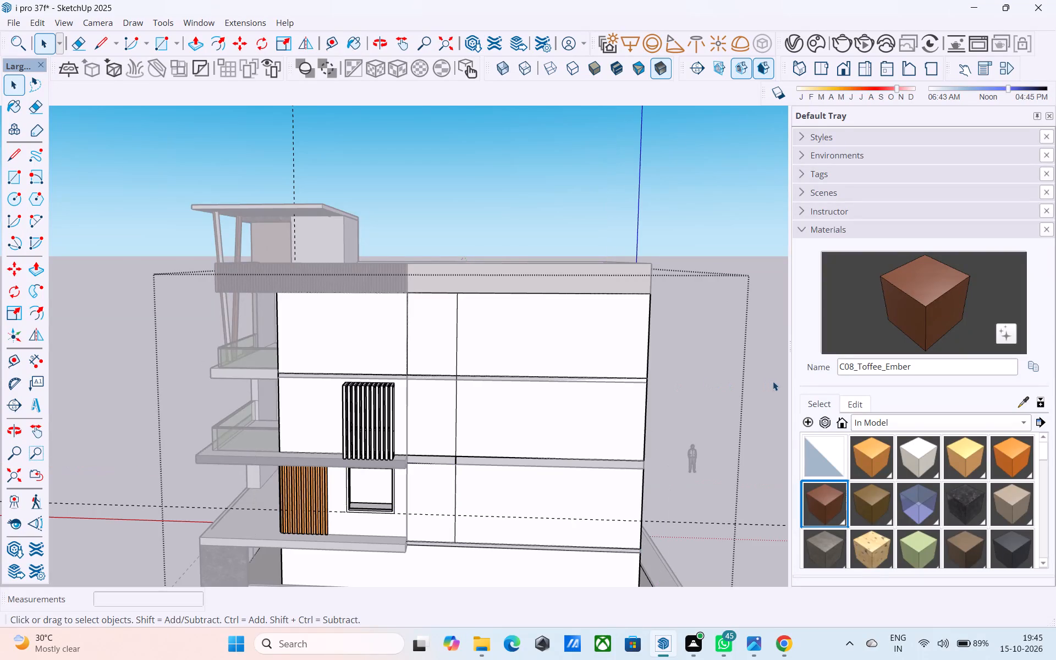
Offset the top-floor wall strip between the two vertical lines inward by 4" to form a frame outline.
scroll(400, 345, up, 5)
click(445, 331)
scroll(437, 330, up, 2)
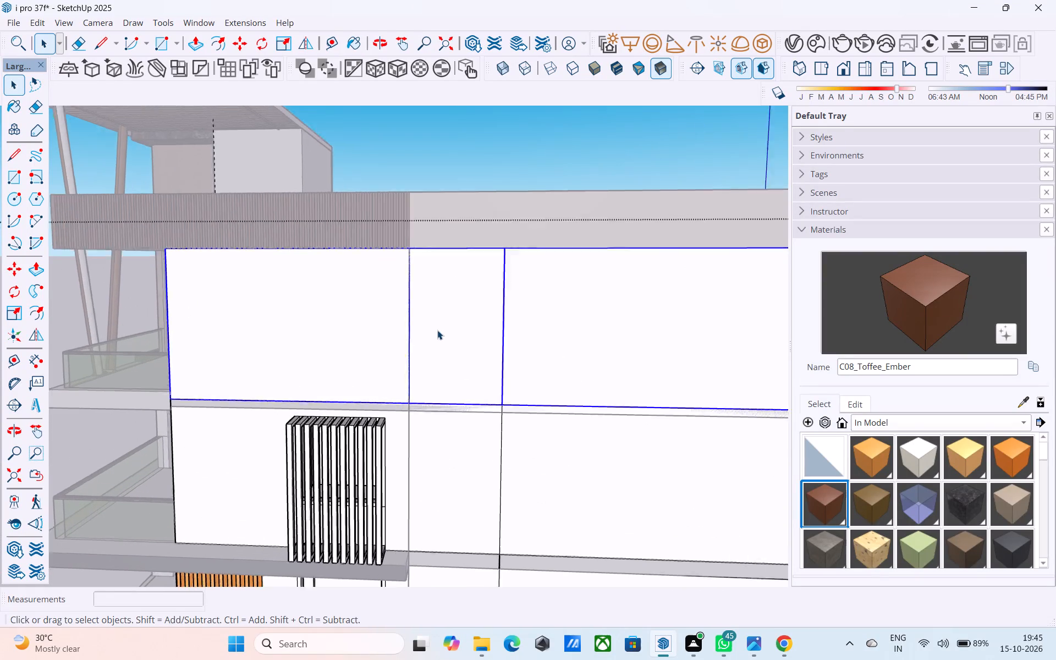
scroll(437, 330, up, 2)
middle_drag(437, 330, 455, 348)
double_click(461, 349)
scroll(458, 397, up, 4)
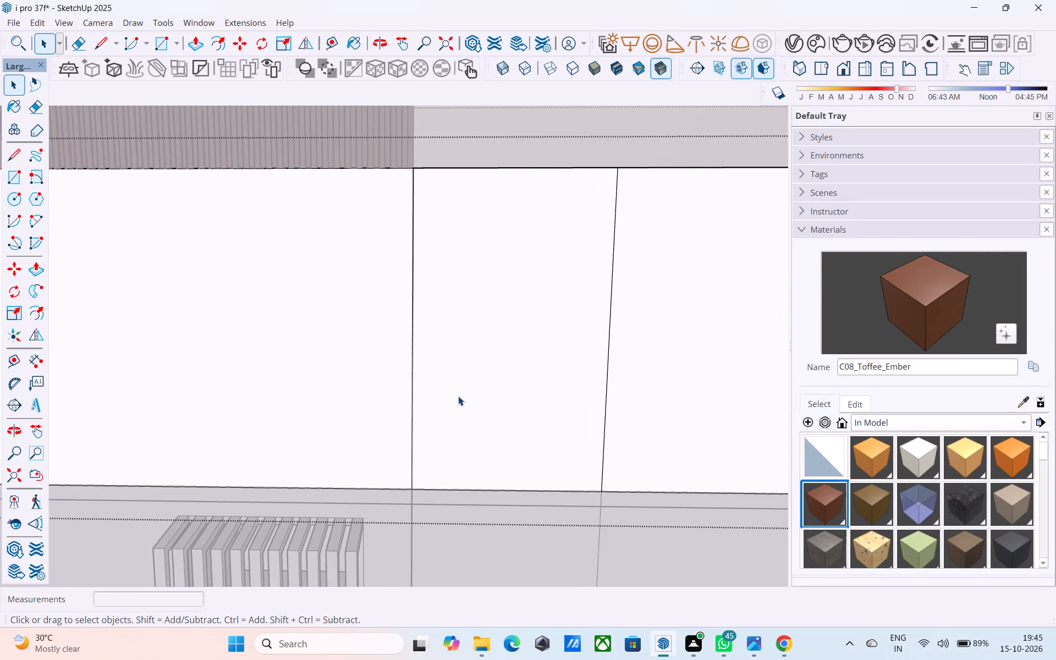
scroll(458, 396, up, 1)
click(458, 396)
scroll(458, 396, up, 3)
key(f)
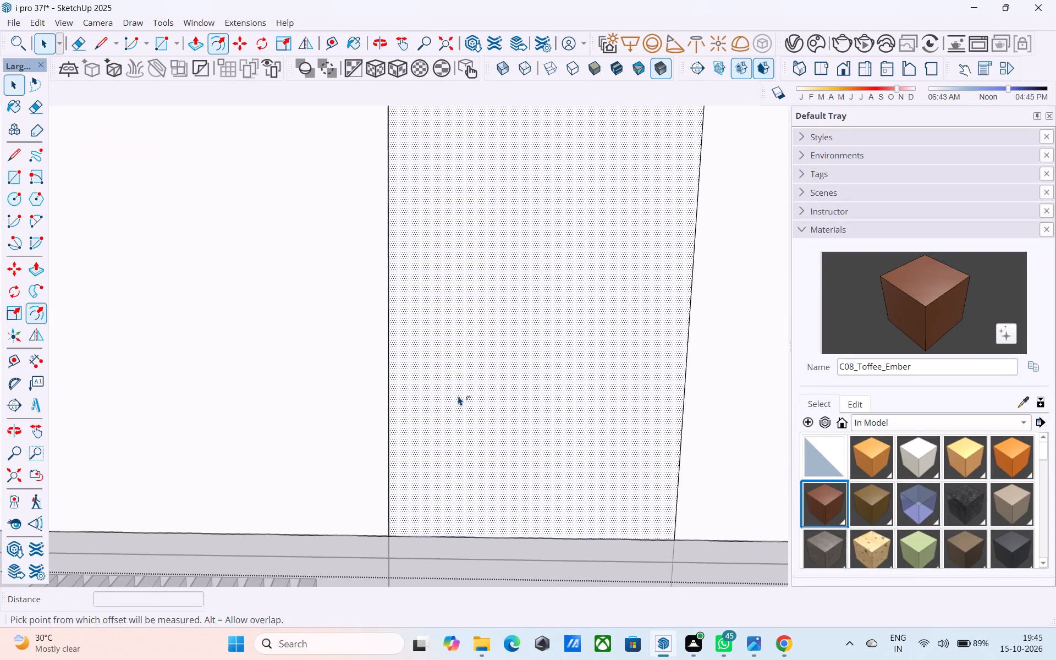
click(458, 396)
key(space)
key(f)
click(456, 379)
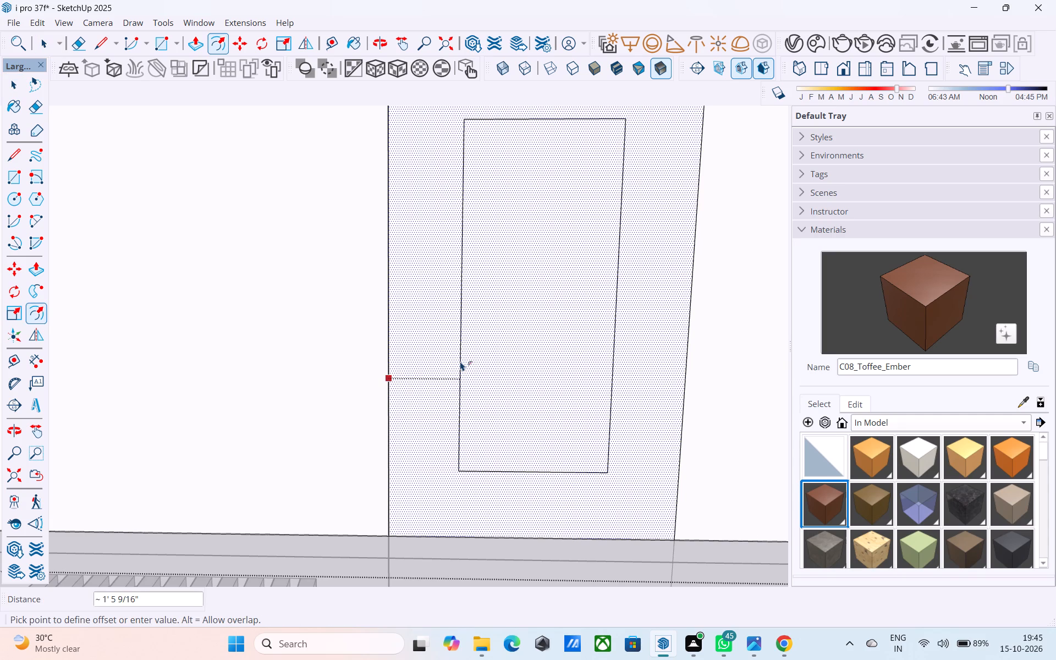
text(4")
key(Return)
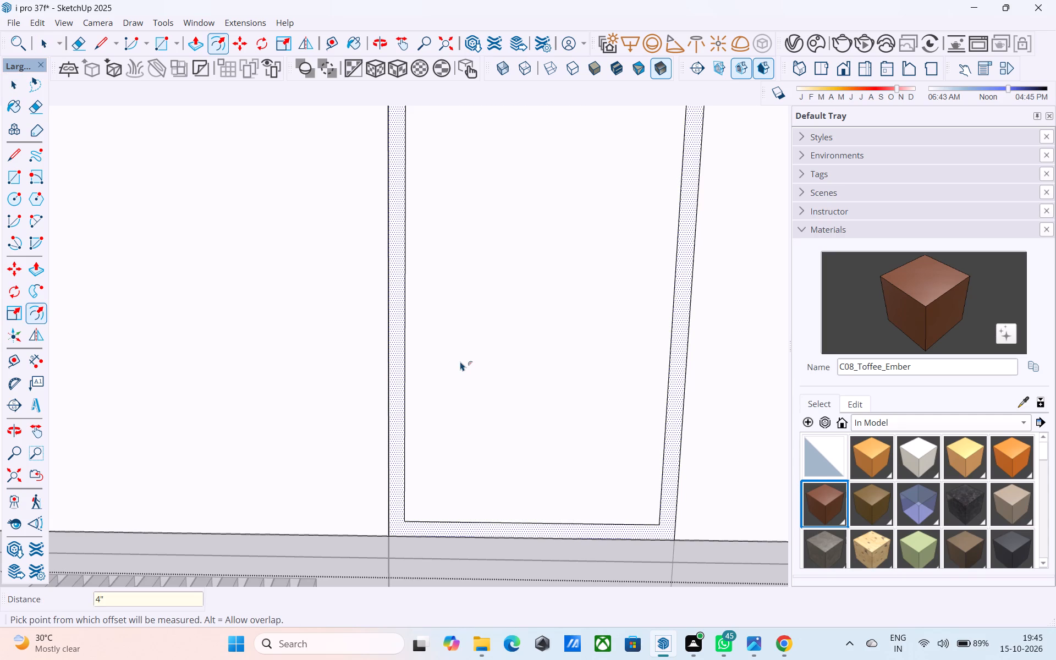
Push/pull the 4" border face outward by 2' to make a projecting frame on the top-floor wall.
key(space)
click(460, 361)
scroll(460, 361, down, 3)
click(412, 375)
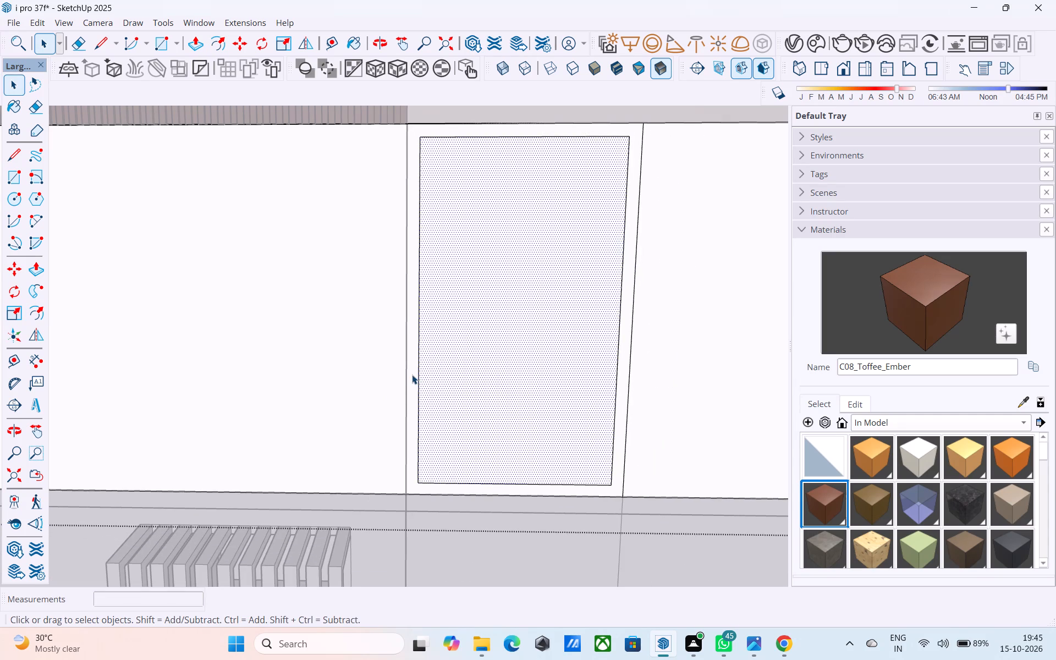
key(p)
click(414, 381)
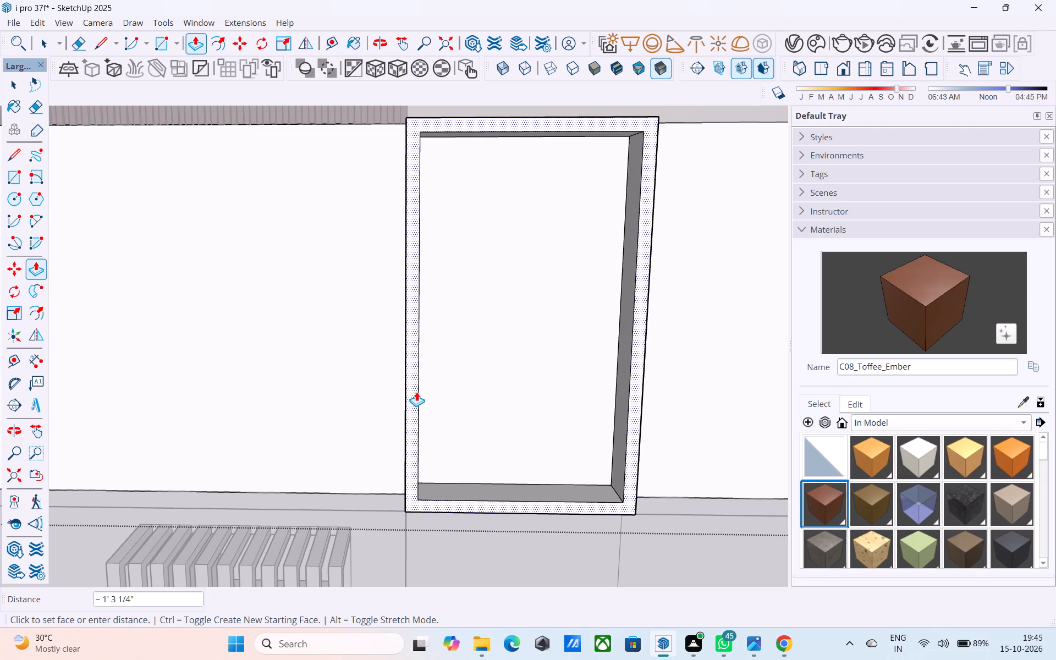
text(2')
key(Return)
Examine the projecting frame on the top-floor side wall from the side and front corner of the house.
scroll(416, 392, down, 12)
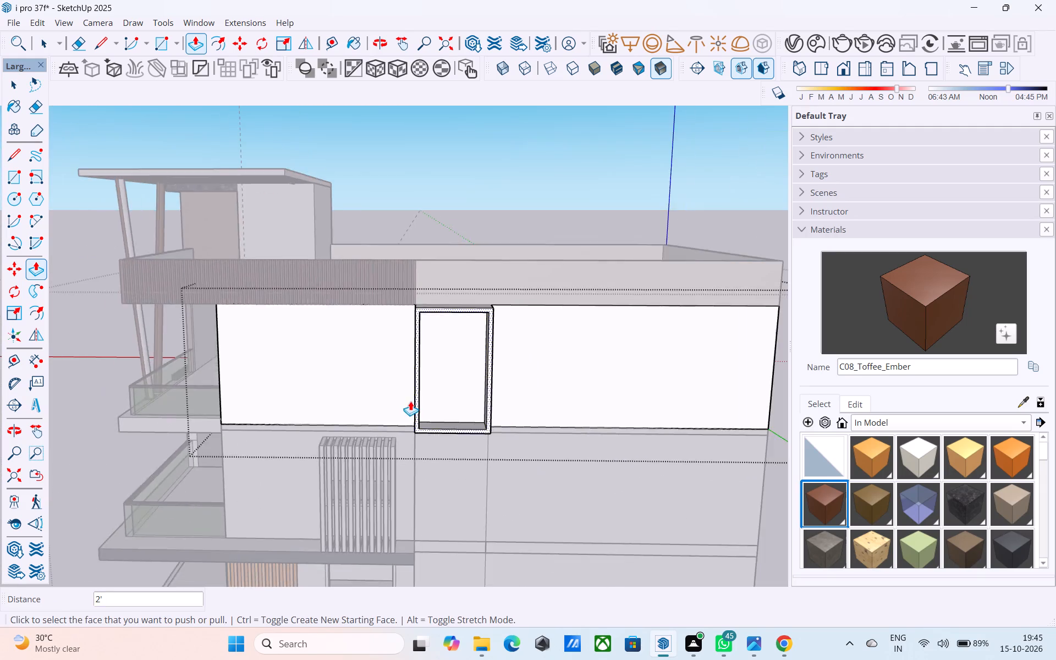
scroll(410, 402, down, 1)
middle_drag(410, 400, 619, 316)
scroll(584, 275, down, 4)
scroll(573, 351, up, 5)
scroll(514, 329, up, 5)
scroll(513, 326, down, 5)
middle_drag(513, 326, 568, 363)
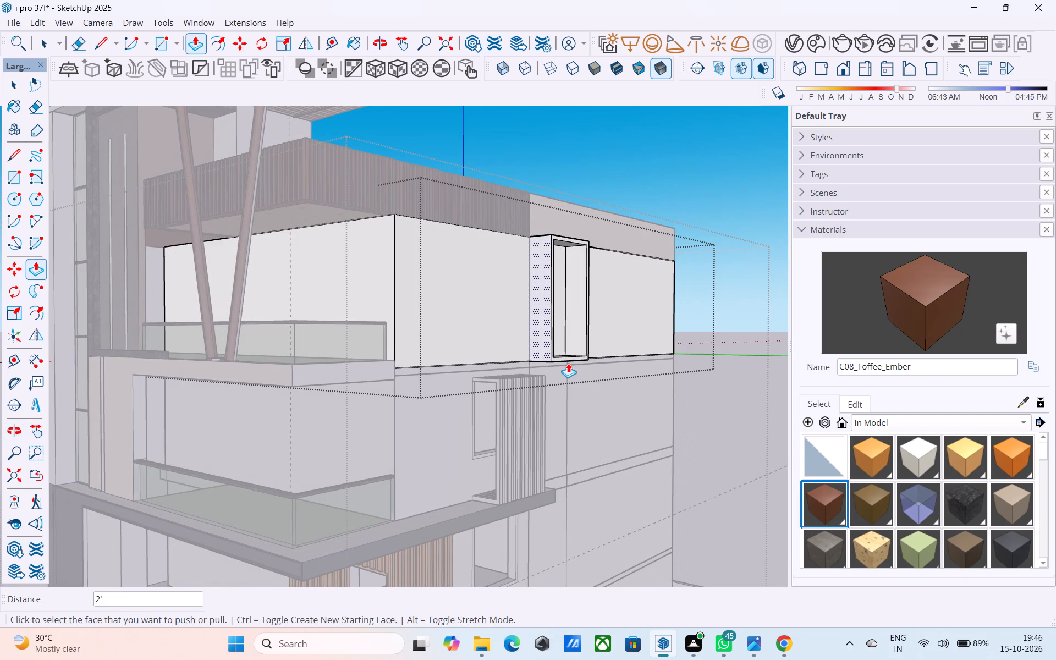
scroll(559, 320, down, 6)
middle_drag(587, 340, 533, 306)
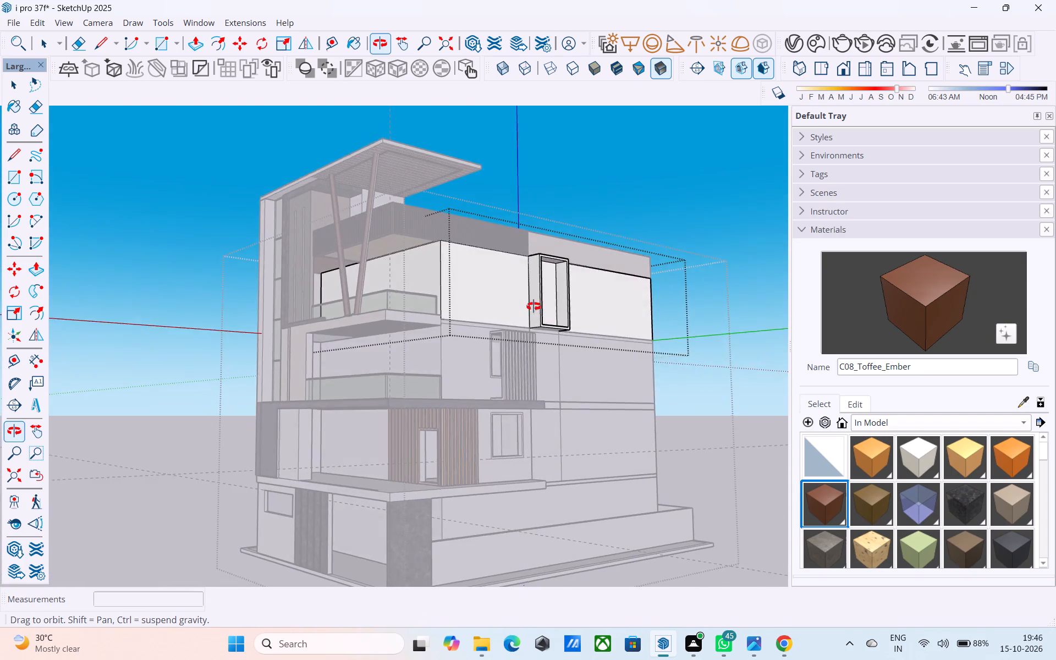
middle_drag(533, 306, 508, 344)
Push the front face of the top-floor side-wall frame back toward the wall by 0.5'.
scroll(508, 344, up, 7)
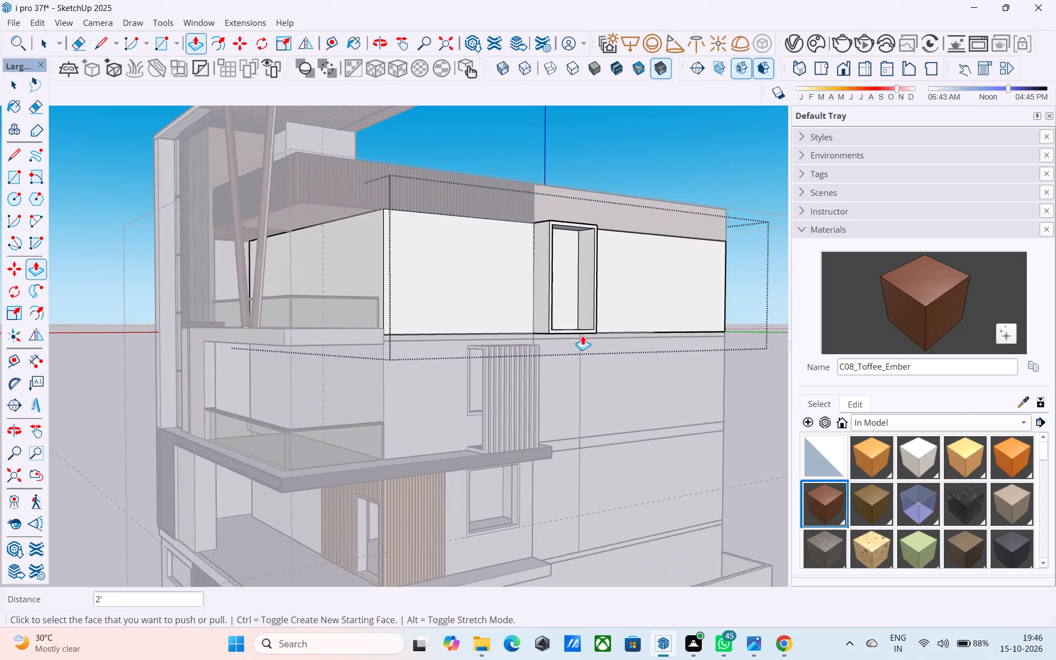
scroll(582, 335, up, 9)
click(570, 323)
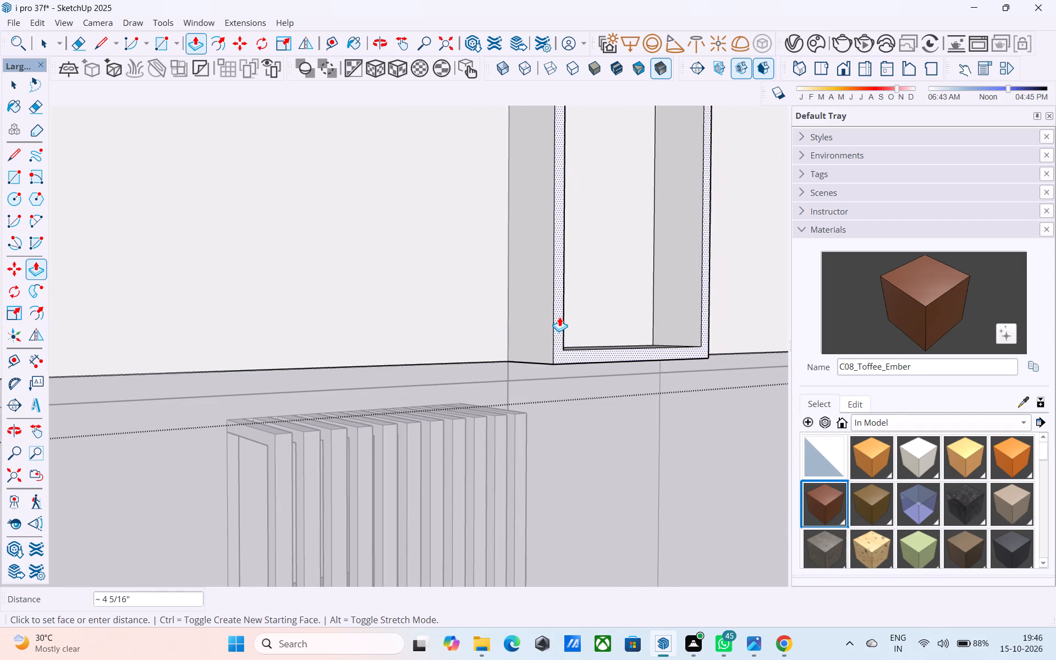
text(.5)
key(apostrophe)
key(Return)
key(space)
Copy the frame's underside edge nearest the bar screen 4" inward along the underside.
middle_drag(555, 363, 487, 307)
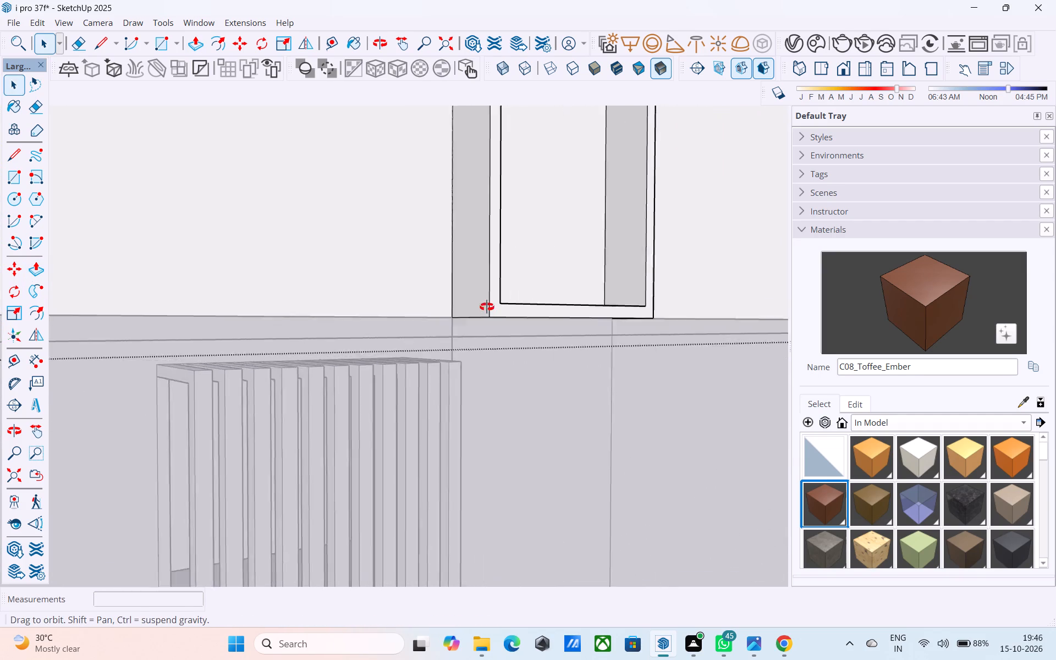
middle_drag(487, 307, 394, 207)
shift+middle_drag(509, 334, 513, 300)
scroll(480, 286, up, 3)
click(475, 267)
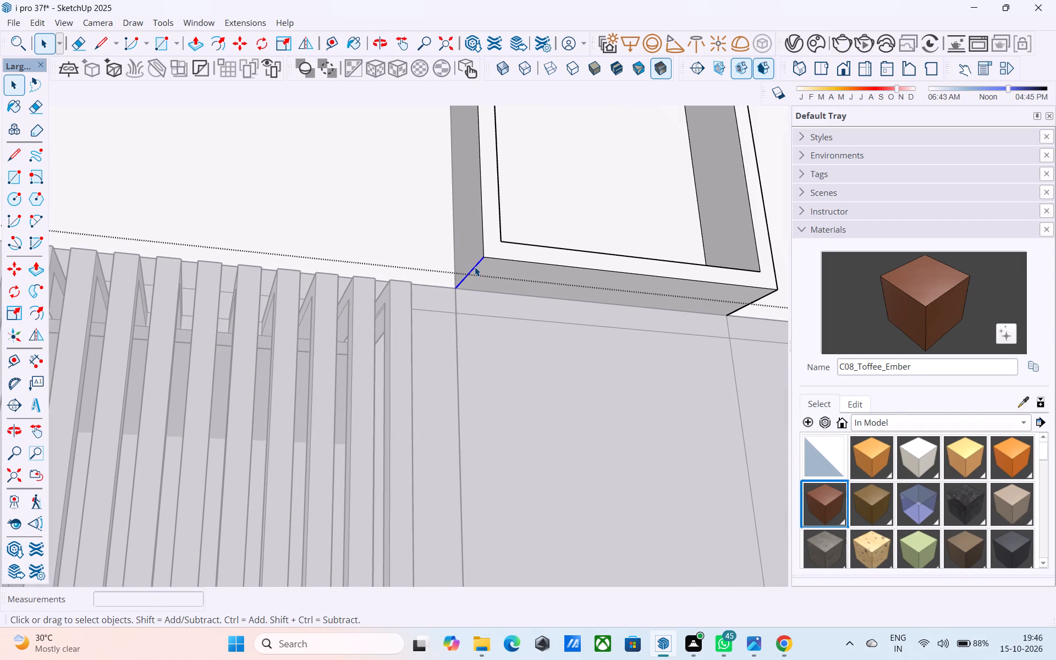
key(m)
click(481, 262)
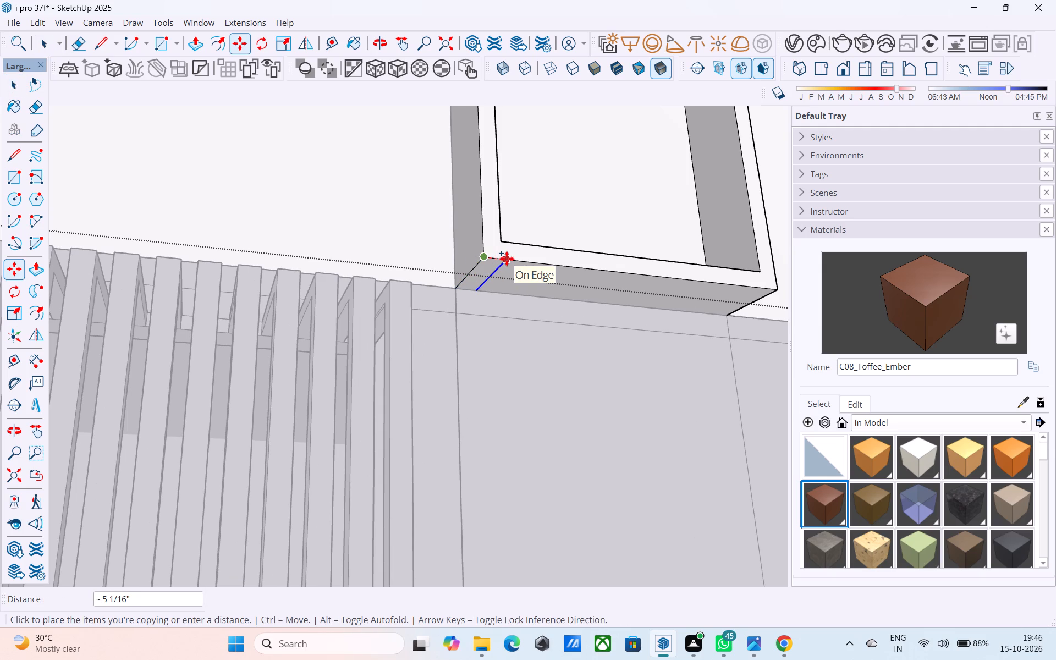
text(4")
key(Return)
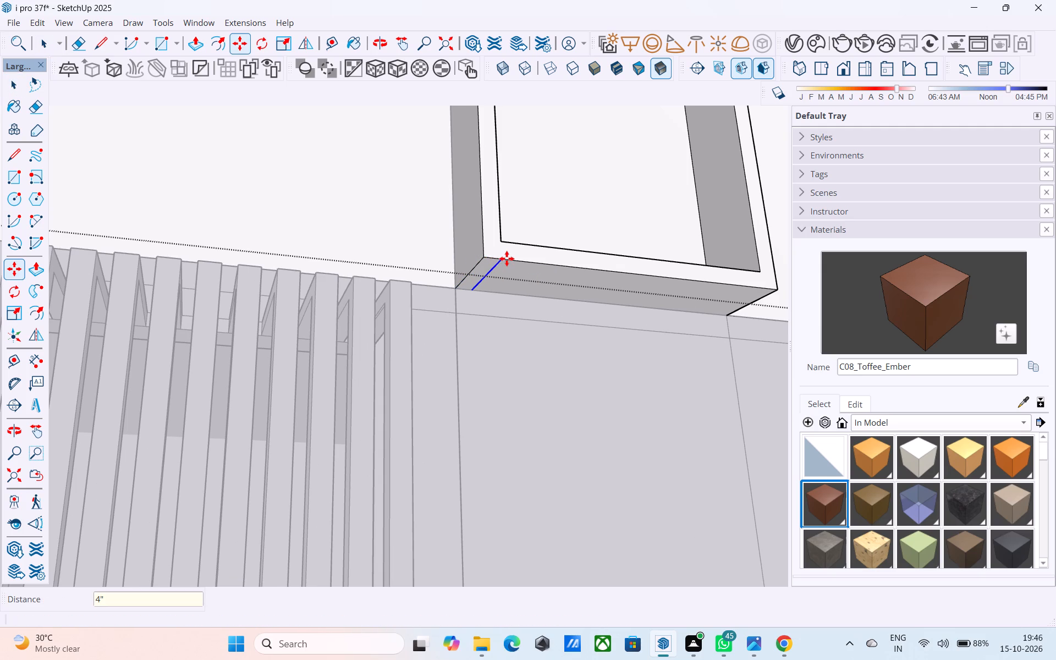
Copy the frame's underside edge farthest from the bar screen 4" inward along the underside.
middle_drag(506, 257, 363, 217)
scroll(372, 218, down, 4)
shift+middle_drag(502, 235, 409, 237)
key(space)
scroll(556, 237, up, 3)
click(584, 224)
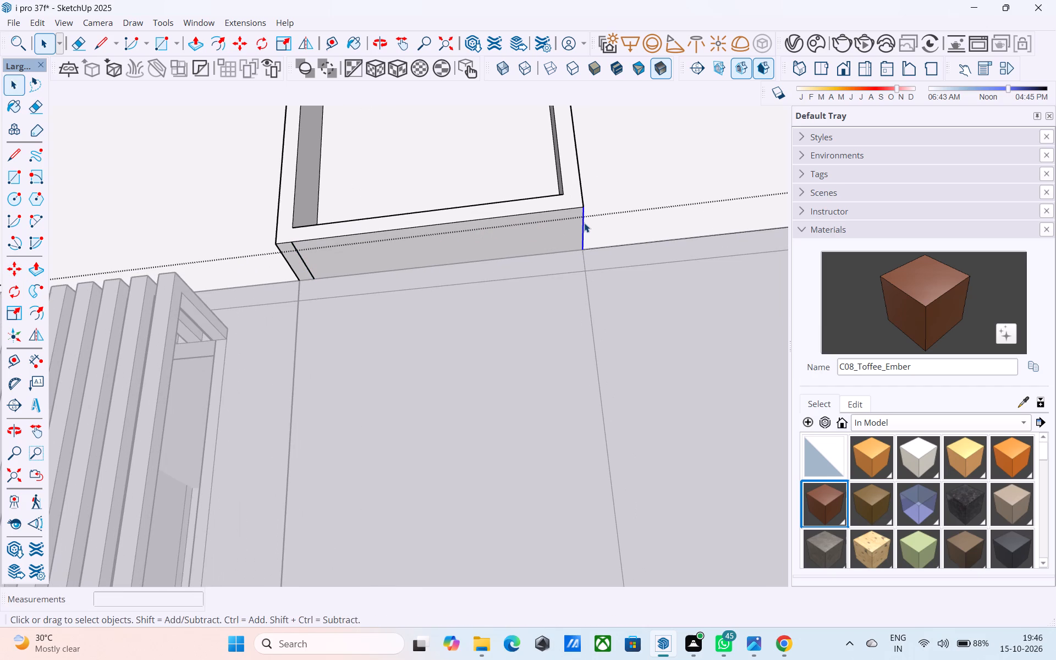
key(m)
click(584, 211)
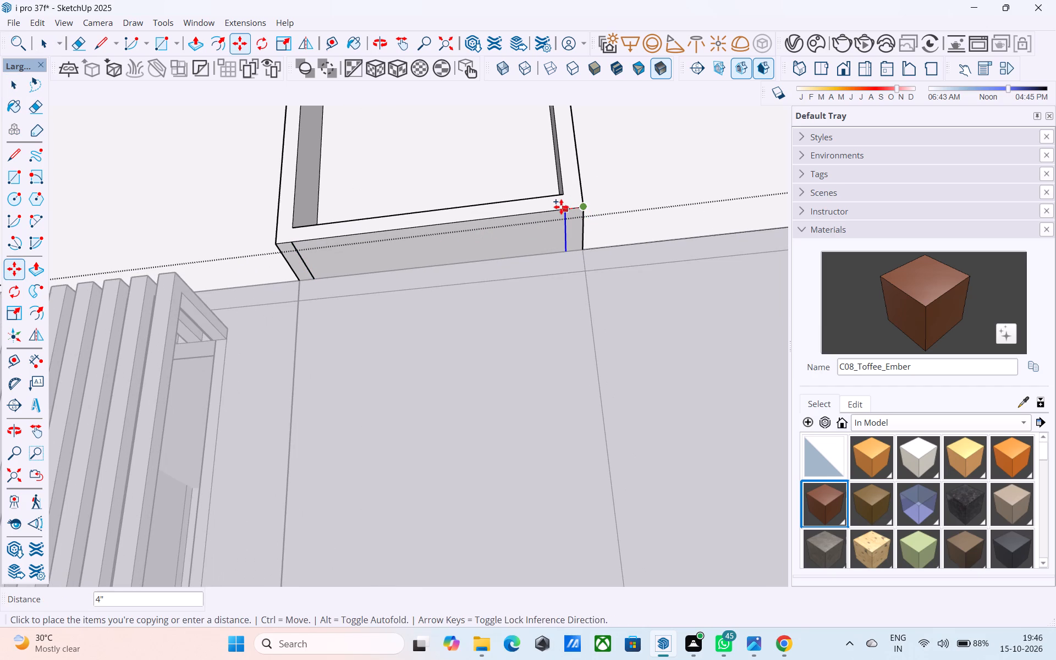
click(561, 207)
Trace the short ends of the 4" strip at the underside's far side to close it as a separate face.
key(space)
click(575, 218)
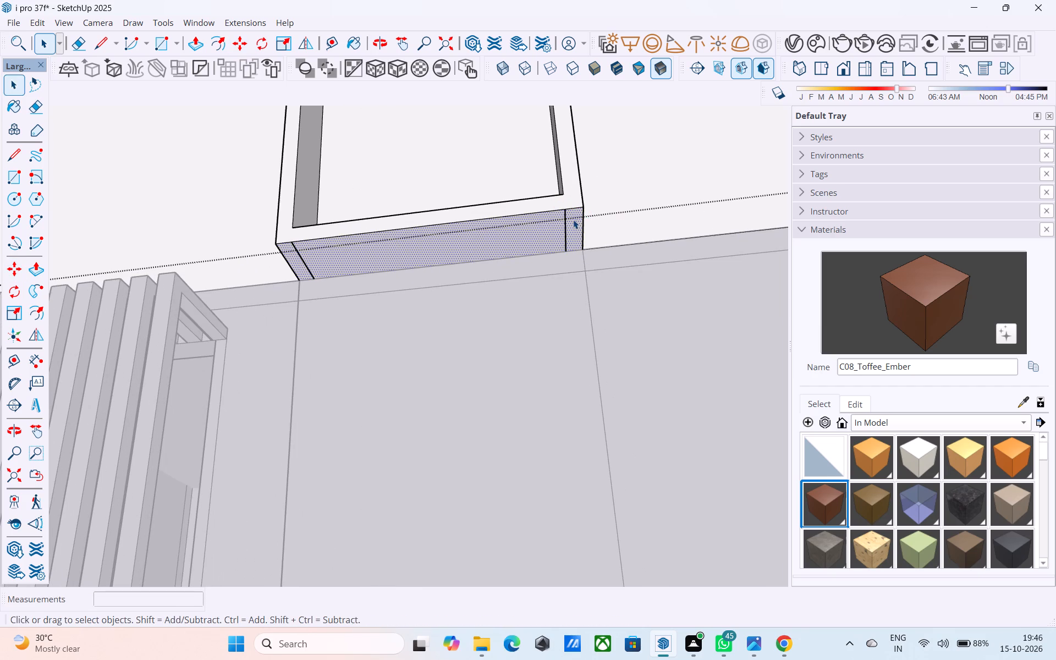
middle_drag(573, 219, 574, 185)
key(l)
click(558, 210)
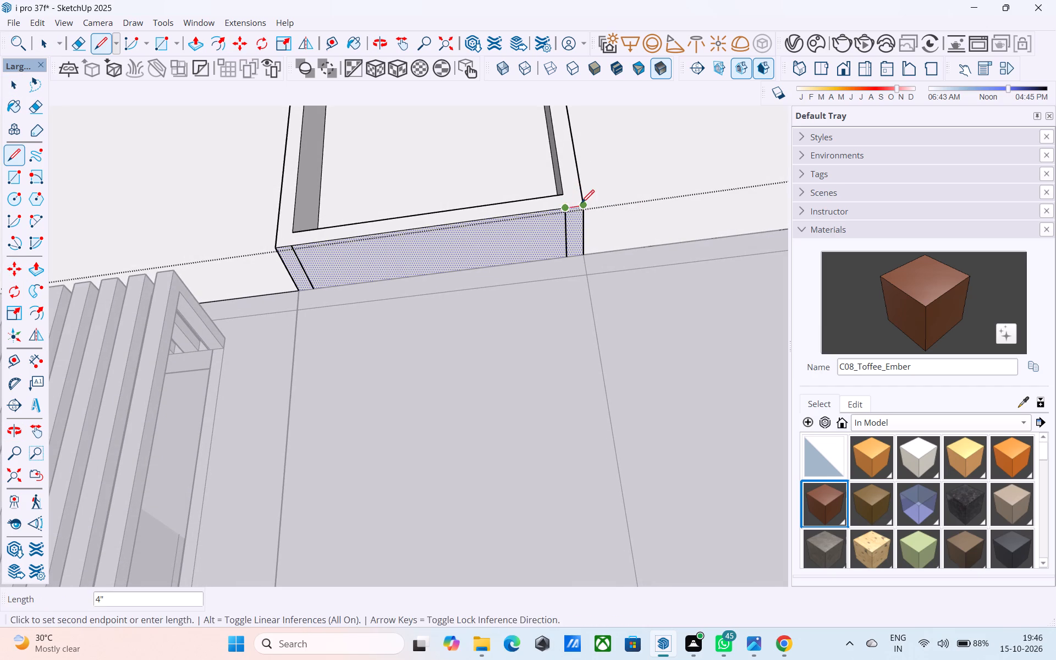
click(581, 204)
click(565, 260)
click(583, 256)
key(space)
Push/pull the far 4" underside face down 21' along the side wall to form a leg.
click(580, 246)
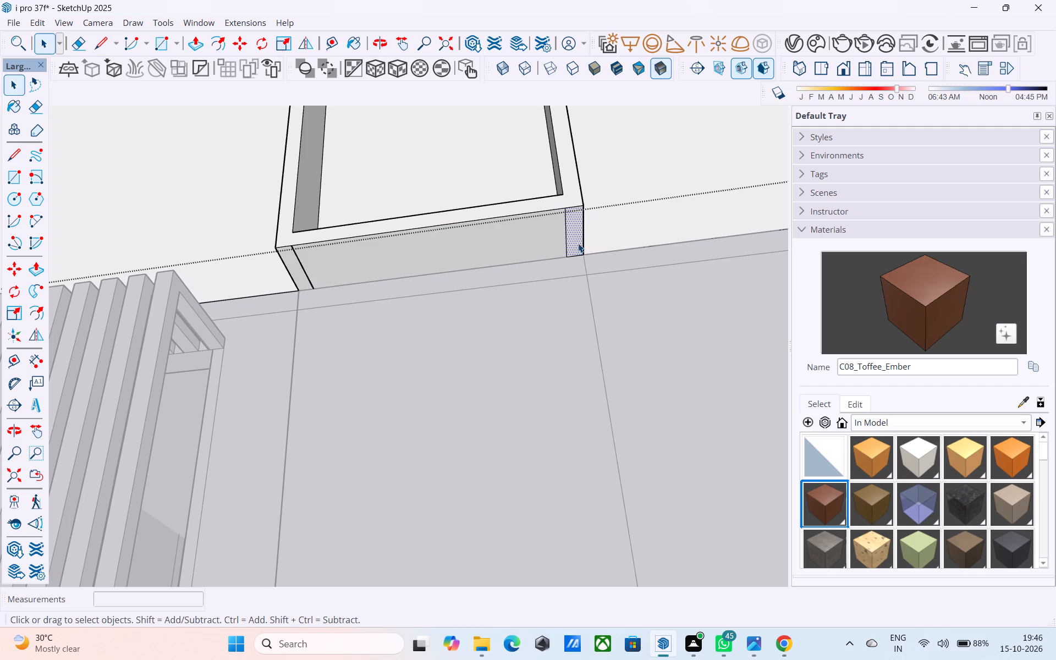
key(p)
click(577, 242)
scroll(577, 242, down, 12)
scroll(608, 381, down, 2)
middle_drag(607, 386, 645, 263)
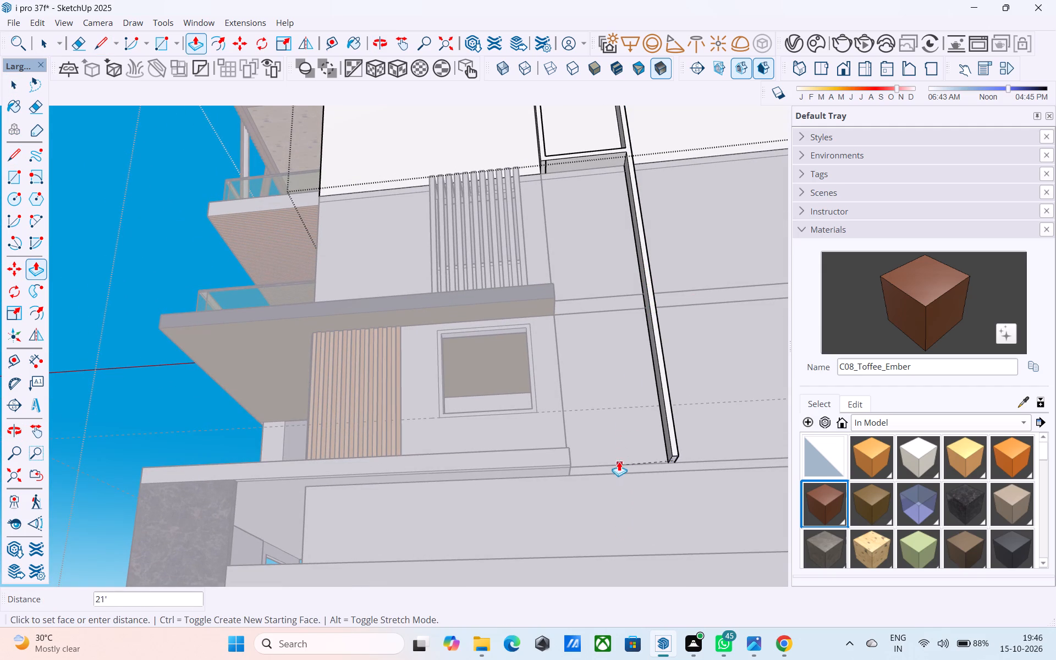
click(618, 463)
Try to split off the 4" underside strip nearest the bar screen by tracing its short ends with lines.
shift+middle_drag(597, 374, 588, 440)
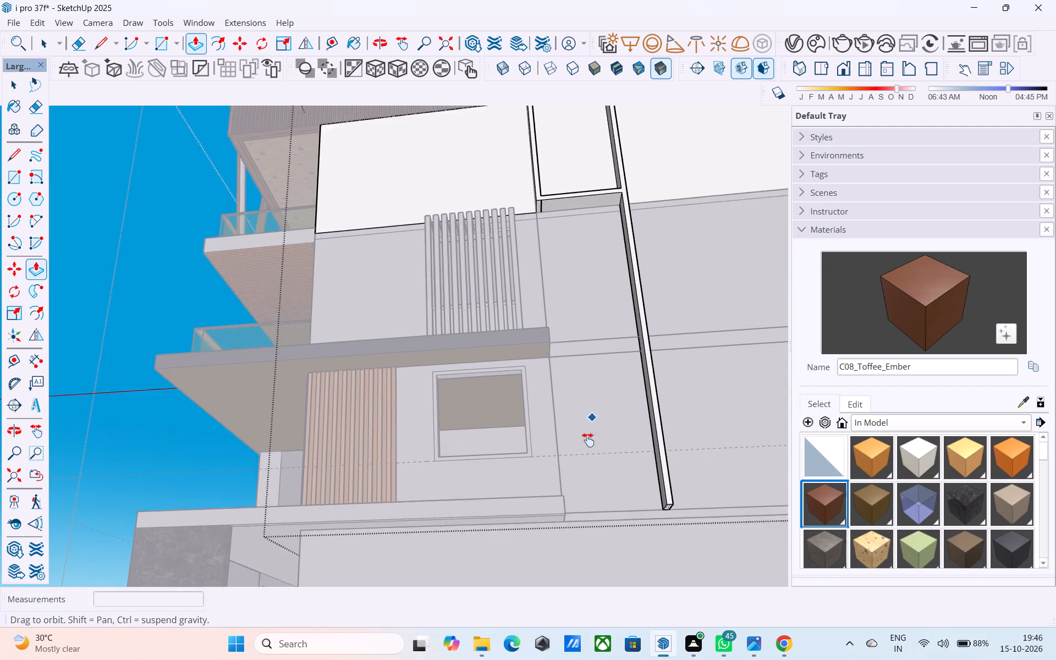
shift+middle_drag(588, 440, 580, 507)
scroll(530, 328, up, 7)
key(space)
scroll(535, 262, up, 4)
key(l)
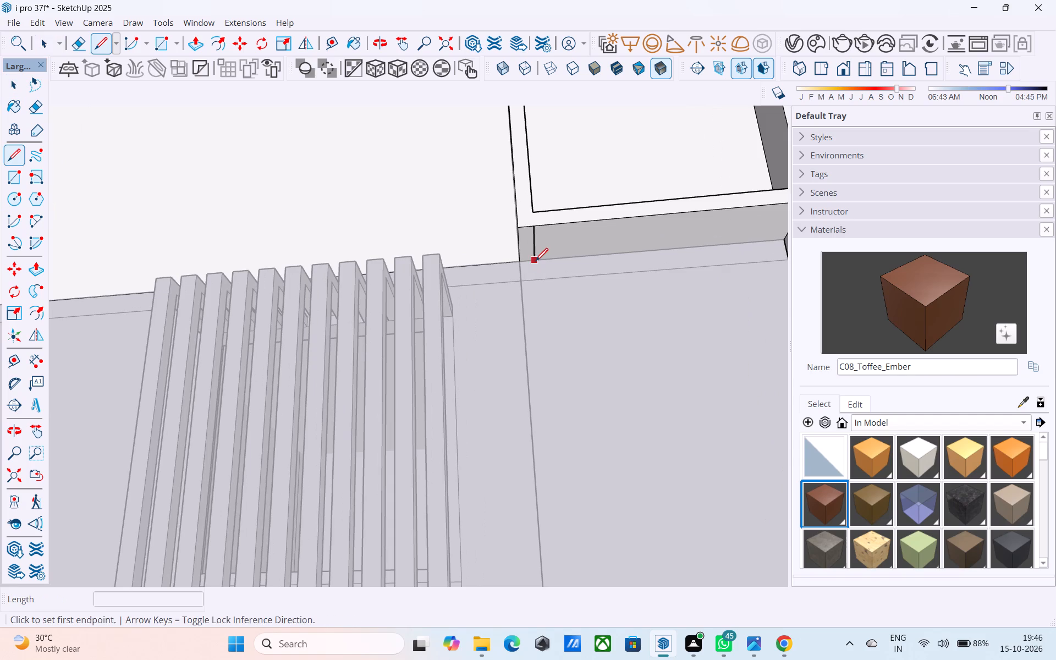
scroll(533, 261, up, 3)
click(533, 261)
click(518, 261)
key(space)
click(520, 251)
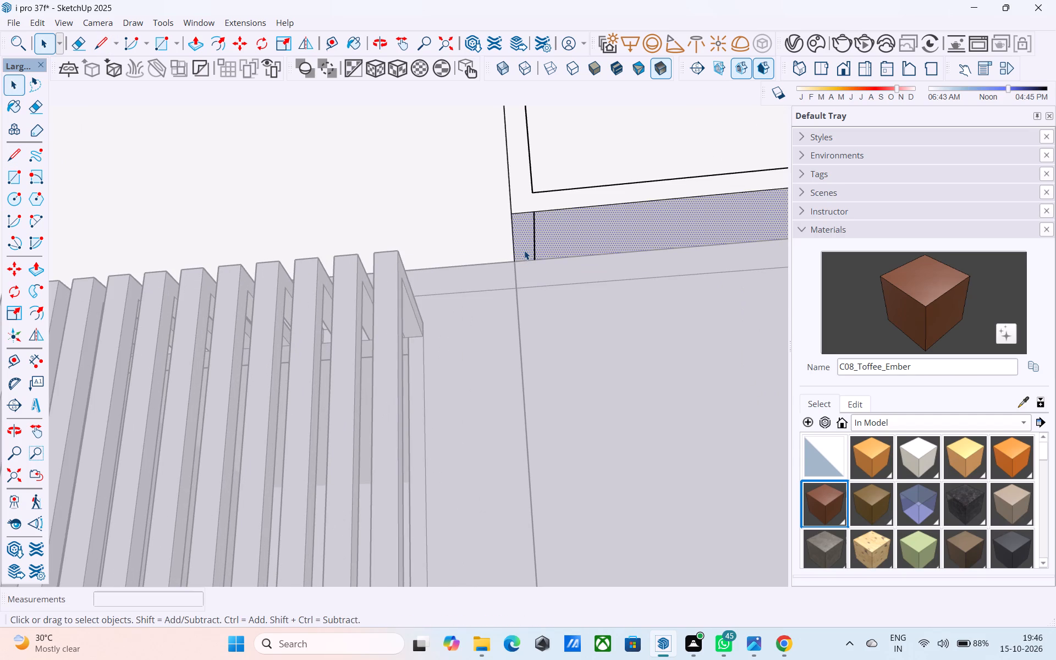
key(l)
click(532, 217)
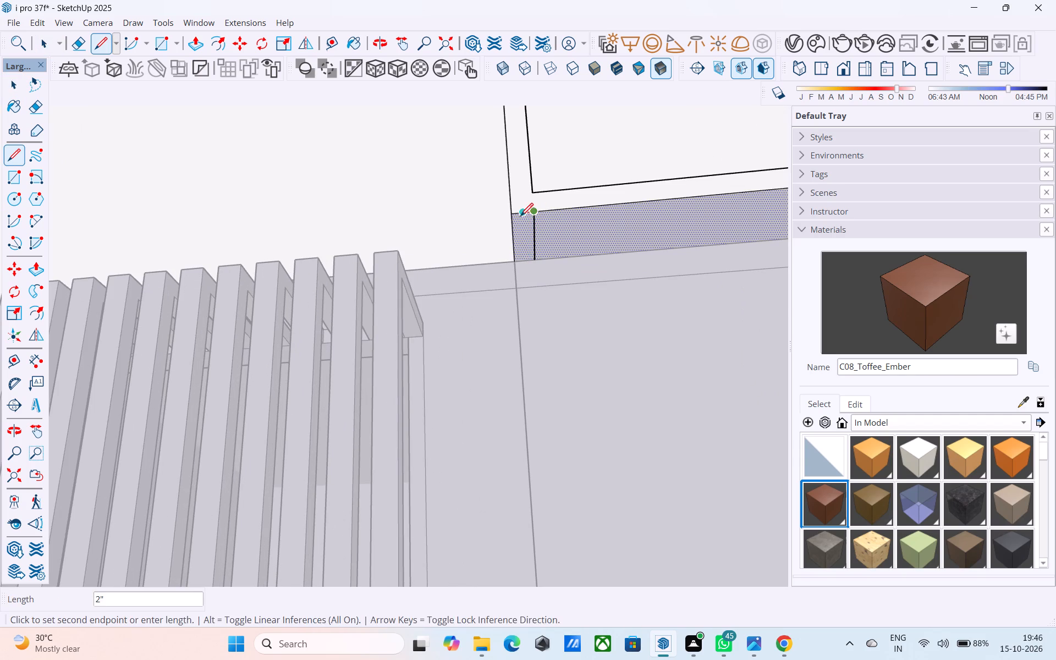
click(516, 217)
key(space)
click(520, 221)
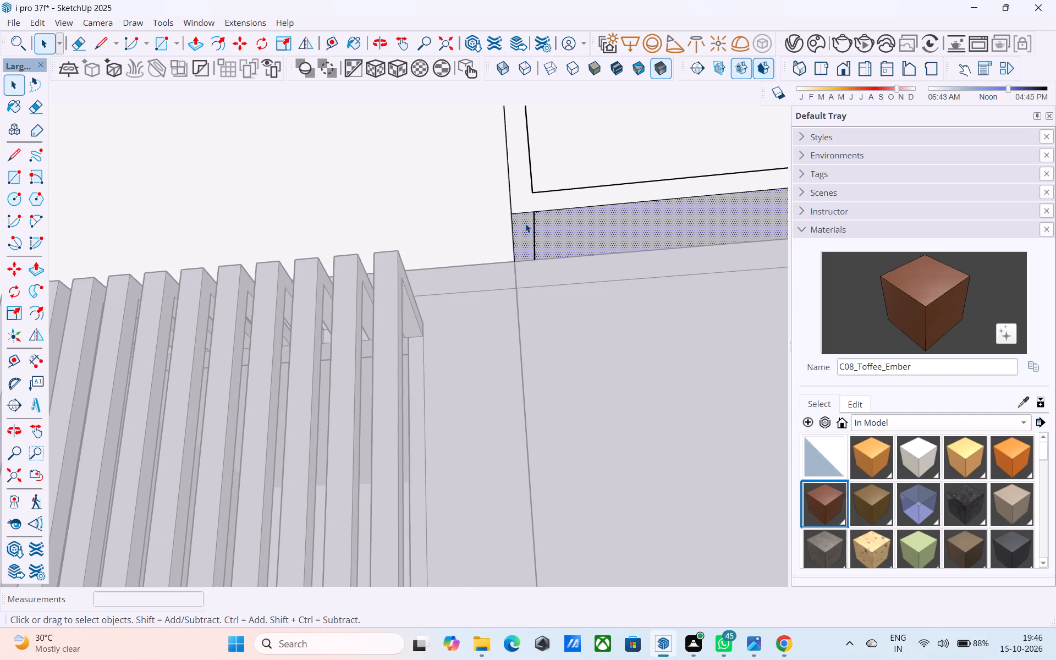
Draw a 1' 6" by 4" rectangle on the frame's underside at the corner nearest the bar screen.
key(r)
click(514, 213)
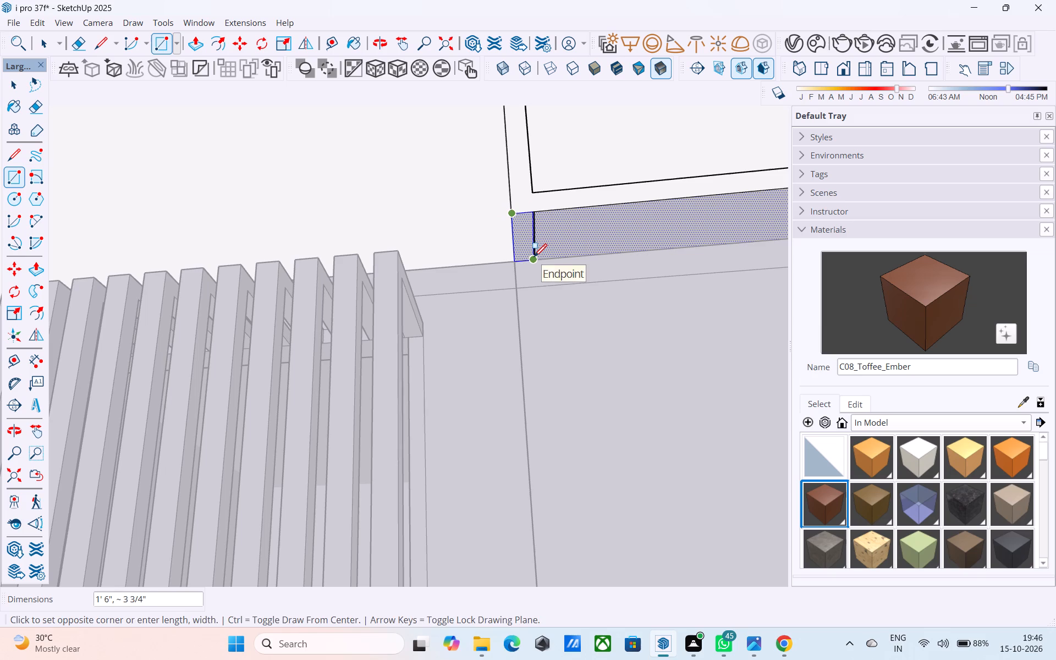
click(534, 258)
key(space)
click(532, 246)
scroll(531, 244, up, 7)
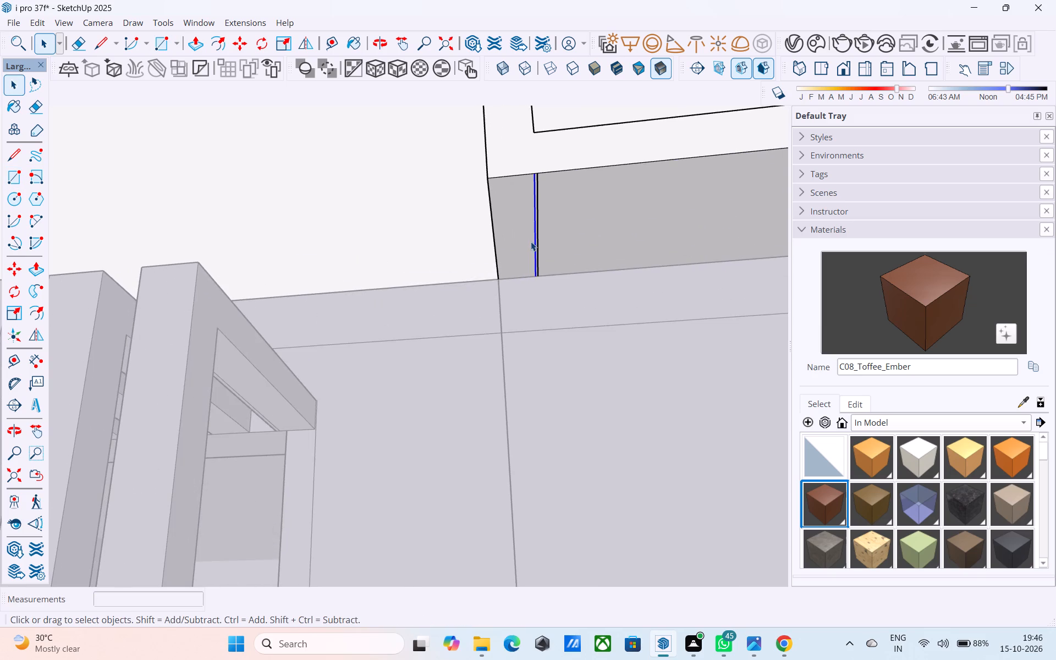
scroll(531, 241, up, 3)
key(r)
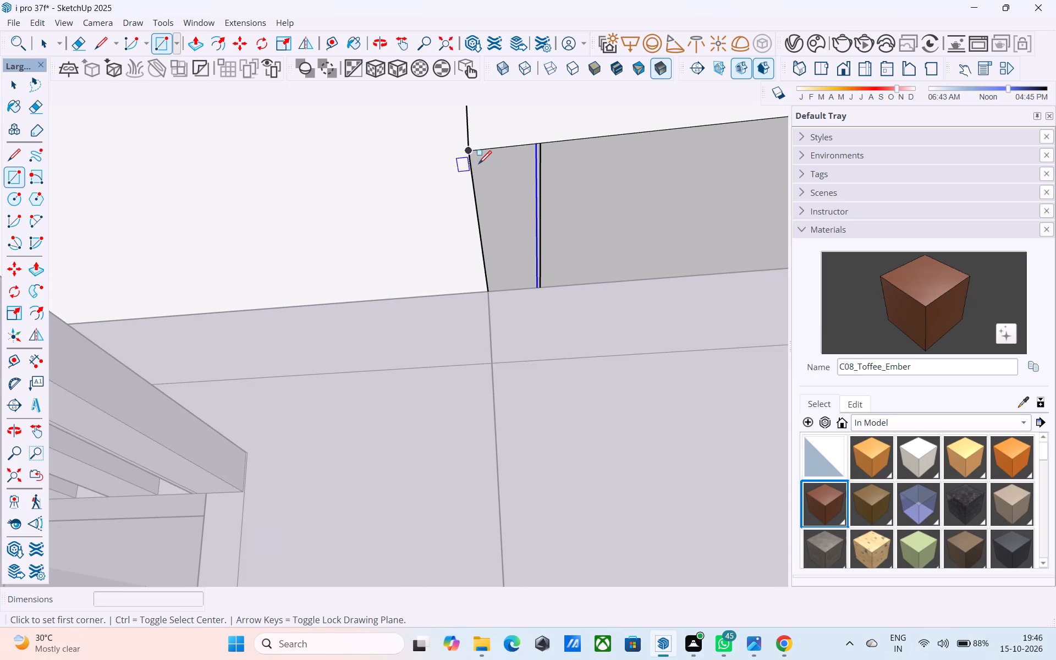
click(470, 155)
scroll(543, 285, up, 6)
click(543, 285)
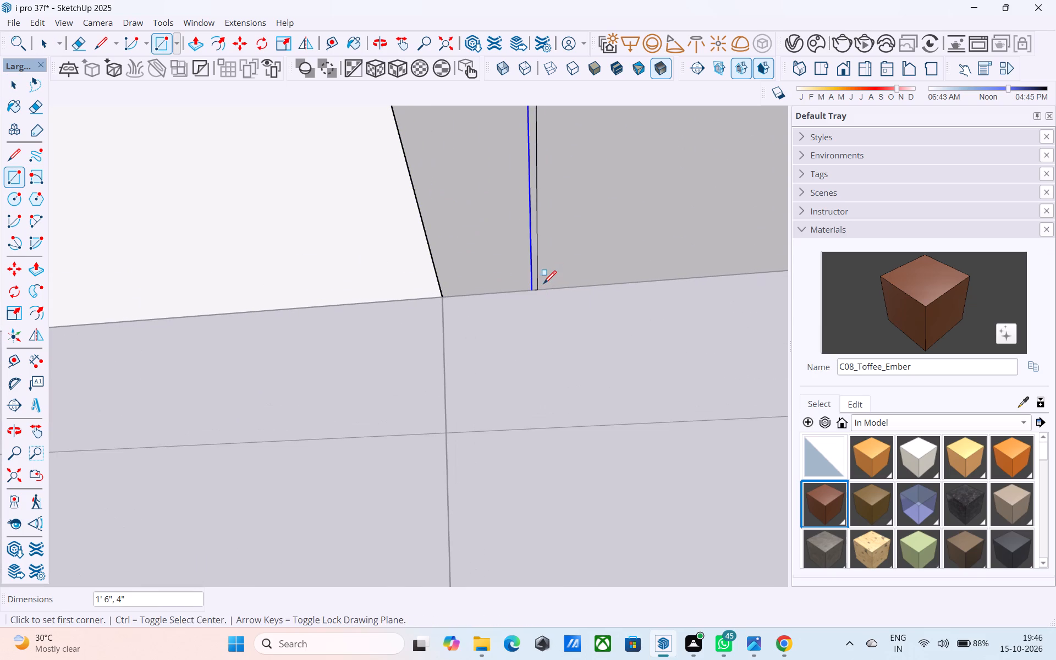
Erase the extra line running close beside the rectangle's inner edge on the underside.
key(space)
key(e)
scroll(535, 271, up, 2)
click(535, 271)
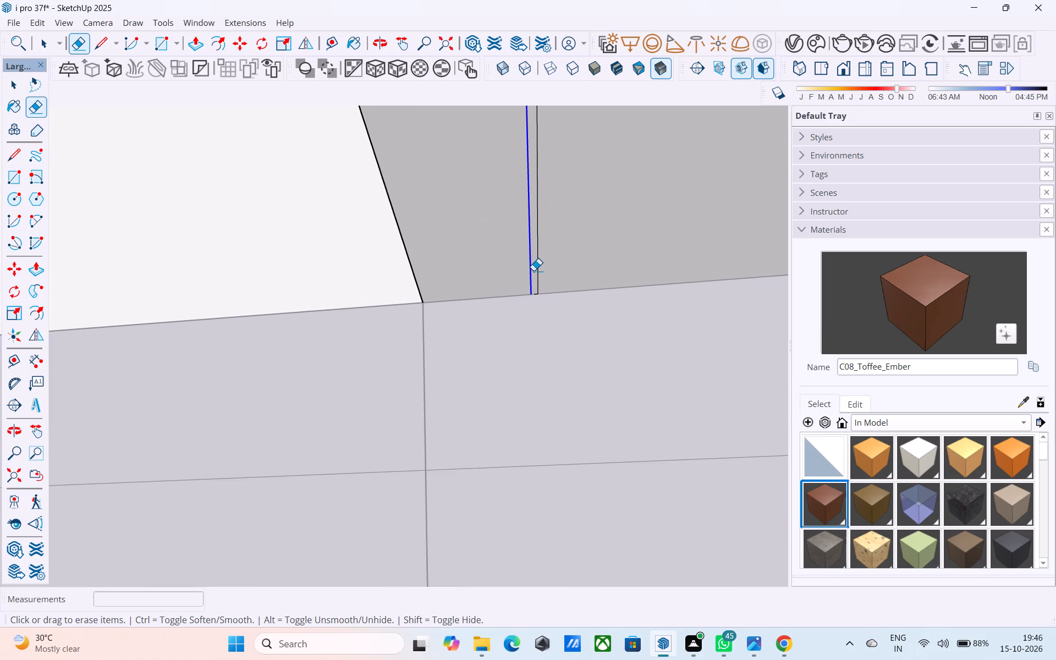
Push/pull the underside face nearest the bar screen down about 21' 8 3/4" to the base of the wall band.
key(space)
click(525, 265)
scroll(526, 265, down, 11)
key(p)
click(530, 258)
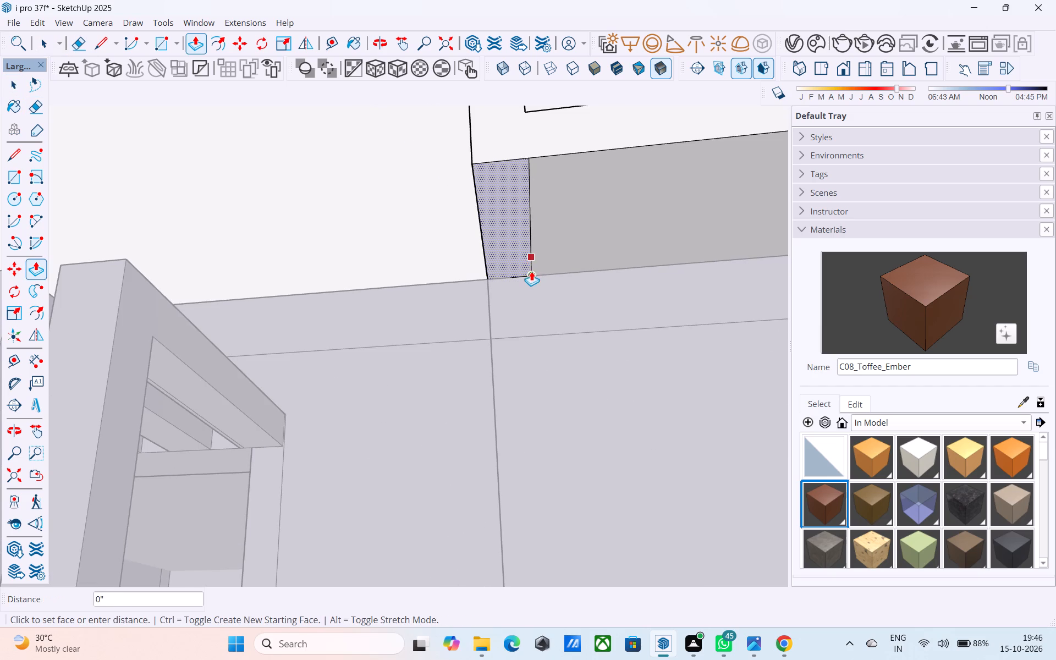
scroll(531, 272, down, 6)
click(518, 251)
click(518, 223)
scroll(524, 297, down, 5)
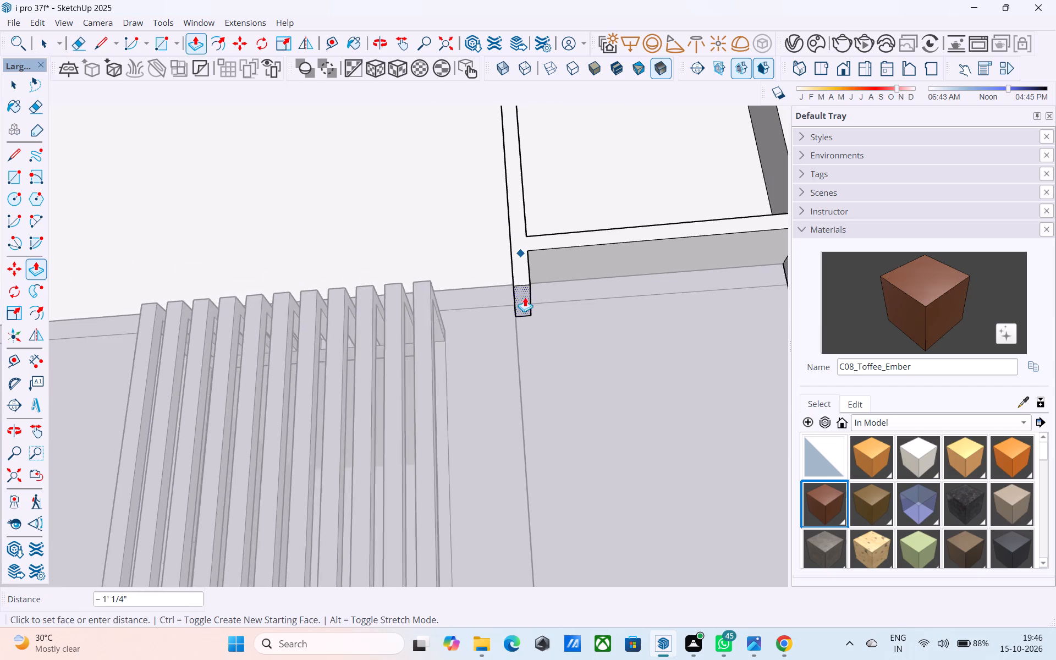
scroll(525, 297, down, 5)
middle_drag(593, 453, 530, 148)
middle_drag(522, 524, 559, 415)
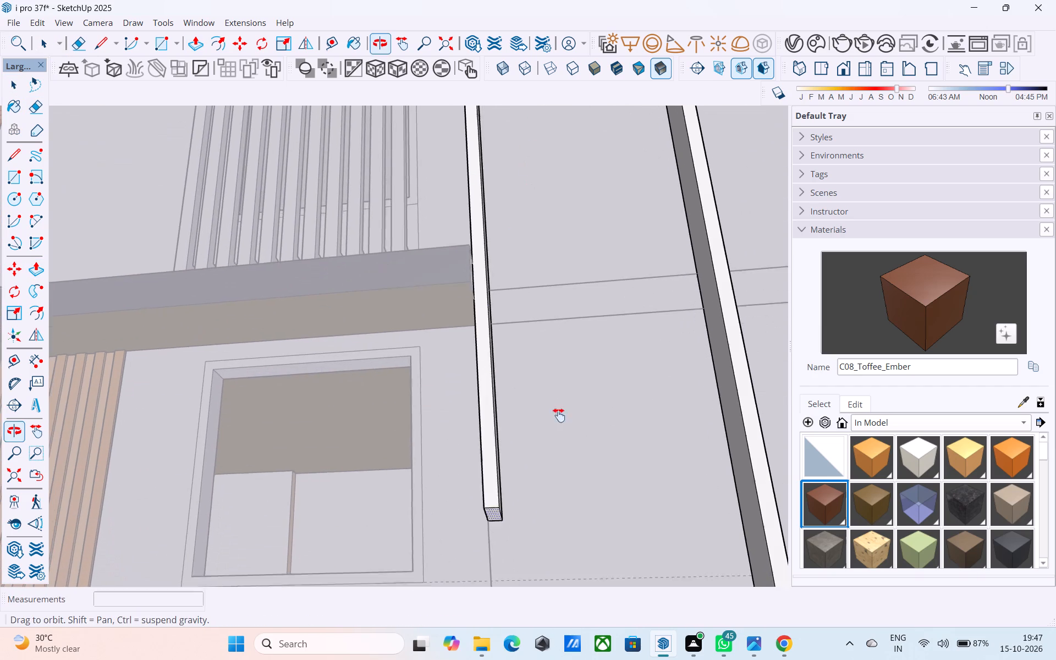
middle_drag(559, 415, 569, 157)
click(548, 333)
Extend the bottom face of the far leg down level with the bottom of the leg nearest the bar screen.
middle_drag(625, 334, 541, 339)
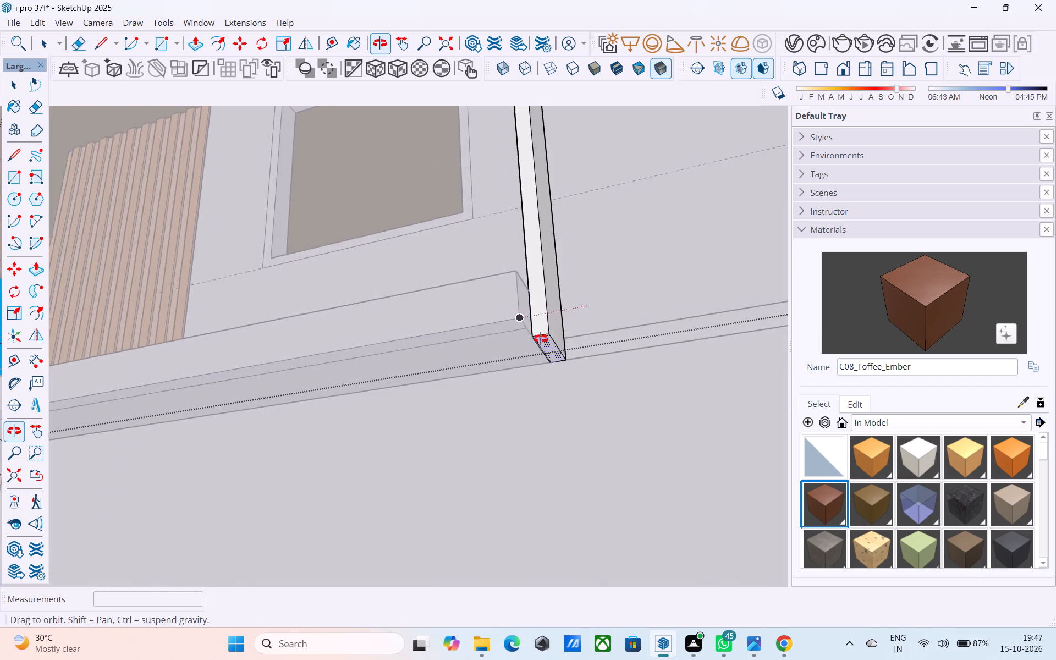
middle_drag(541, 339, 344, 404)
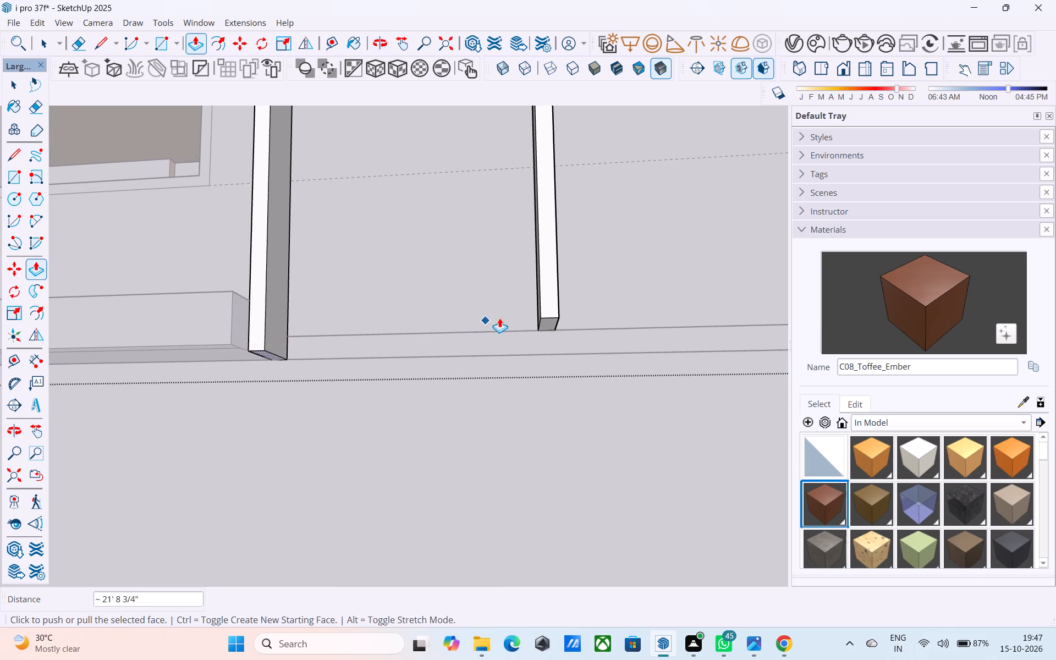
scroll(513, 313, up, 4)
key(space)
scroll(569, 329, up, 4)
click(569, 329)
key(p)
click(569, 329)
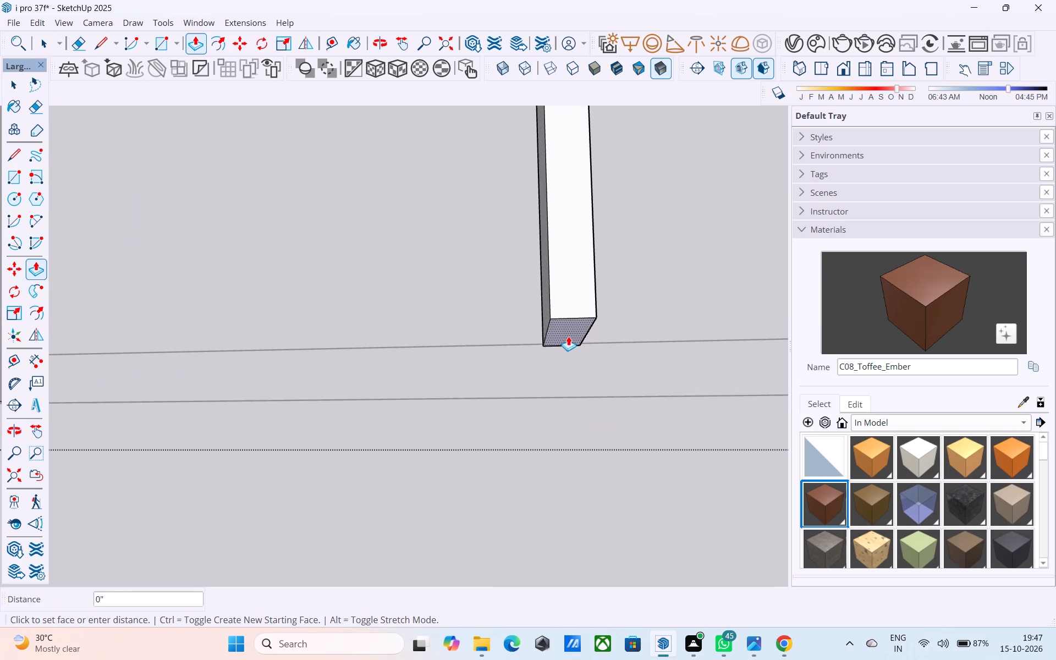
scroll(453, 397, down, 2)
shift+middle_drag(463, 396, 605, 358)
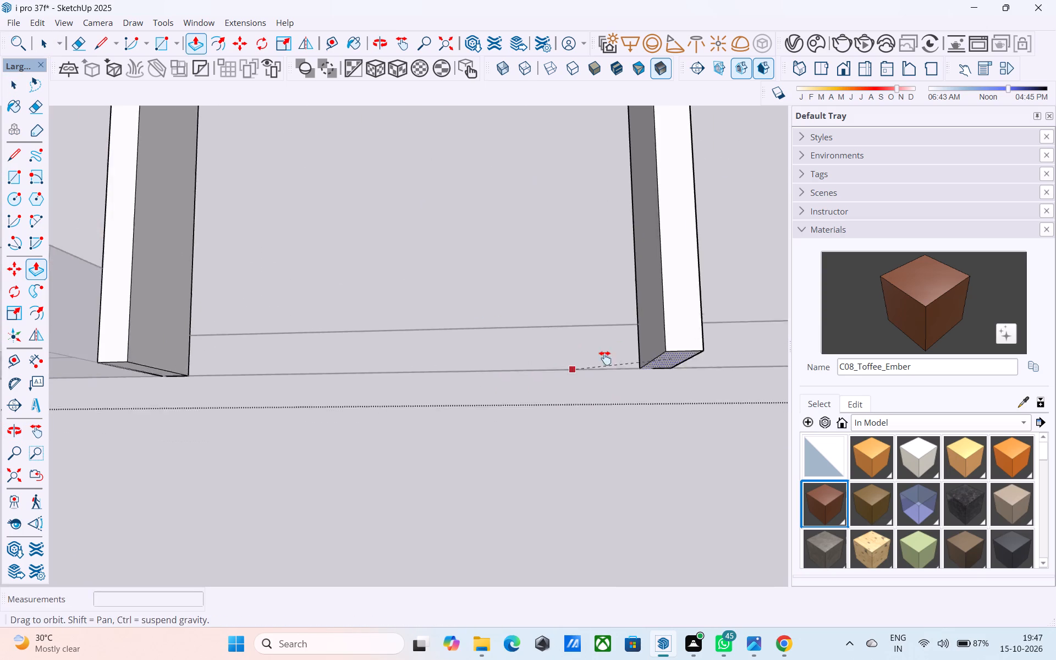
shift+middle_drag(605, 358, 612, 356)
click(199, 354)
Copy the bottom edge on the inner side of the leg nearest the bar screen 4" upward.
middle_drag(337, 307, 234, 359)
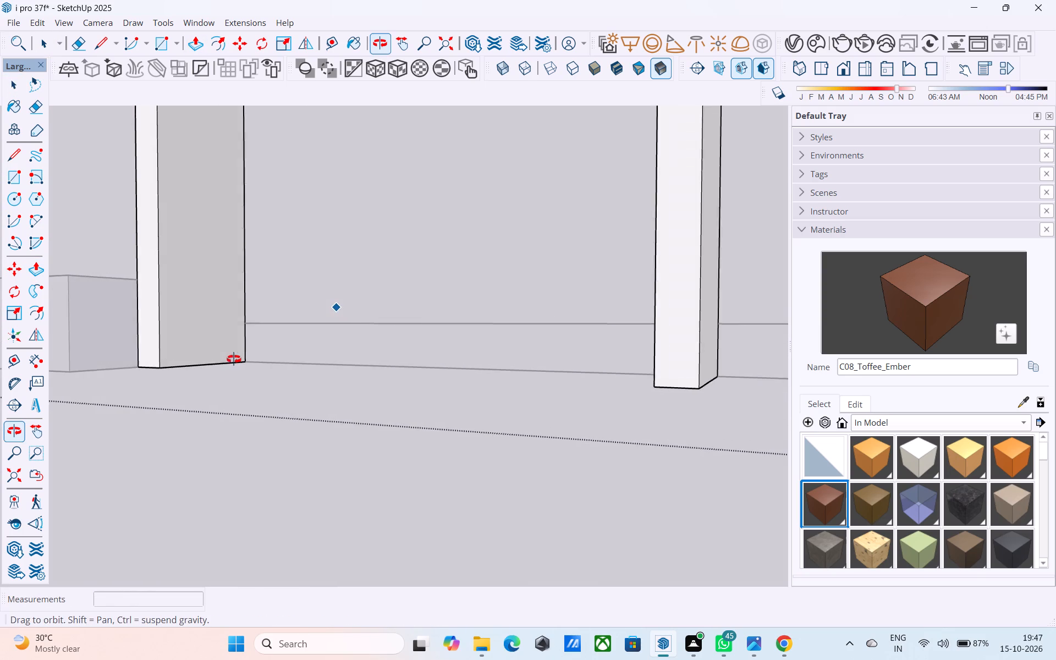
middle_drag(234, 359, 232, 360)
key(space)
scroll(269, 334, up, 3)
key(l)
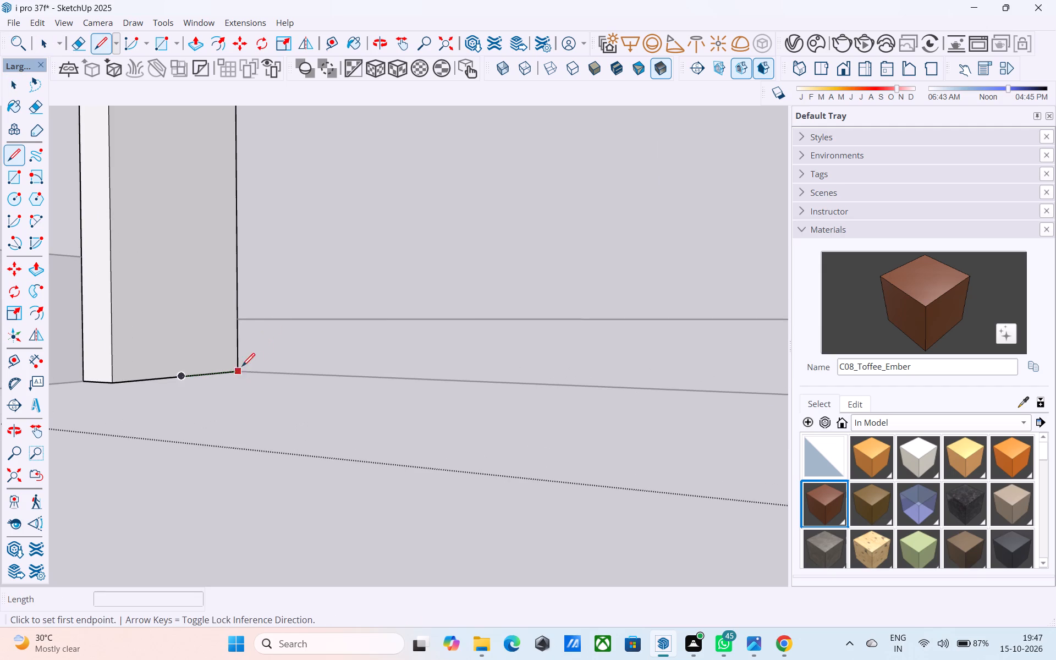
key(space)
click(133, 381)
key(m)
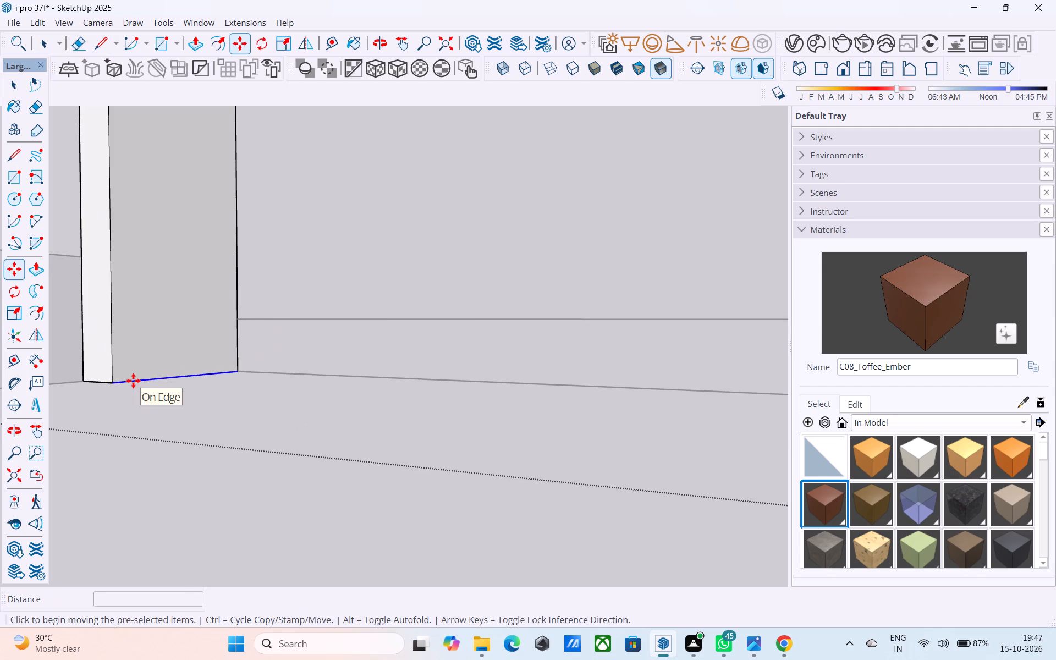
click(118, 380)
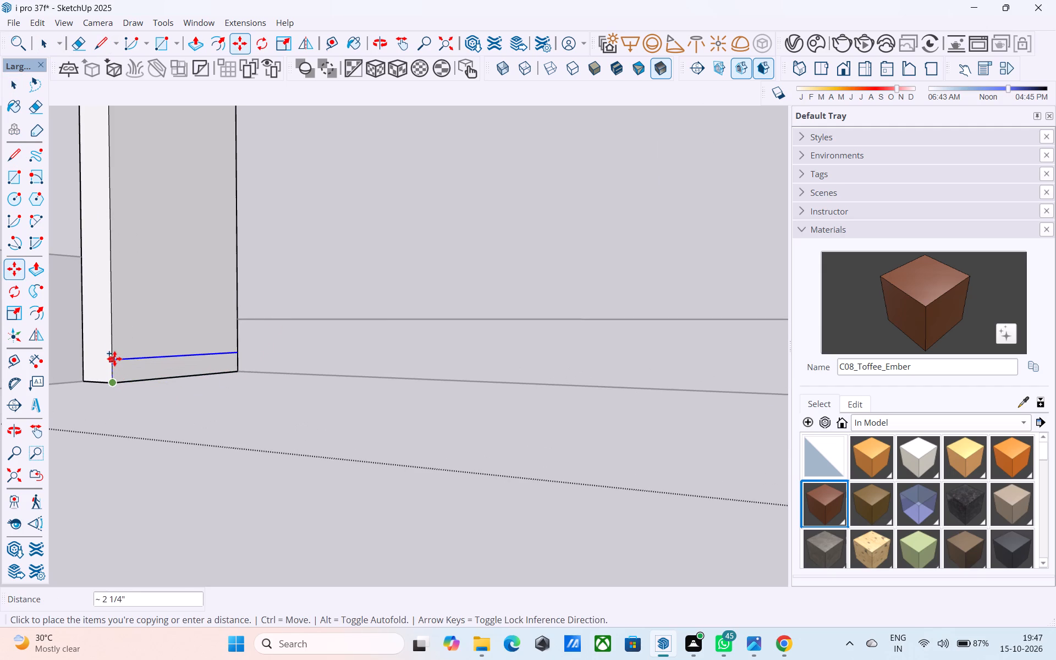
text(4")
key(Return)
key(space)
Push/pull the 4" strip at the foot of the leg nearest the bar screen 5' 4" across to the far leg.
click(117, 351)
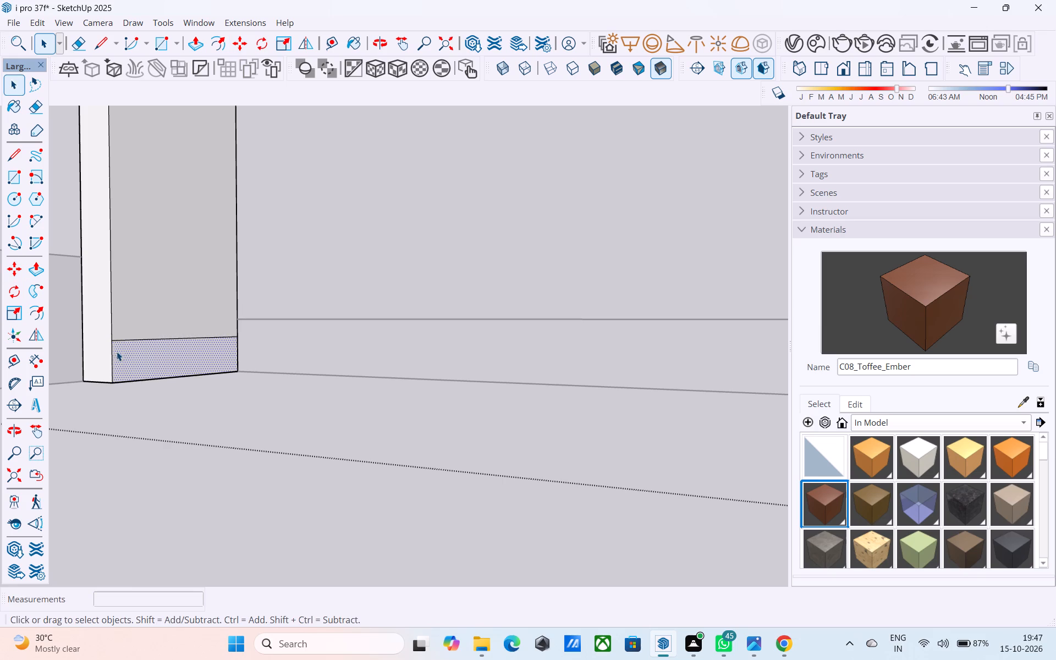
key(p)
click(118, 351)
scroll(178, 354, down, 4)
middle_drag(178, 354, 125, 334)
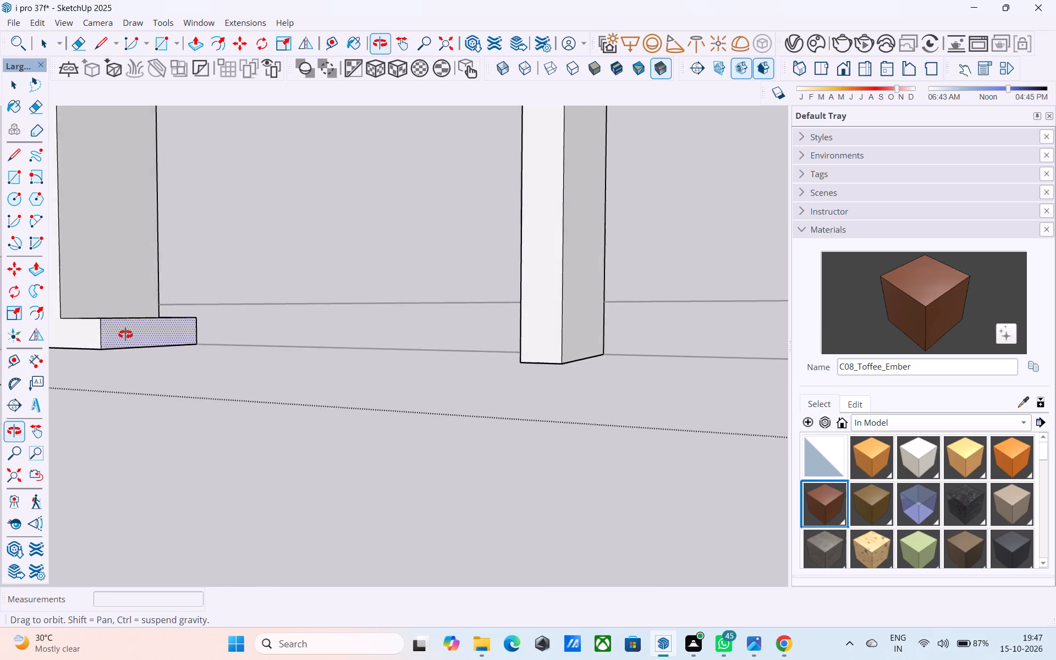
middle_drag(125, 334, 435, 354)
click(438, 262)
scroll(438, 262, down, 5)
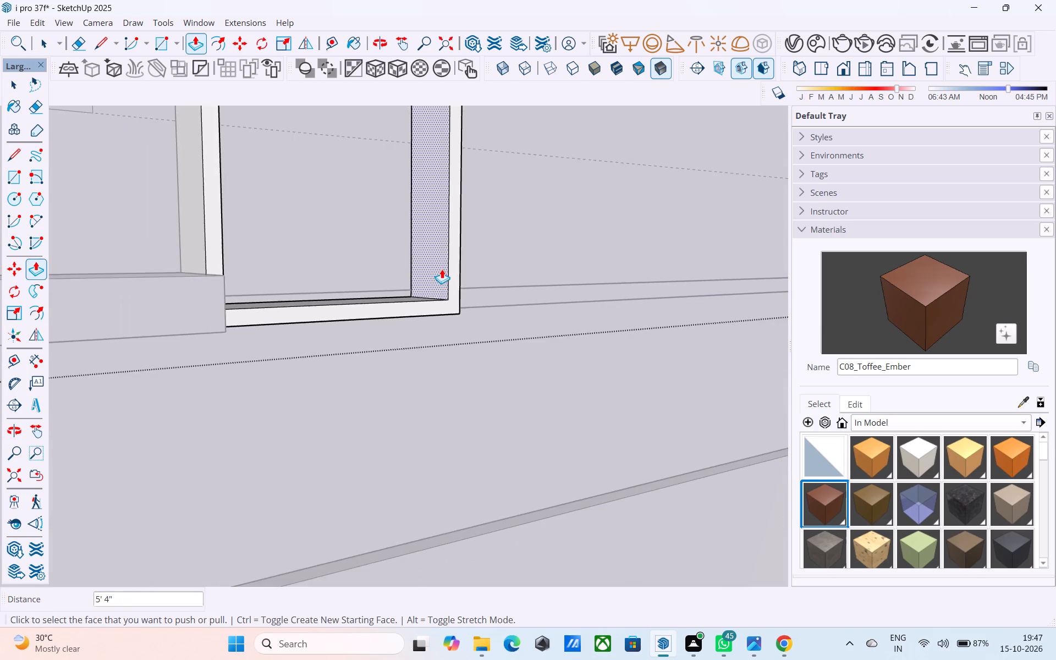
Draw a 1' 6" line across the inner face of the leg nearest the bar screen, level with the middle wall band's top edge.
scroll(441, 274, down, 2)
middle_drag(439, 277, 235, 368)
scroll(233, 366, down, 10)
shift+middle_drag(243, 361, 272, 486)
middle_drag(284, 313, 307, 372)
shift+middle_drag(286, 383, 301, 378)
middle_drag(294, 395, 305, 381)
scroll(305, 381, up, 5)
middle_drag(305, 381, 310, 364)
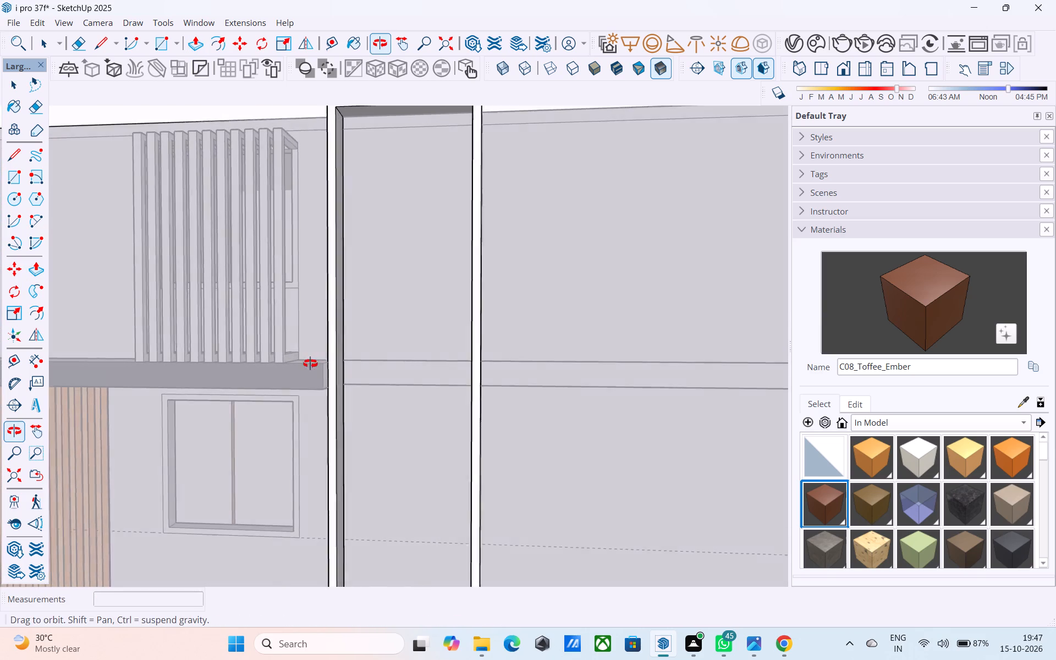
middle_drag(310, 364, 237, 360)
scroll(349, 356, up, 7)
key(space)
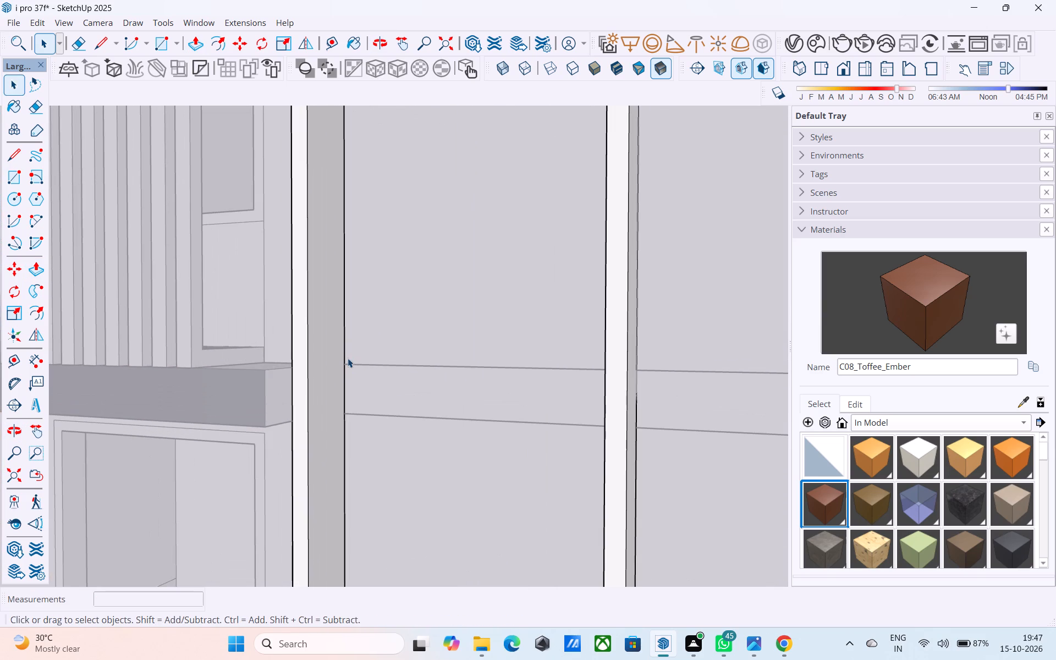
key(l)
click(347, 362)
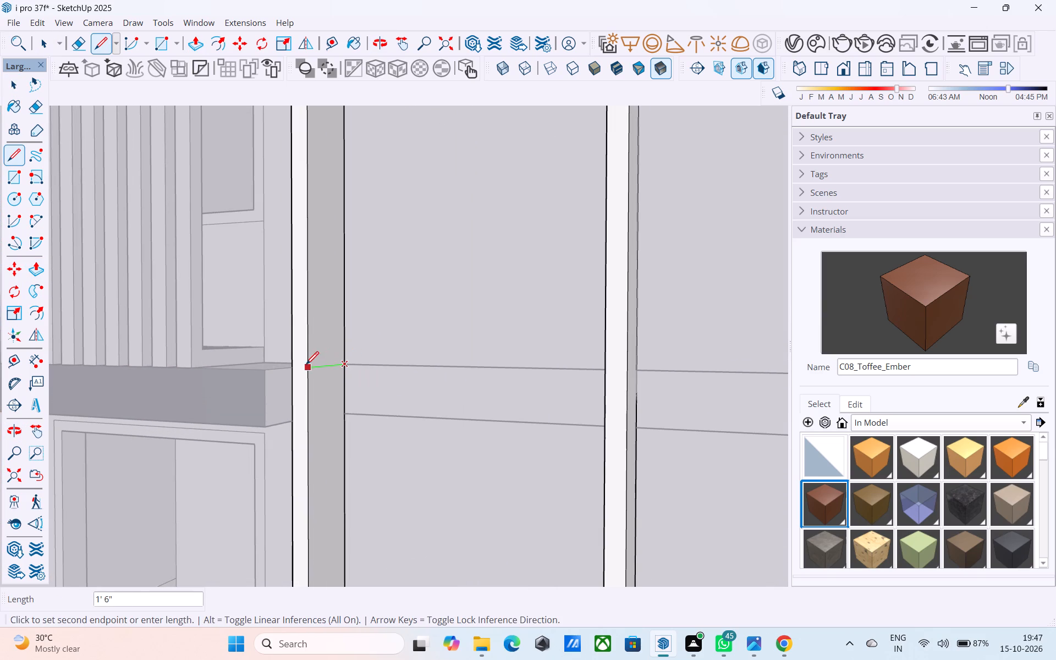
click(306, 365)
Copy the new line on the leg's inner face 4" upward.
key(space)
scroll(327, 370, up, 5)
click(318, 364)
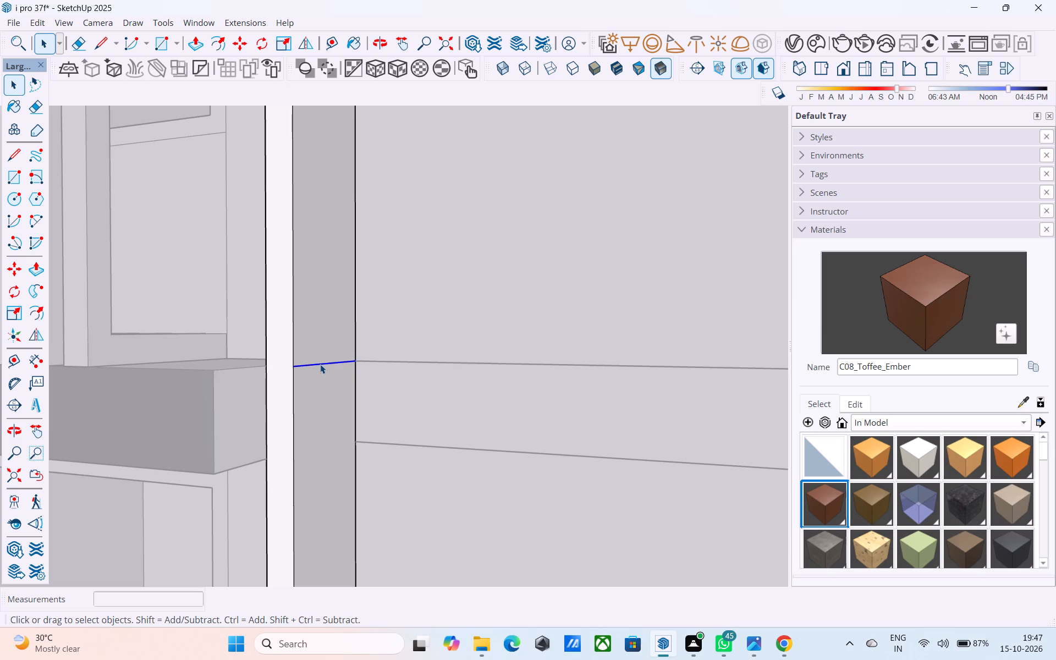
key(m)
click(294, 371)
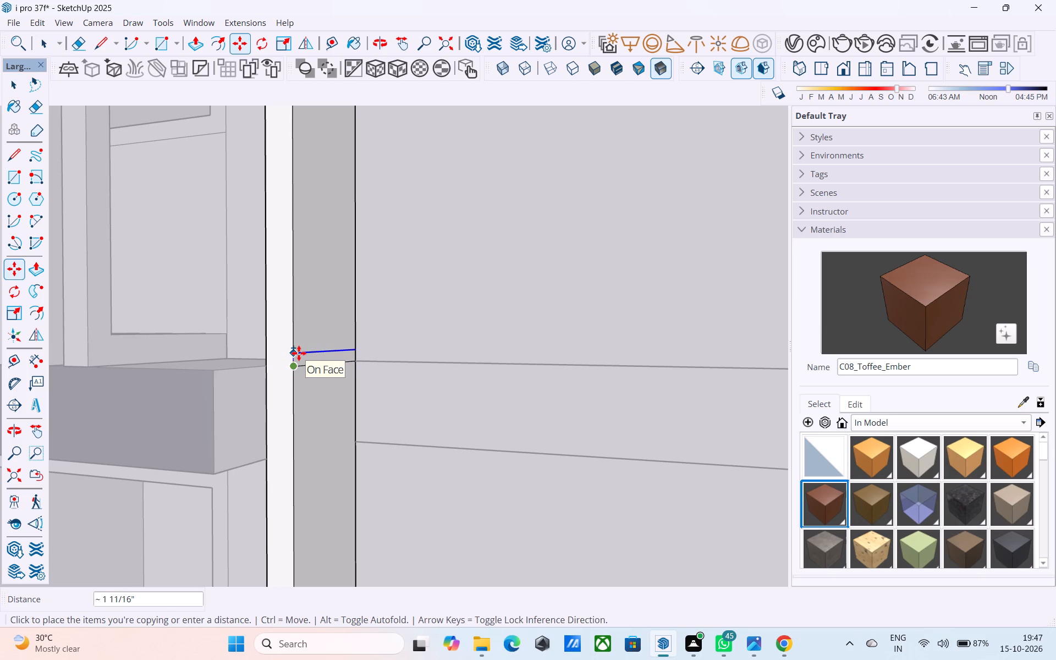
text(4")
key(Return)
key(space)
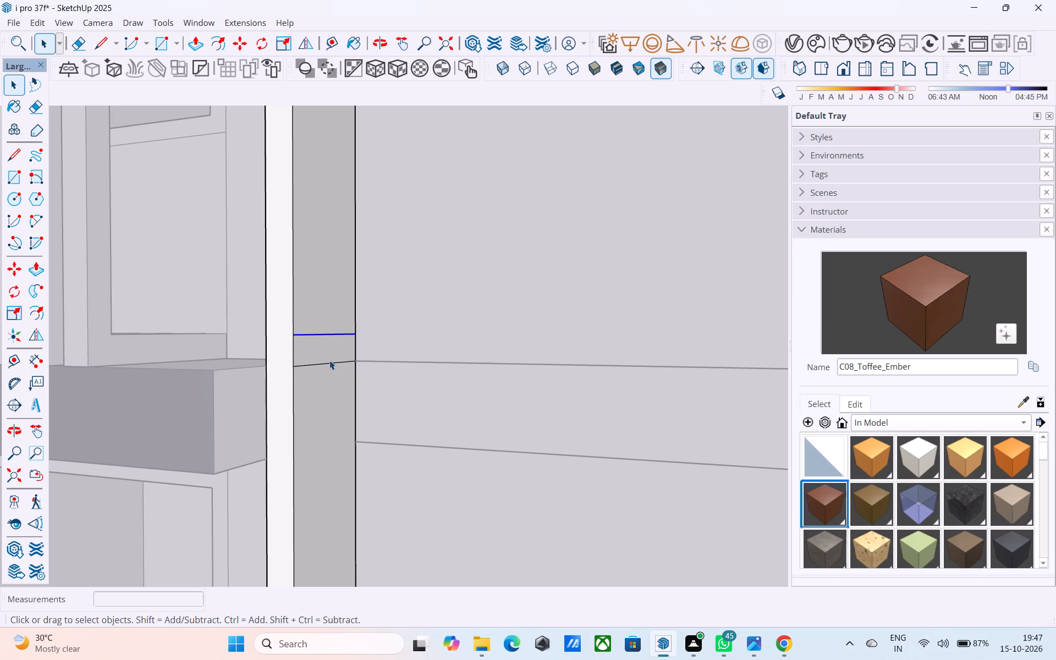
Push/pull the 4" strip above the middle wall band 5' 4" across to the far leg as a crossbar.
click(328, 358)
key(p)
click(321, 344)
scroll(453, 344, down, 3)
shift+middle_drag(380, 329, 573, 300)
click(701, 258)
Draw a line across the frame opening along the upper wall band's lower edge, from one leg to the other.
middle_drag(707, 292, 558, 127)
scroll(548, 136, down, 7)
shift+middle_drag(587, 327, 431, 317)
scroll(433, 327, down, 1)
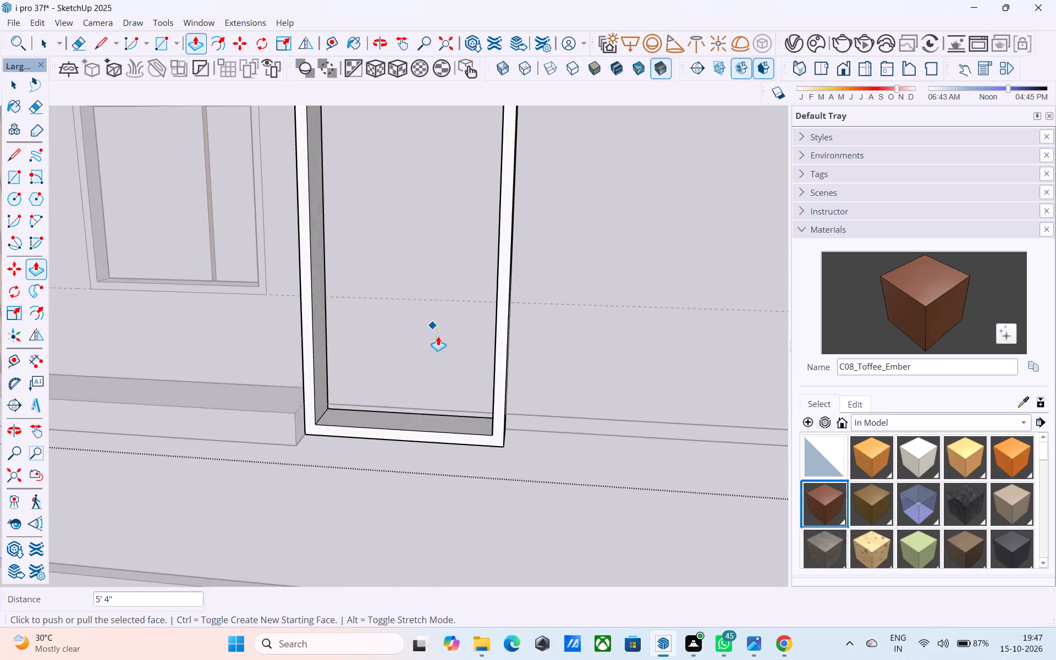
scroll(438, 336, down, 8)
shift+middle_drag(437, 261, 465, 454)
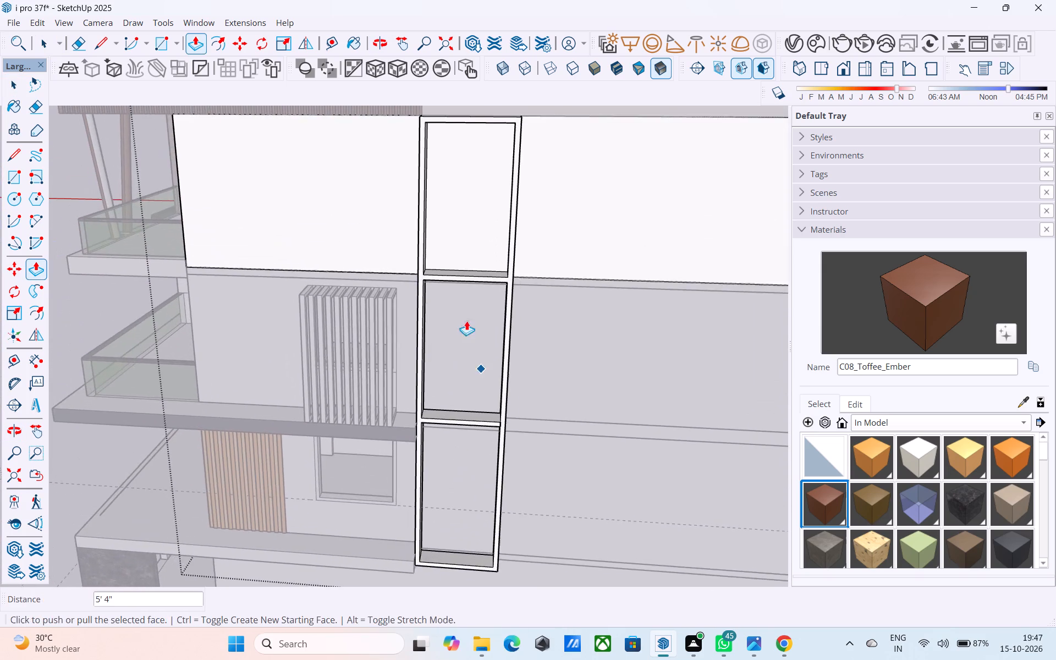
scroll(458, 291, up, 4)
middle_drag(469, 302, 454, 280)
scroll(391, 229, up, 11)
key(space)
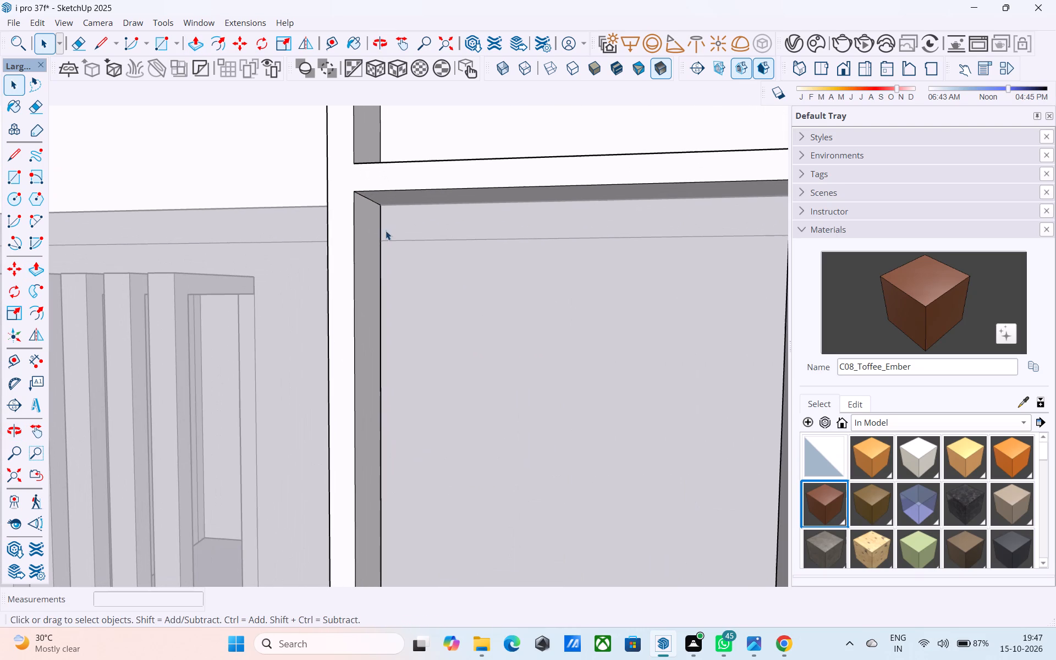
key(l)
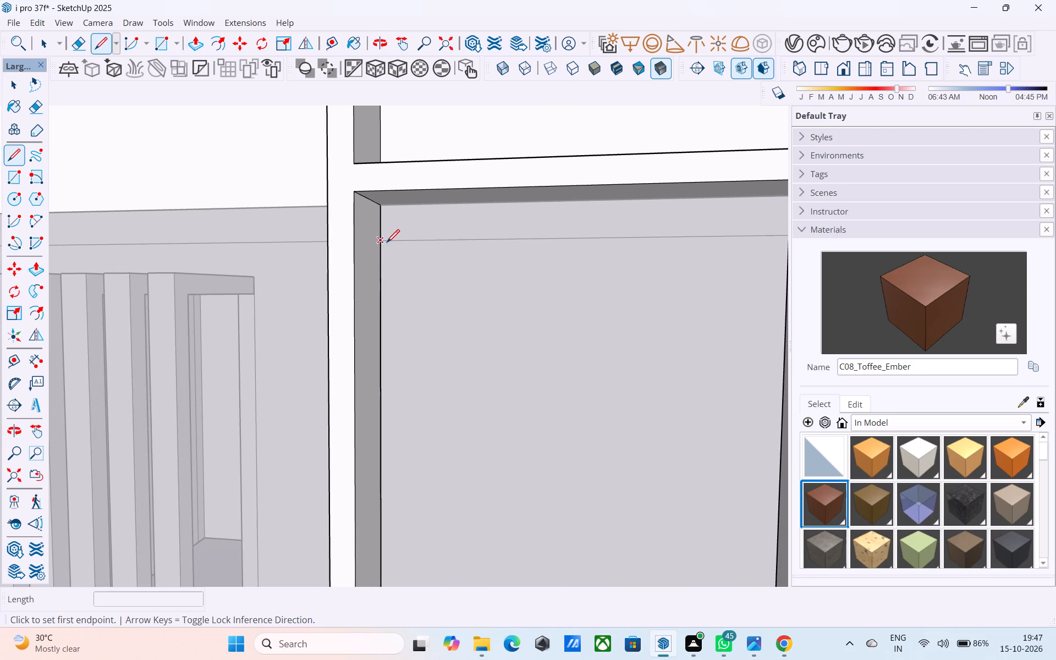
click(381, 240)
shift+middle_drag(503, 256, 573, 223)
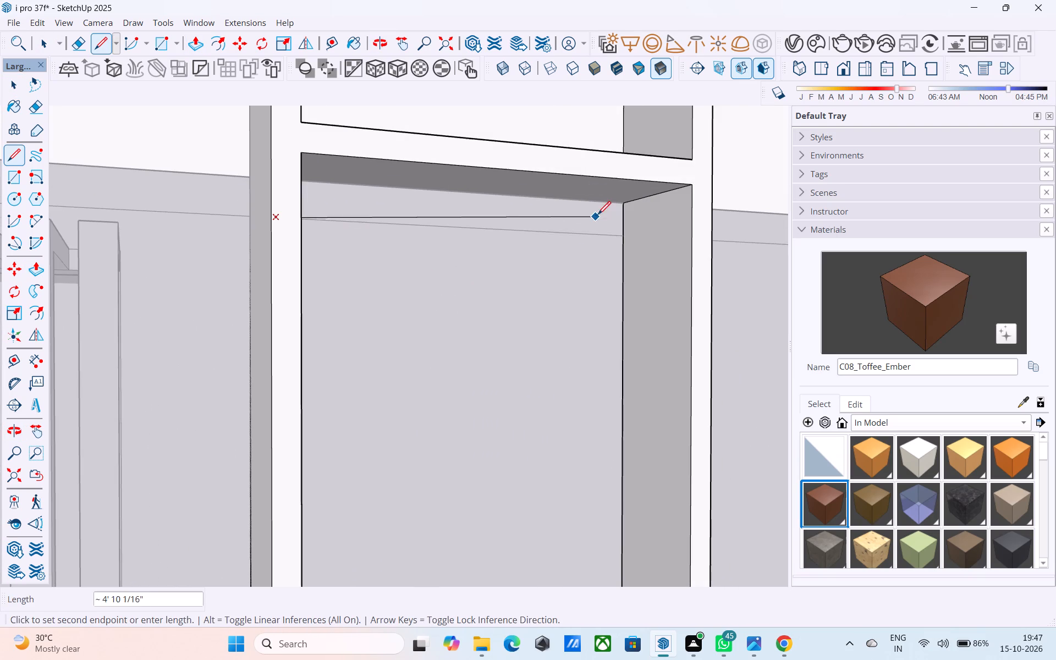
click(621, 238)
Delete the face filling the frame opening below the new line.
middle_drag(444, 236, 368, 235)
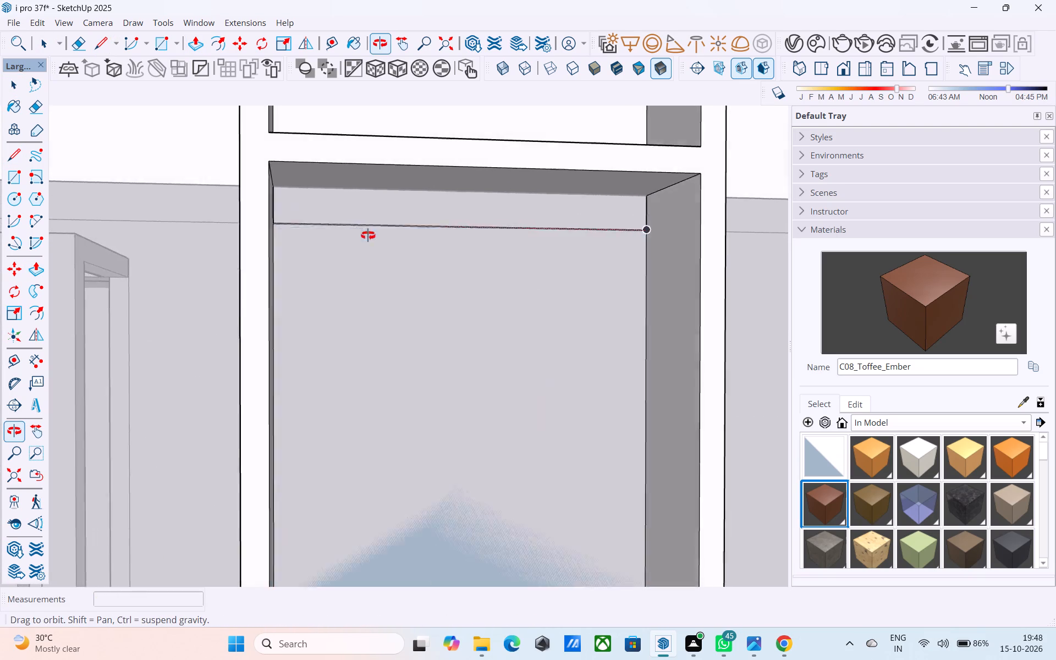
middle_drag(368, 235, 273, 236)
key(space)
click(399, 283)
key(Delete)
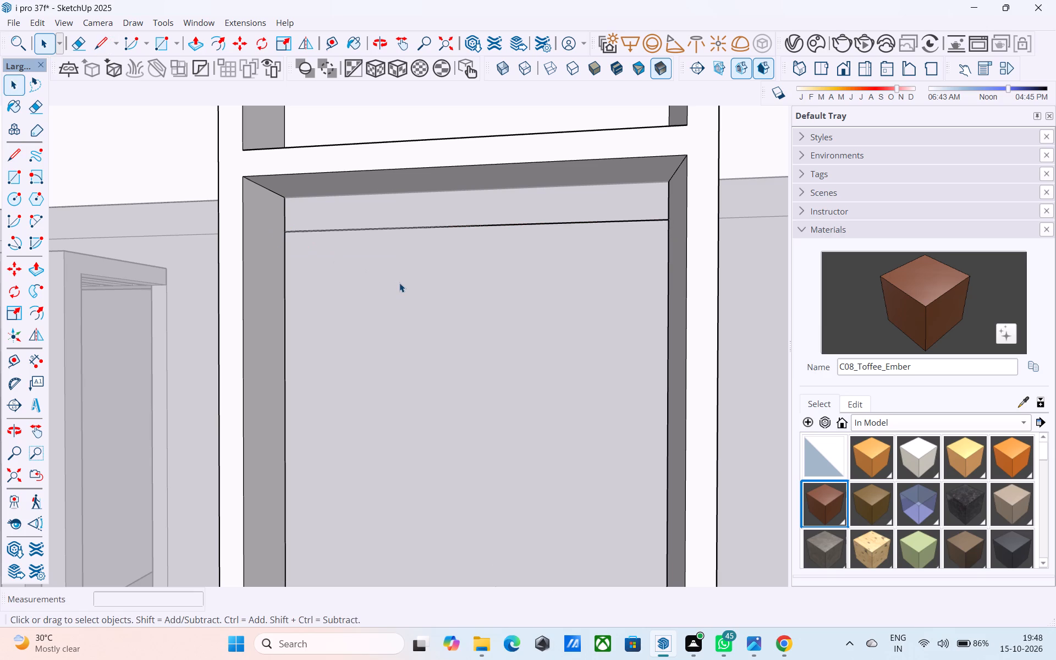
Draw a 1' 6" line across the inner face of the leg nearest the bar screen, level with the upper wall band's lower edge.
scroll(312, 242, up, 5)
key(l)
click(270, 229)
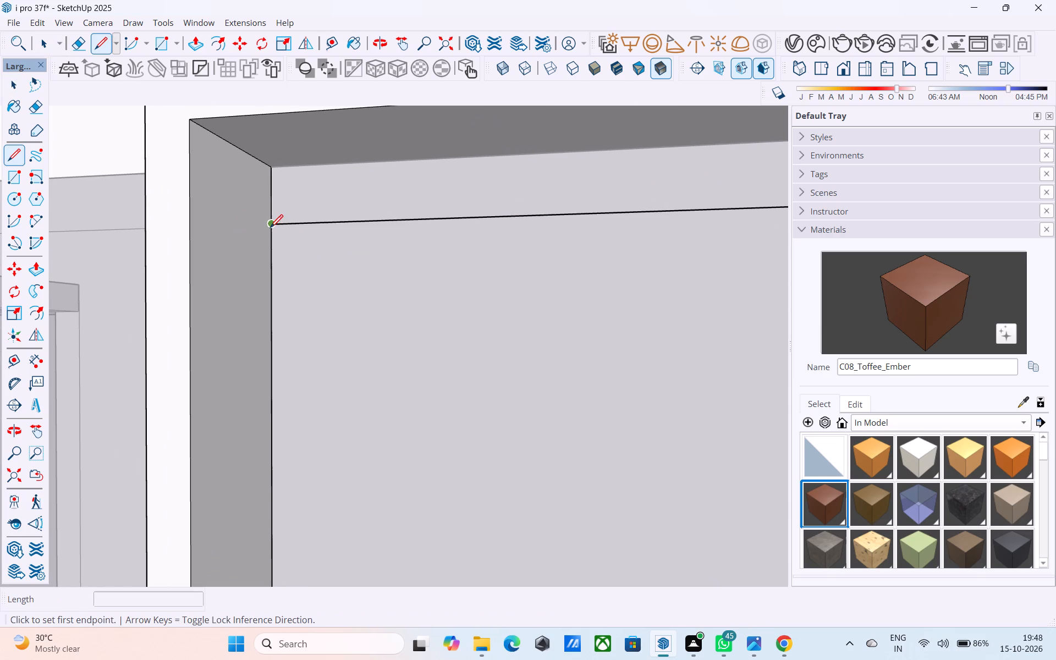
click(188, 196)
Copy the line at the upper wall band's lower edge 4" downward on the leg's inner face.
key(space)
click(194, 196)
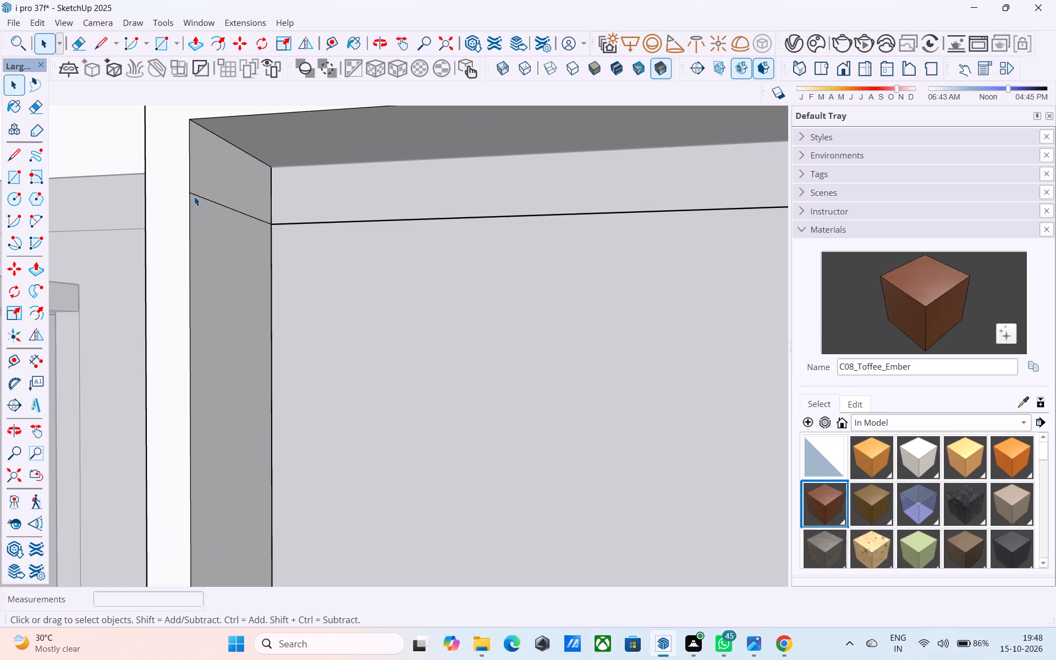
key(m)
click(191, 193)
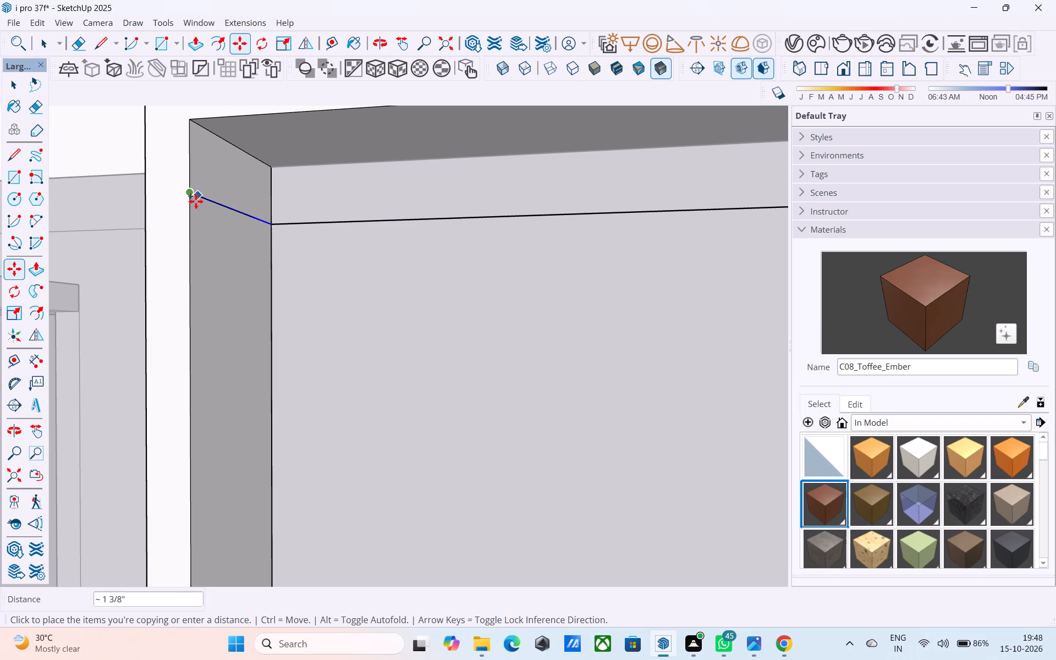
text(4")
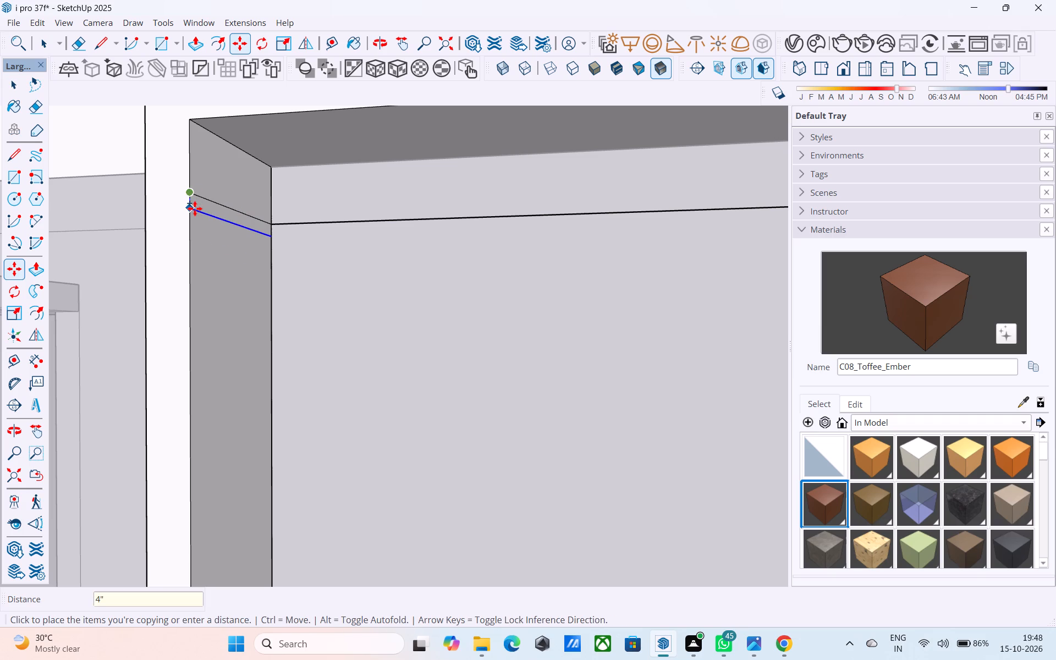
key(Return)
key(space)
Push/pull the 4" strip below the upper wall band across to the far leg as a crossbar.
click(195, 208)
key(p)
double_click(203, 215)
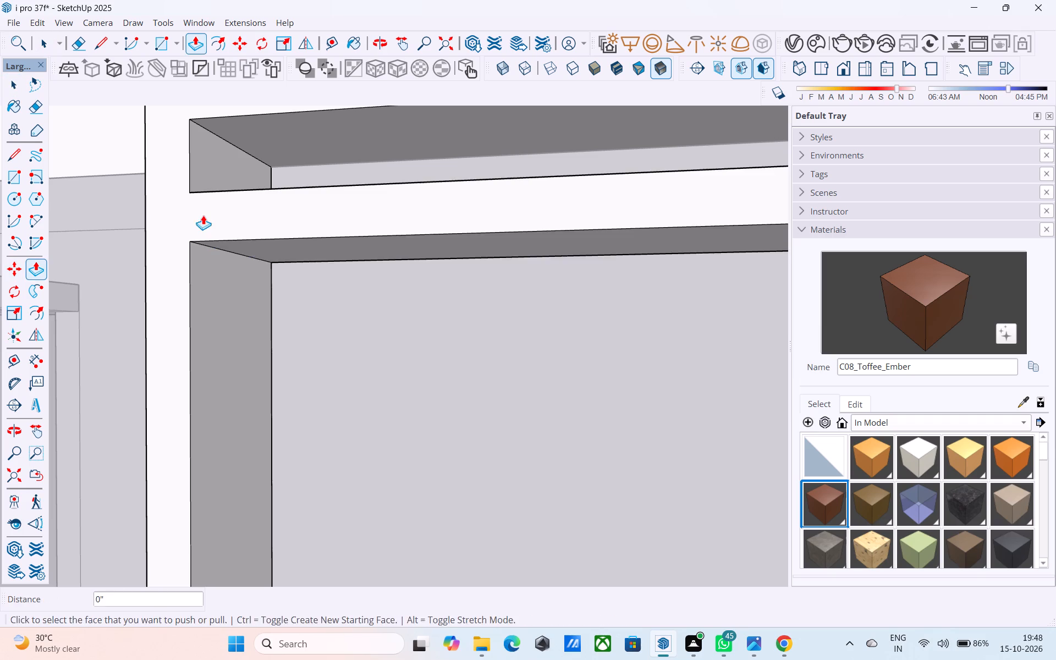
key(space)
Copy the middle crossbar's lower edge on the leg nearest the bar screen down to the middle wall band's lower edge.
scroll(203, 215, down, 14)
scroll(348, 279, down, 10)
middle_drag(354, 288, 365, 269)
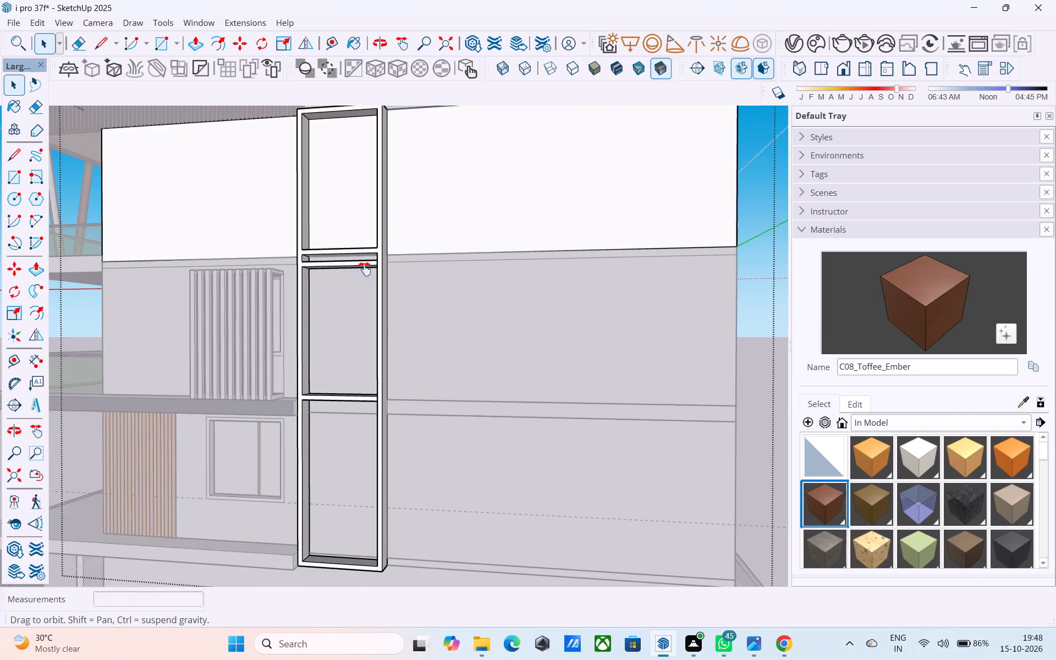
middle_drag(365, 269, 401, 207)
scroll(378, 285, down, 1)
scroll(378, 285, up, 11)
middle_drag(373, 343, 316, 445)
middle_drag(312, 403, 355, 285)
middle_drag(331, 359, 337, 302)
scroll(322, 304, up, 6)
click(299, 277)
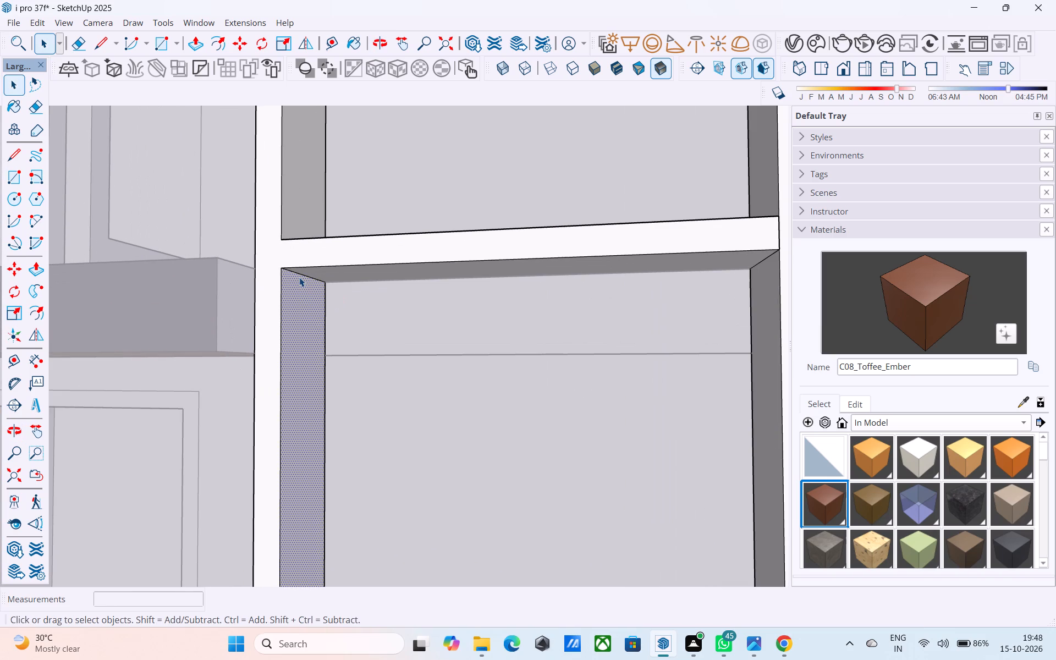
click(298, 276)
click(298, 274)
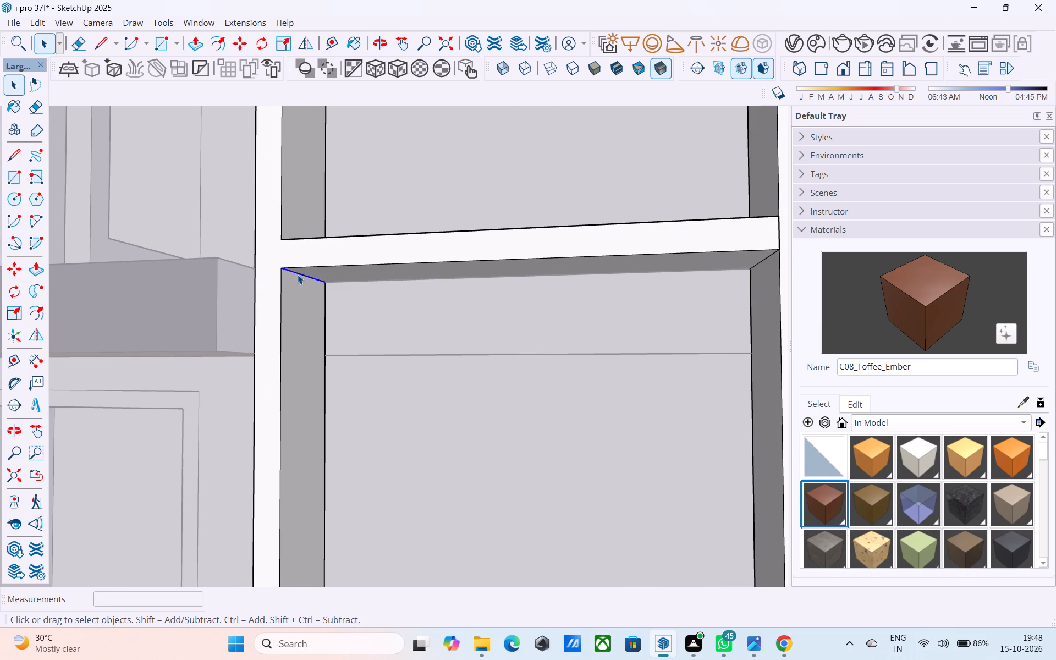
key(m)
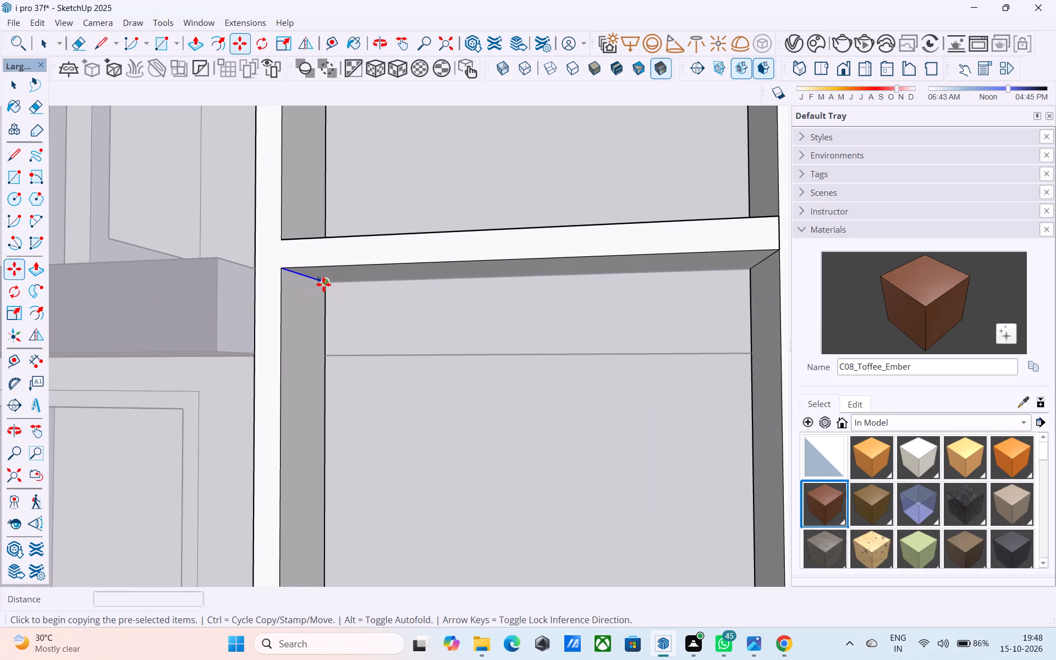
click(323, 284)
click(324, 358)
key(space)
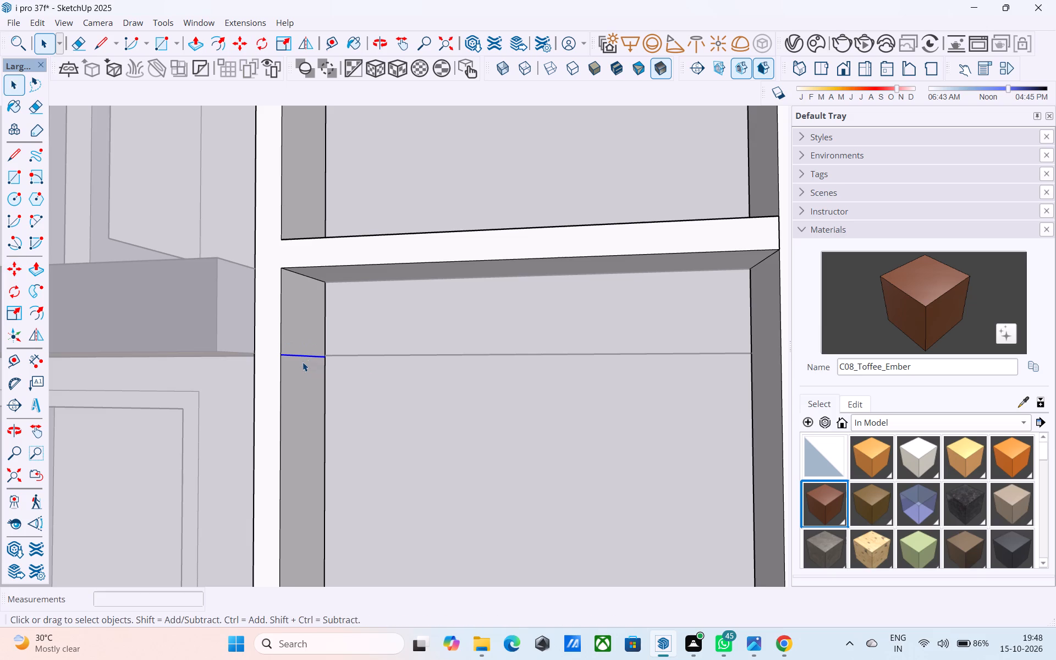
Copy the new edge up about 1/4" to align exactly with the middle wall band's lower line.
scroll(302, 362, up, 6)
key(m)
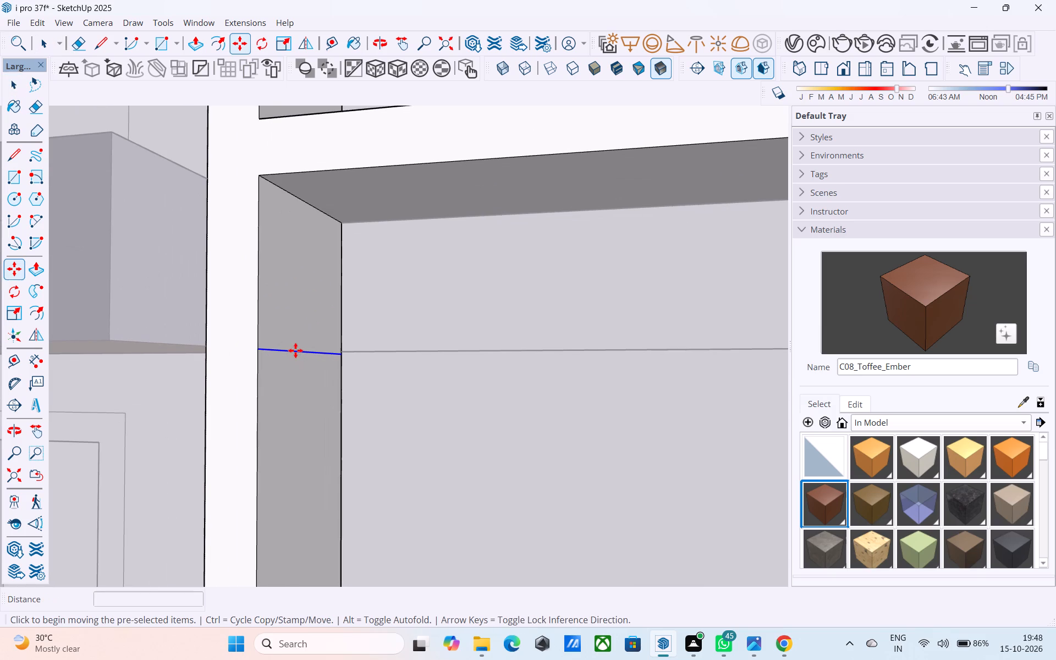
scroll(298, 353, up, 3)
scroll(342, 356, up, 6)
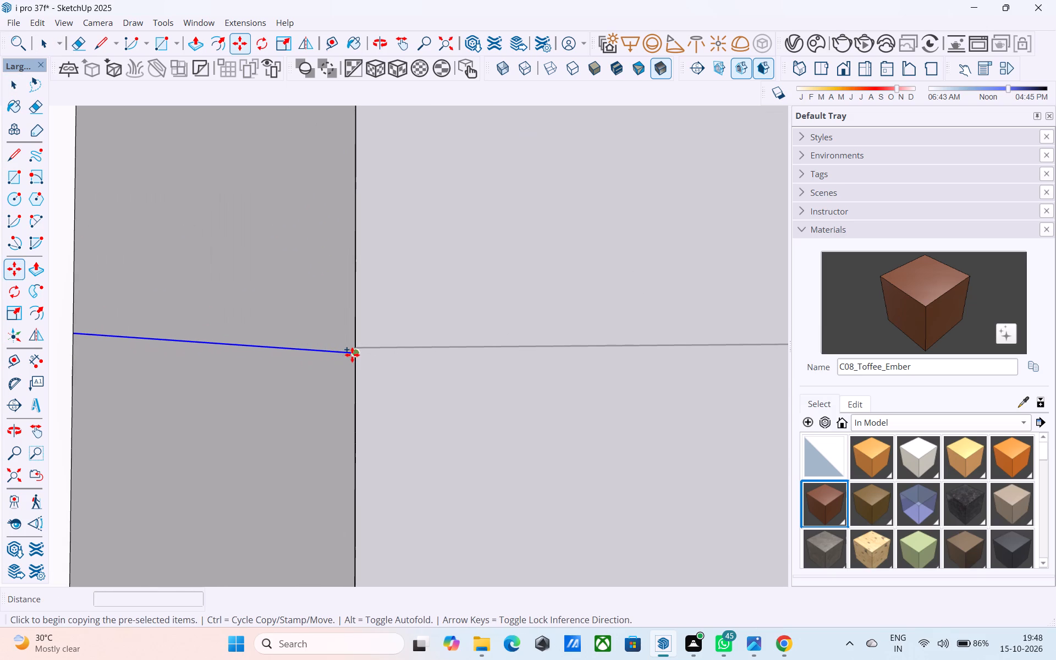
click(352, 355)
middle_drag(351, 345, 337, 350)
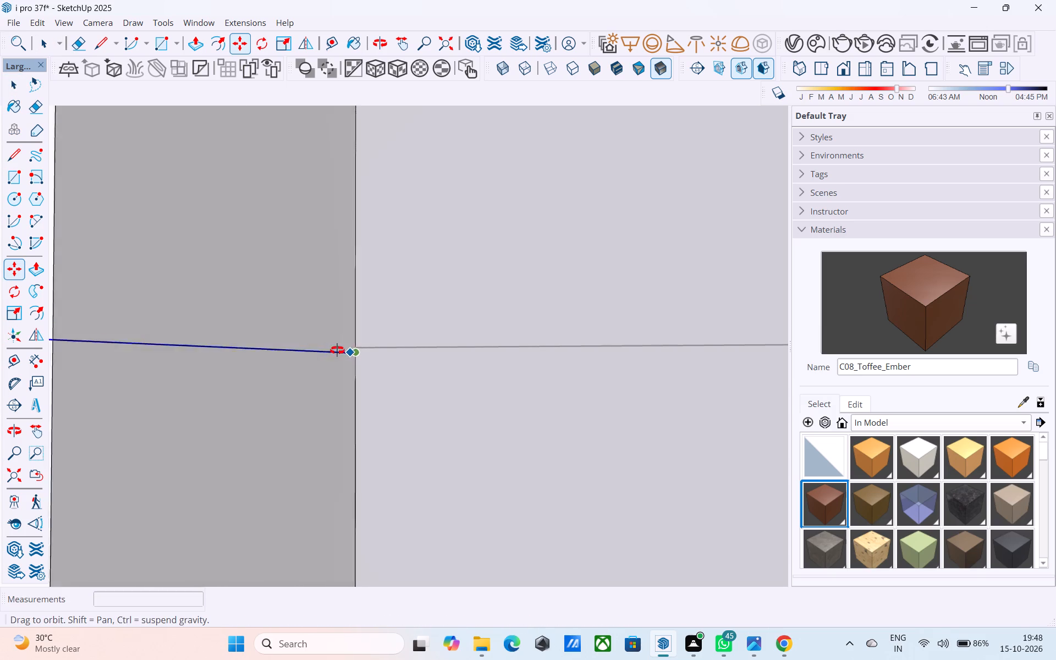
middle_drag(337, 350, 250, 367)
scroll(306, 353, up, 14)
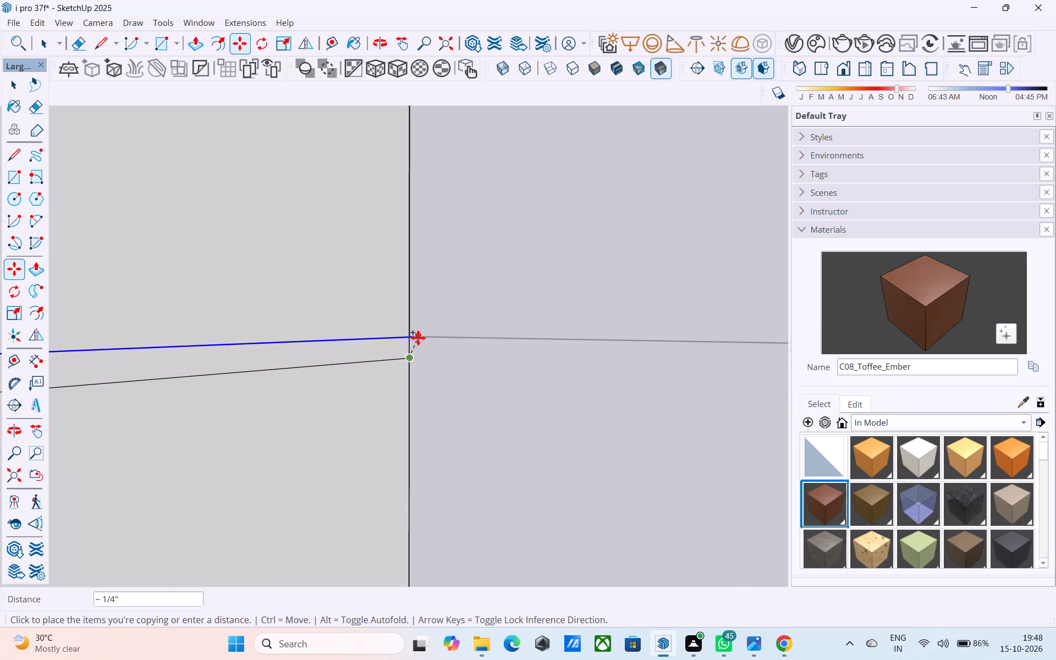
click(409, 336)
Copy the aligned edge 4" downward on the leg's inner face.
scroll(395, 355, down, 17)
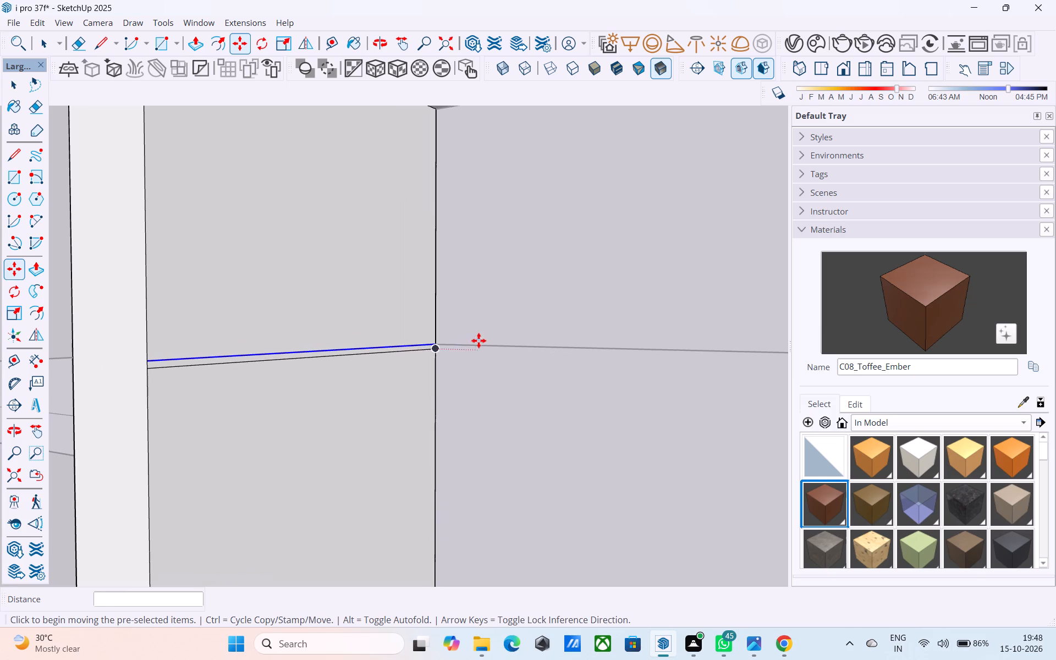
click(150, 360)
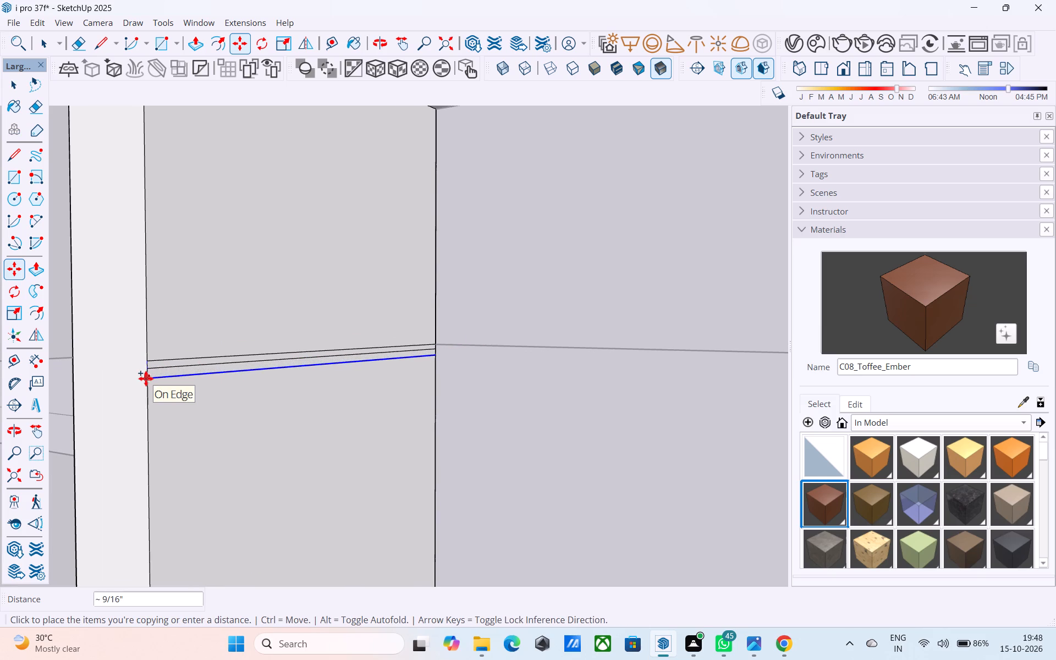
text(4")
key(Return)
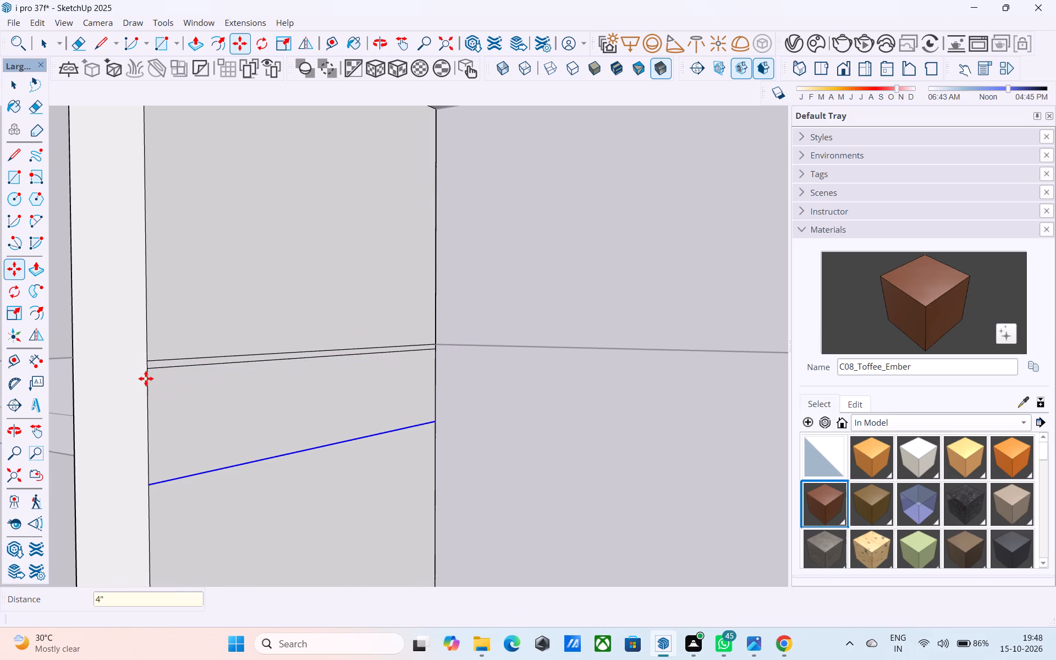
Check the height of the existing crossbar above the new strip on the frame's front face.
scroll(148, 378, down, 9)
middle_drag(223, 374, 259, 398)
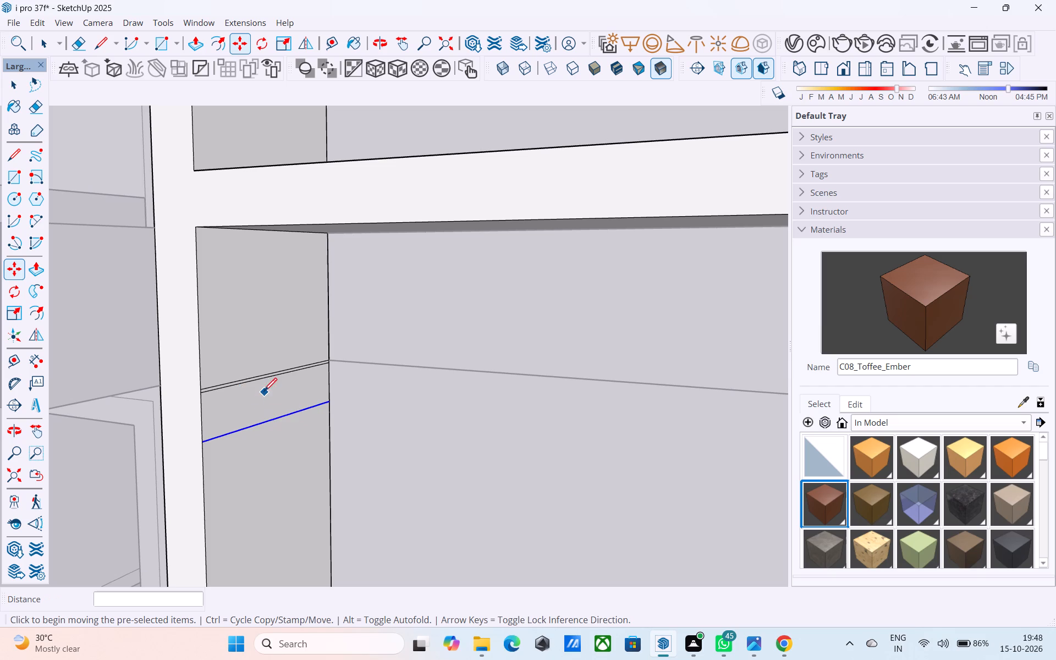
key(l)
click(195, 231)
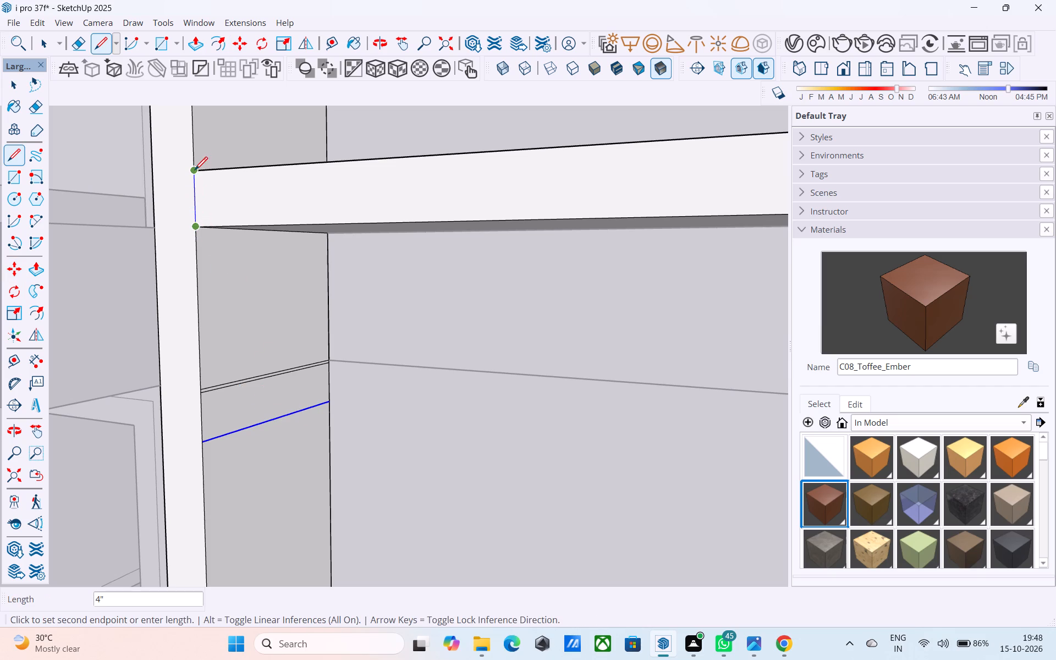
key(space)
Erase the leftover misaligned edge at the top of the new 4" strip on the leg's inner face.
scroll(241, 294, up, 6)
scroll(244, 359, down, 2)
key(e)
scroll(244, 359, up, 1)
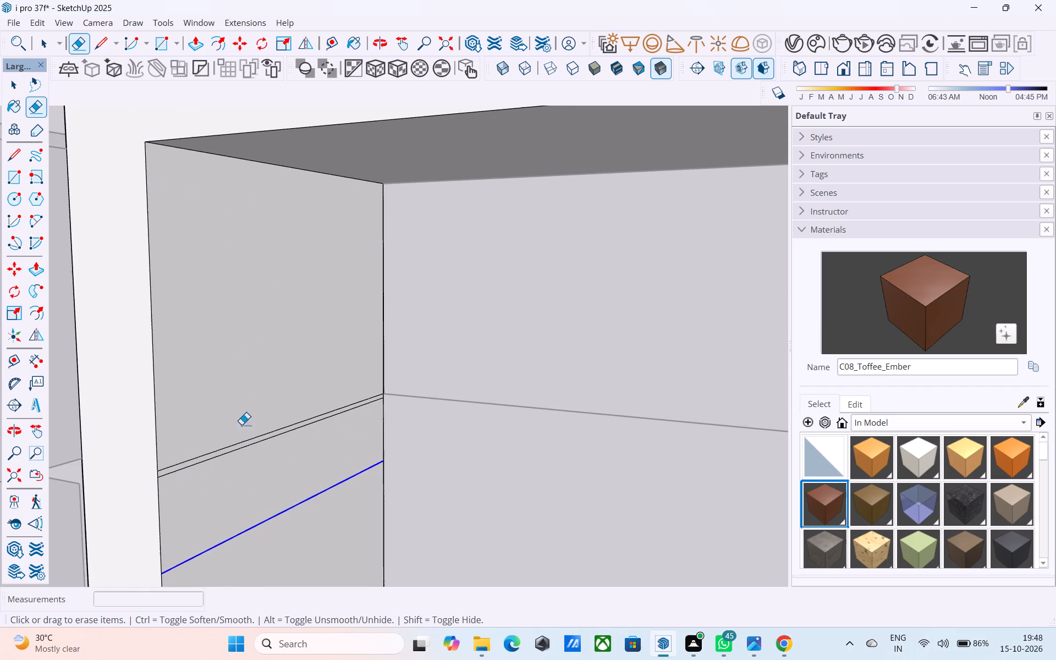
scroll(243, 442, up, 4)
click(240, 449)
Push/pull the 4" strip below the middle wall band 5' 4" across to the far leg, and leave the inner group.
key(space)
click(239, 466)
scroll(240, 464, down, 6)
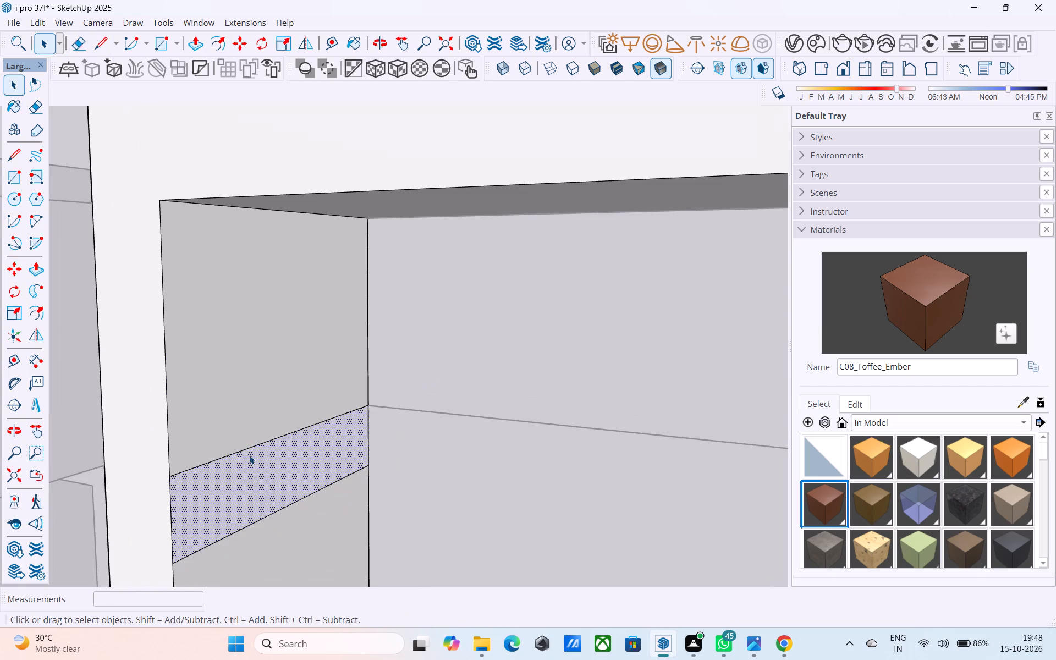
key(p)
click(251, 452)
scroll(285, 448, down, 12)
middle_drag(366, 458, 559, 417)
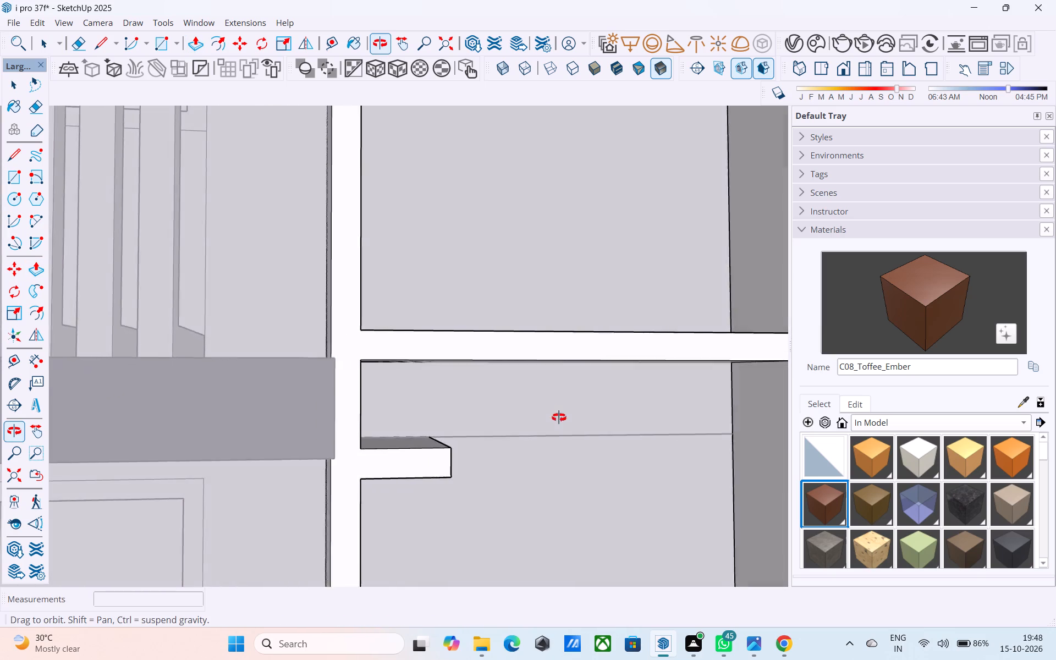
middle_drag(559, 417, 452, 377)
click(664, 353)
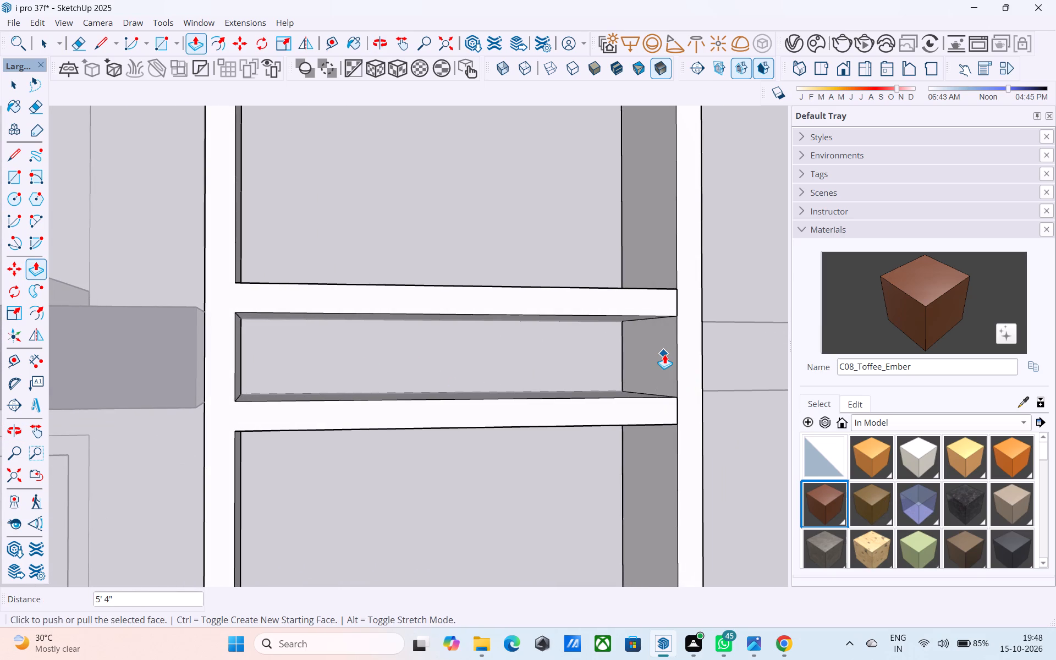
scroll(664, 356, down, 17)
middle_drag(421, 404, 414, 399)
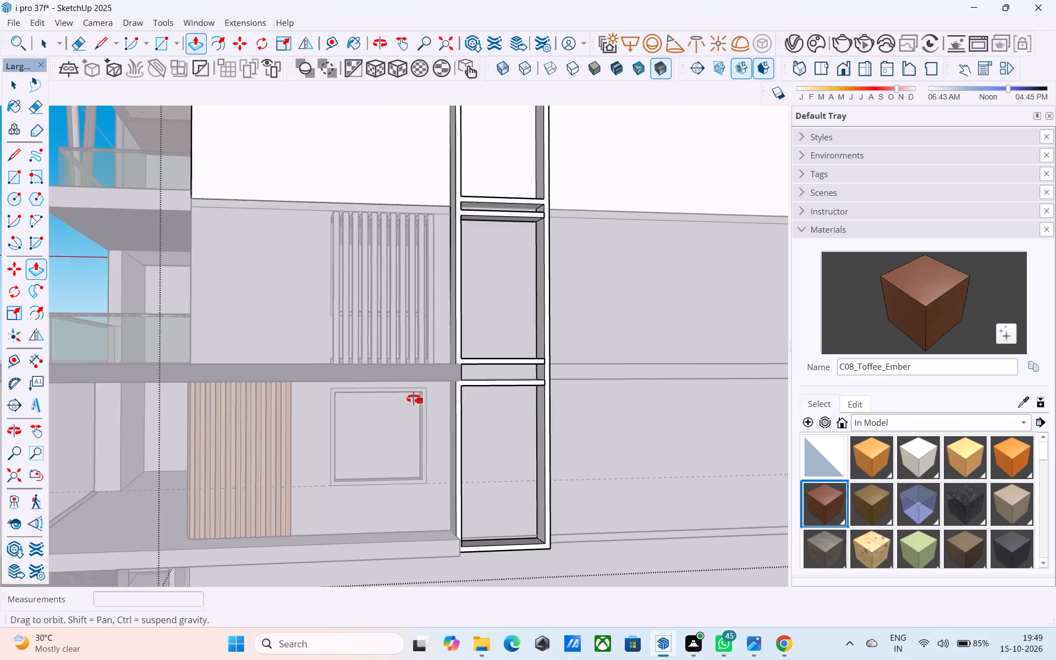
middle_drag(414, 399, 417, 415)
key(space)
scroll(417, 414, down, 7)
click(722, 236)
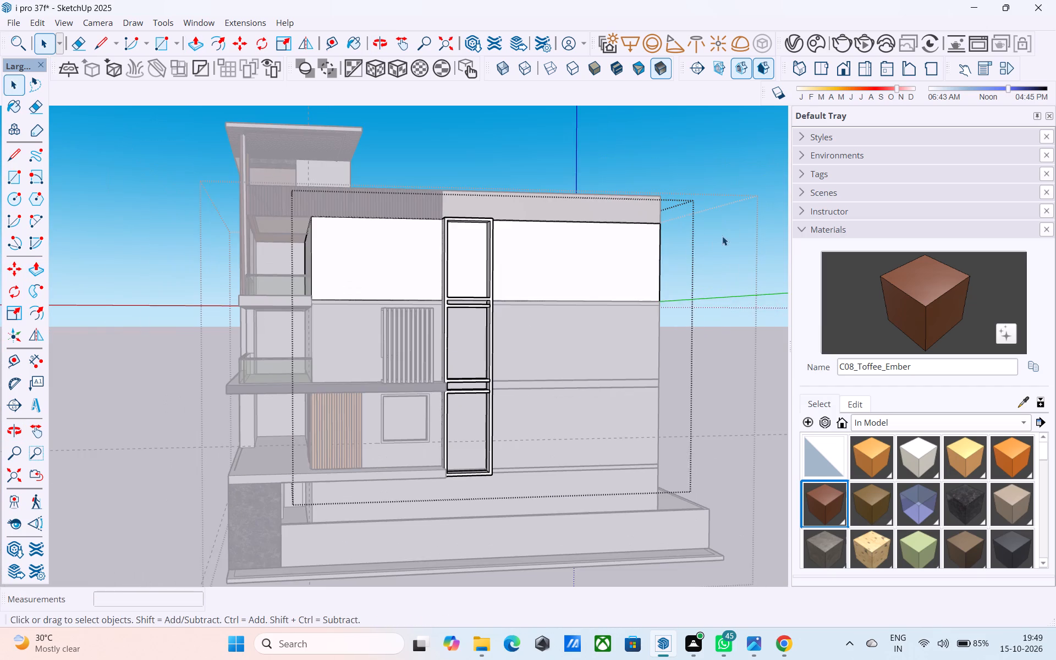
Save the model.
scroll(584, 233, down, 1)
middle_drag(583, 233, 573, 263)
scroll(494, 292, up, 8)
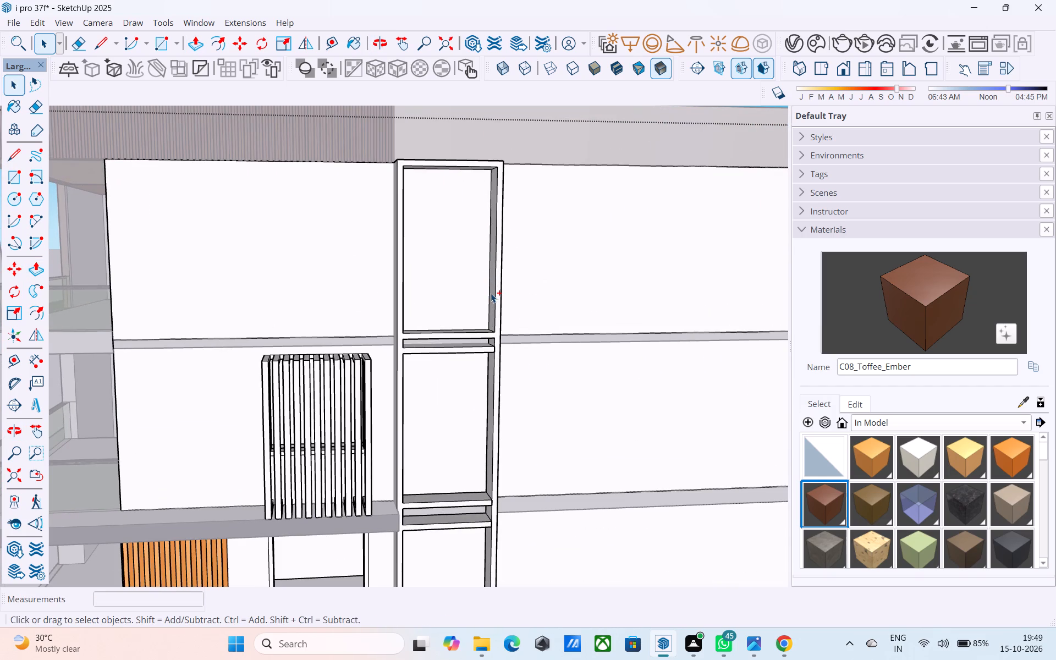
key(ctrl+s)
Examine the side-wall frame and its crossbars from several angles and leave the house group.
middle_drag(452, 350, 550, 340)
scroll(520, 328, down, 4)
middle_drag(525, 329, 680, 267)
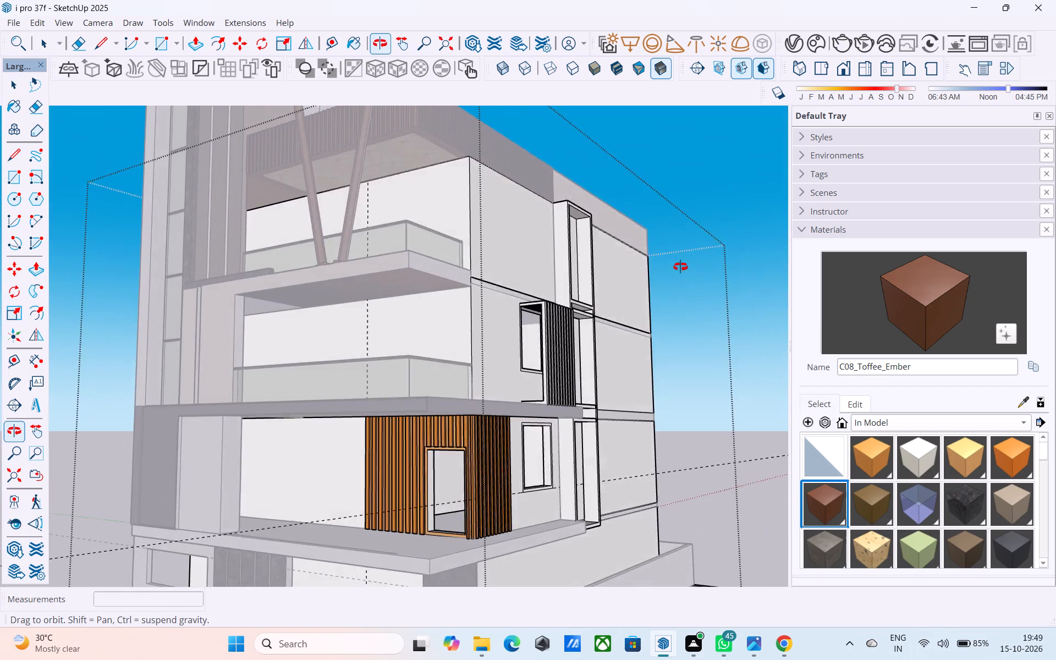
middle_drag(680, 267, 201, 298)
middle_drag(300, 329, 348, 322)
scroll(350, 321, up, 3)
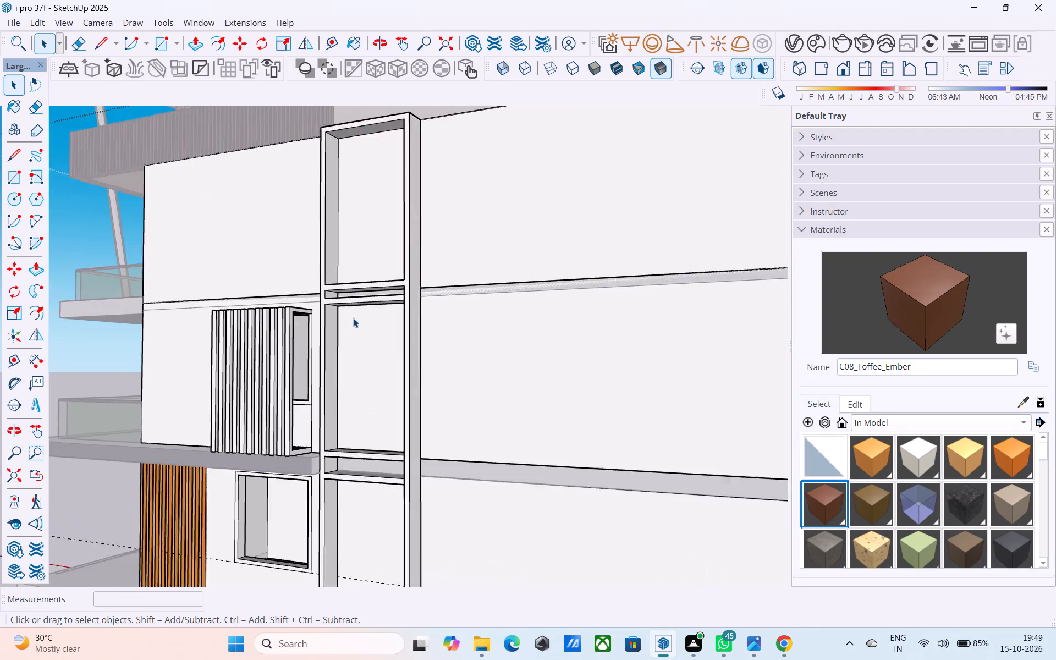
scroll(353, 318, up, 1)
scroll(358, 312, down, 3)
middle_drag(383, 393, 437, 415)
scroll(452, 337, up, 8)
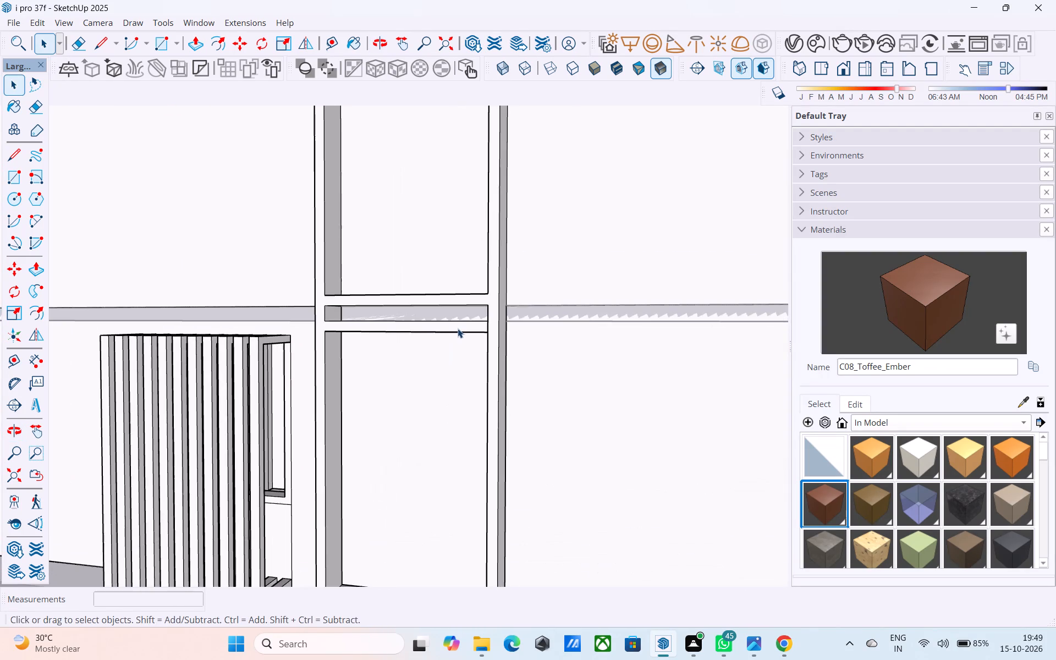
middle_drag(458, 328, 530, 254)
scroll(530, 248, down, 8)
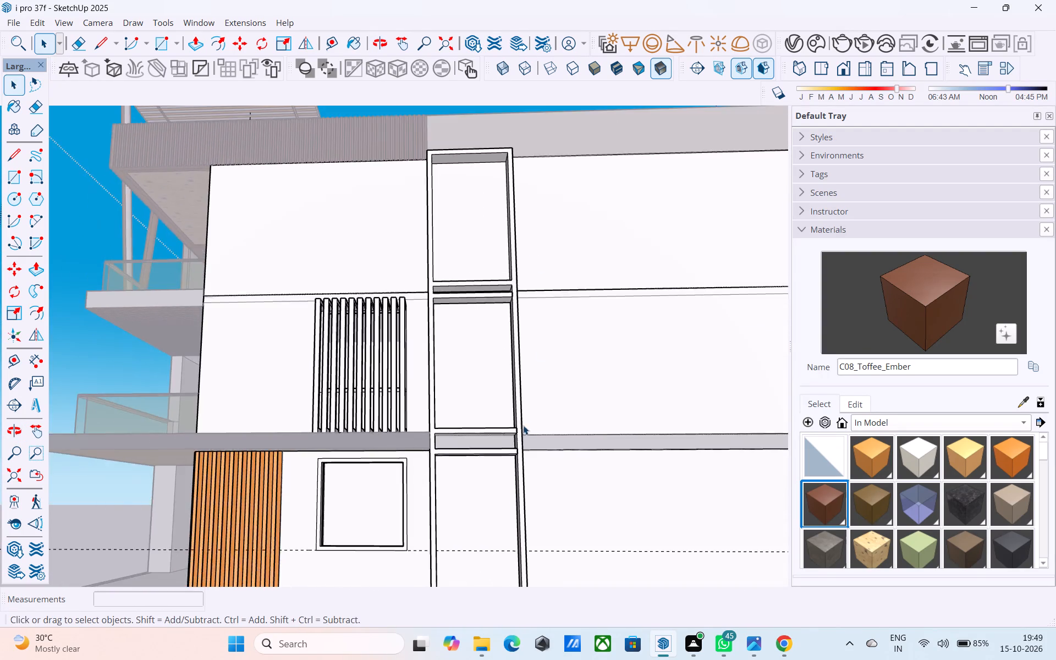
middle_drag(522, 427, 530, 458)
scroll(525, 453, down, 7)
middle_drag(522, 447, 526, 465)
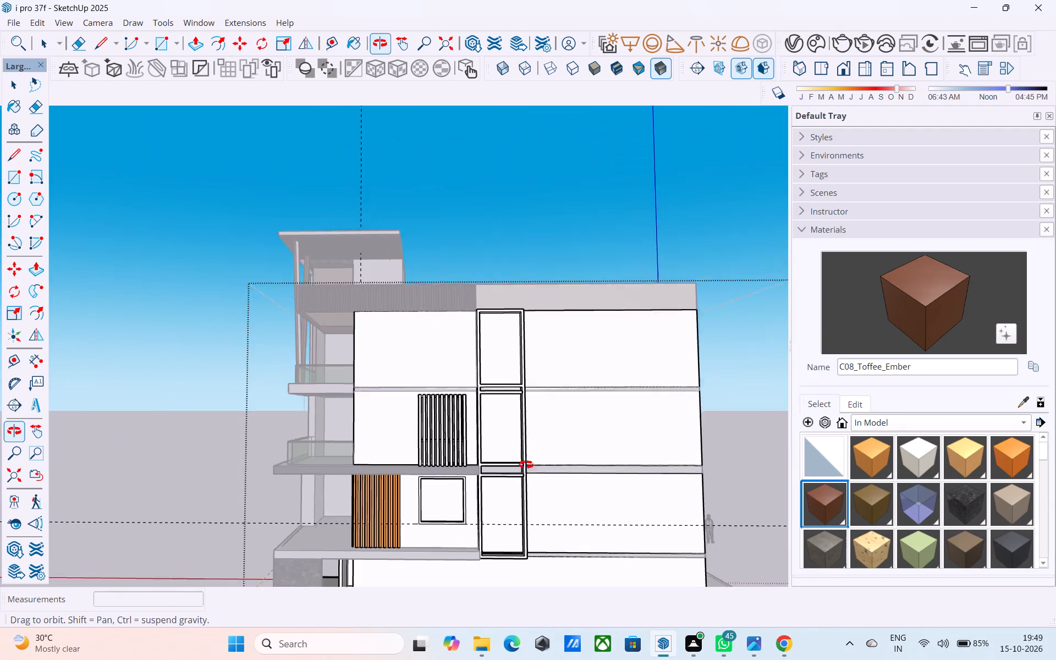
middle_drag(526, 465, 531, 487)
scroll(516, 391, down, 6)
middle_drag(507, 447, 734, 453)
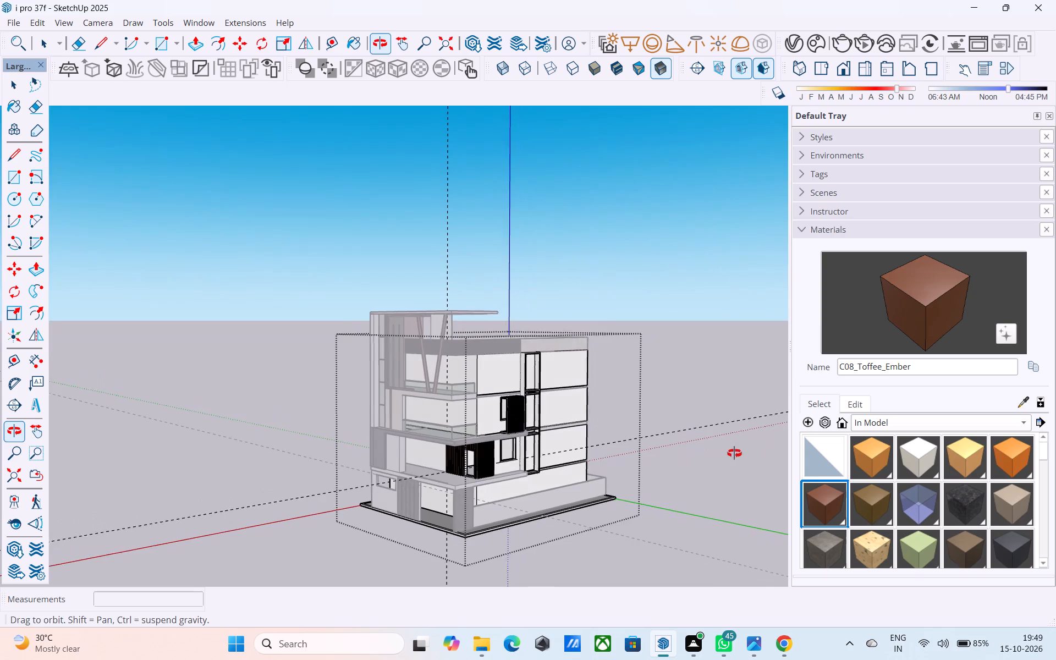
middle_drag(734, 453, 735, 453)
click(612, 291)
Examine the whole house from the side, rear and front to review the frame and the plain walls.
middle_drag(643, 388, 264, 363)
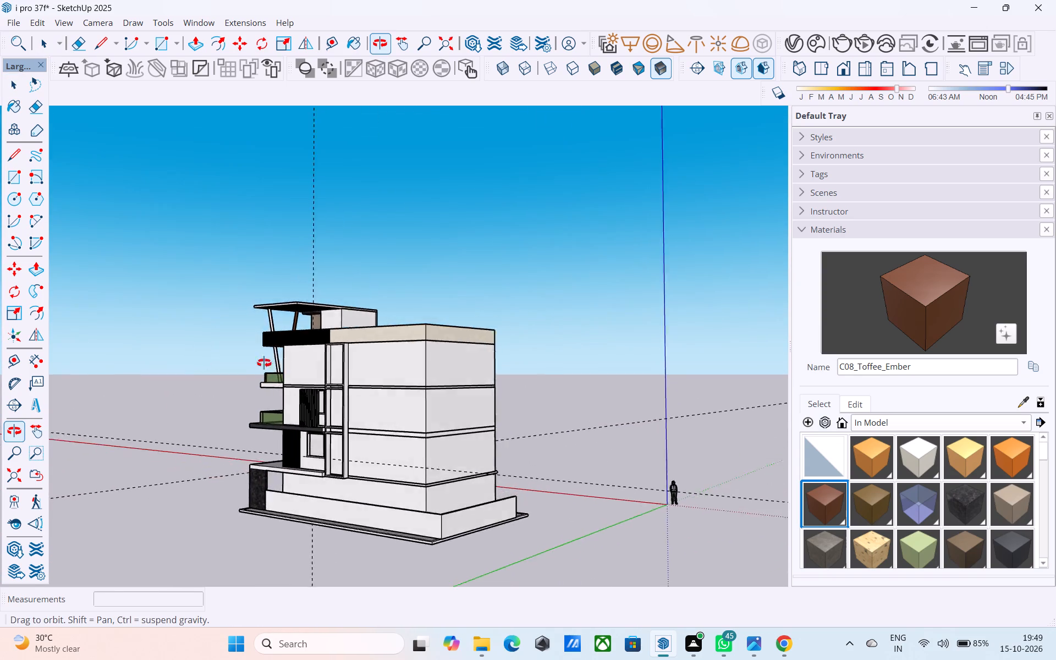
middle_drag(264, 363, 354, 362)
scroll(431, 460, up, 12)
middle_drag(447, 407, 362, 464)
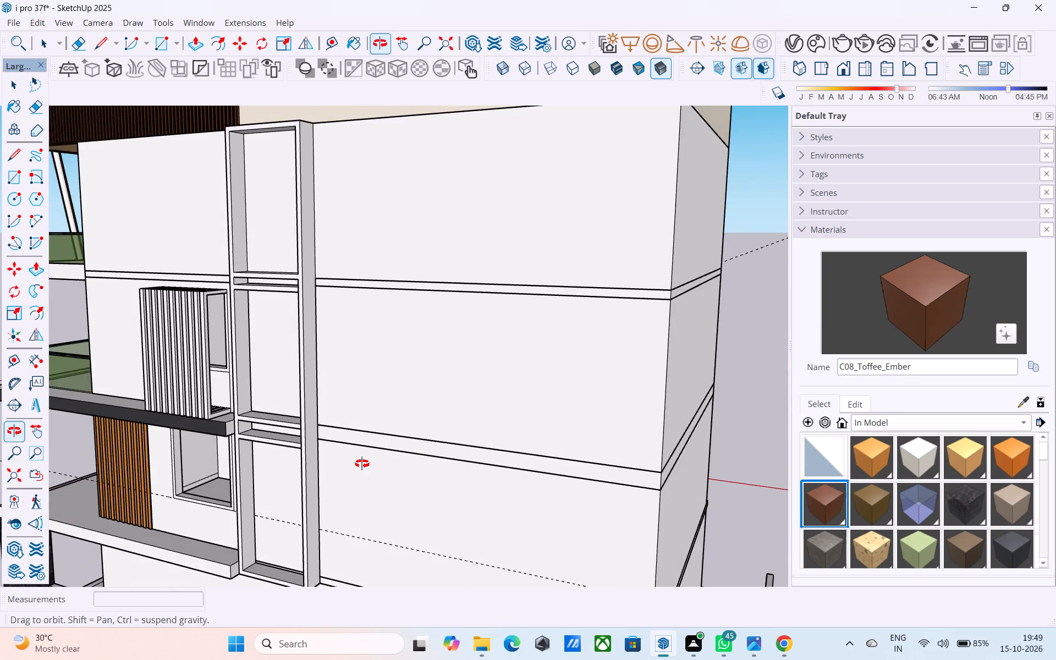
middle_drag(362, 464, 343, 477)
scroll(343, 475, down, 6)
middle_drag(385, 457, 406, 430)
scroll(422, 457, up, 6)
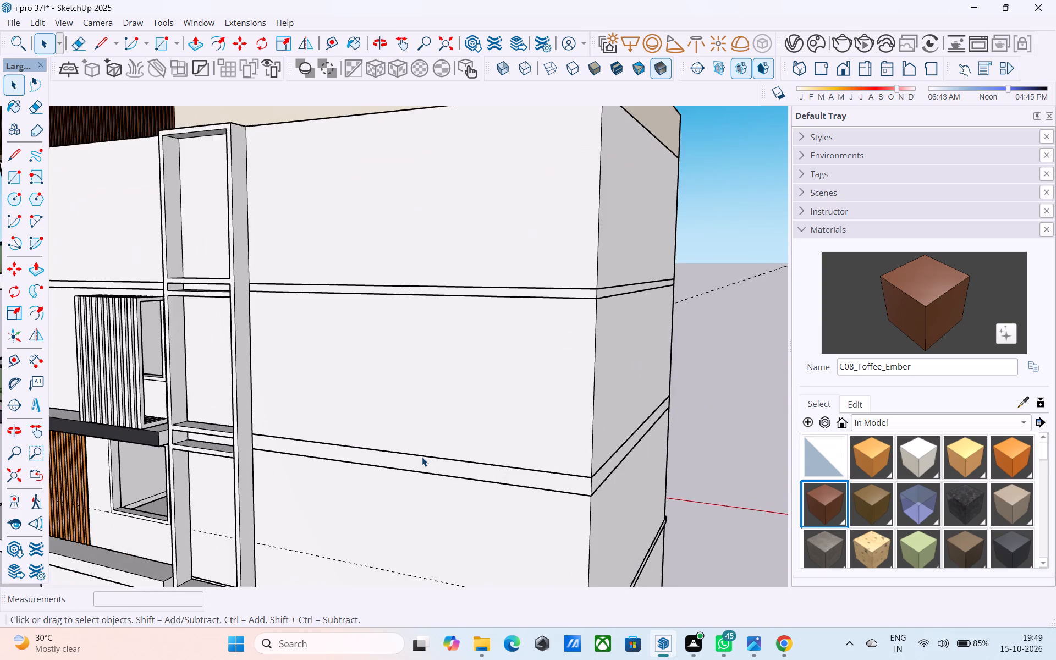
scroll(422, 457, down, 13)
middle_drag(424, 463, 707, 465)
middle_drag(503, 449, 504, 449)
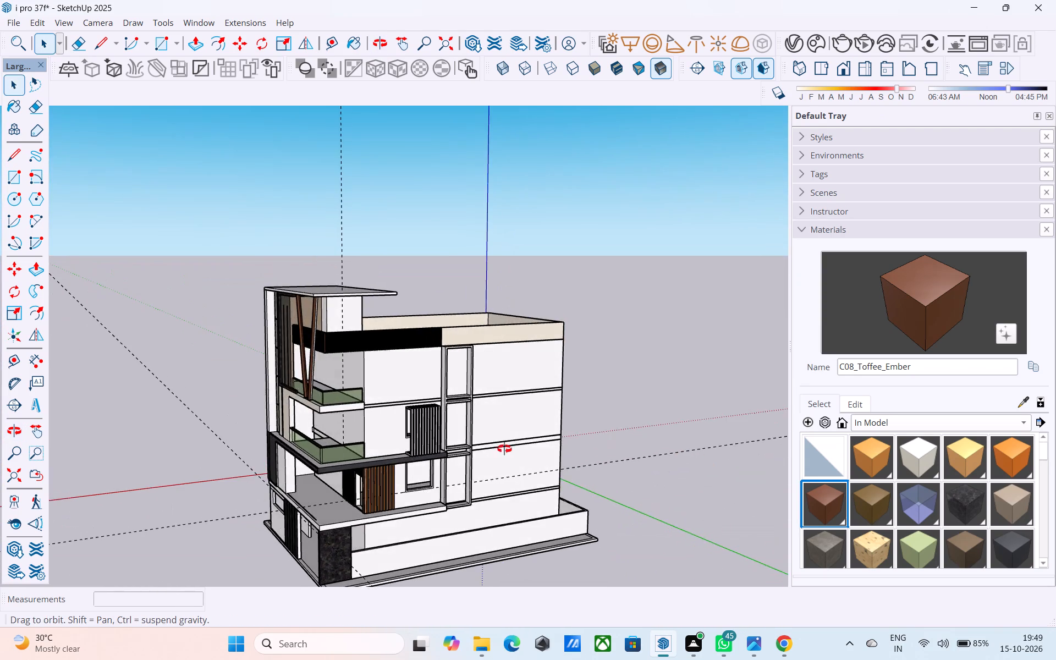
middle_drag(504, 449, 266, 364)
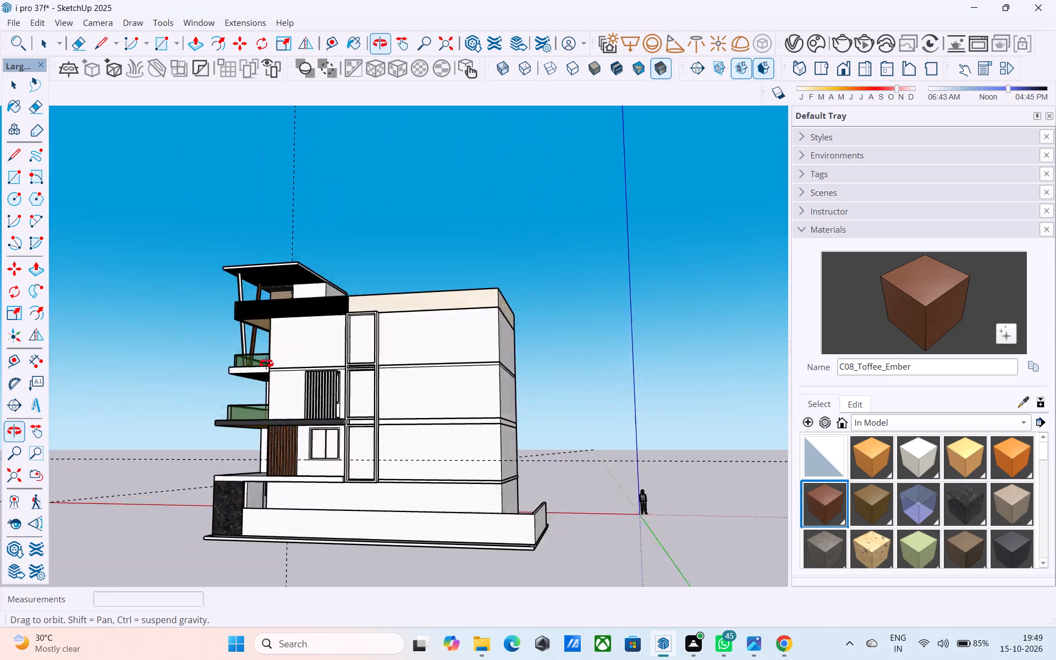
middle_drag(266, 364, 802, 384)
scroll(470, 438, up, 6)
middle_drag(467, 448, 425, 517)
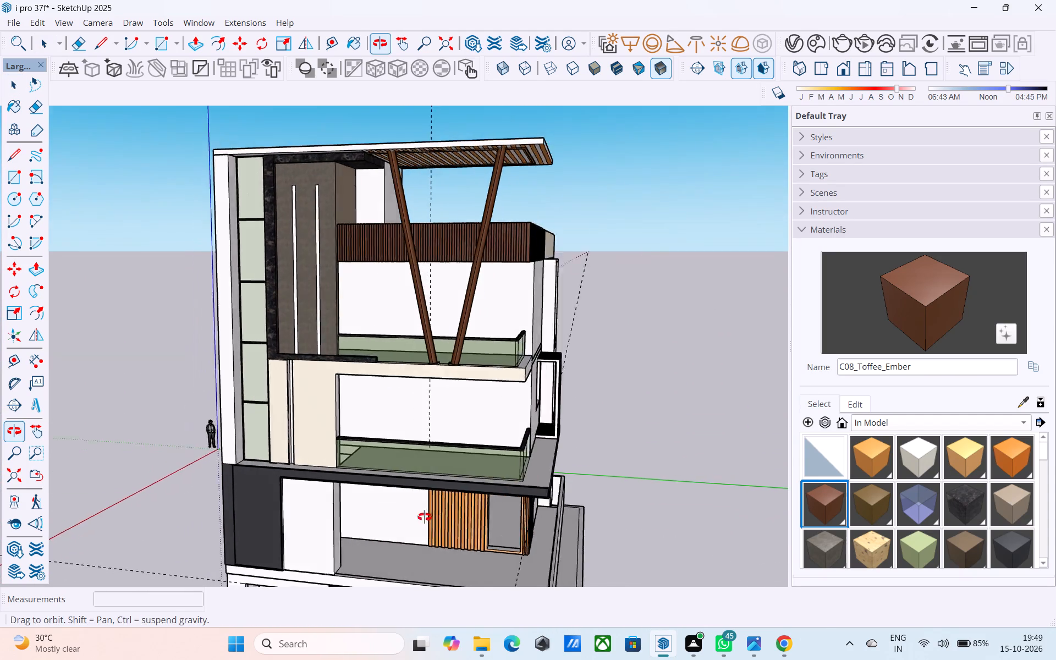
middle_drag(425, 517, 346, 532)
middle_drag(405, 440, 793, 413)
middle_drag(427, 385, 791, 371)
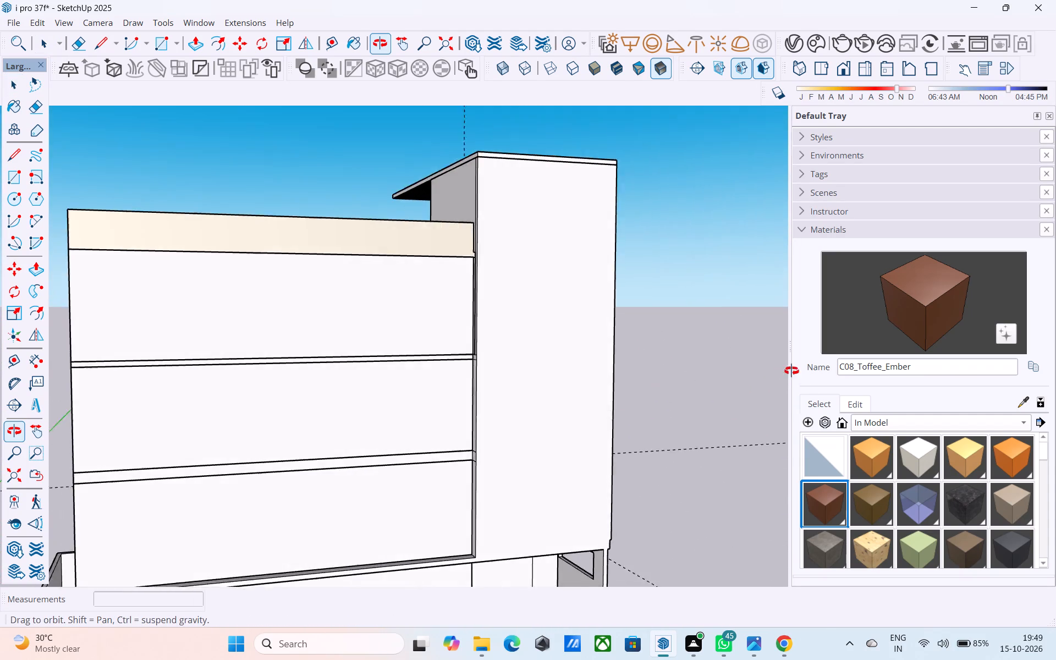
middle_drag(791, 371, 206, 362)
middle_drag(492, 327, 179, 330)
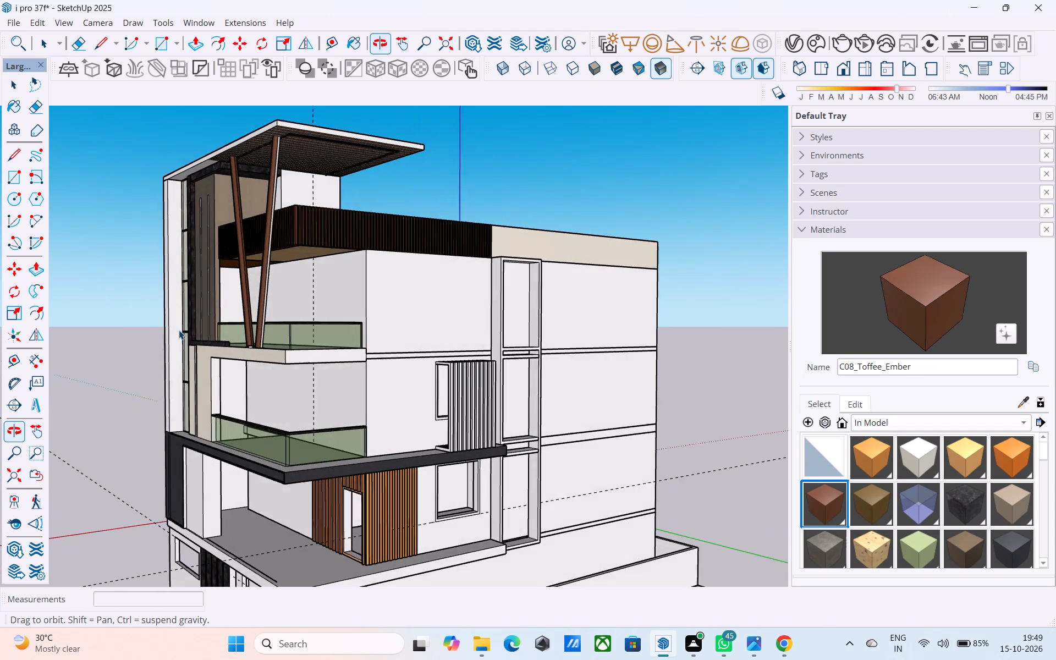
middle_drag(179, 330, 185, 330)
scroll(540, 266, up, 4)
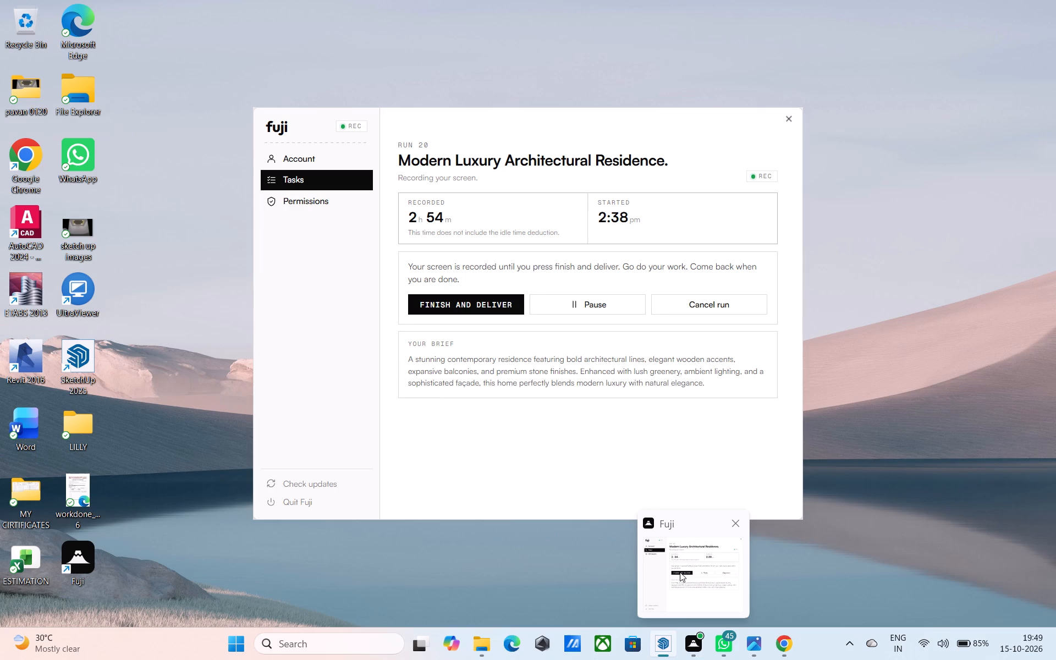
scroll(556, 305, down, 11)
middle_drag(402, 327, 585, 333)
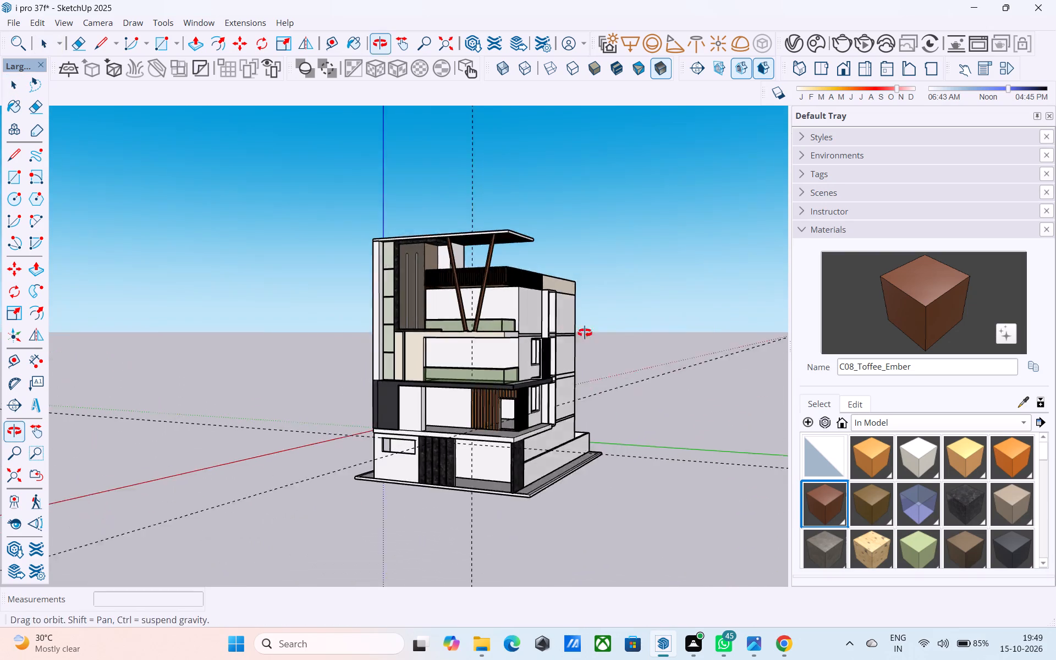
middle_drag(585, 333, 611, 340)
scroll(582, 330, down, 2)
scroll(579, 329, up, 4)
scroll(437, 315, up, 6)
scroll(437, 315, down, 4)
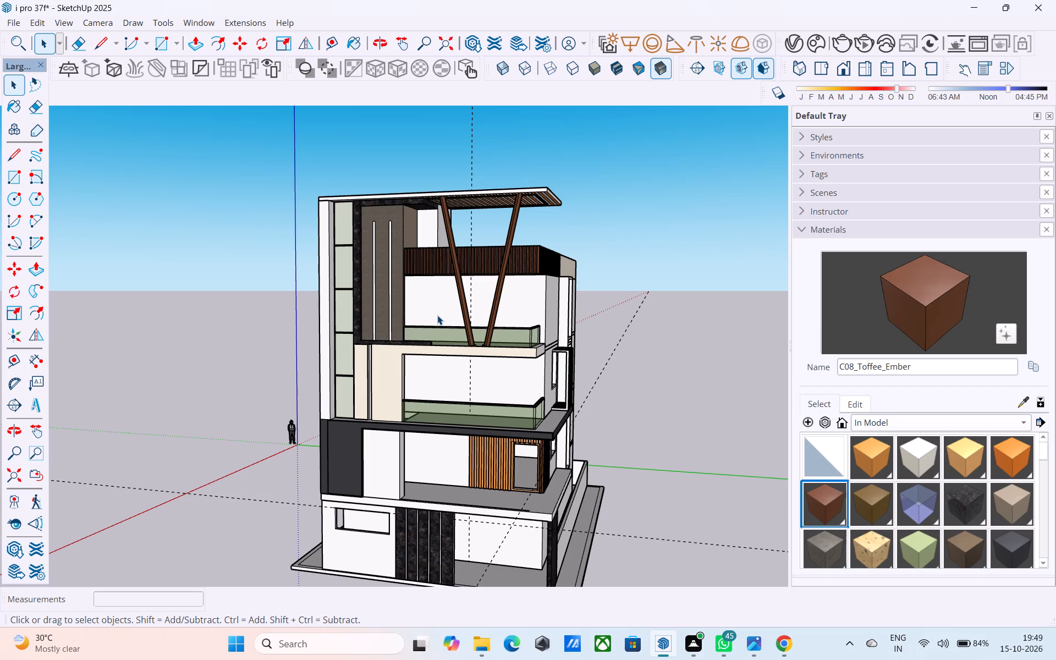
Open the wall group and place a vertical guide 6' from the outer edge of the frame's far leg, adjusting the offset to 8'.
middle_drag(549, 349, 243, 374)
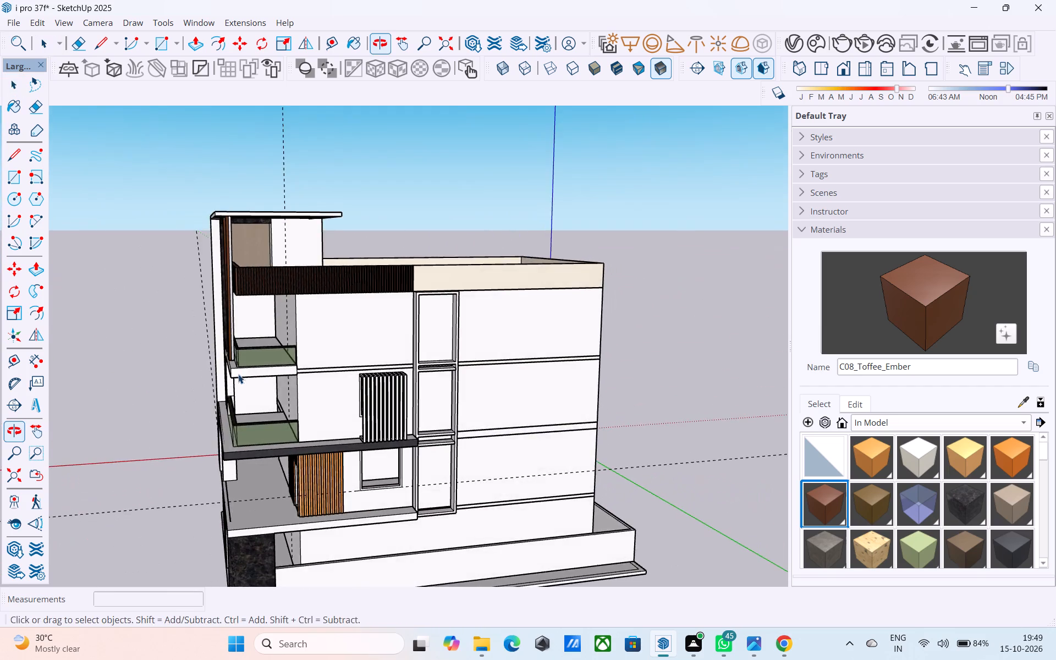
scroll(472, 329, up, 1)
middle_drag(472, 329, 429, 334)
scroll(415, 332, up, 3)
middle_drag(443, 341, 278, 300)
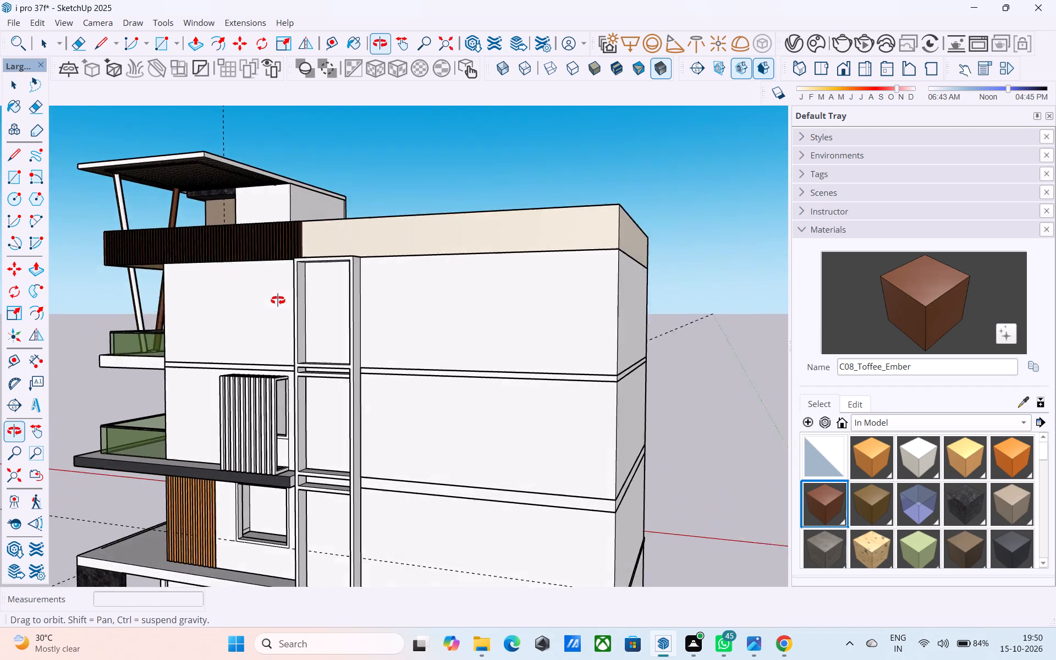
middle_drag(278, 300, 274, 300)
scroll(388, 302, up, 6)
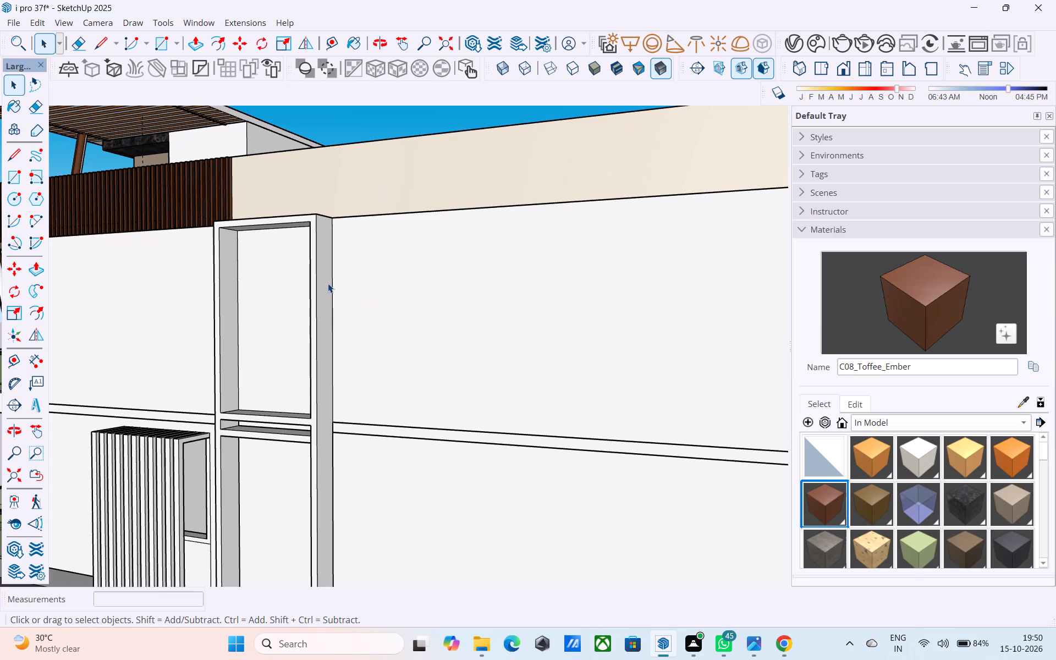
double_click(338, 290)
scroll(340, 290, up, 4)
key(l)
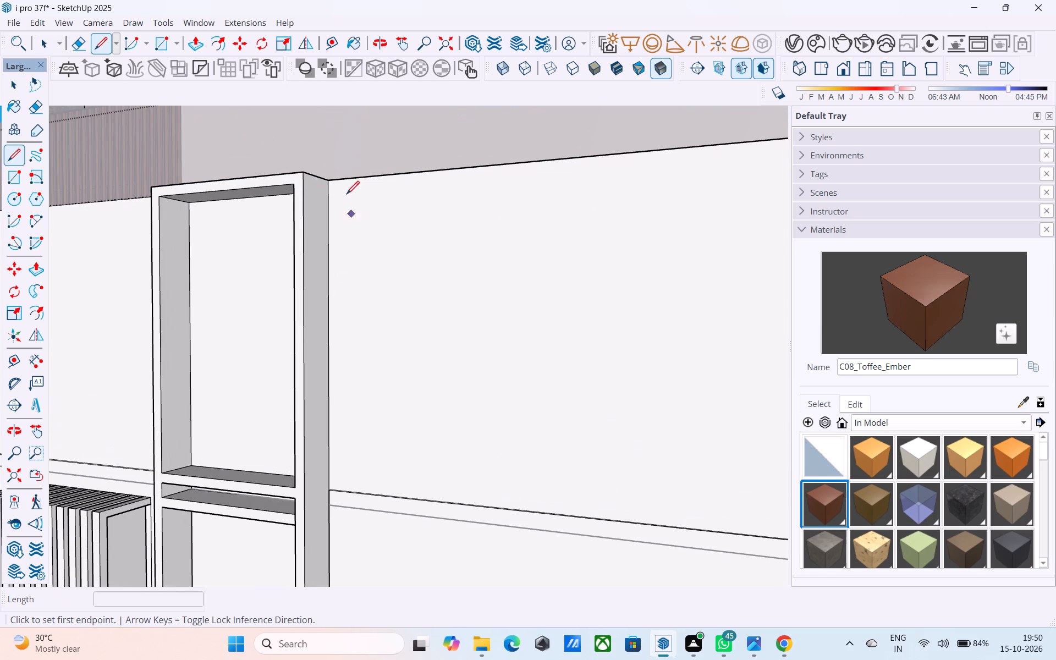
key(t)
click(332, 258)
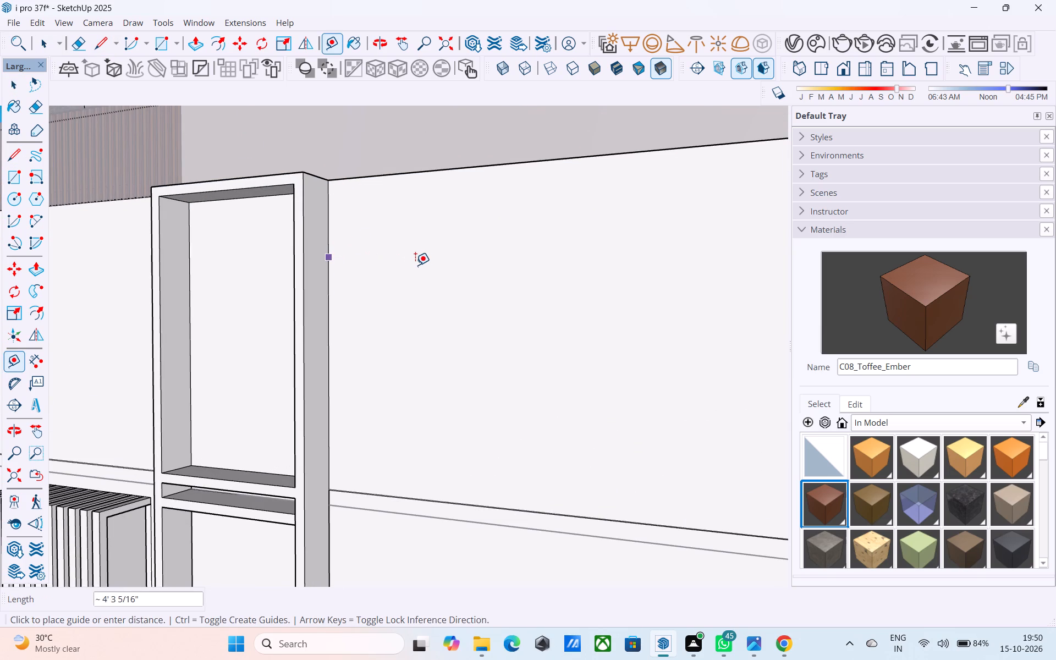
scroll(419, 265, down, 4)
middle_drag(419, 265, 444, 254)
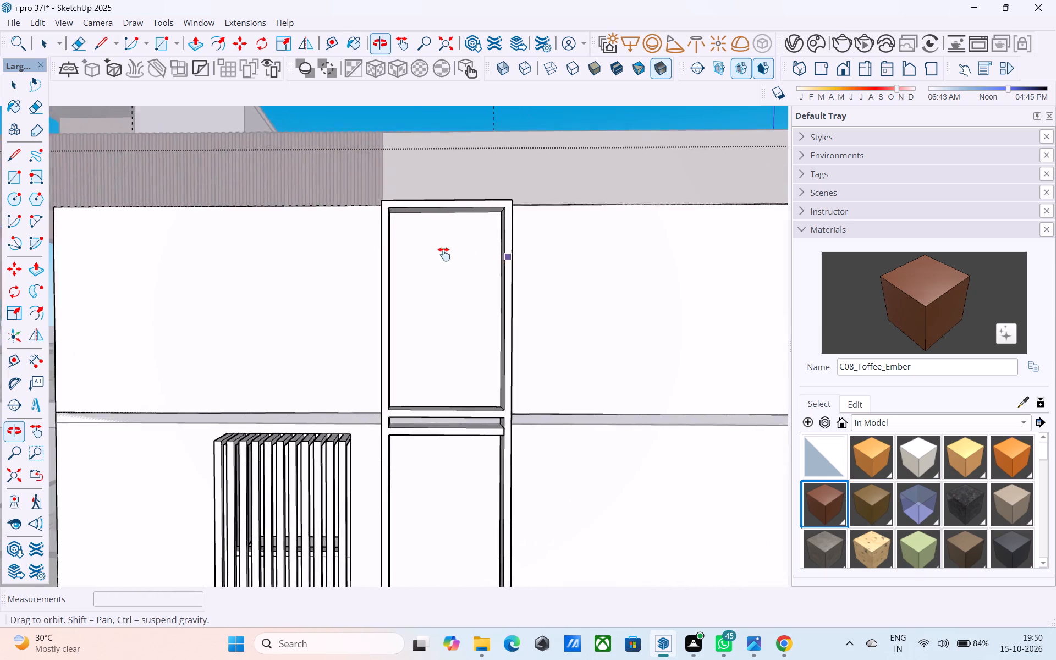
middle_drag(444, 254, 353, 248)
scroll(355, 249, down, 6)
middle_drag(427, 244, 402, 244)
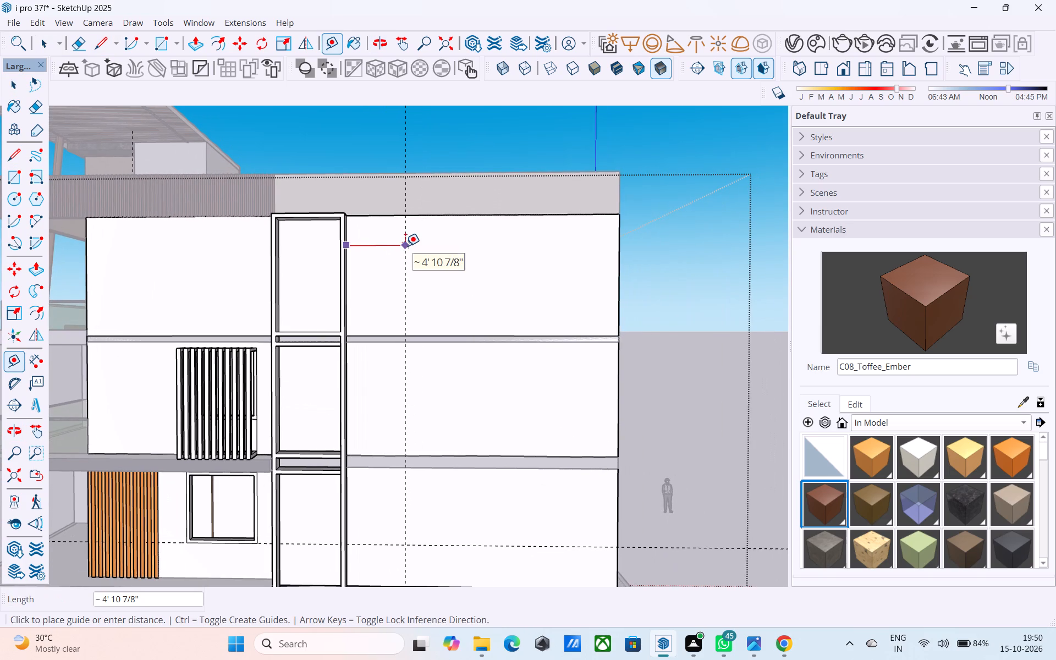
text(6')
key(Return)
text(8')
key(Return)
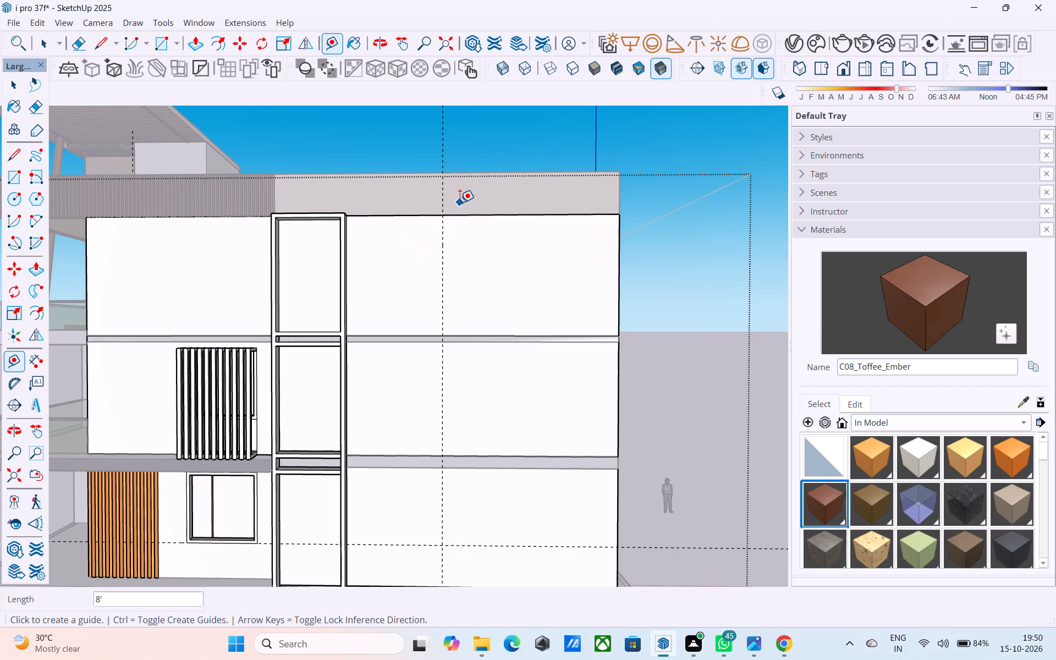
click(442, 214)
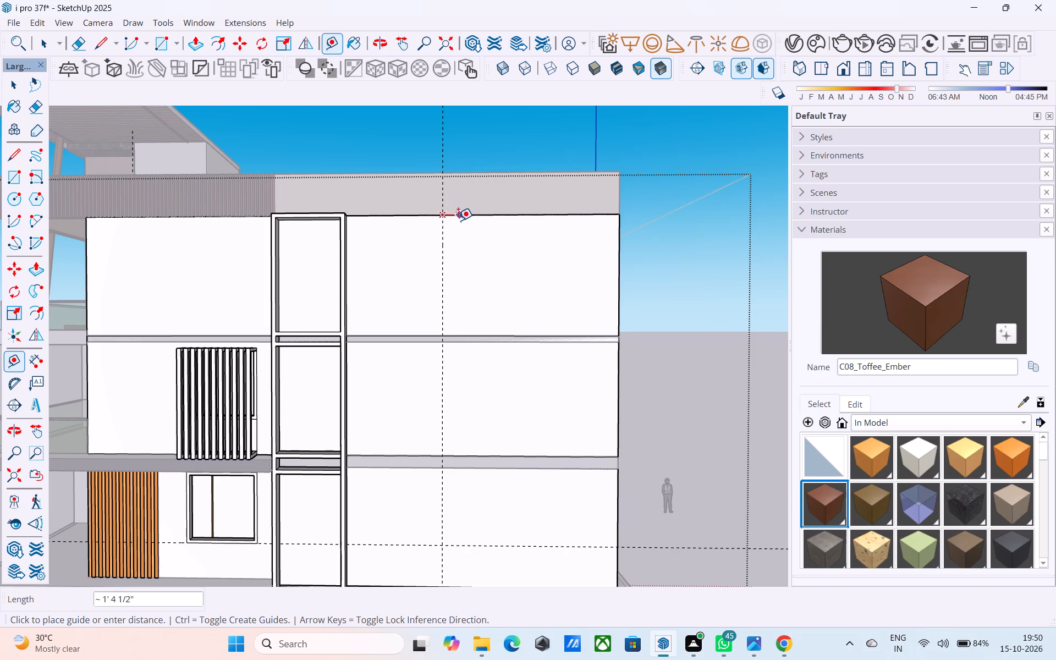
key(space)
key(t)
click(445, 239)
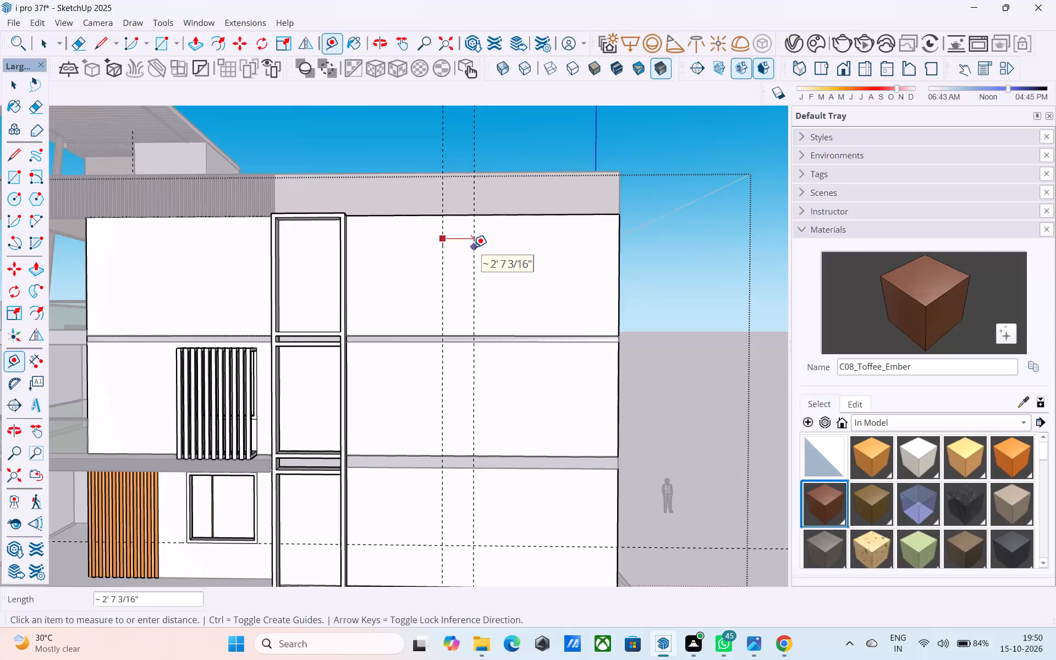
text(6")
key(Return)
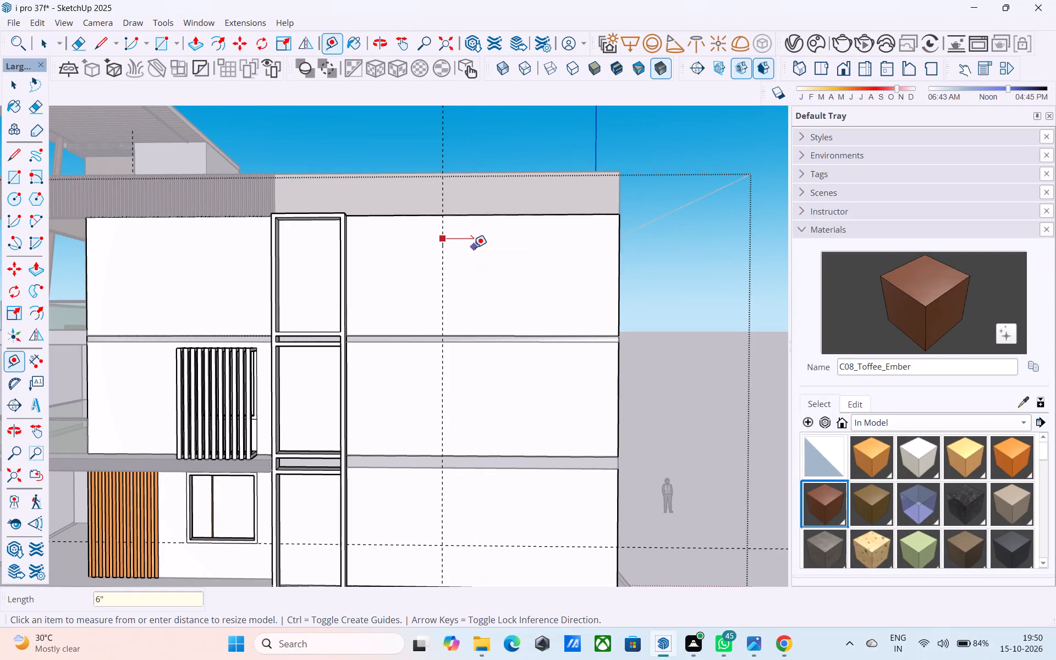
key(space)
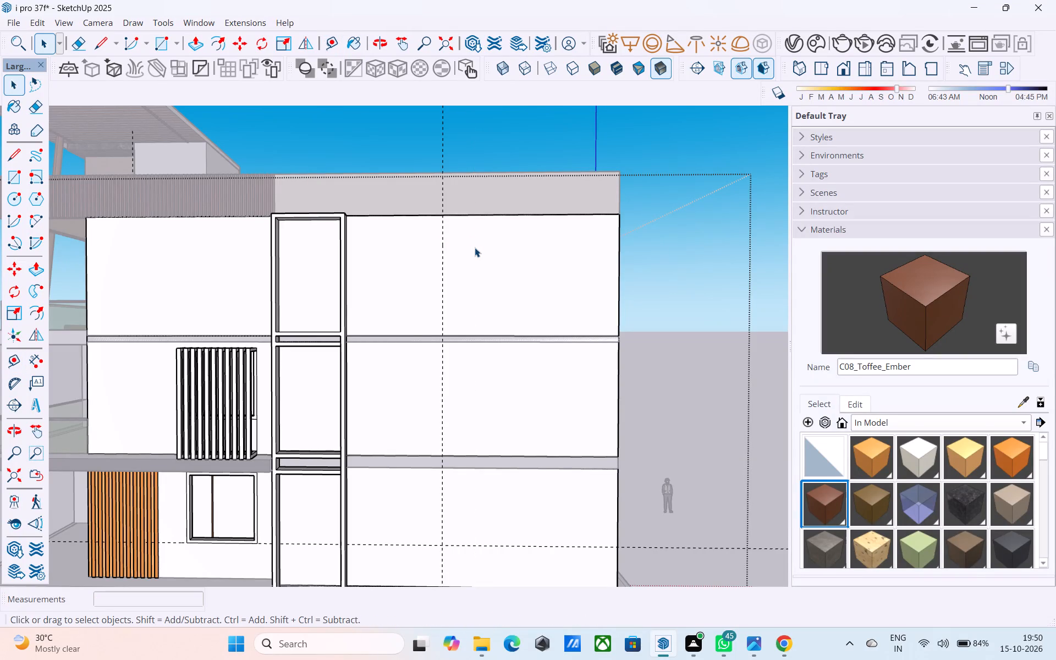
Place a second vertical guide 6" beyond the existing vertical guide on the plain wall past the frame.
key(t)
click(441, 288)
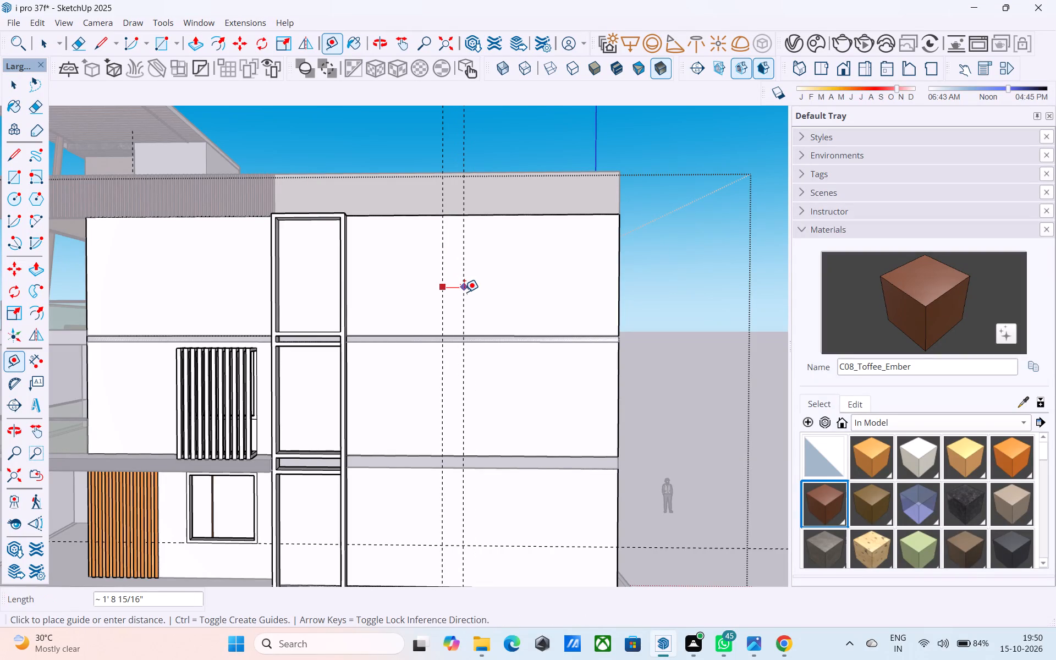
text(6")
key(Return)
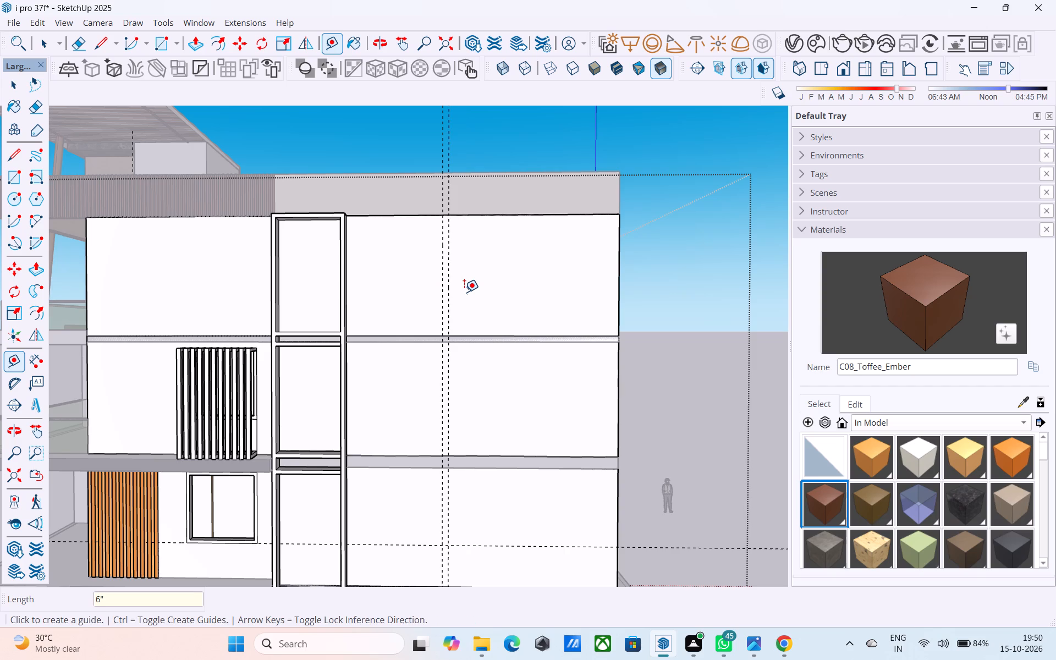
Open the top-floor wall group and draw two 10' vertical lines along the guides, from the wall's top edge to its bottom edge.
key(l)
scroll(444, 321, up, 1)
key(space)
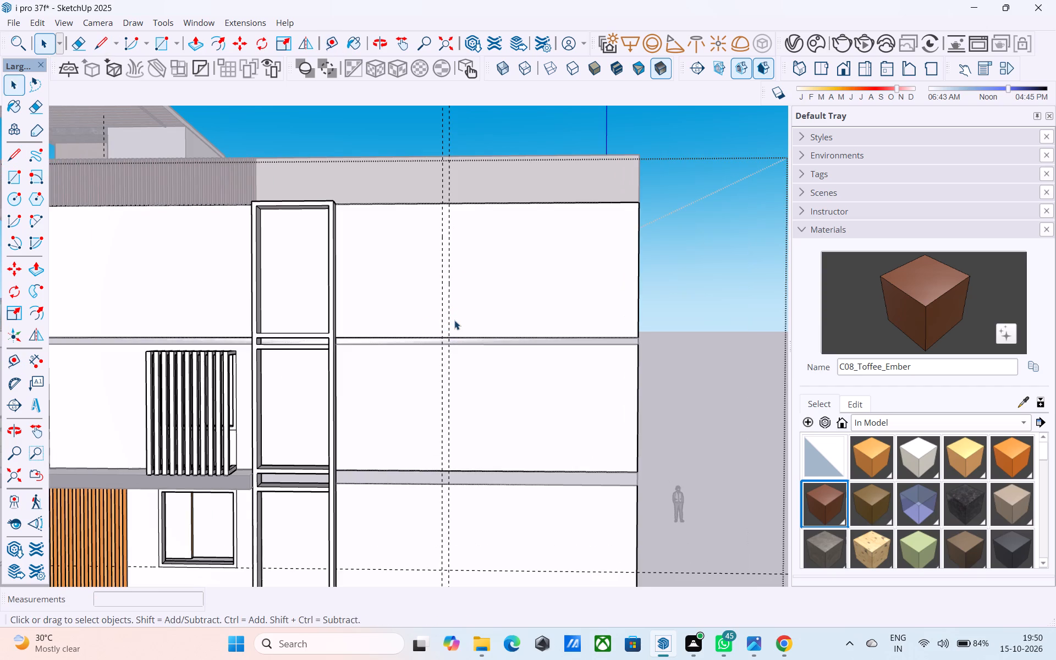
double_click(456, 320)
scroll(458, 317, up, 4)
double_click(458, 317)
scroll(458, 317, down, 4)
double_click(458, 315)
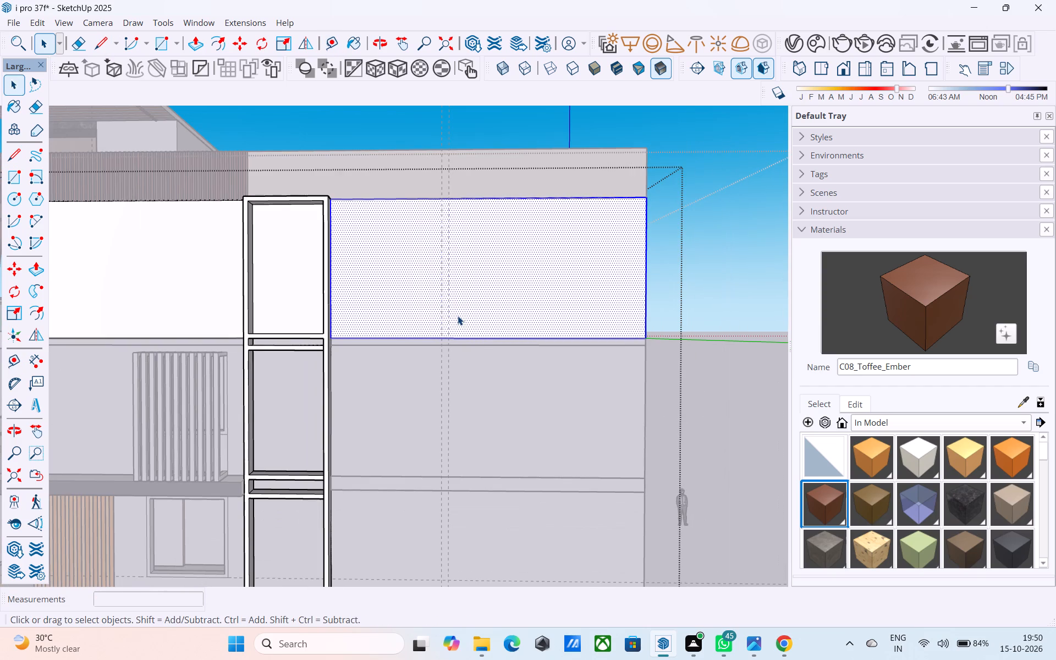
click(455, 315)
scroll(457, 315, up, 2)
click(457, 315)
key(l)
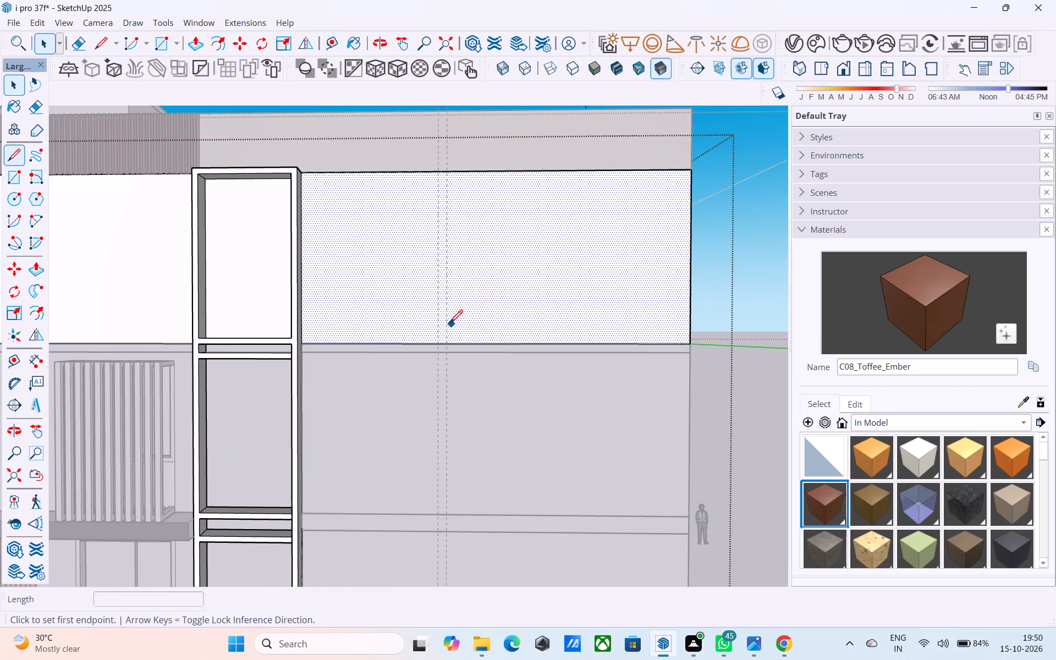
click(439, 173)
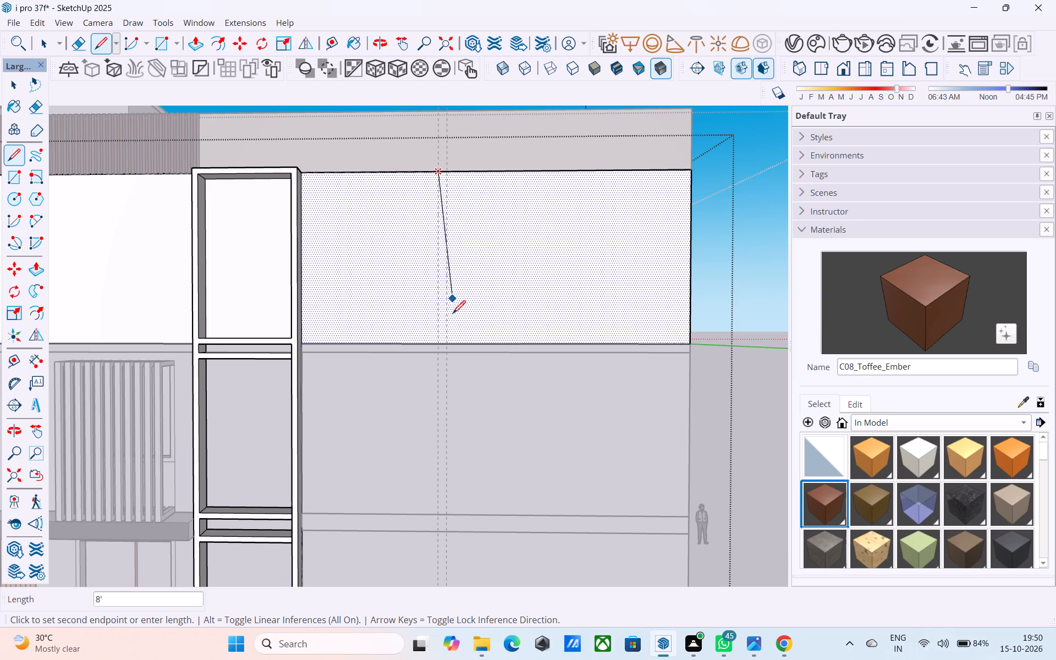
click(438, 346)
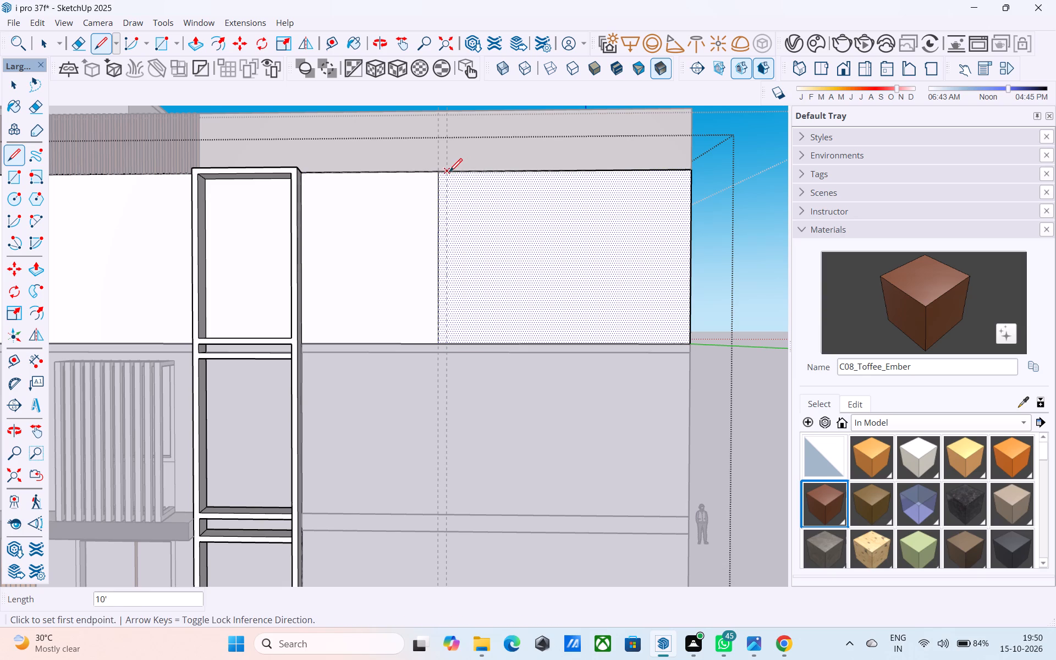
click(448, 174)
click(453, 342)
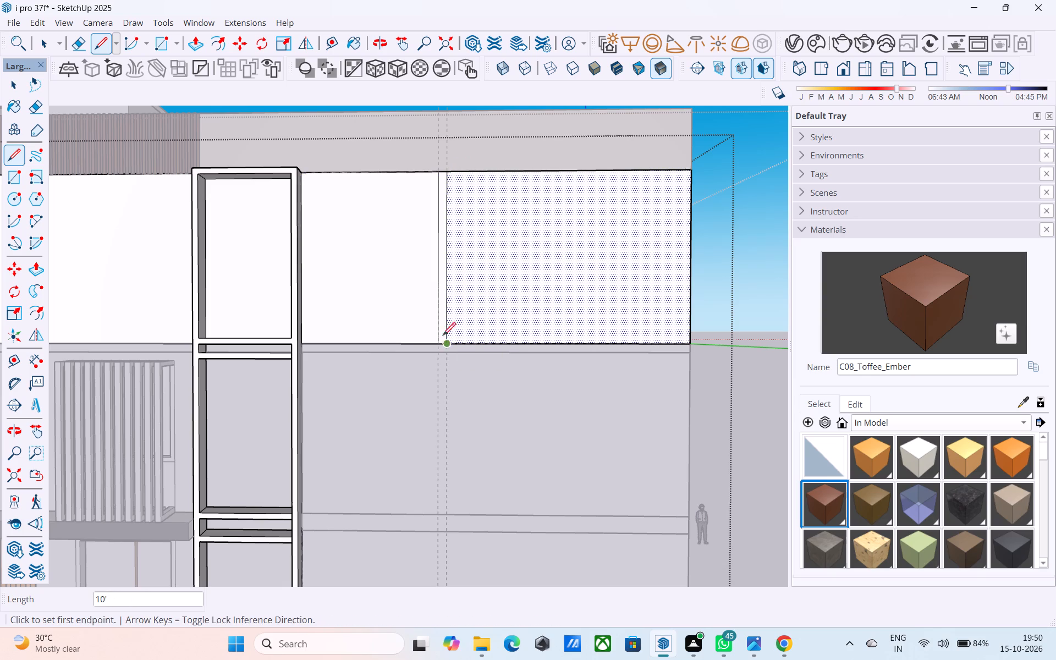
key(space)
click(442, 321)
Open the middle-floor wall group and draw two 9'6" vertical lines along the guides between the wall's top and bottom edges.
scroll(444, 321, down, 2)
shift+middle_drag(444, 322, 447, 248)
double_click(448, 327)
scroll(448, 327, up, 3)
key(l)
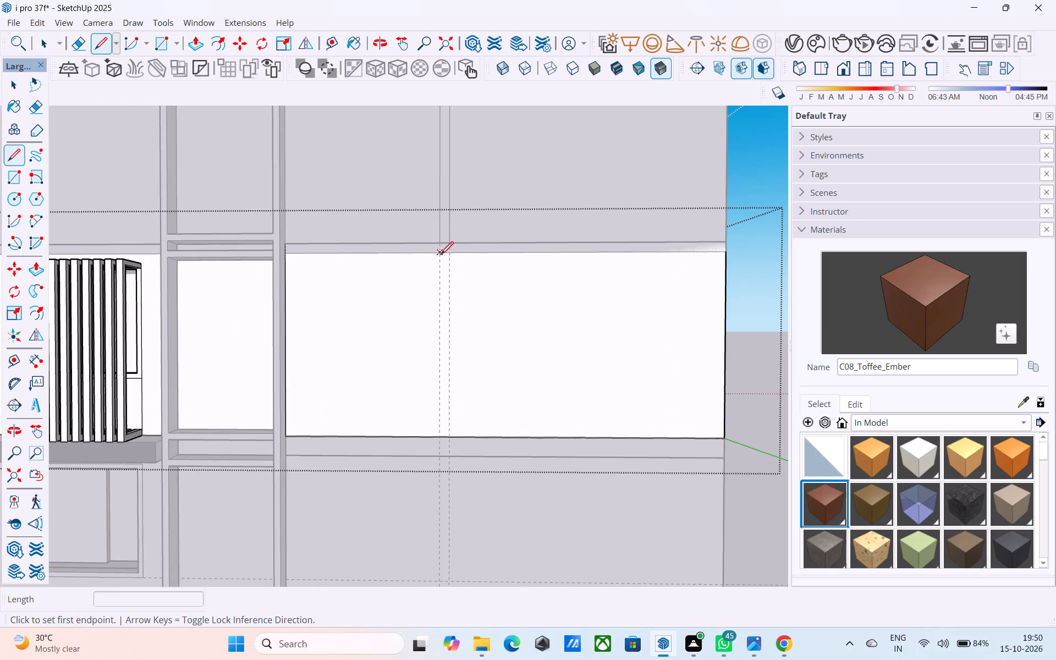
scroll(441, 256, up, 2)
click(441, 256)
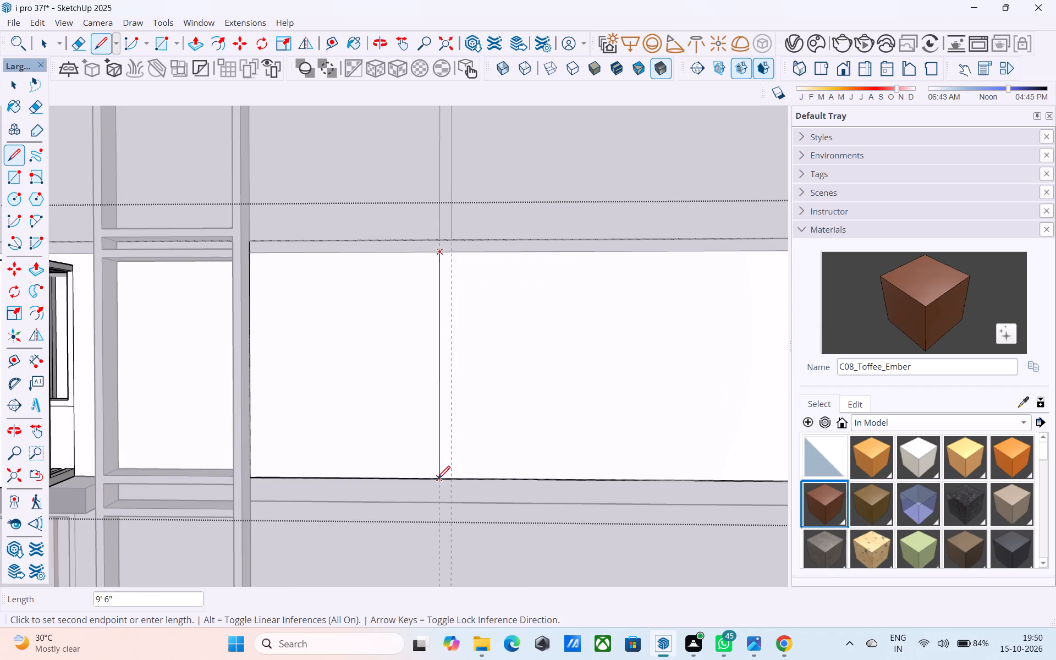
click(437, 480)
key(l)
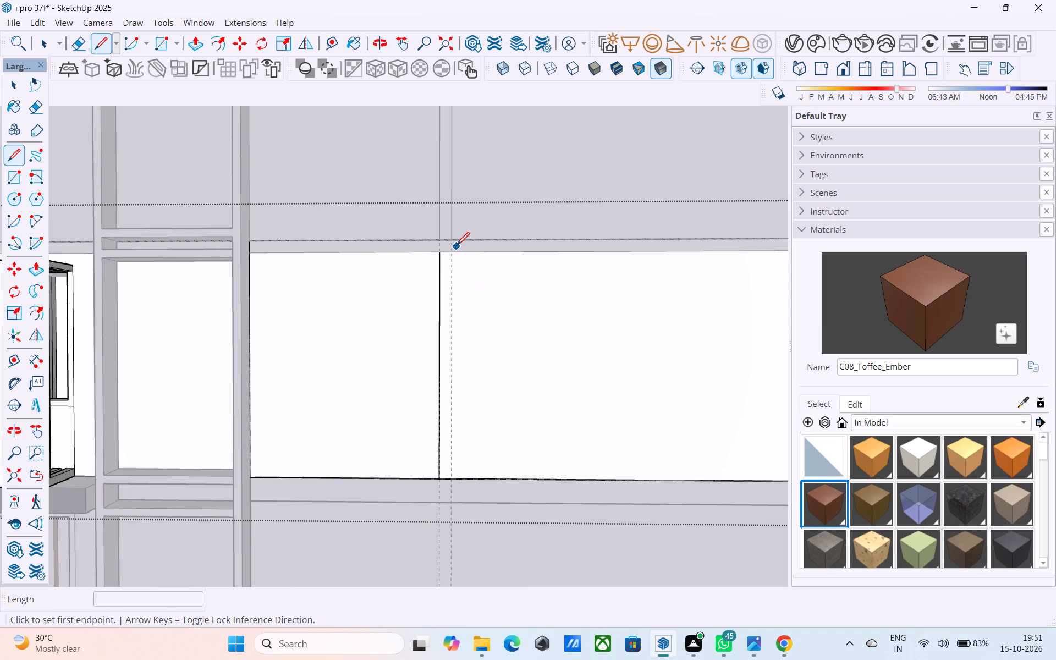
click(450, 256)
click(449, 478)
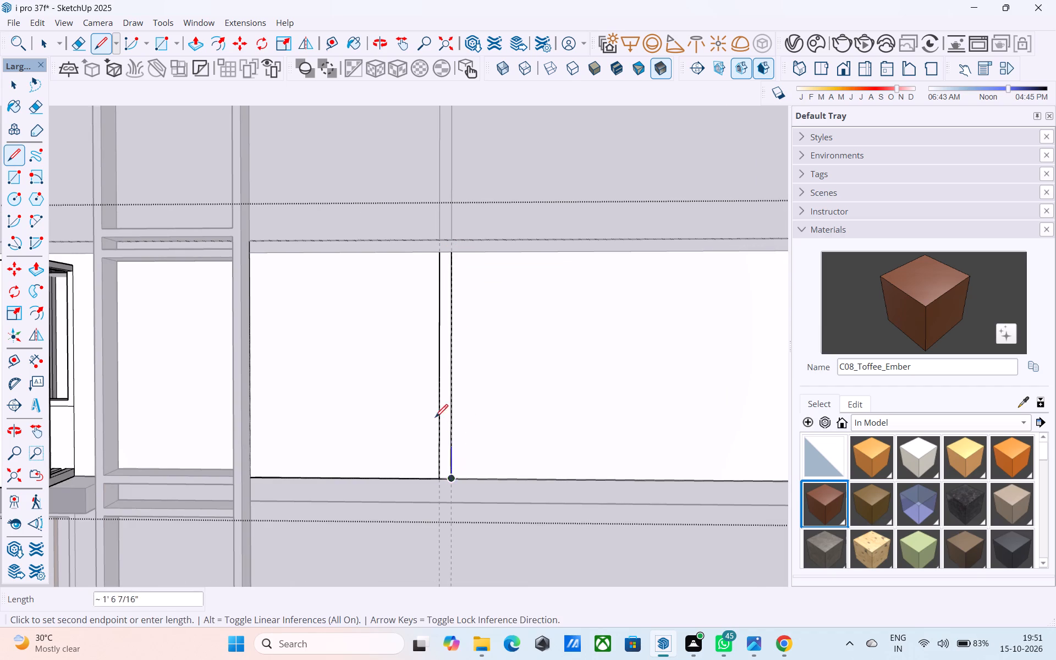
scroll(427, 378, down, 6)
scroll(455, 436, up, 8)
key(space)
click(416, 382)
scroll(416, 382, down, 5)
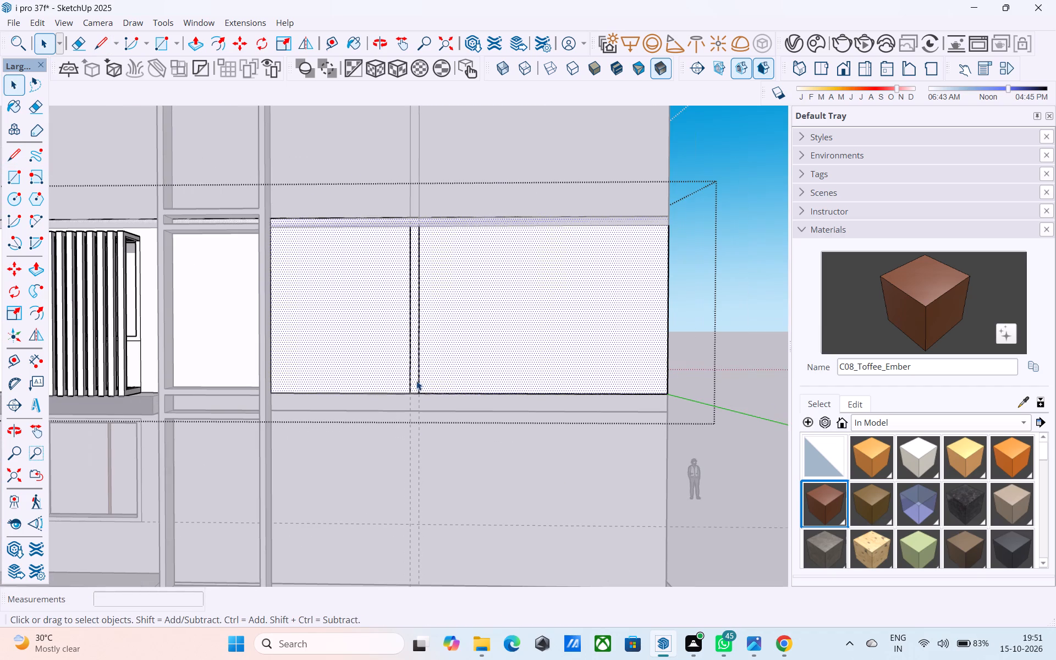
Draw a 6" by 9'6" rectangle over the two lines on the middle-floor wall to form a separate strip.
scroll(416, 381, down, 1)
key(r)
scroll(441, 241, up, 4)
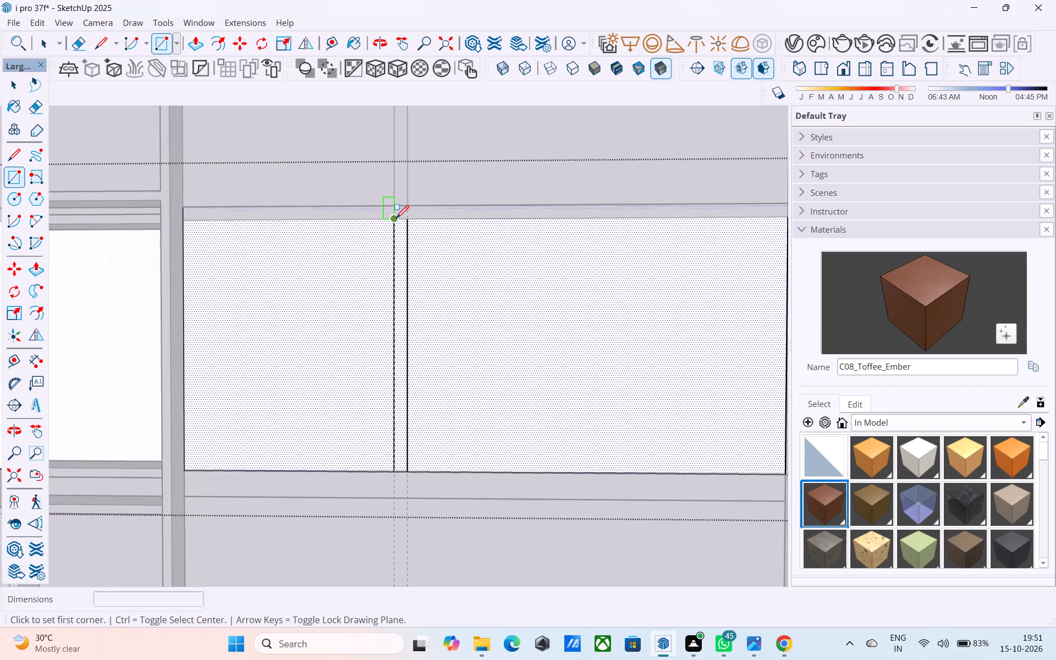
click(394, 219)
click(406, 469)
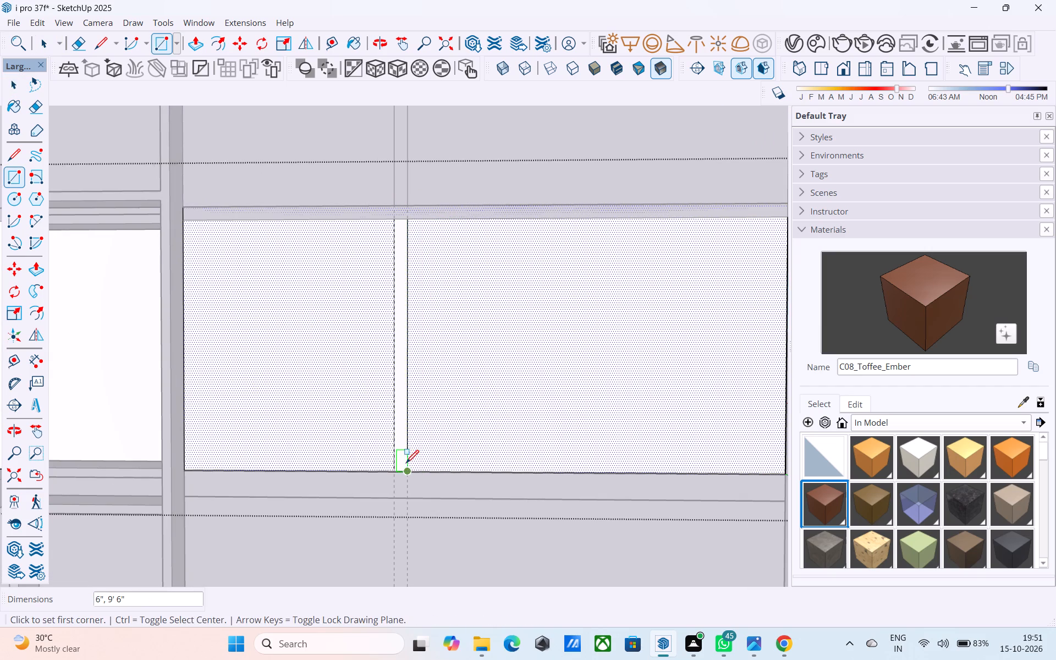
key(space)
Open the ground-floor wall group for editing.
scroll(401, 438, down, 10)
shift+middle_drag(444, 450, 425, 359)
double_click(408, 370)
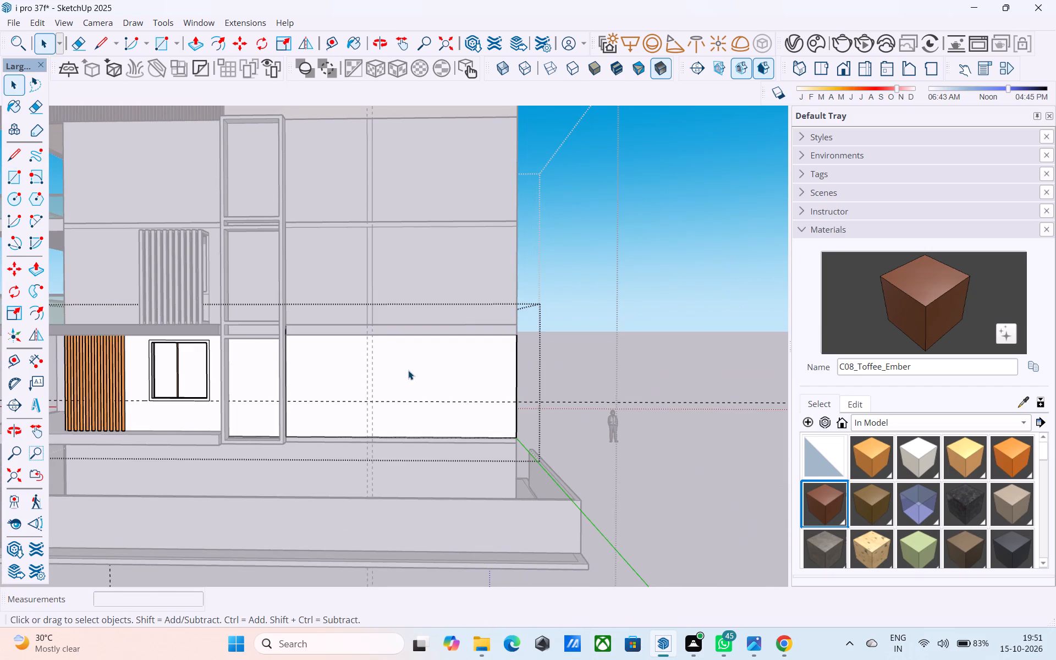
scroll(367, 356, up, 3)
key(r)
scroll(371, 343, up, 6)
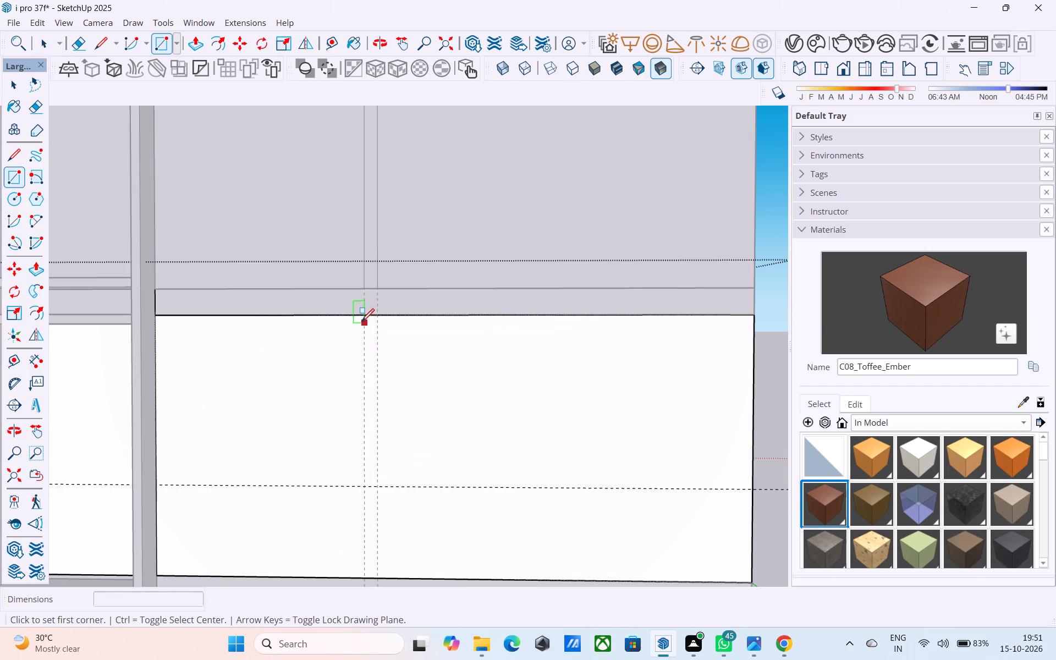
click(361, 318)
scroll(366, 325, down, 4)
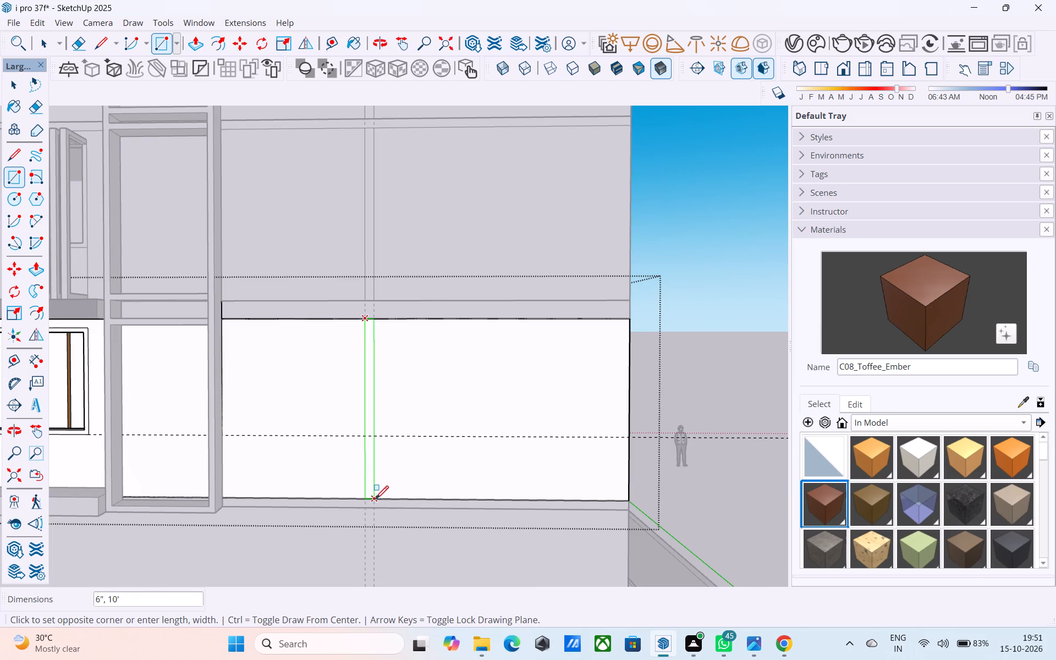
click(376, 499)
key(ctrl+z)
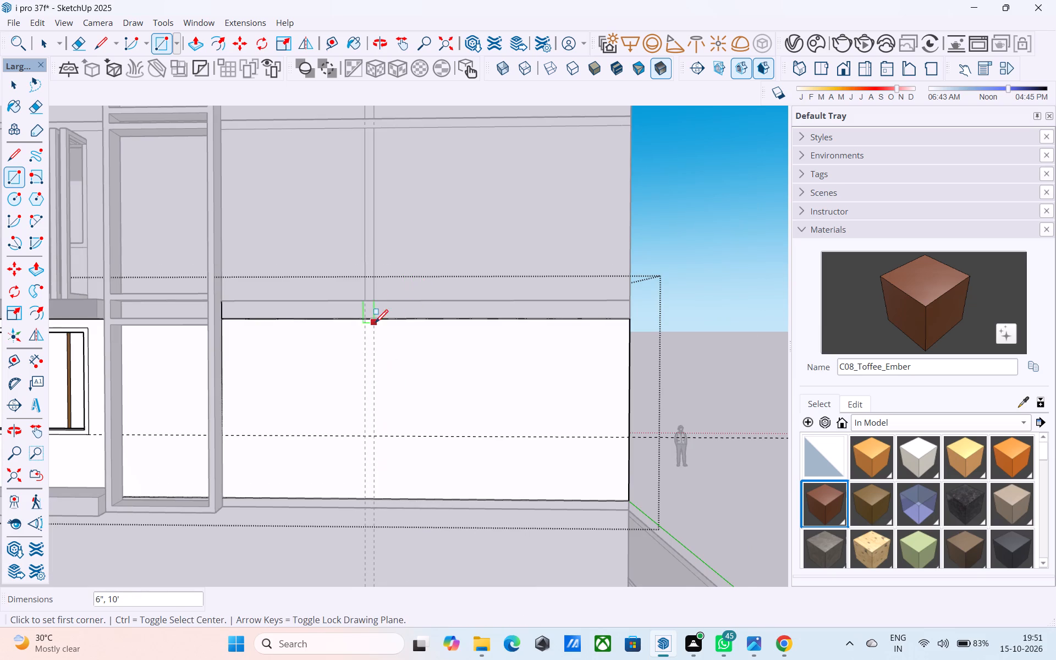
Draw a 6" by 10' rectangle between the two vertical guides on the ground-floor wall.
scroll(374, 323, up, 3)
click(361, 317)
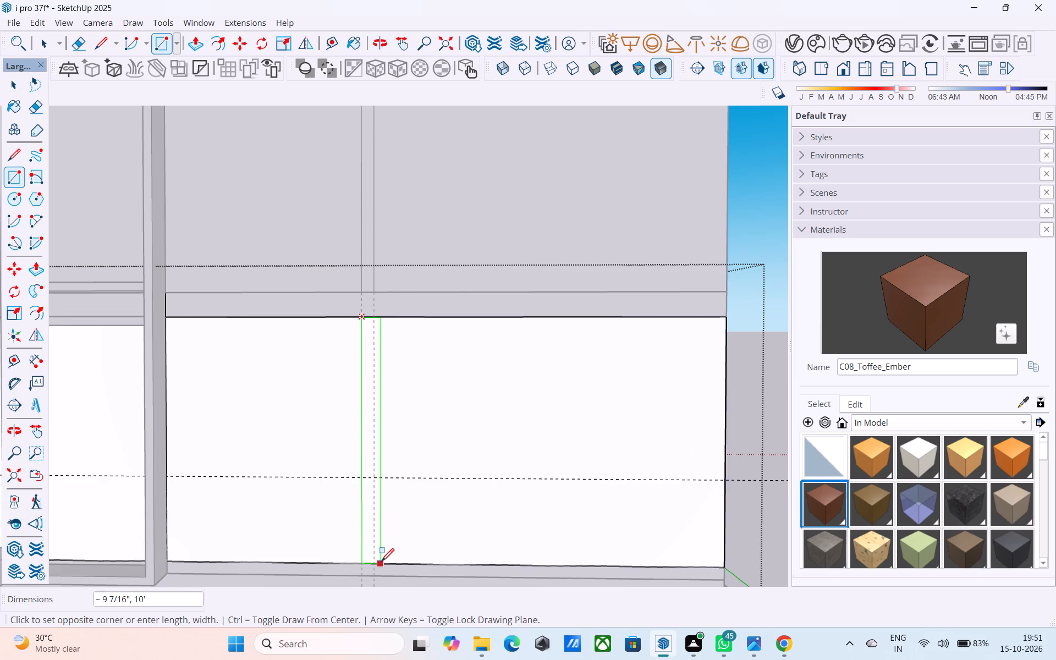
click(376, 564)
scroll(415, 439, down, 5)
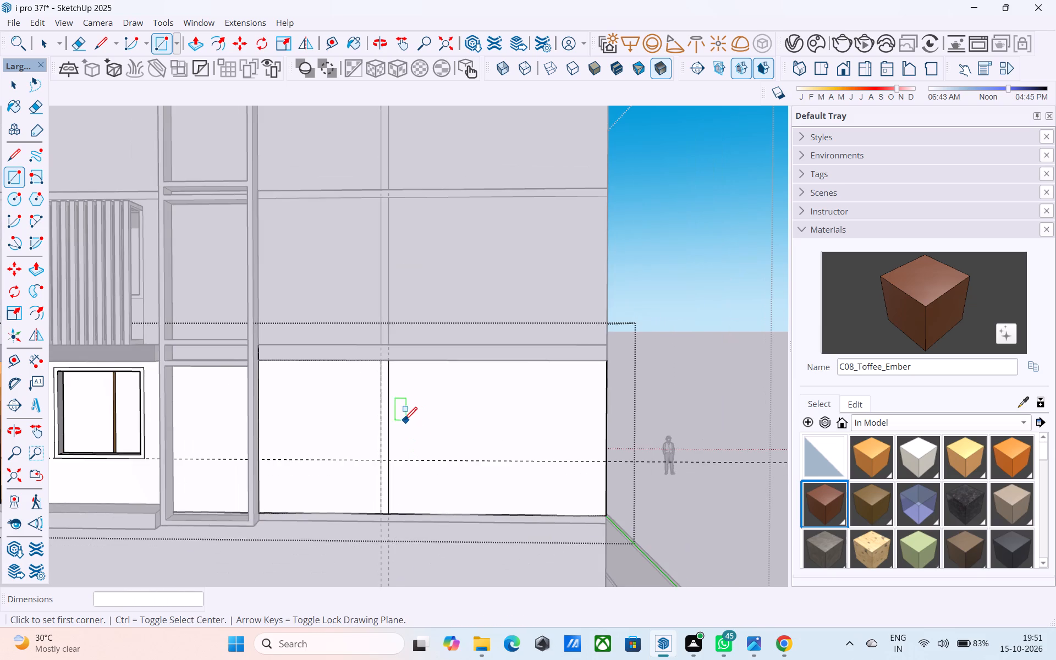
Push/Pull the ground-floor strip outward 1'6", level with the outer face of the side-wall frame.
scroll(404, 421, up, 1)
key(space)
click(384, 418)
key(p)
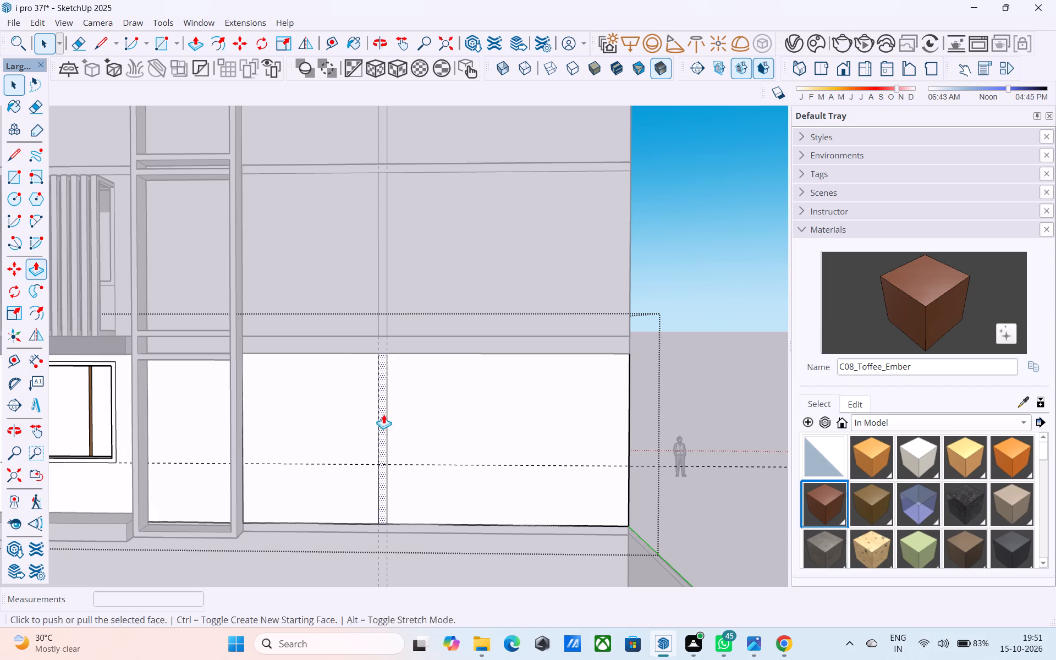
click(384, 414)
key(space)
key(p)
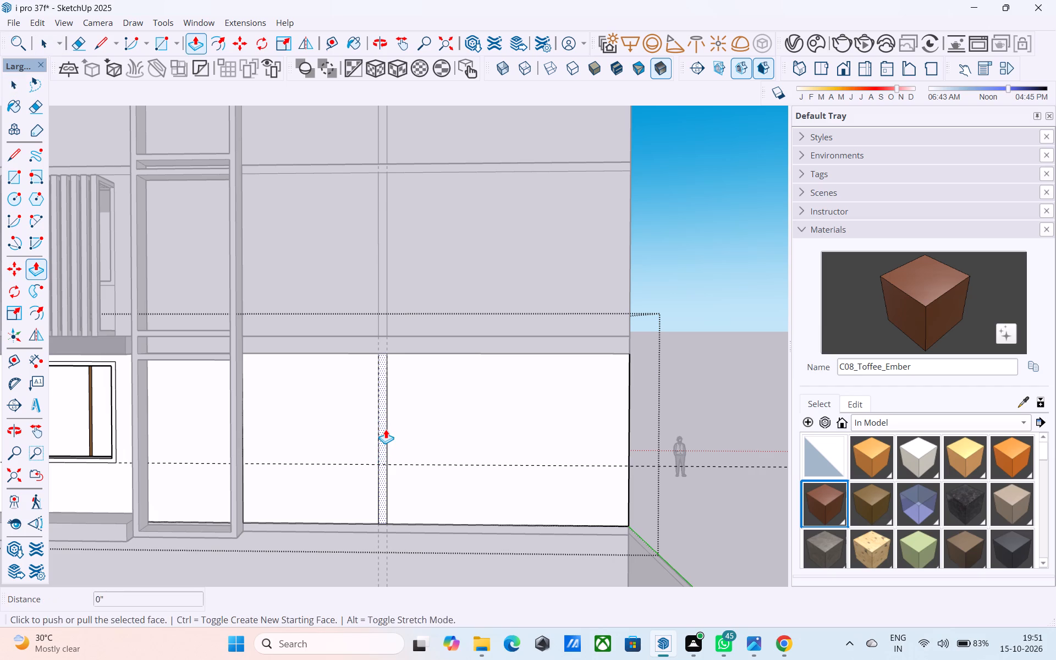
click(386, 428)
click(235, 360)
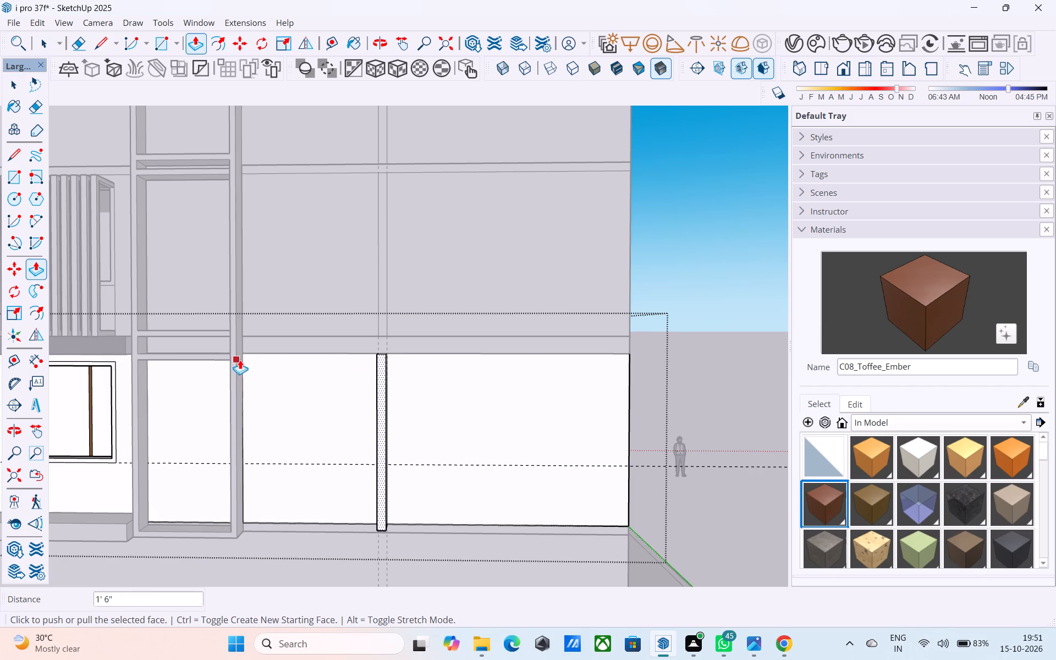
Extend the outer face of the ground-floor fin a further 2' outward.
middle_drag(334, 338, 227, 394)
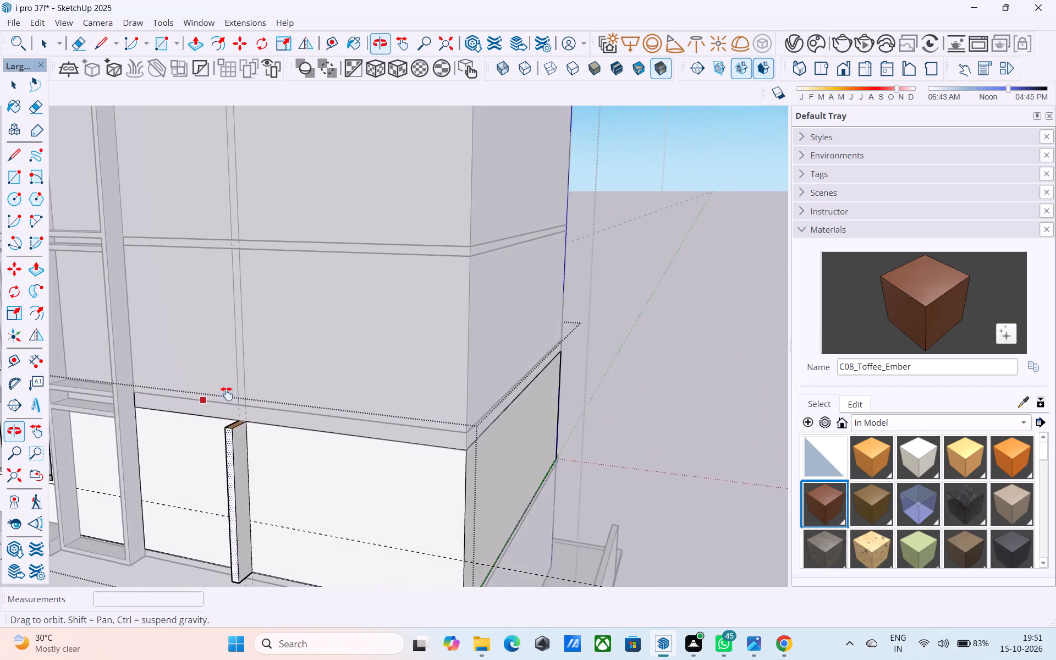
middle_drag(227, 394, 393, 415)
scroll(393, 415, down, 2)
middle_drag(393, 415, 462, 293)
shift+middle_drag(511, 370, 507, 352)
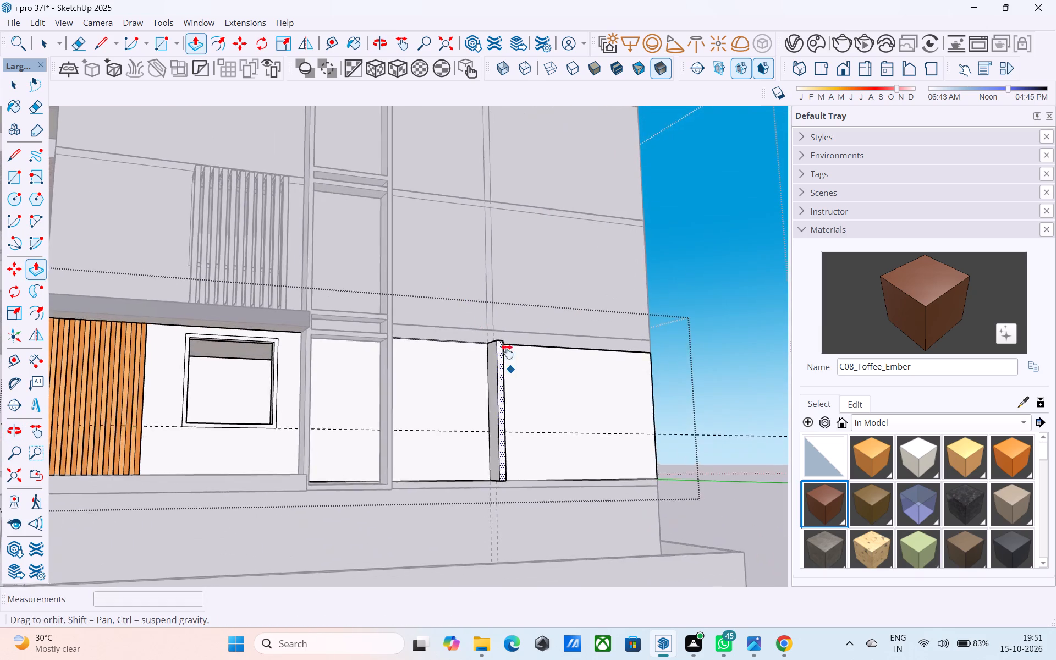
shift+middle_drag(507, 352, 477, 332)
scroll(477, 332, up, 7)
key(space)
click(458, 339)
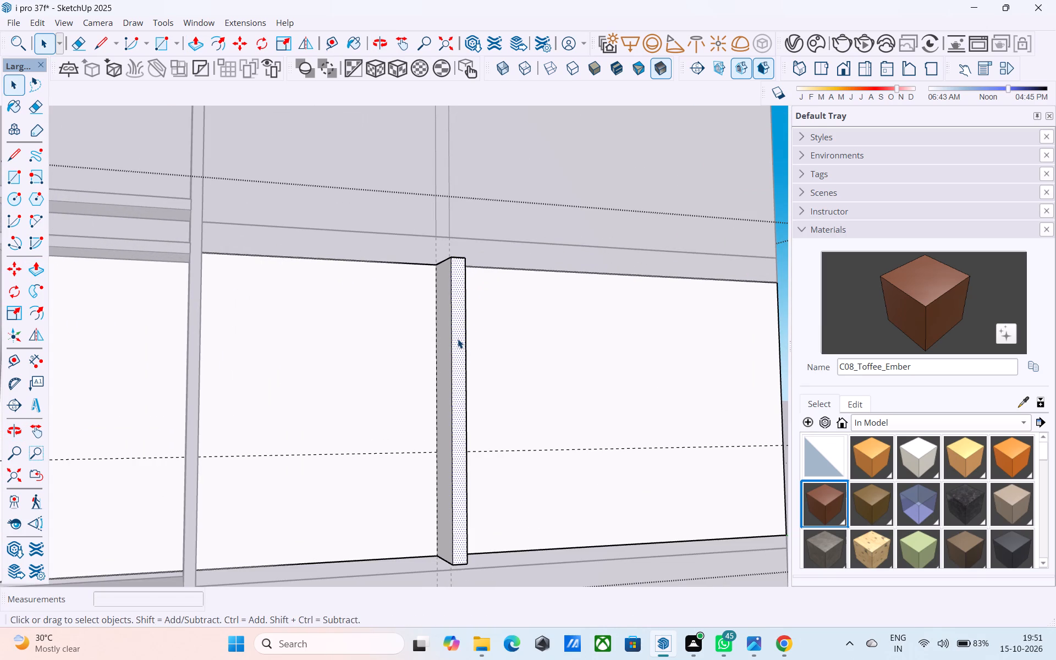
key(p)
click(458, 339)
text(2')
key(Return)
key(space)
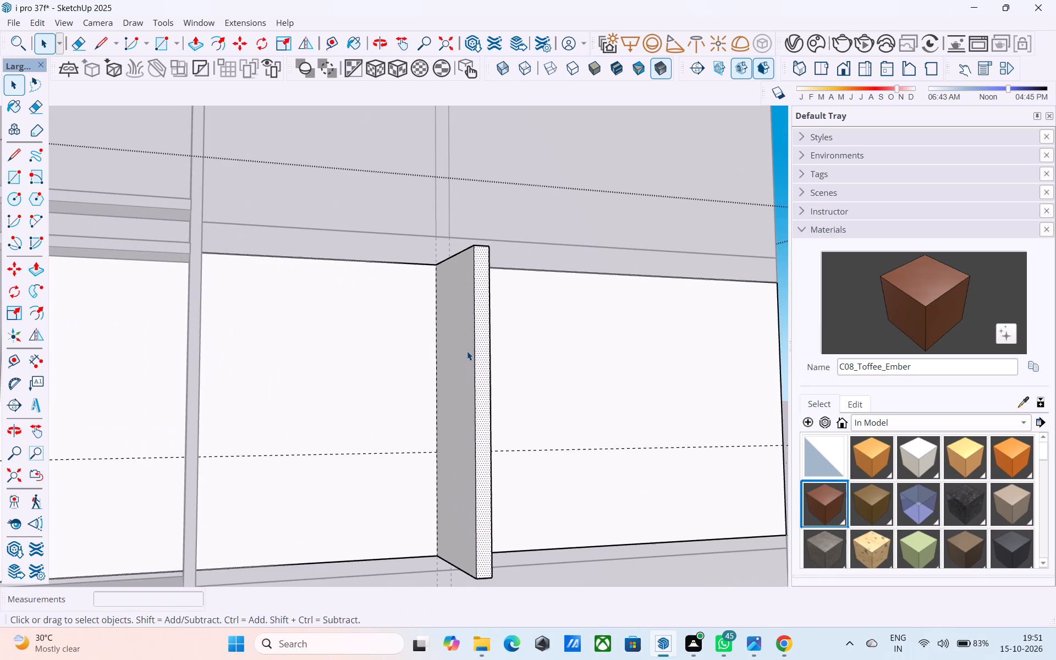
Open the middle-floor wall group and Push/Pull its 6" strip outward 3'6", level with the ground-floor fin.
scroll(467, 354, down, 1)
middle_drag(467, 359, 446, 446)
scroll(449, 436, down, 10)
middle_drag(448, 427, 457, 482)
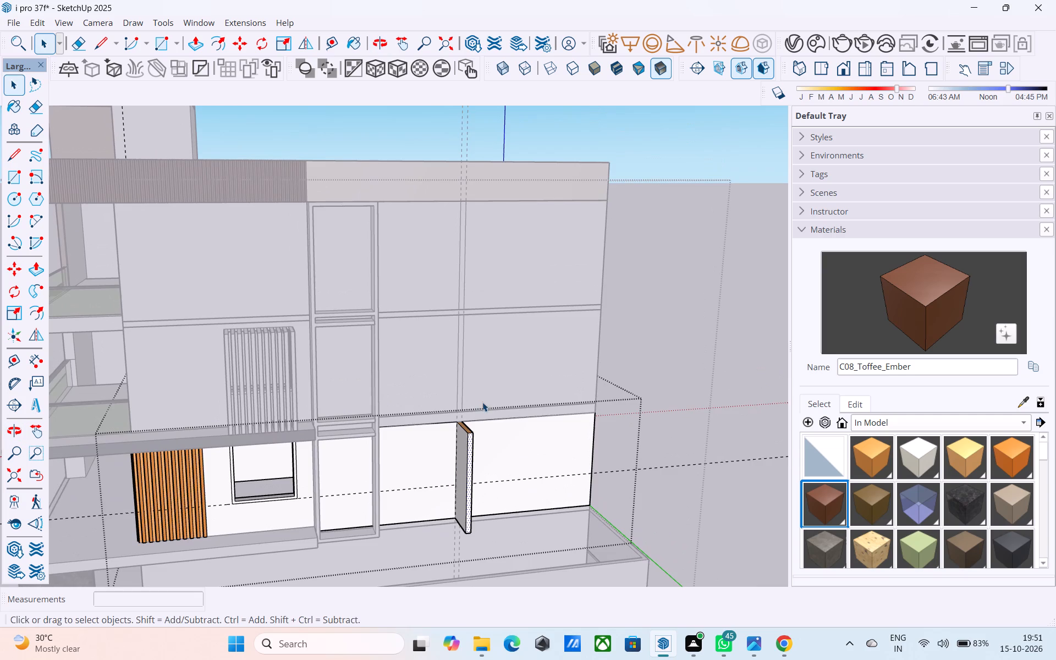
scroll(482, 402, up, 4)
middle_drag(471, 451, 481, 458)
scroll(466, 417, up, 3)
click(457, 393)
double_click(457, 393)
click(457, 392)
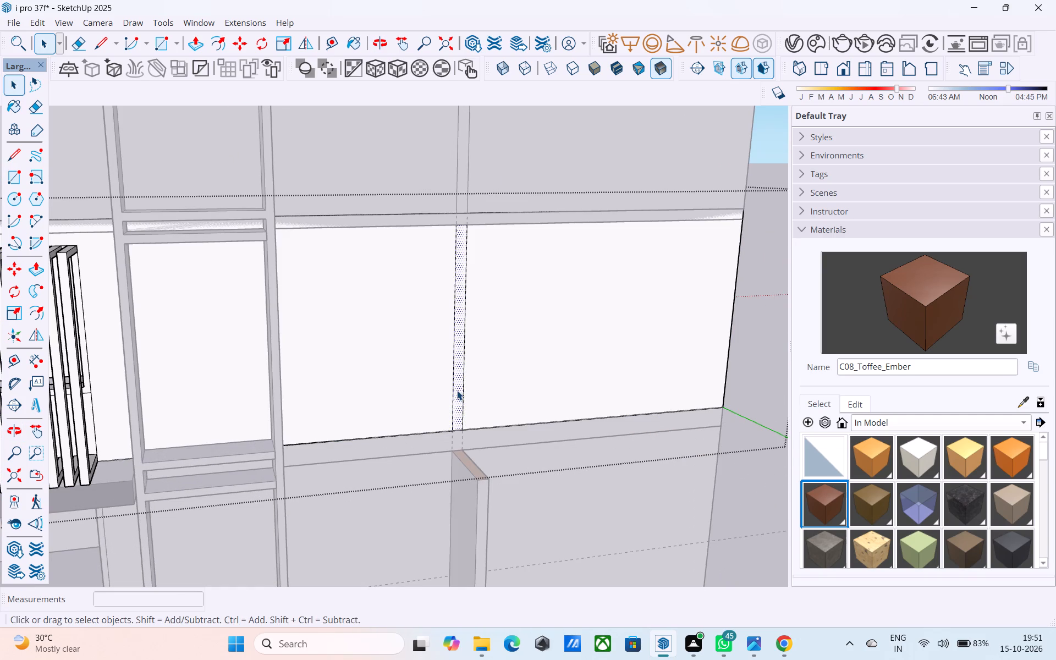
key(p)
click(457, 391)
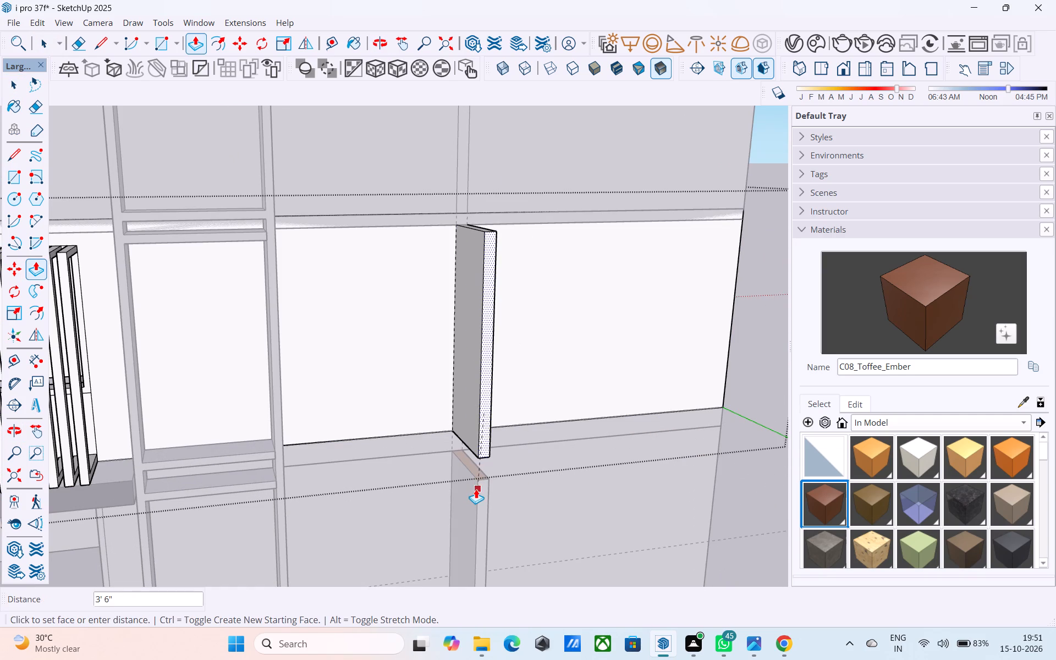
click(478, 490)
key(space)
Open the top-floor wall group and Push/Pull its 6" strip outward, level with the fins below.
scroll(475, 433, down, 2)
shift+middle_drag(475, 433, 449, 527)
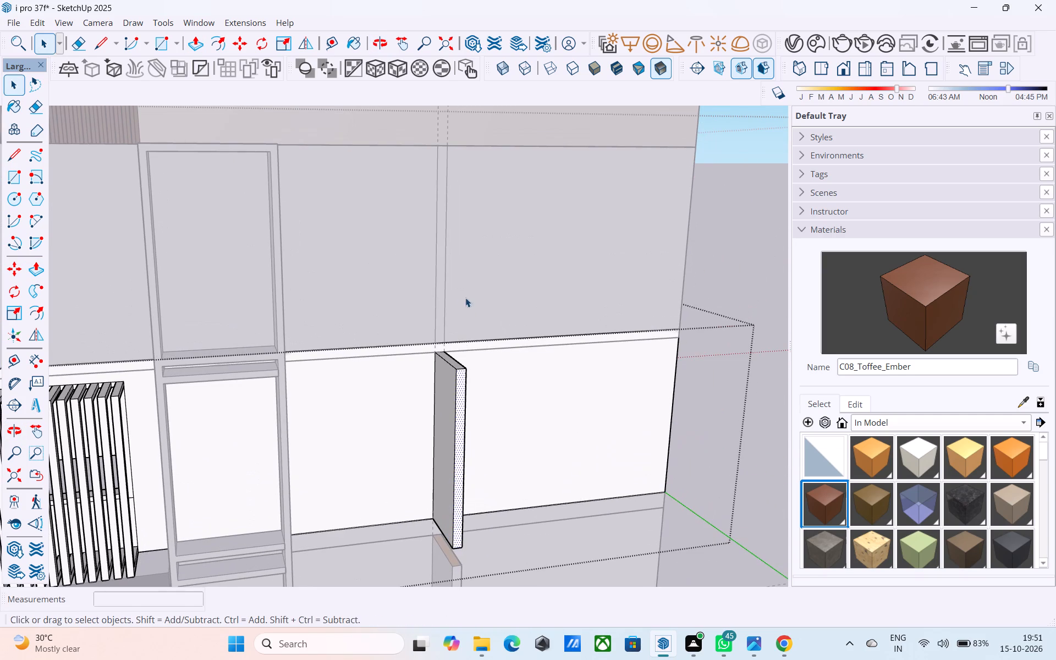
double_click(437, 287)
scroll(438, 287, up, 3)
click(438, 287)
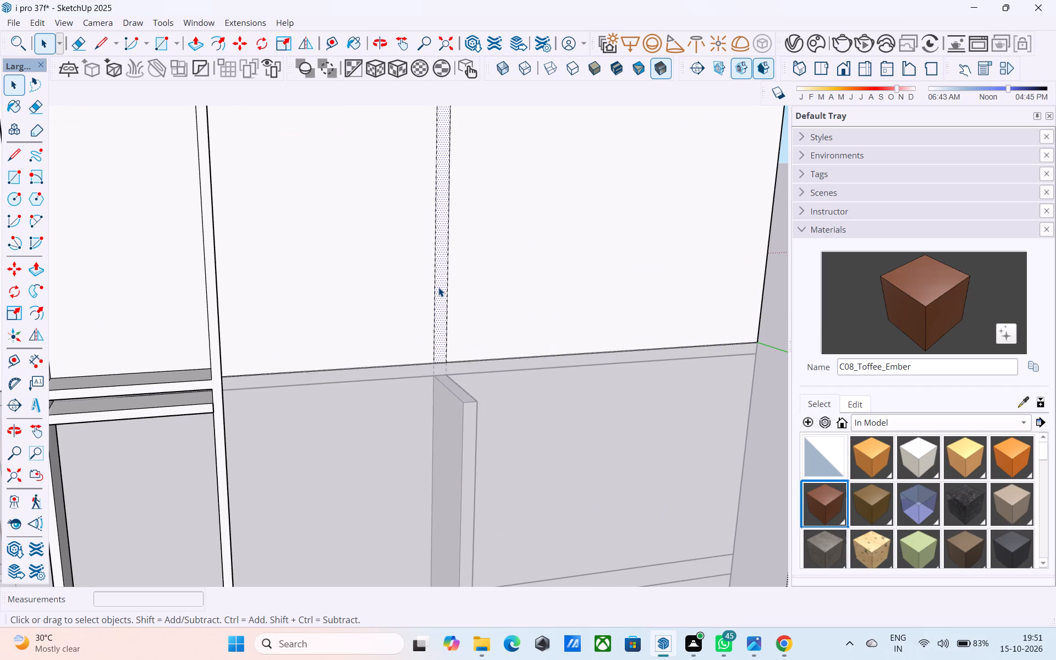
key(p)
click(438, 287)
click(465, 427)
scroll(465, 426, down, 9)
middle_drag(469, 427, 287, 357)
scroll(592, 293, up, 3)
key(space)
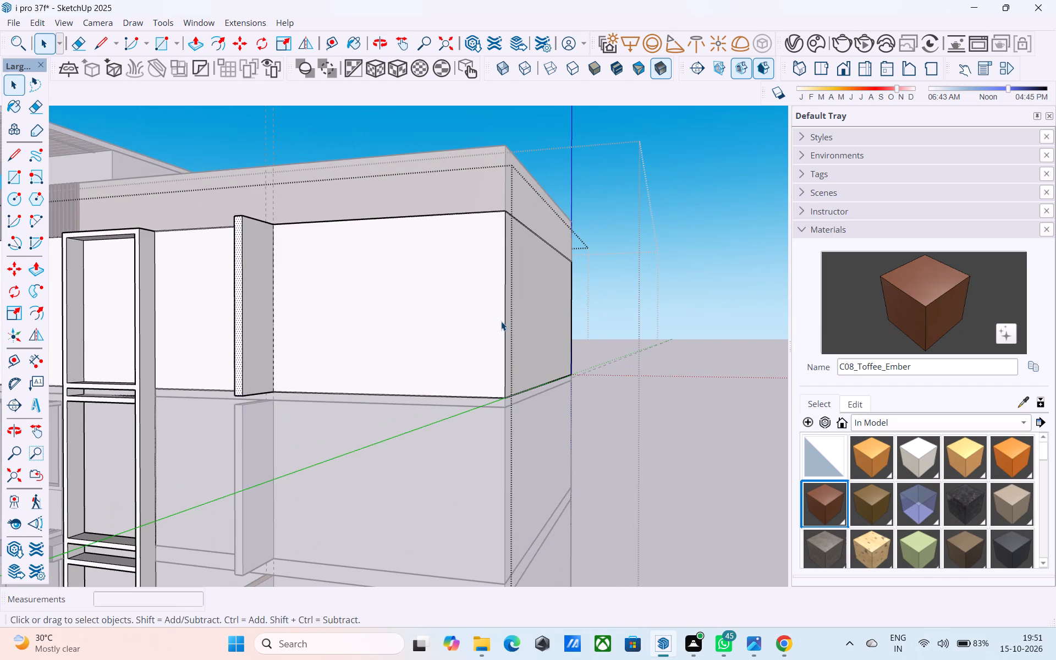
Copy the vertical rear-corner edge of the top-floor side wall 6" inward along the wall.
middle_drag(501, 321, 529, 420)
scroll(546, 409, up, 3)
click(538, 399)
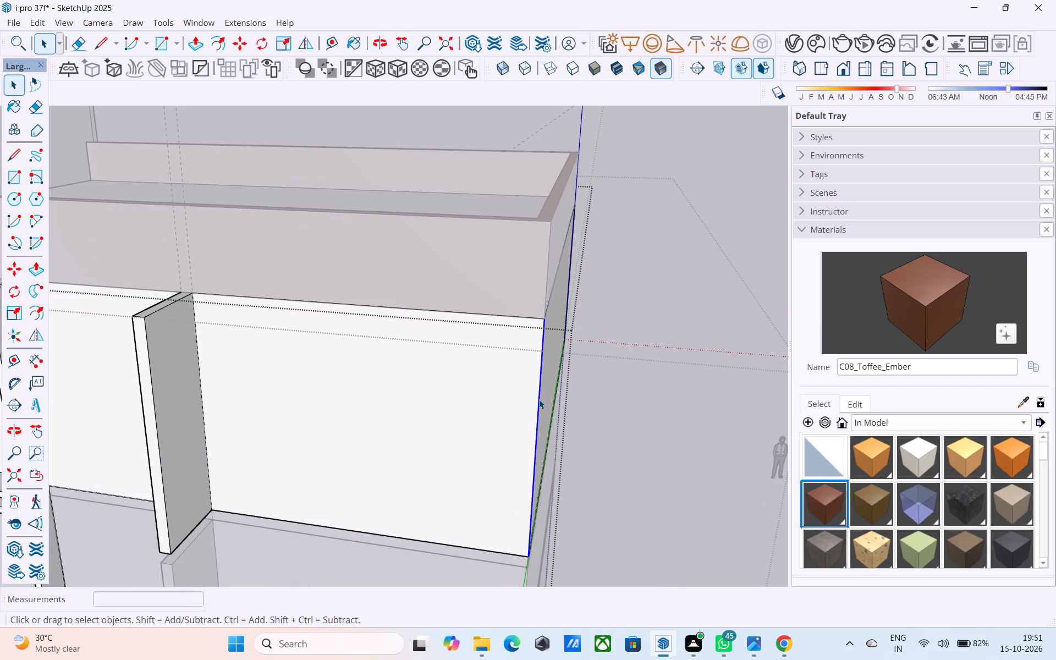
key(m)
click(544, 326)
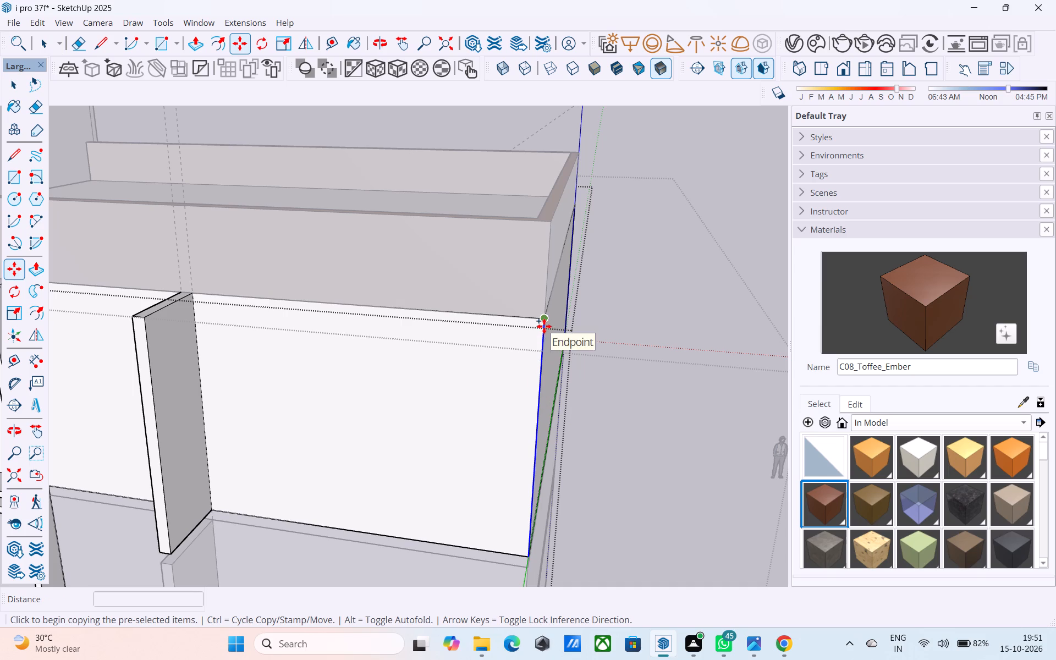
text(6")
key(Return)
key(space)
Open the middle-floor wall group for editing.
scroll(517, 311, down, 4)
shift+middle_drag(531, 415, 541, 173)
double_click(458, 300)
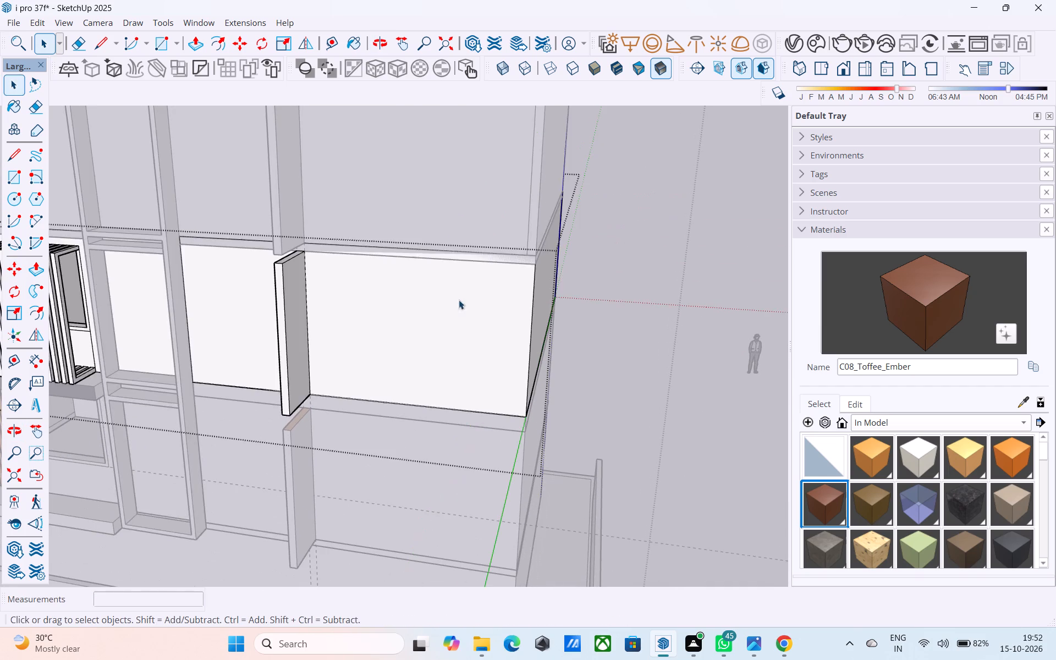
scroll(492, 295, up, 3)
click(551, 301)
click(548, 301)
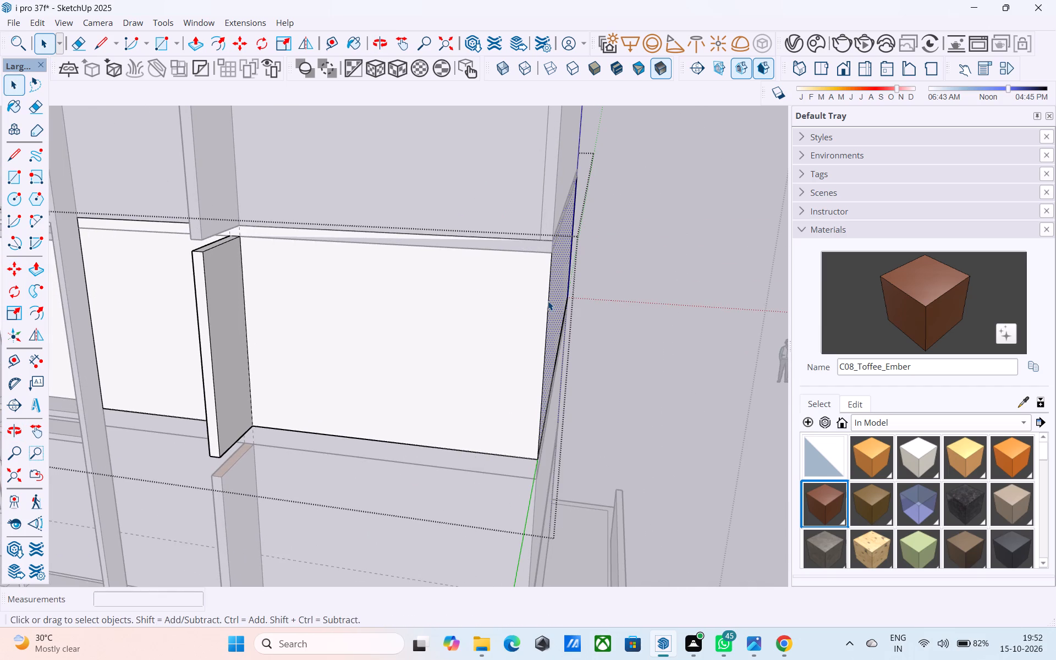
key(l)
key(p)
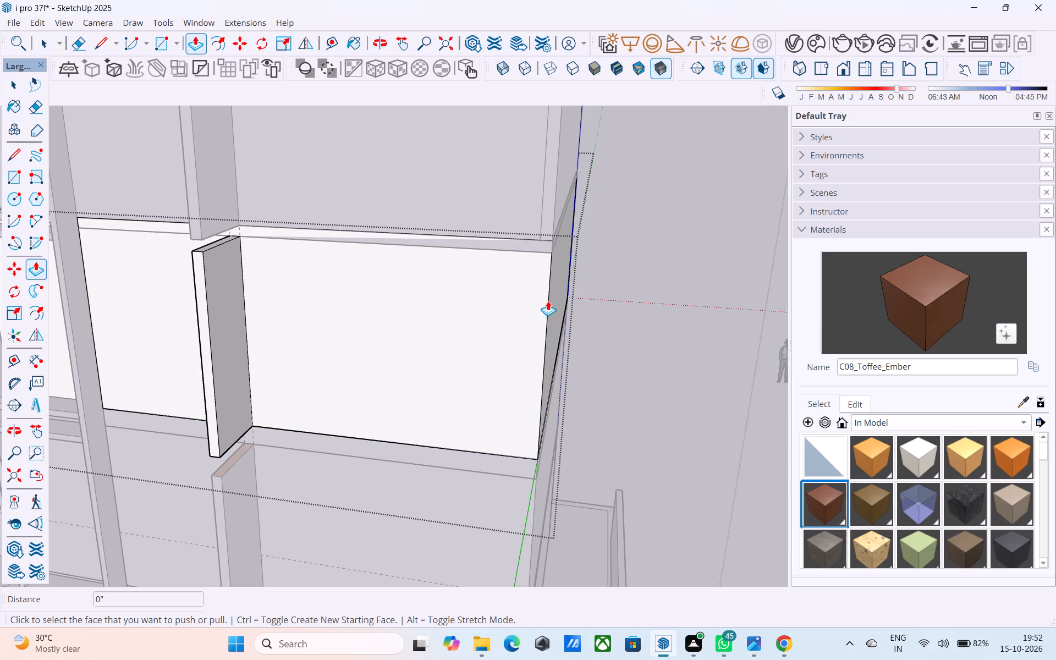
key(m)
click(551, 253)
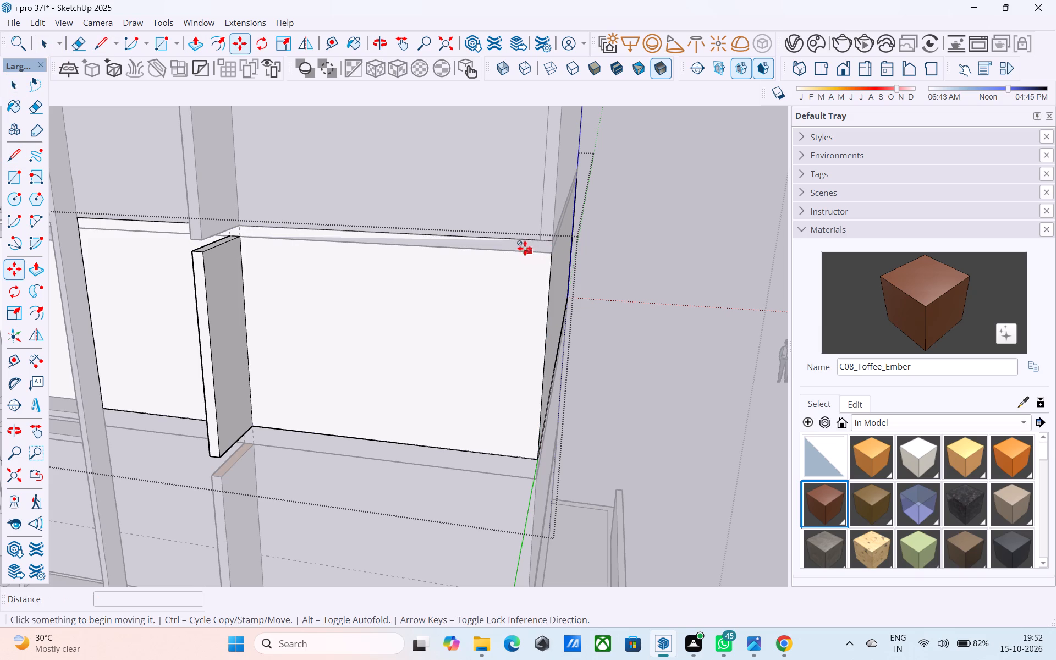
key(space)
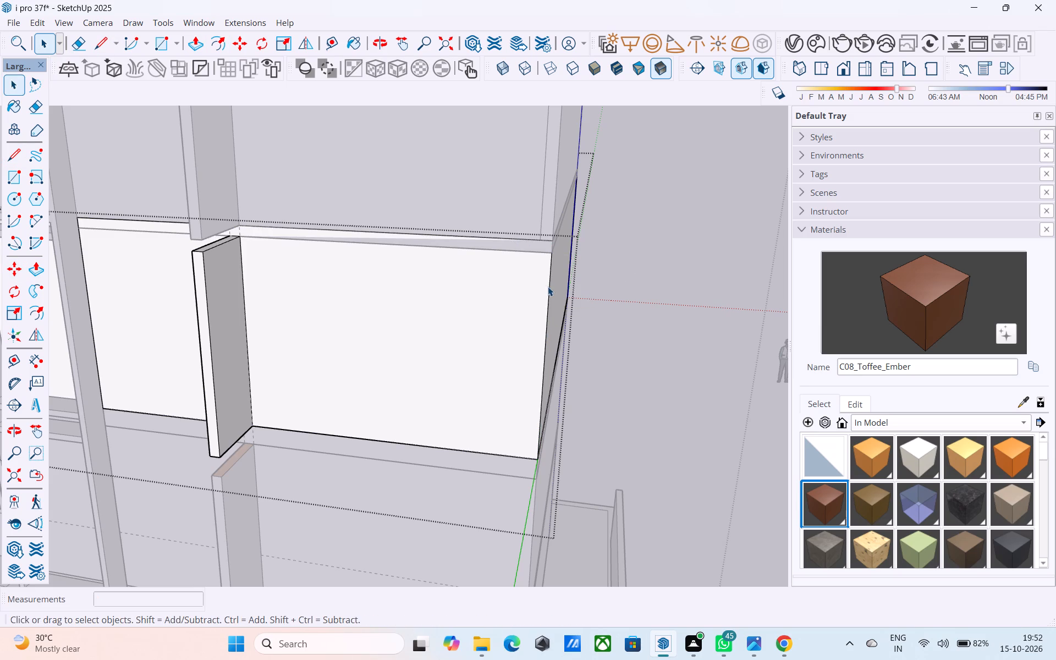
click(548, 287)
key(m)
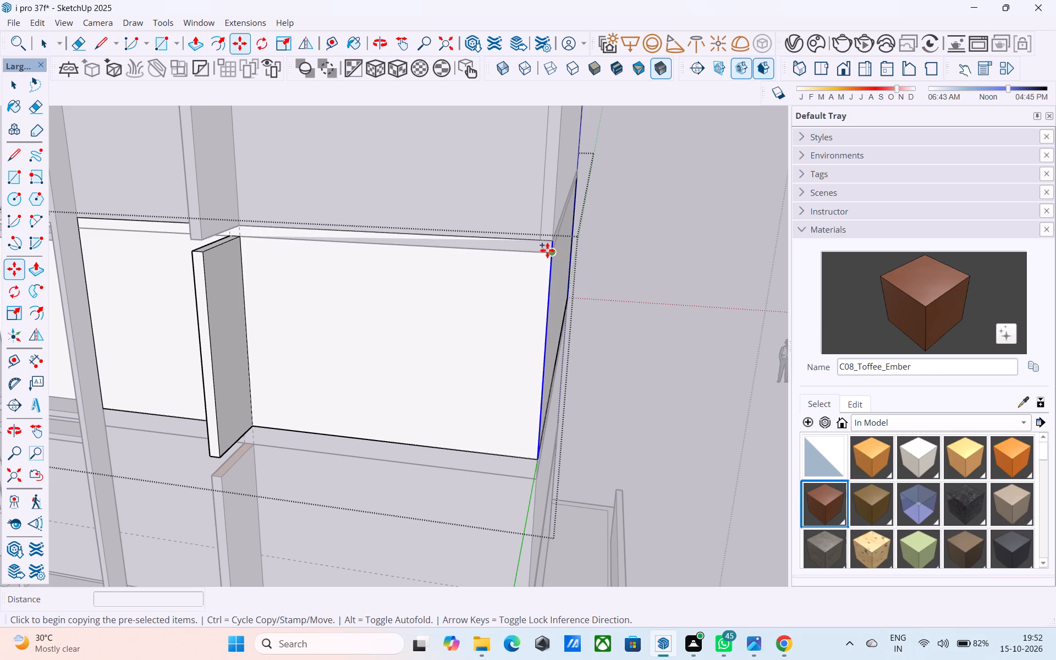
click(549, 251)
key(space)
Copy the vertical rear-corner edge of the middle-floor side wall 6" inward along the wall.
scroll(544, 268, up, 3)
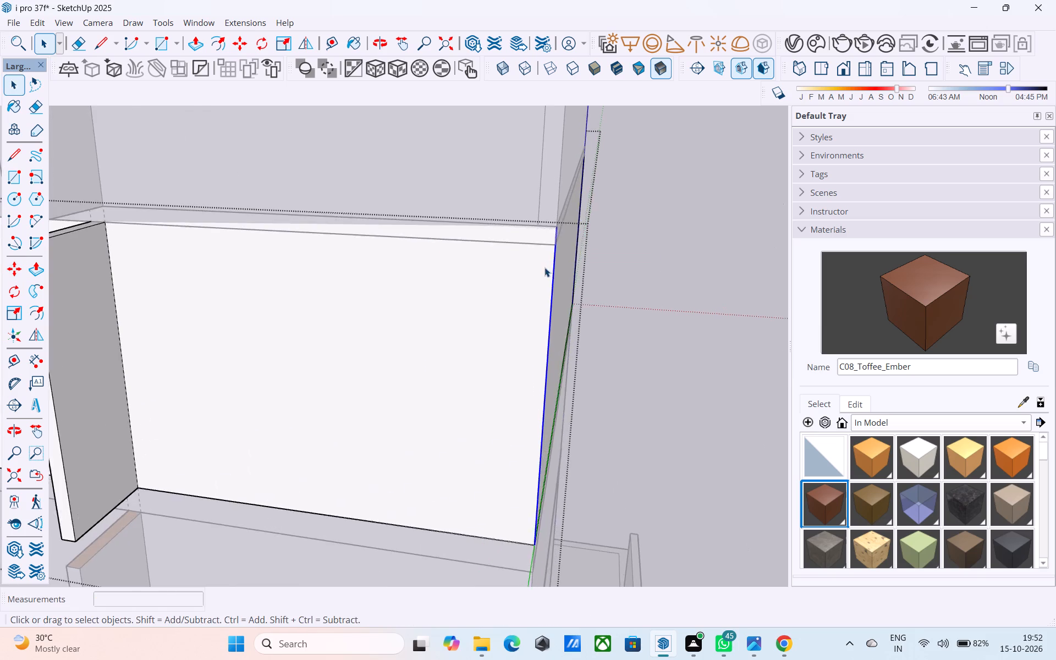
scroll(544, 267, up, 2)
middle_drag(542, 263, 514, 239)
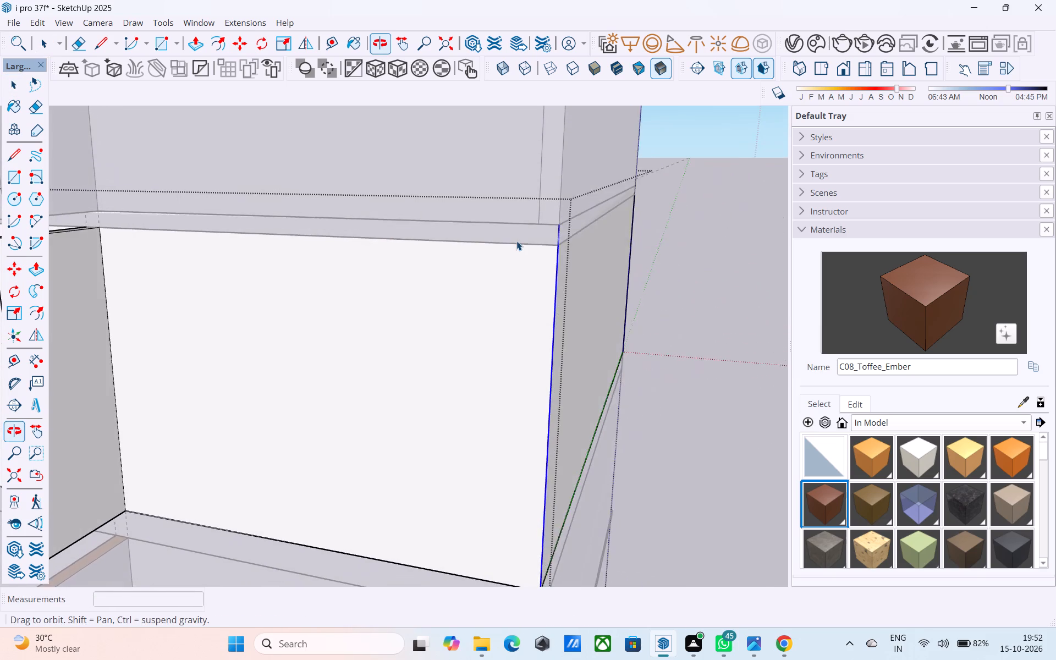
middle_drag(516, 241, 528, 207)
click(557, 289)
scroll(560, 289, down, 2)
middle_click(560, 290)
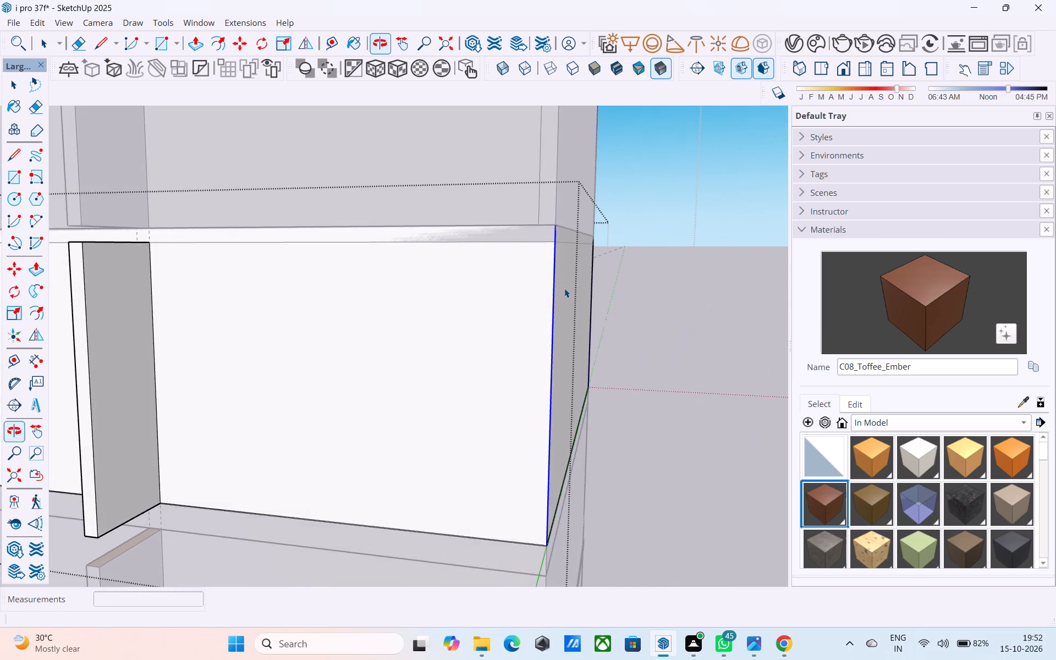
scroll(565, 288, down, 5)
key(m)
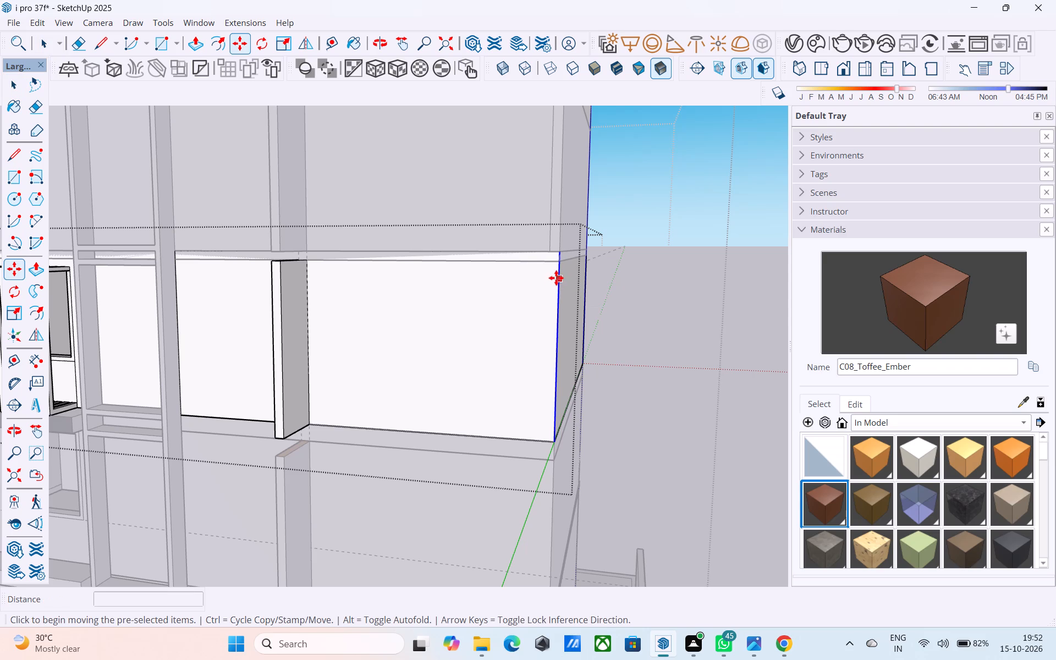
click(557, 255)
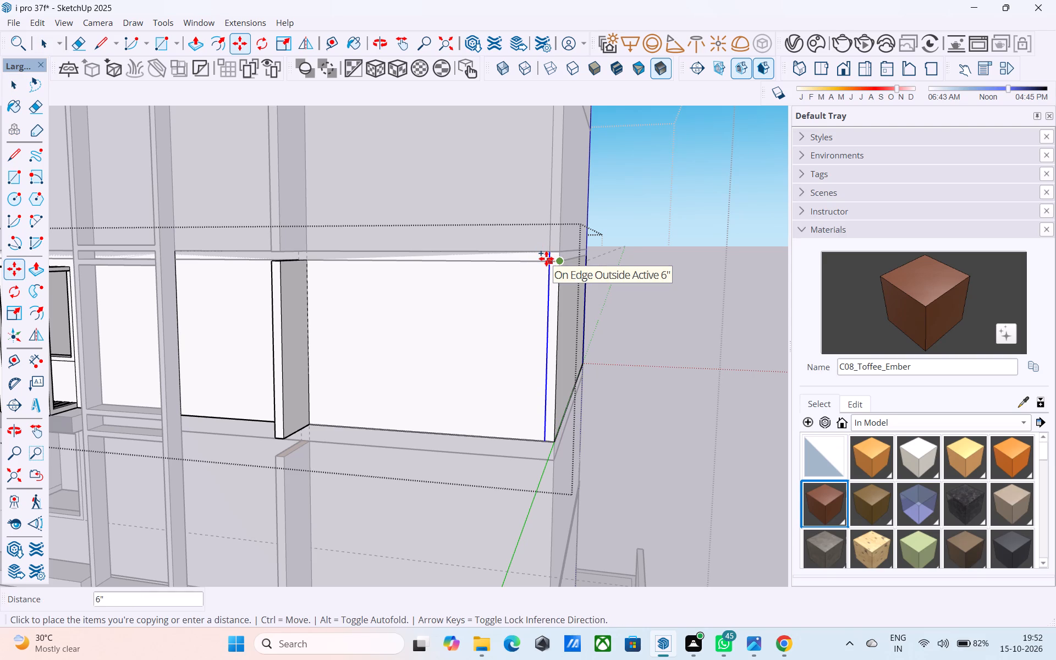
click(546, 258)
key(space)
Draw a 6" wide rectangle between the copied edge and the rear corner, down to the bottom of the middle-floor wall.
scroll(552, 267, up, 4)
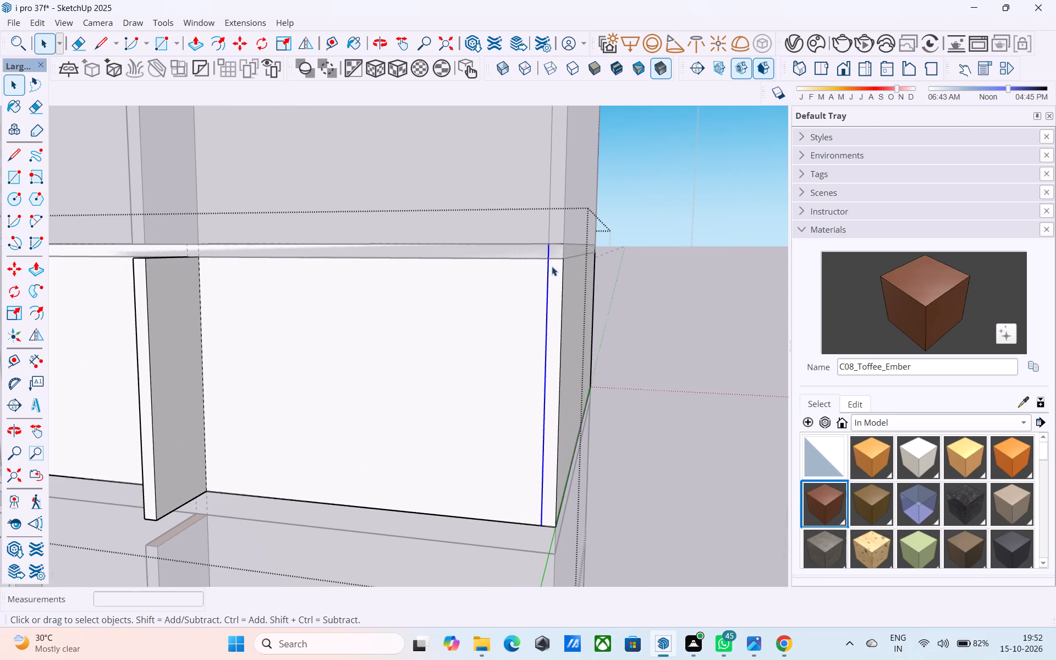
key(r)
click(550, 258)
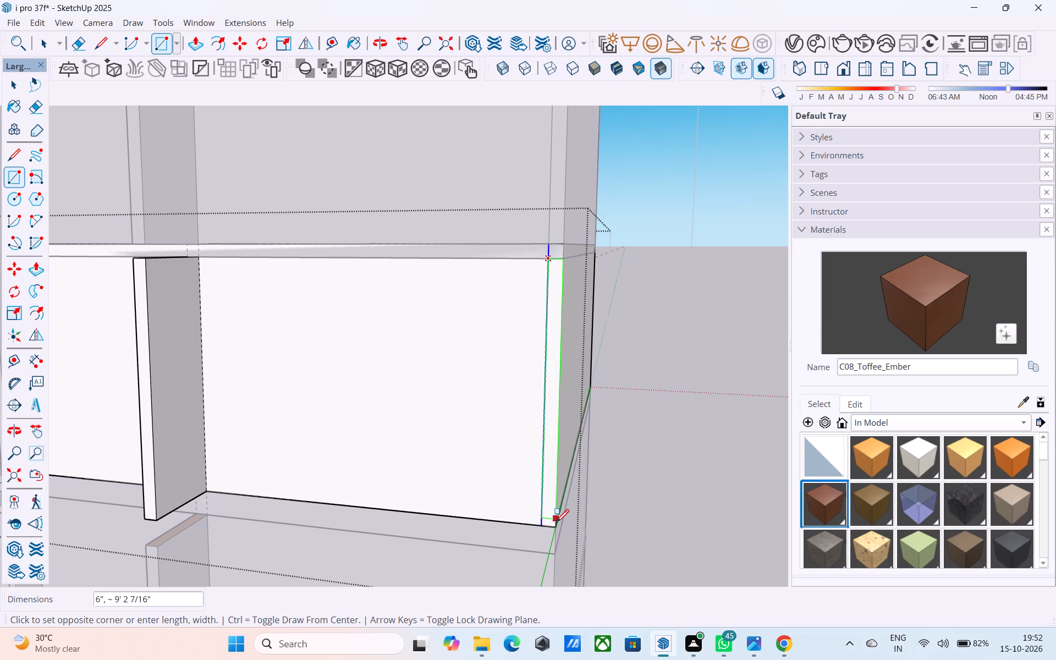
click(553, 525)
key(space)
Push/Pull the middle-floor corner strip outward 3'6", level with the existing fin.
click(549, 504)
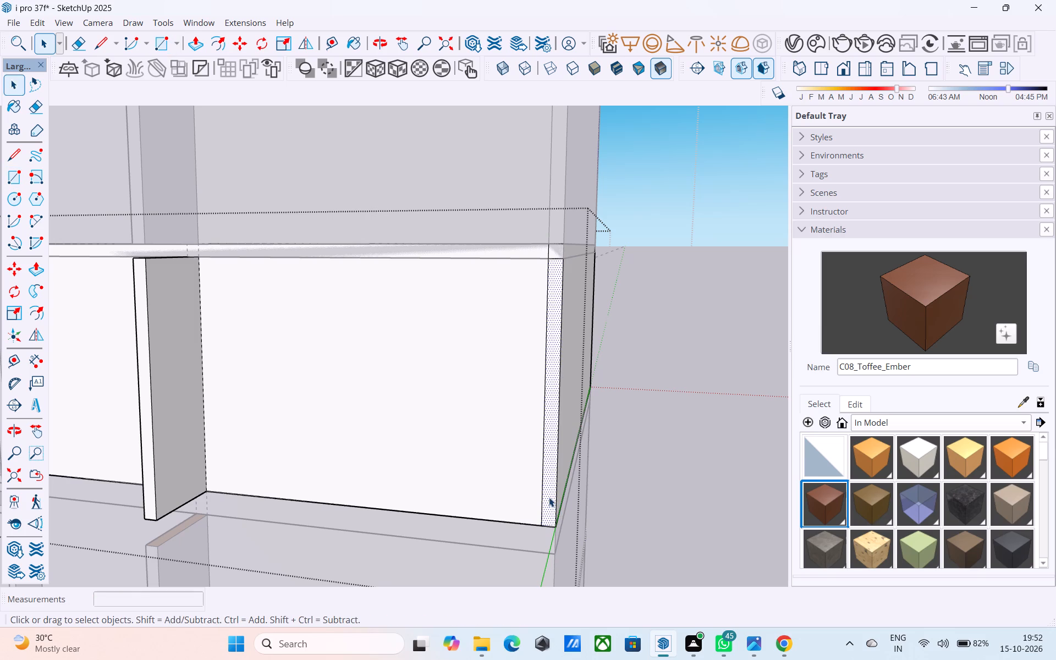
key(p)
click(549, 497)
click(146, 354)
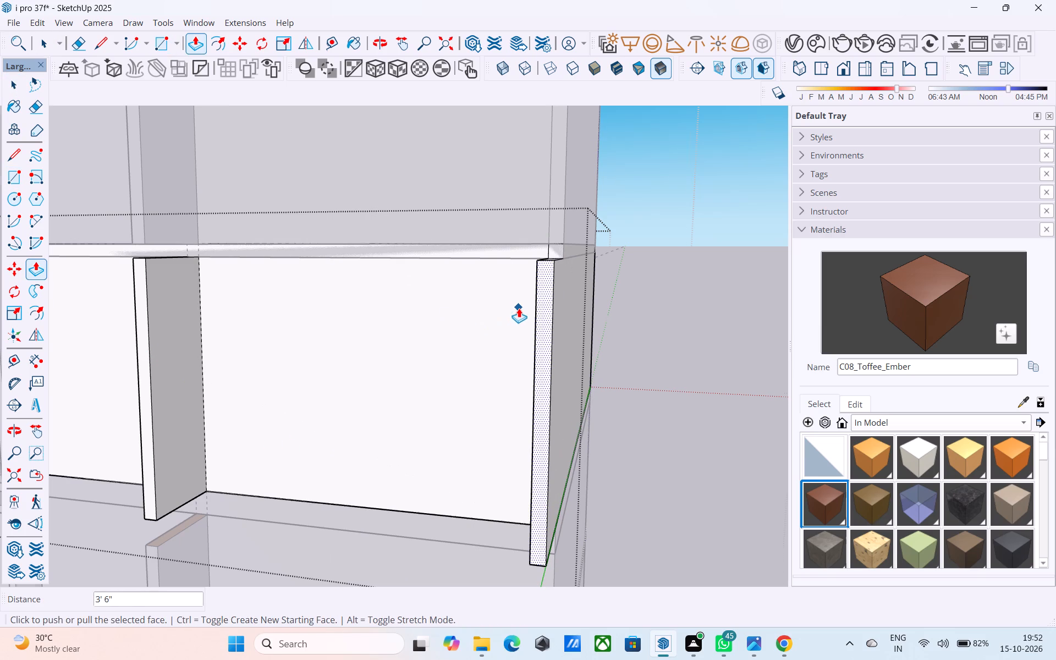
scroll(519, 308, down, 2)
shift+middle_drag(519, 309, 508, 396)
key(space)
Open the top-floor wall group and Push/Pull its rear-corner strip outward by the same distance as the middle-floor corner fin.
scroll(529, 369, up, 2)
triple_click(537, 352)
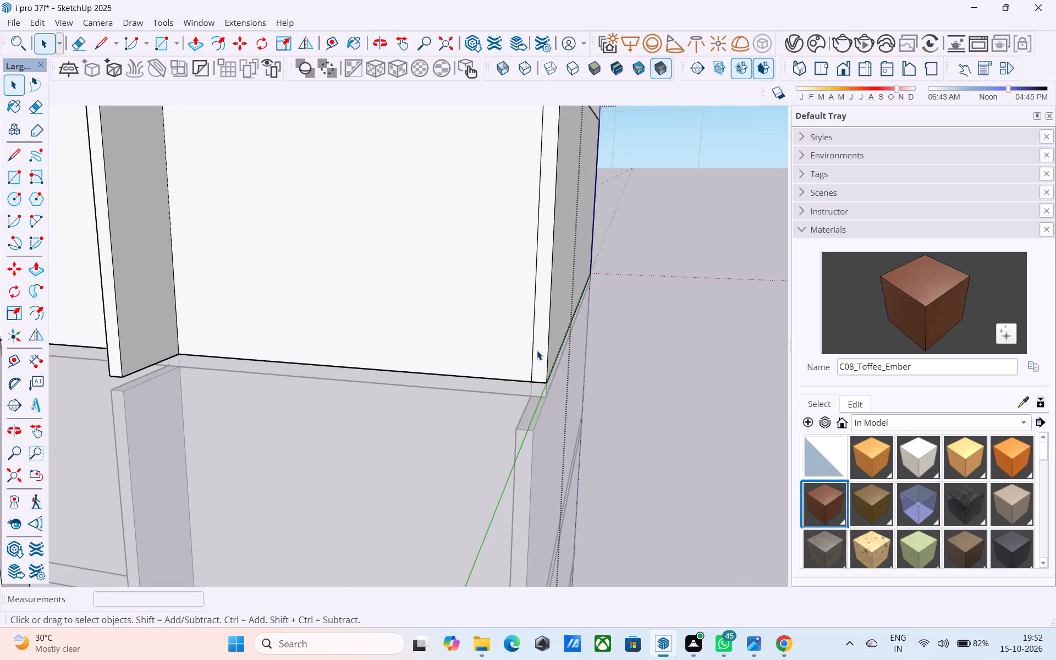
double_click(538, 344)
click(538, 336)
key(p)
double_click(538, 336)
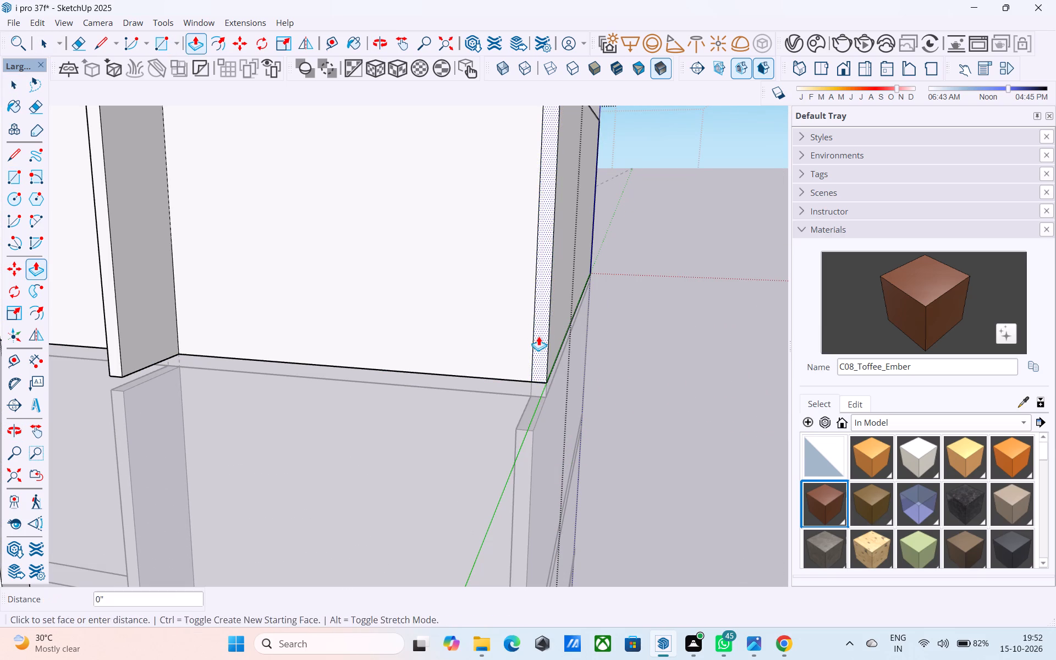
key(space)
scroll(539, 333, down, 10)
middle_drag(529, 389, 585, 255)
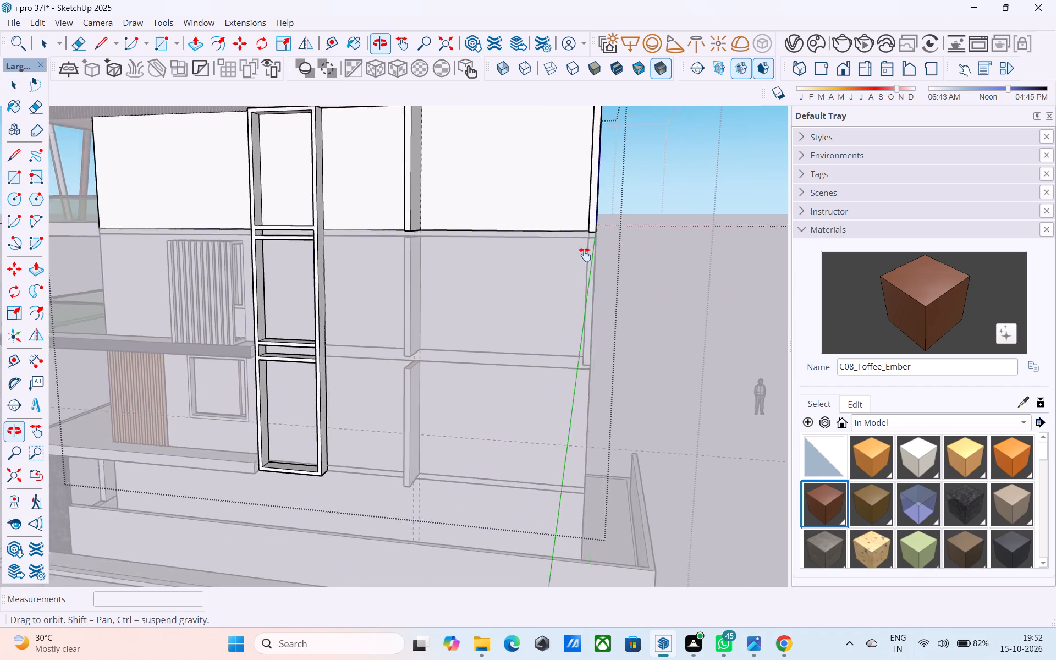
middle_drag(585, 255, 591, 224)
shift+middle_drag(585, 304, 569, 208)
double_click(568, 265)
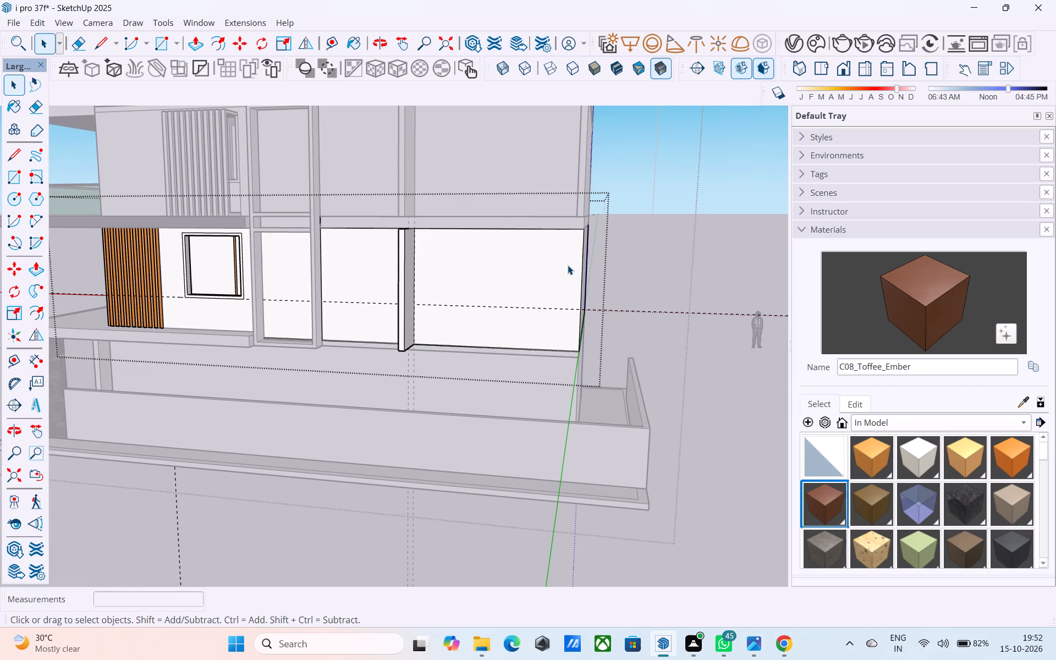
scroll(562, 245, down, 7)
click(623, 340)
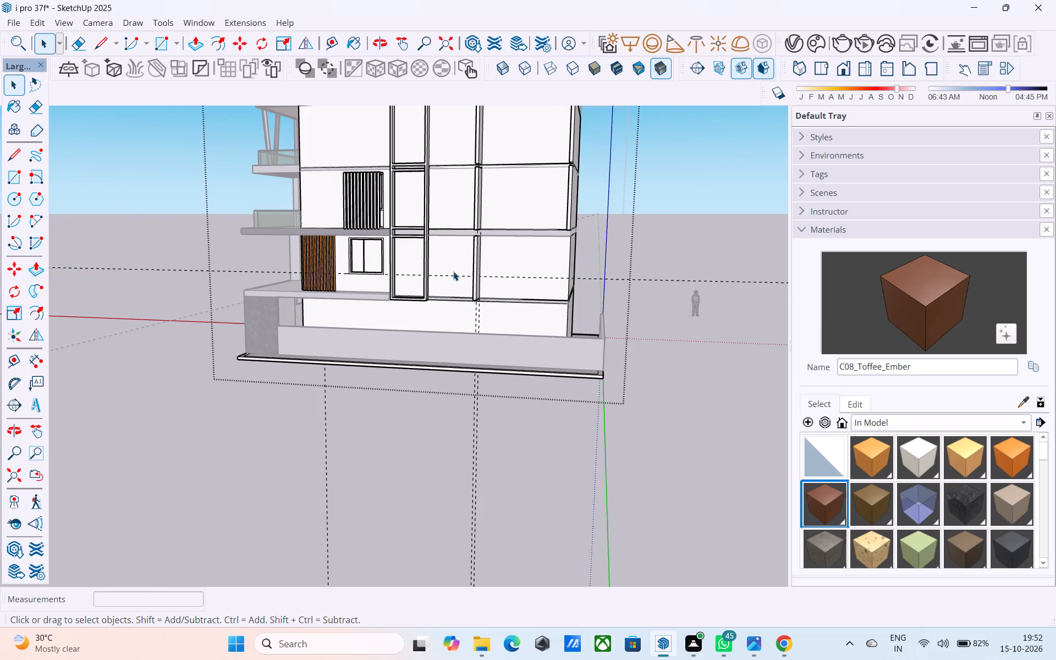
Close the house group and examine the front facade, slanted columns and upper-floor balconies from outside.
middle_drag(399, 250, 876, 278)
scroll(686, 295, down, 6)
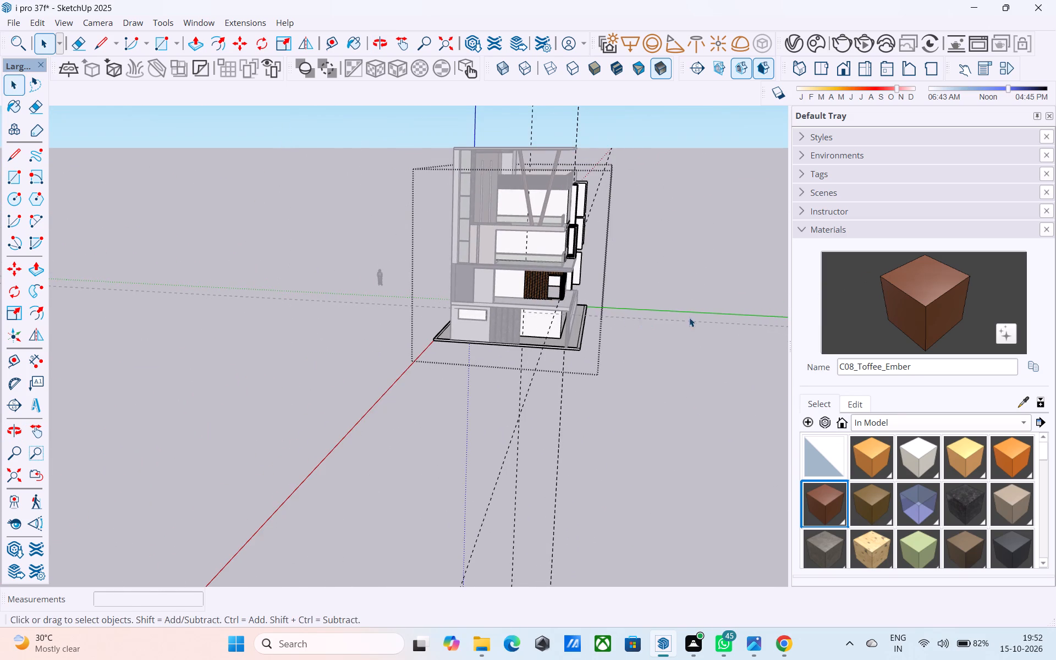
middle_drag(685, 312, 658, 323)
click(634, 293)
middle_drag(618, 280, 426, 280)
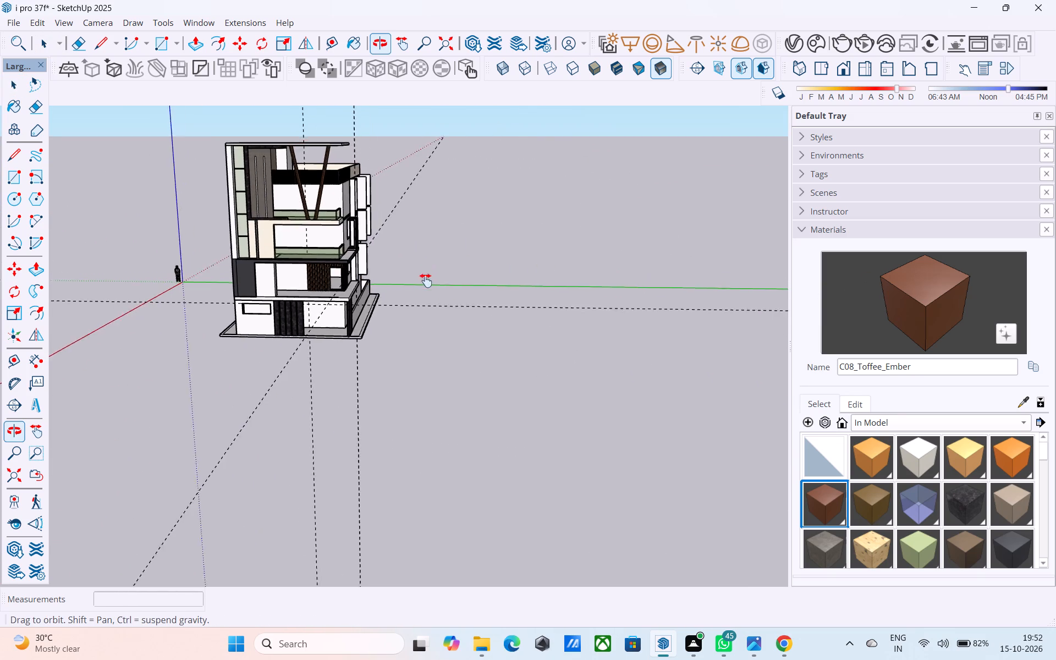
middle_drag(426, 280, 480, 275)
scroll(480, 275, up, 3)
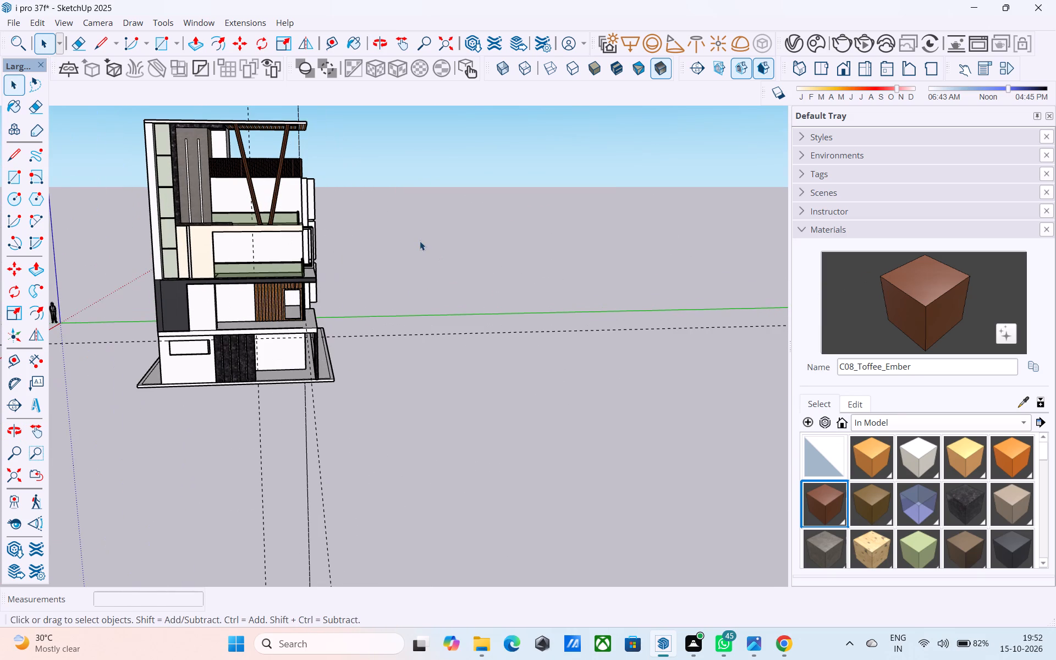
scroll(433, 241, down, 2)
shift+middle_drag(433, 241, 678, 307)
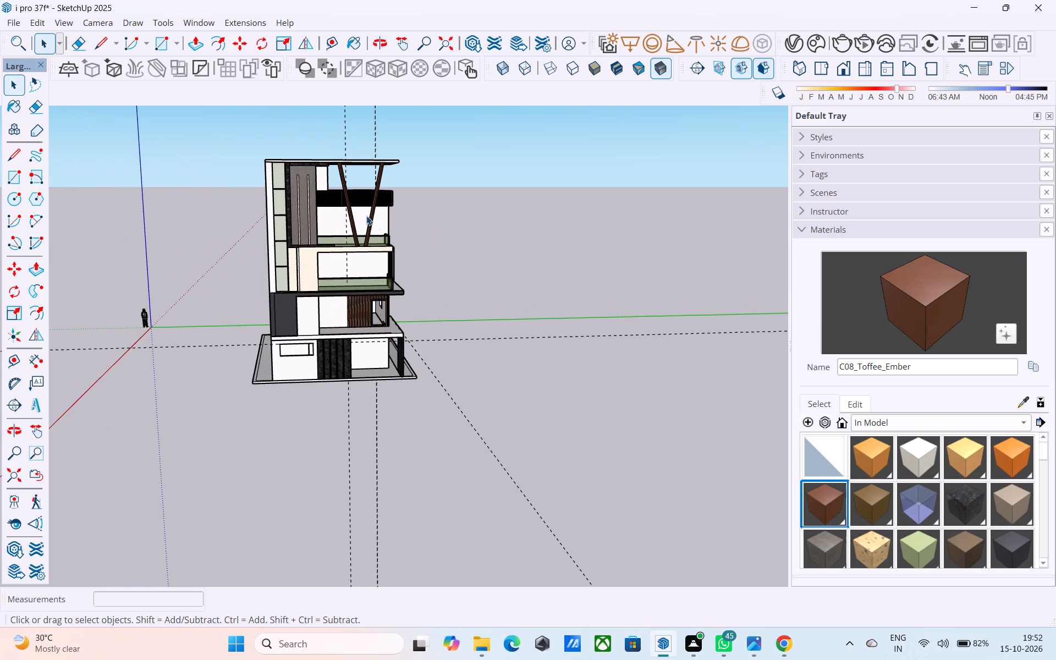
scroll(366, 216, up, 9)
middle_drag(367, 212, 396, 257)
scroll(358, 235, up, 5)
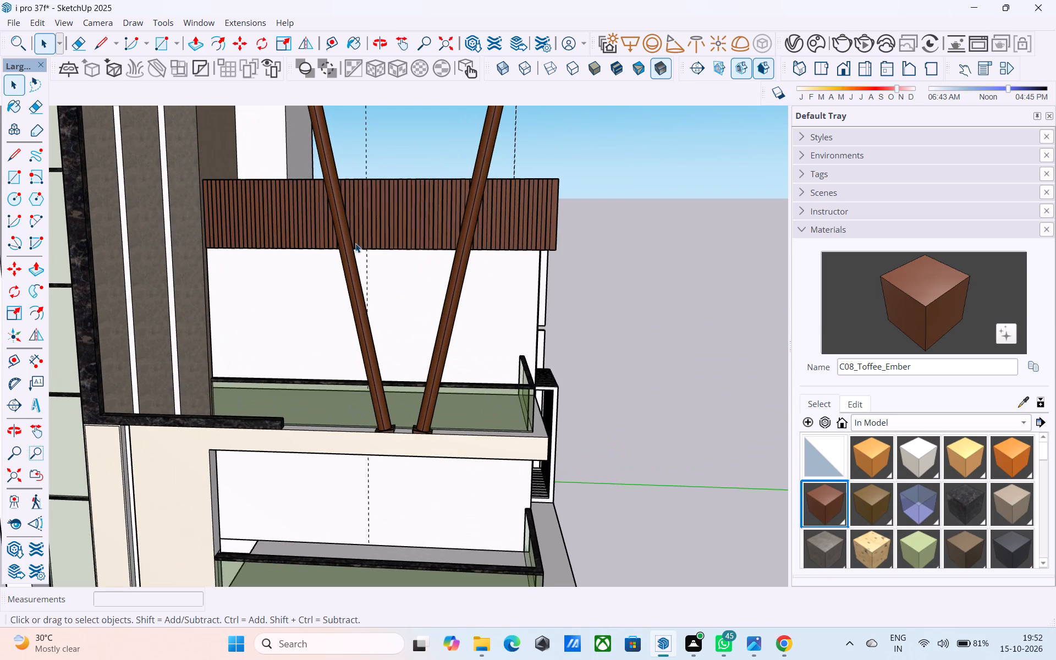
scroll(406, 226, up, 2)
scroll(406, 226, down, 3)
shift+middle_drag(415, 237, 452, 177)
scroll(455, 179, down, 3)
shift+middle_drag(479, 218, 491, 265)
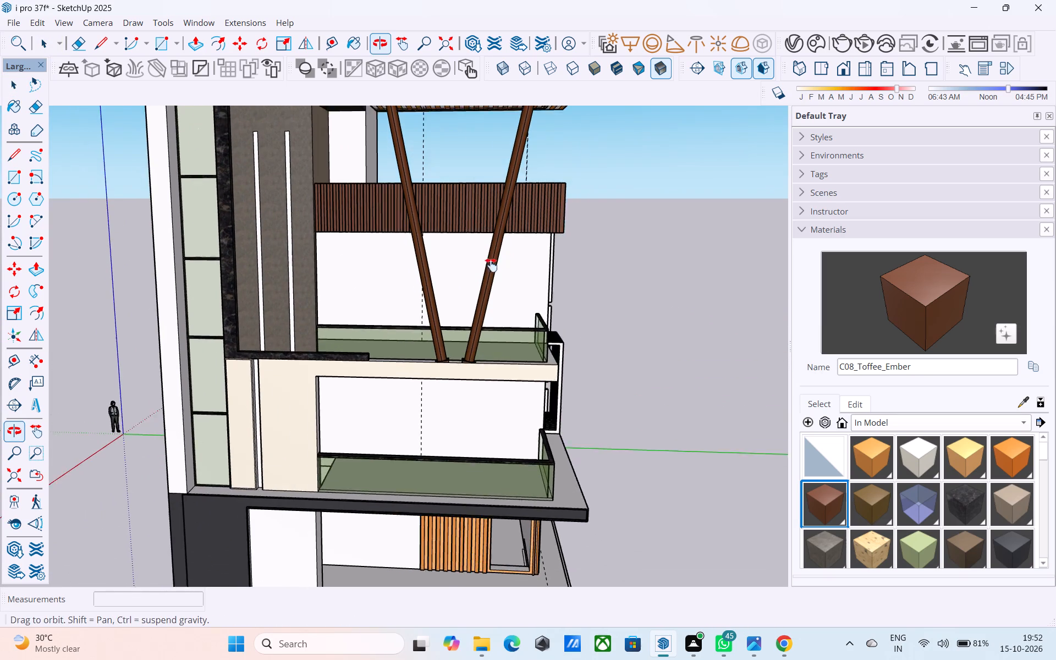
shift+middle_drag(491, 265, 502, 222)
scroll(502, 222, down, 1)
shift+middle_drag(503, 230, 503, 273)
scroll(503, 273, down, 2)
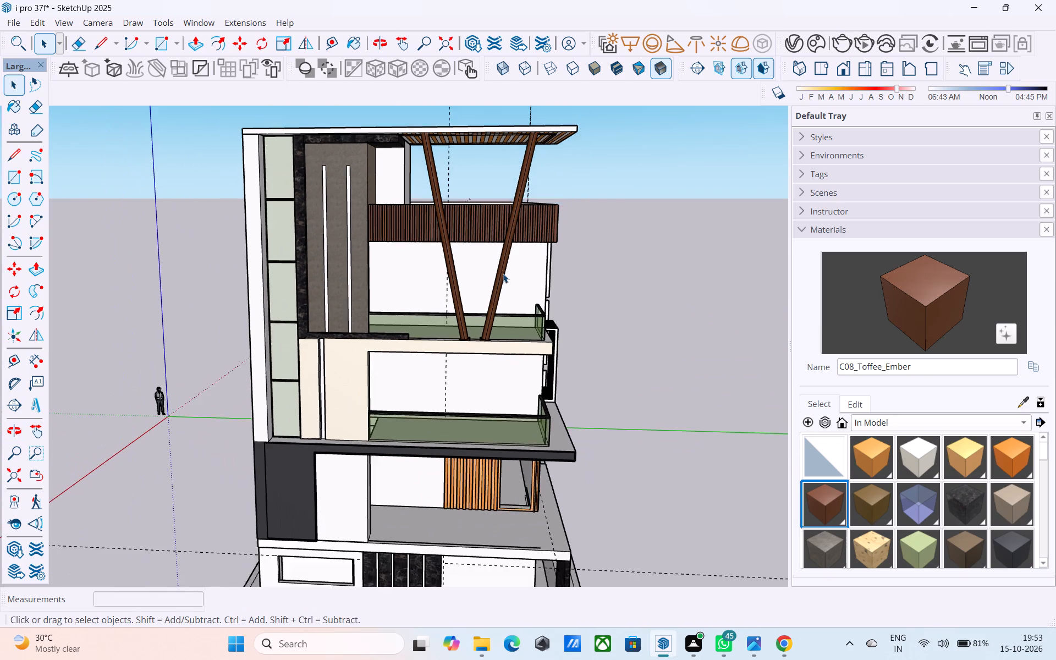
Frame the whole house from its front corner, run a V-Ray test render and review the rendered exterior.
shift+middle_drag(502, 271, 502, 238)
scroll(428, 219, up, 7)
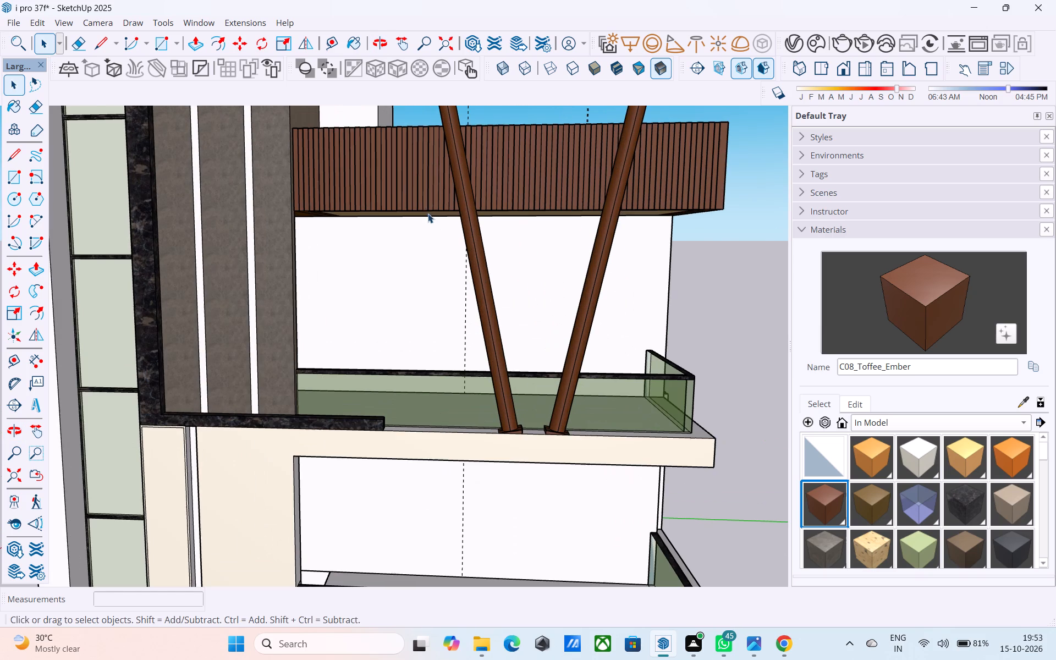
scroll(816, 321, down, 9)
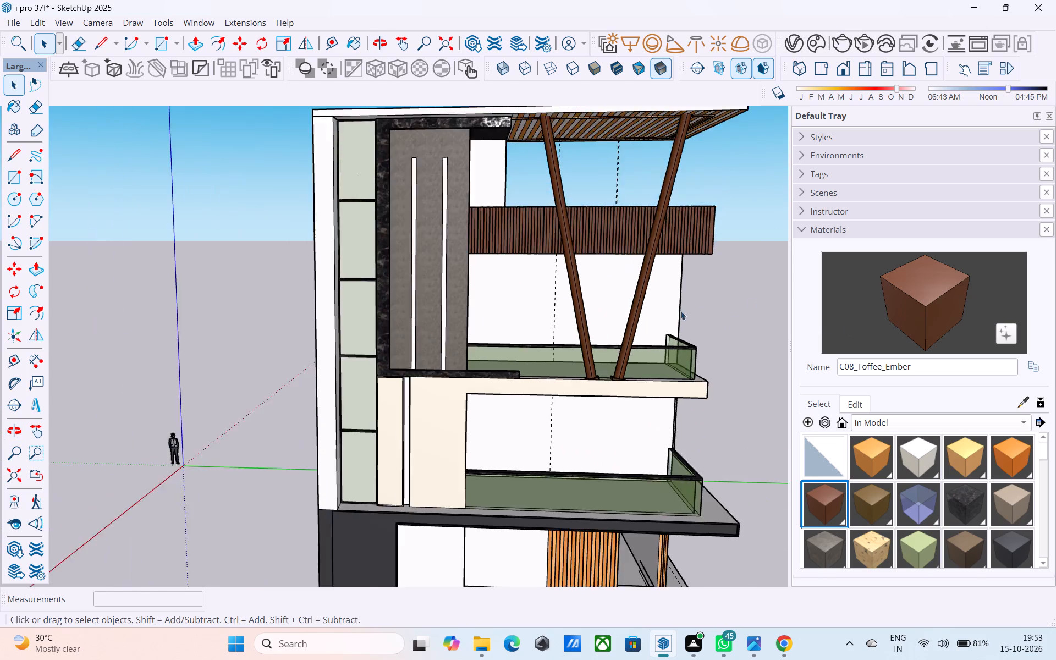
scroll(680, 311, down, 3)
shift+middle_drag(678, 311, 577, 305)
scroll(577, 302, down, 4)
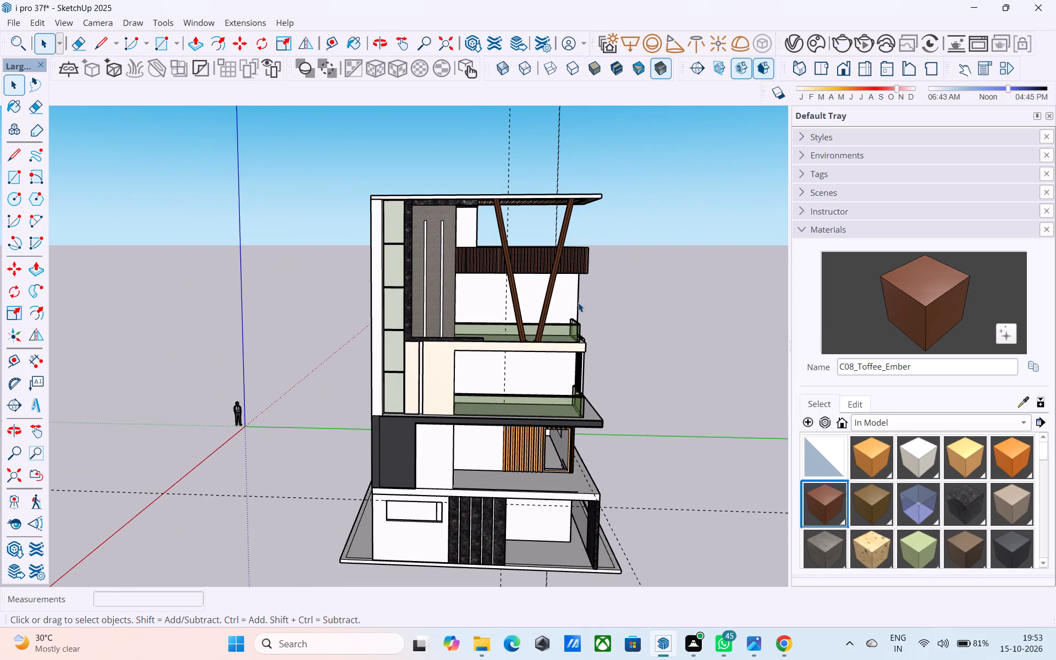
scroll(578, 302, up, 1)
shift+middle_drag(578, 302, 504, 278)
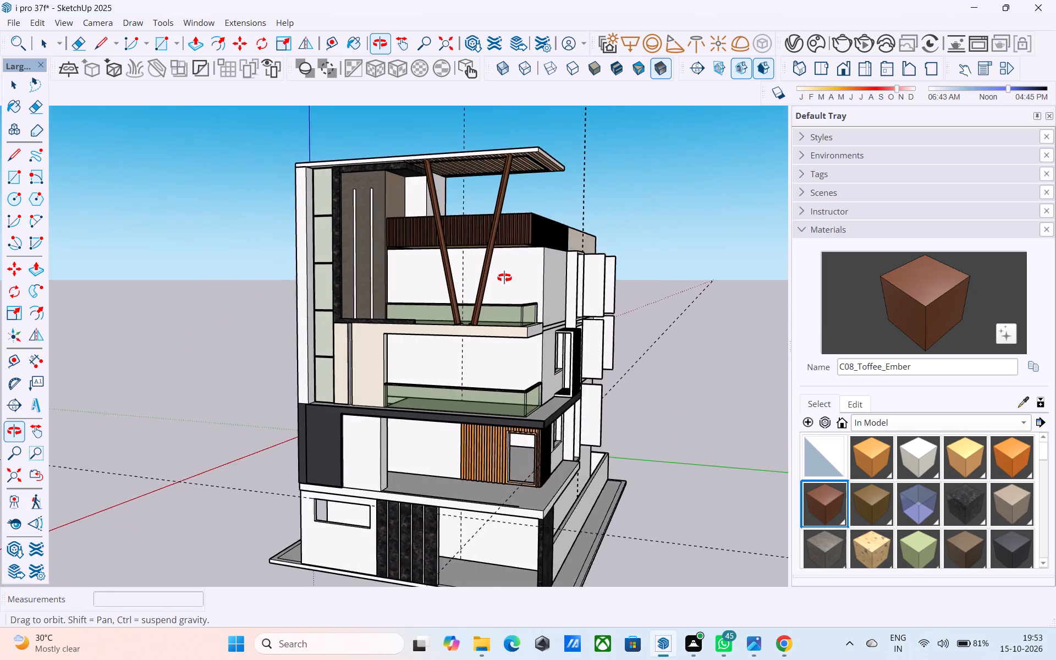
shift+middle_drag(504, 278, 523, 290)
shift+middle_drag(523, 290, 514, 265)
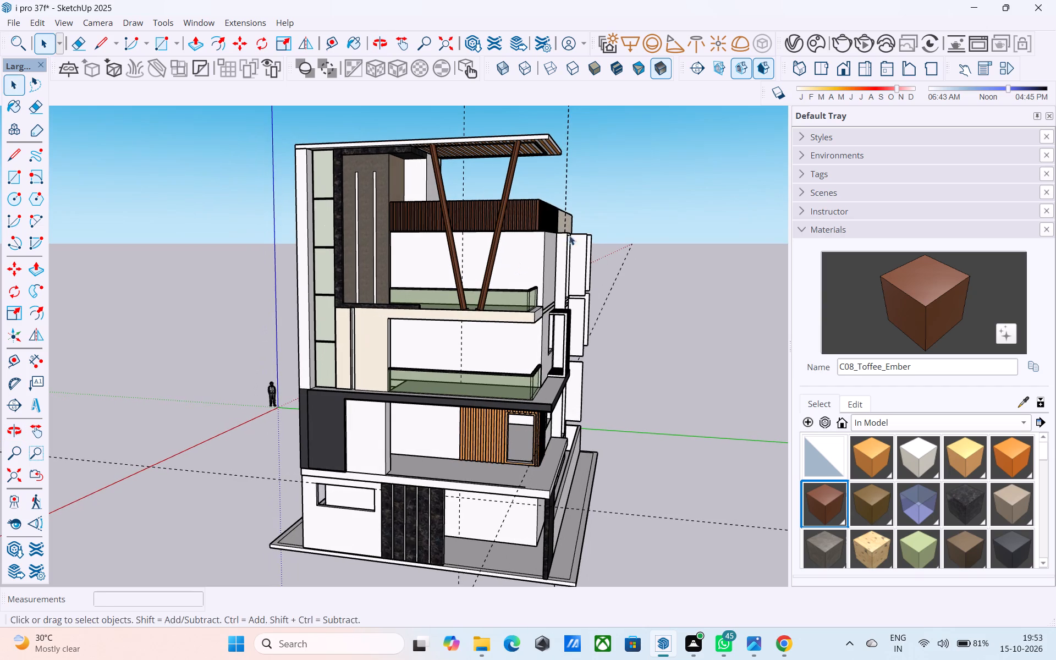
click(845, 36)
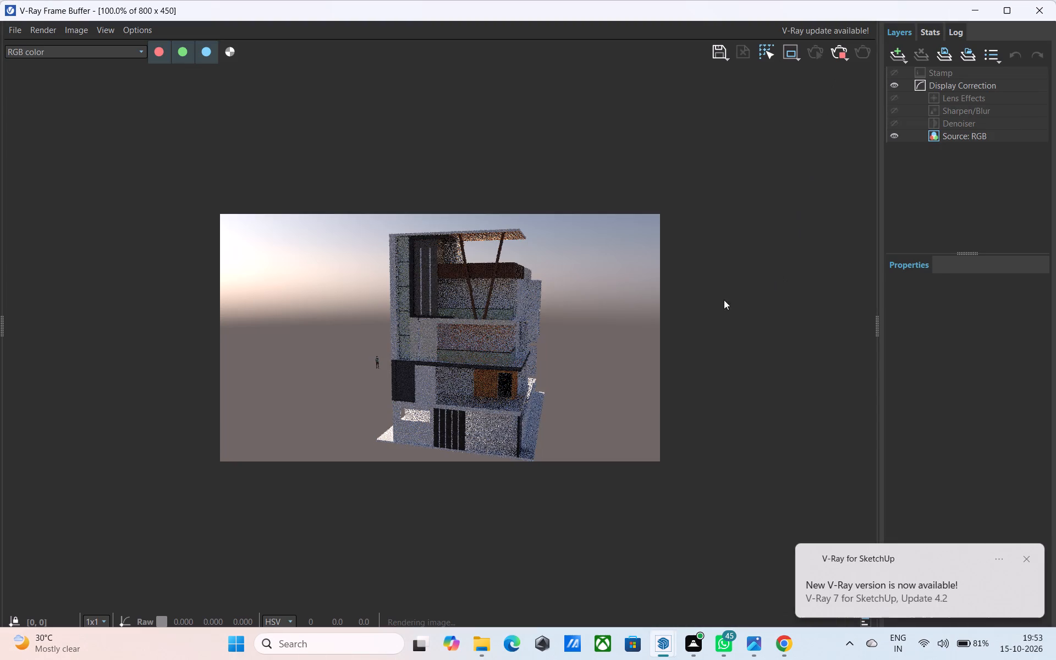
scroll(427, 306, up, 1)
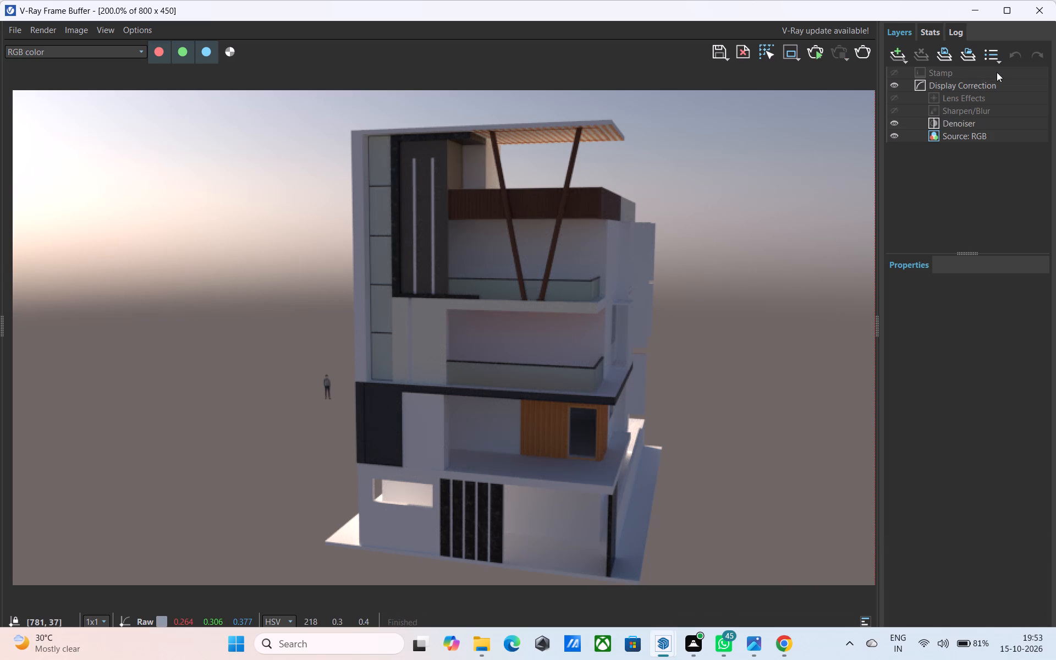
click(1044, 12)
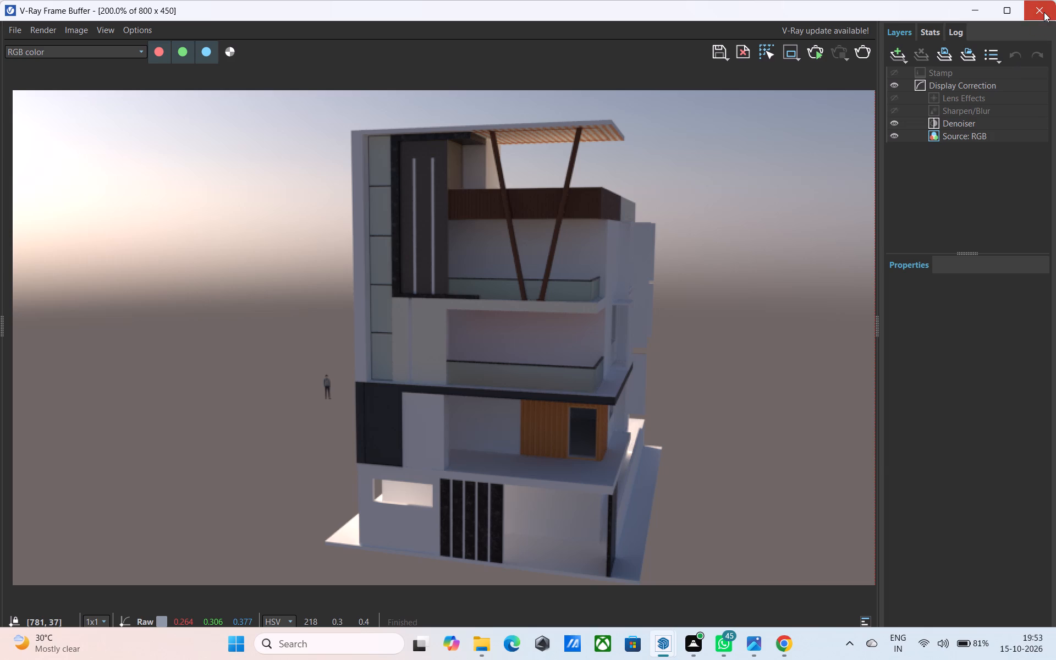
Save the house model.
scroll(711, 329, down, 4)
middle_drag(703, 330, 667, 324)
key(ctrl+s)
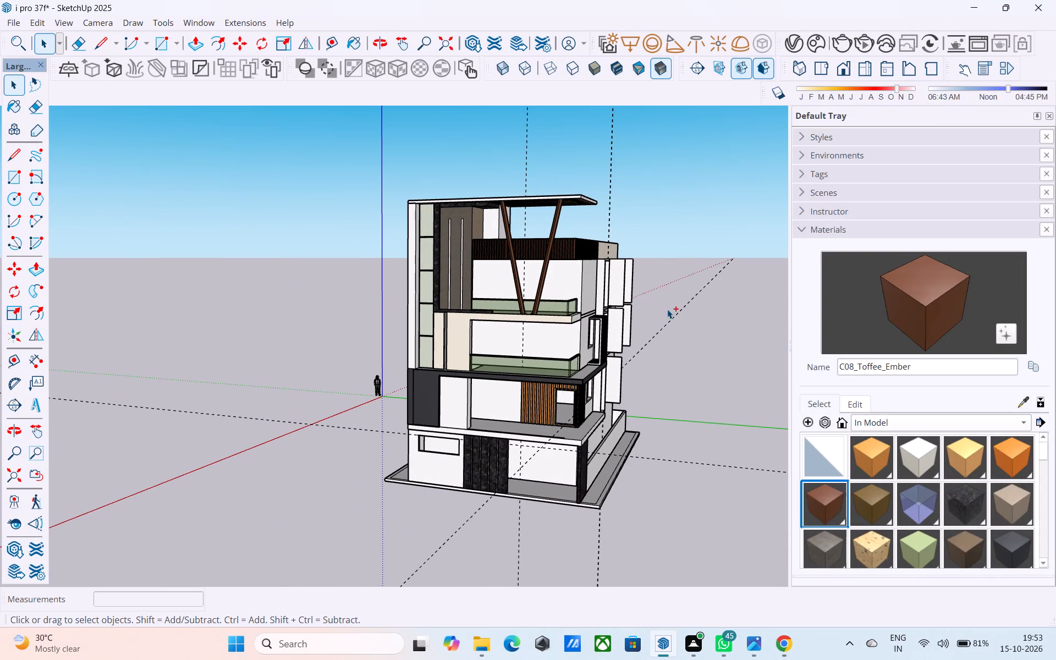
Open the house group and its lower-floor wall group, and copy the side wall's rear vertical edge 6" inward.
key(space)
middle_drag(656, 311, 356, 295)
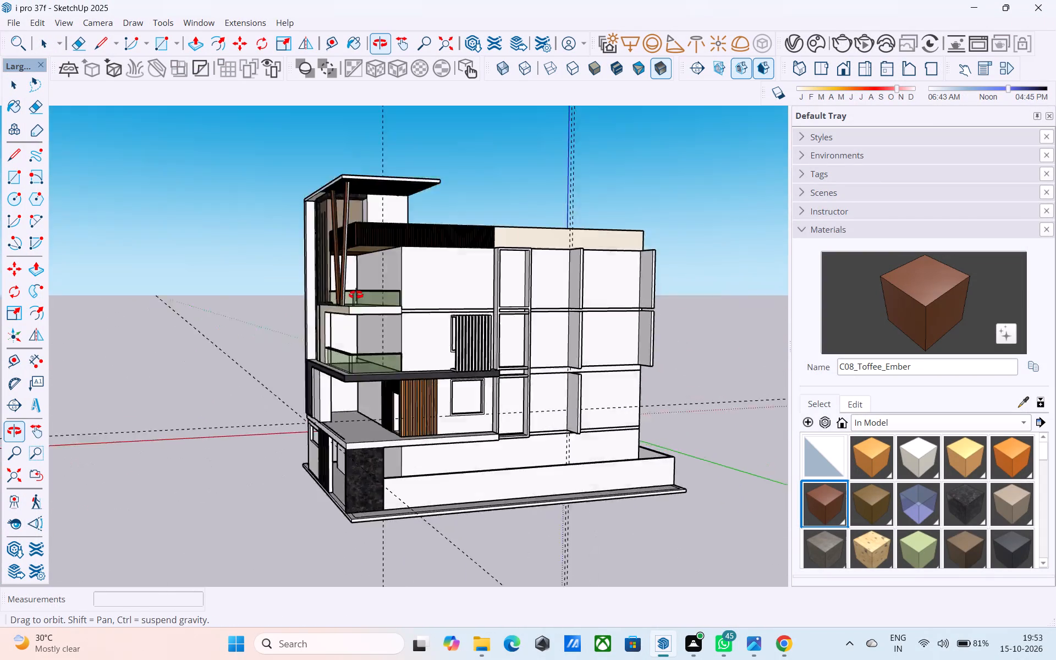
middle_drag(356, 295, 331, 298)
middle_drag(536, 387, 428, 327)
double_click(535, 371)
scroll(555, 359, up, 2)
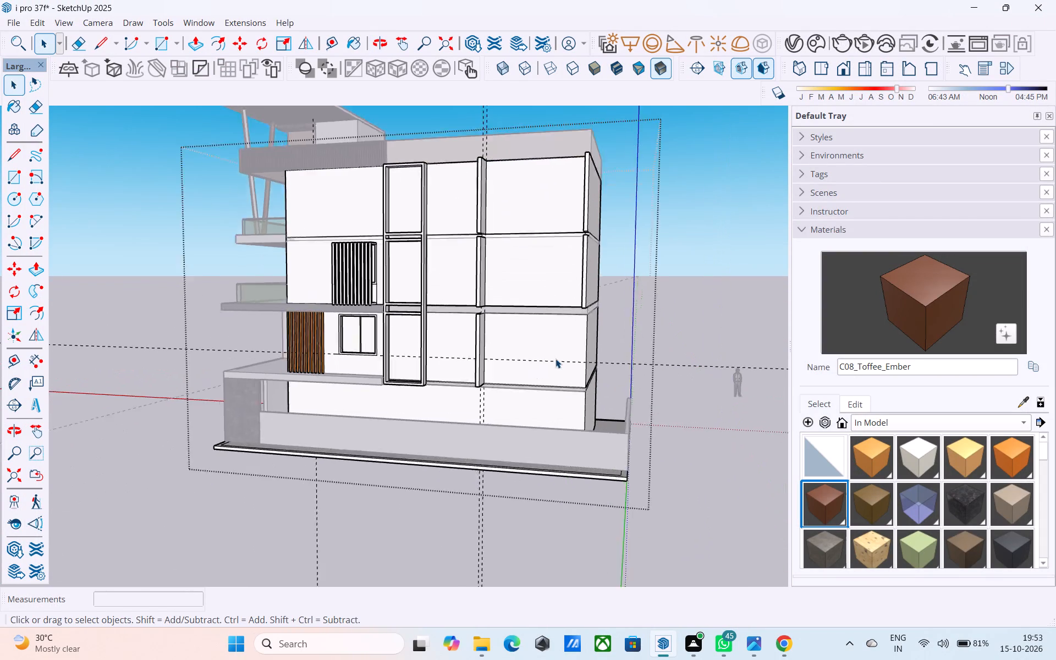
scroll(555, 359, up, 2)
click(558, 358)
middle_drag(579, 352, 620, 360)
scroll(620, 360, up, 3)
double_click(620, 359)
scroll(646, 350, up, 2)
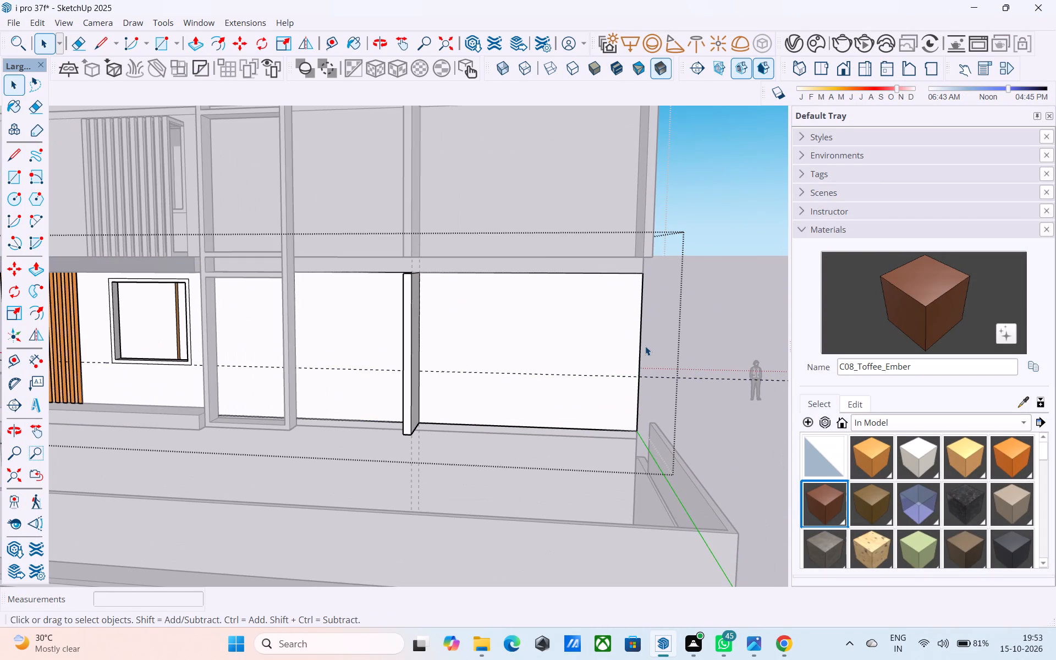
click(643, 338)
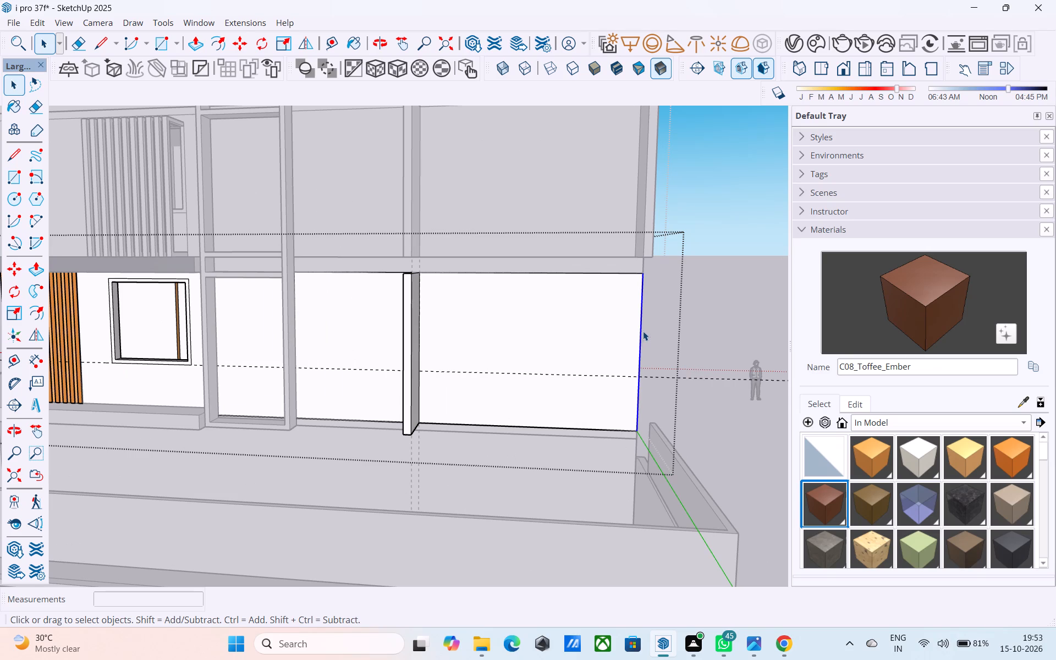
key(m)
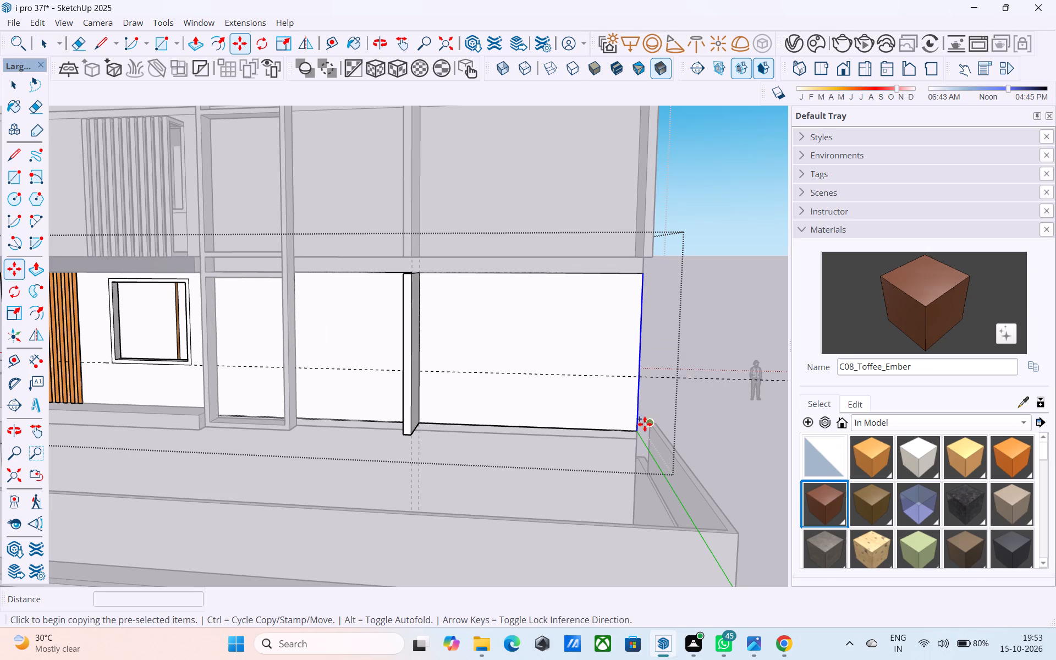
click(640, 428)
click(624, 426)
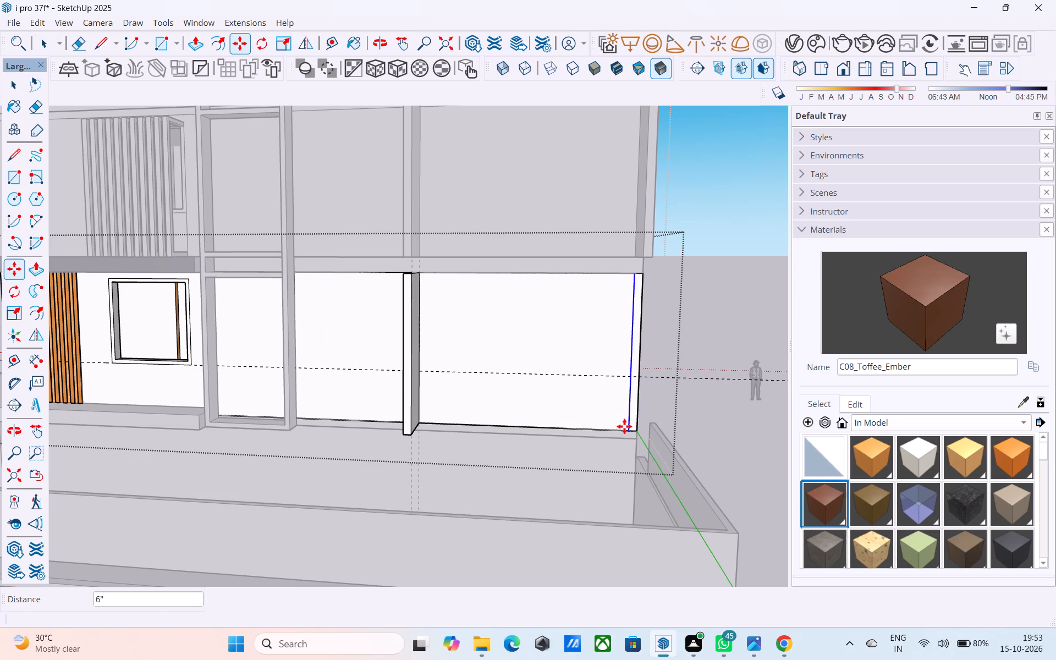
key(space)
Push/Pull the lower-floor wall's rear-corner strip outward 3'6".
scroll(635, 409, up, 3)
click(635, 409)
key(p)
click(635, 409)
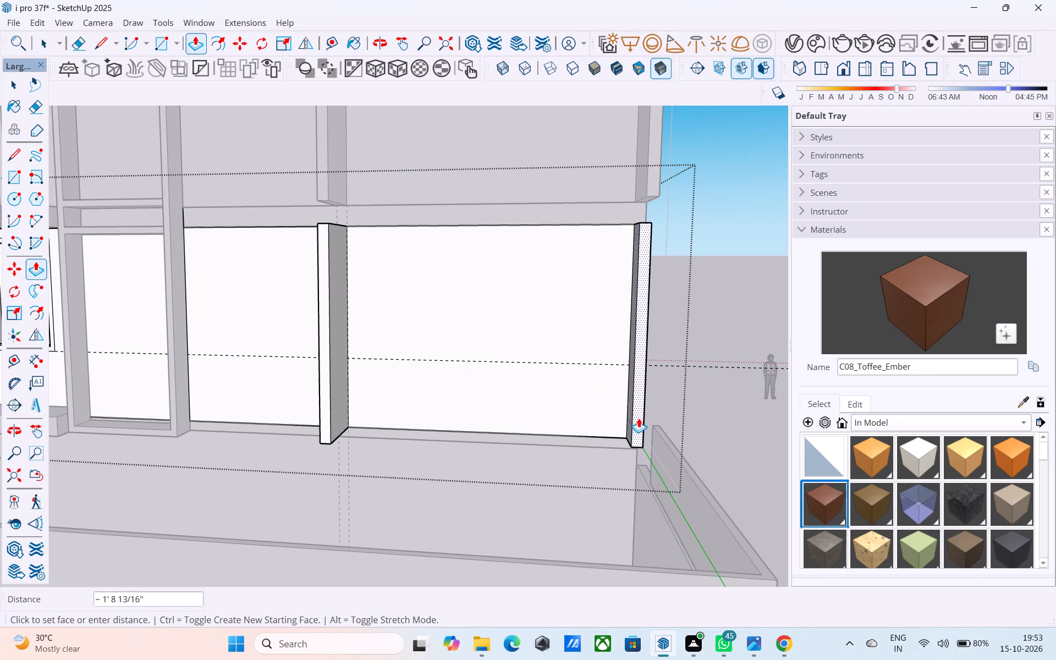
click(660, 169)
Apply the default material to the orange top ends of the lower-floor fins.
scroll(661, 196, down, 5)
middle_drag(661, 242, 728, 304)
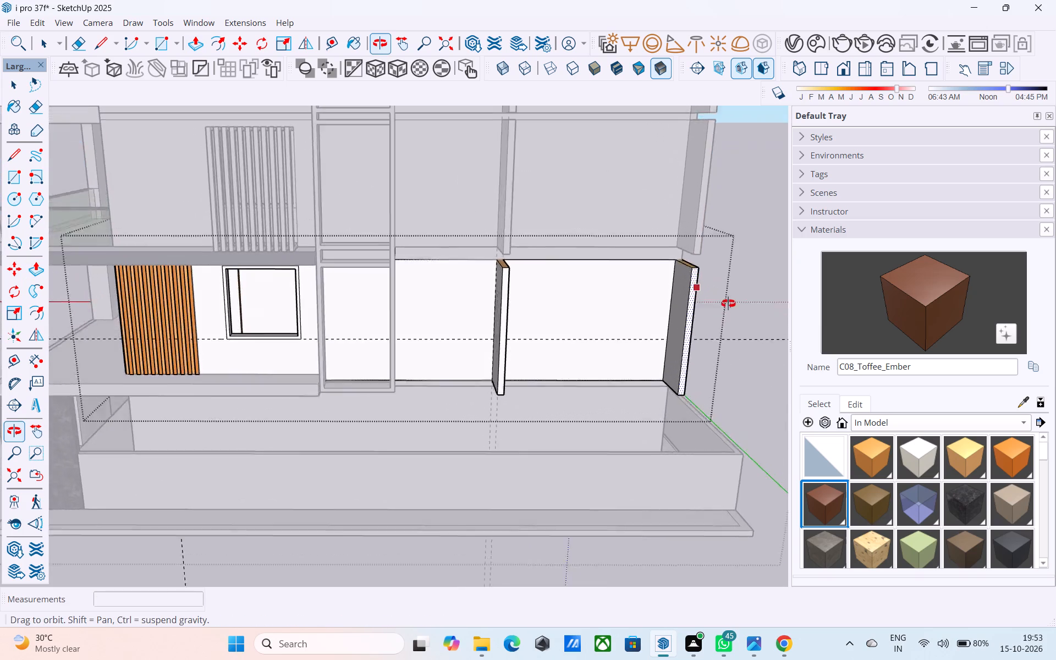
middle_drag(728, 304, 644, 380)
middle_click(428, 350)
scroll(428, 346, up, 3)
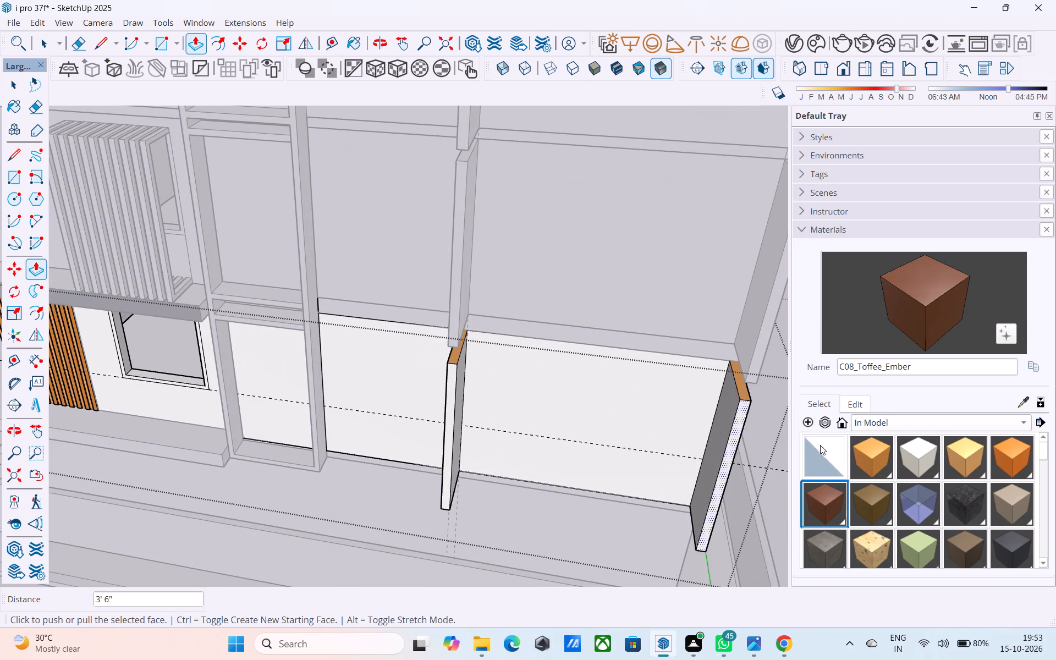
click(822, 453)
scroll(521, 375, up, 6)
click(426, 348)
scroll(396, 354, down, 9)
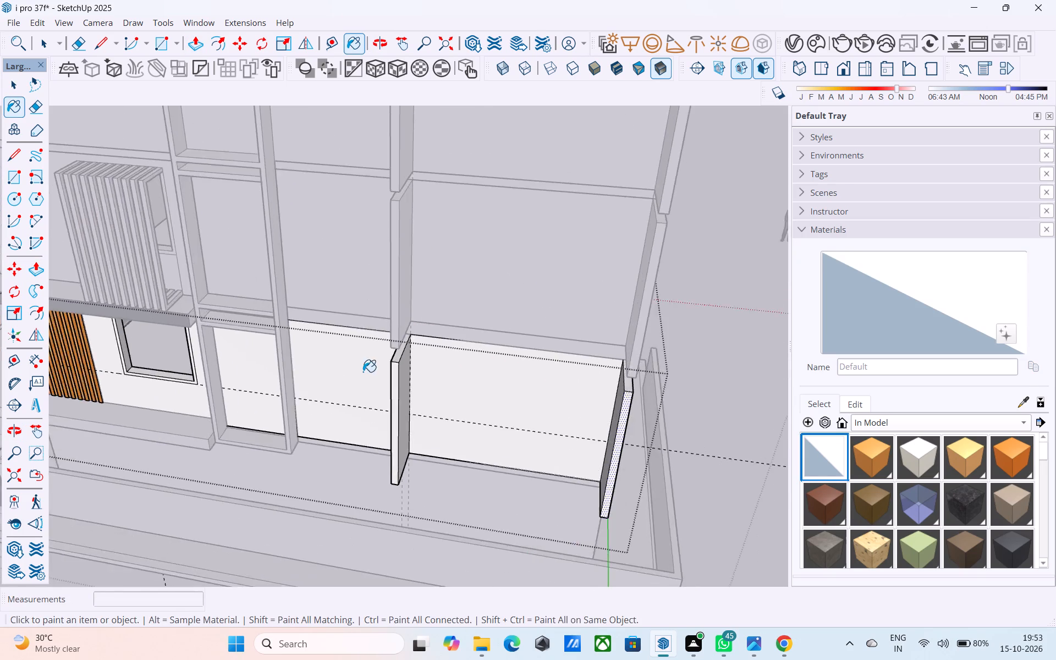
scroll(559, 370, up, 6)
scroll(613, 393, down, 6)
key(space)
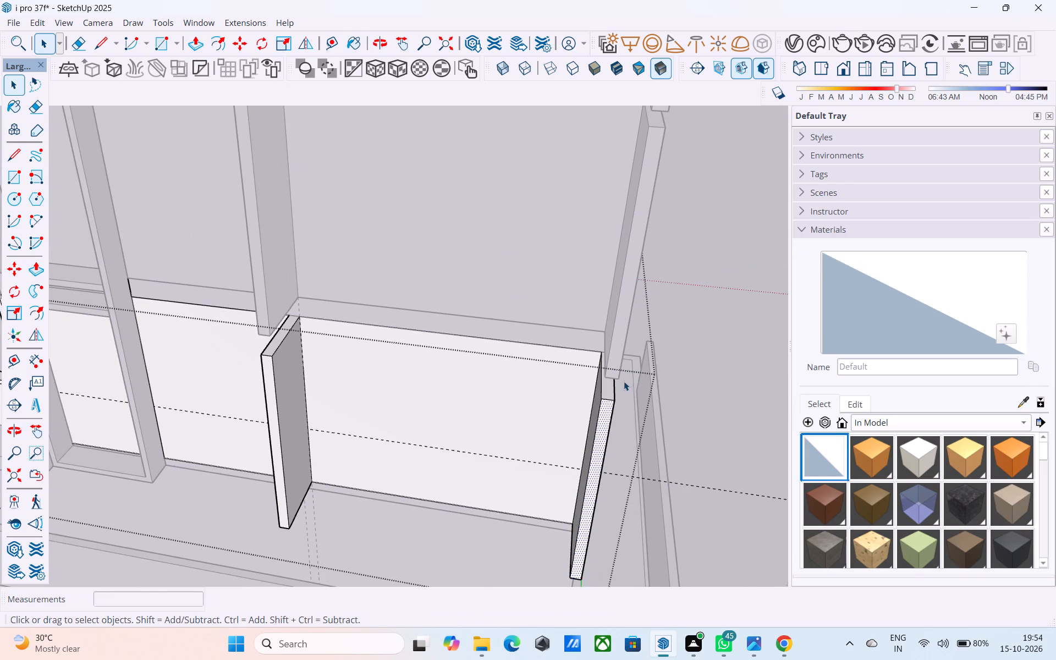
Examine the lower-floor fins and their alignment with the upper-floor fins along the side wall and rear corner.
scroll(630, 379, down, 11)
middle_drag(501, 376, 647, 284)
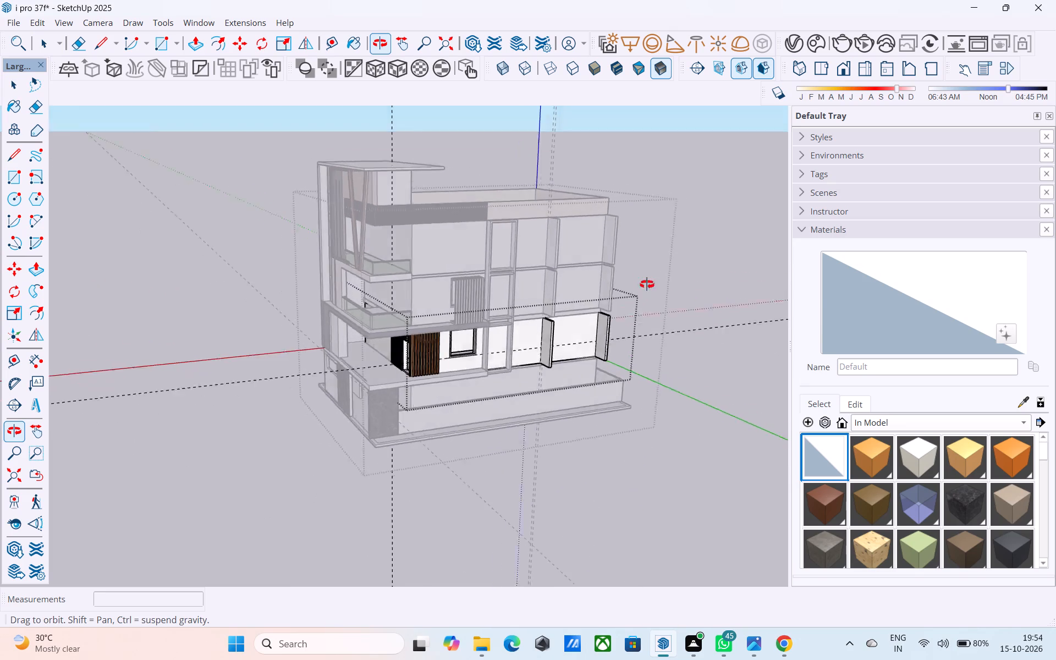
middle_drag(647, 284, 484, 199)
shift+middle_drag(596, 307, 442, 283)
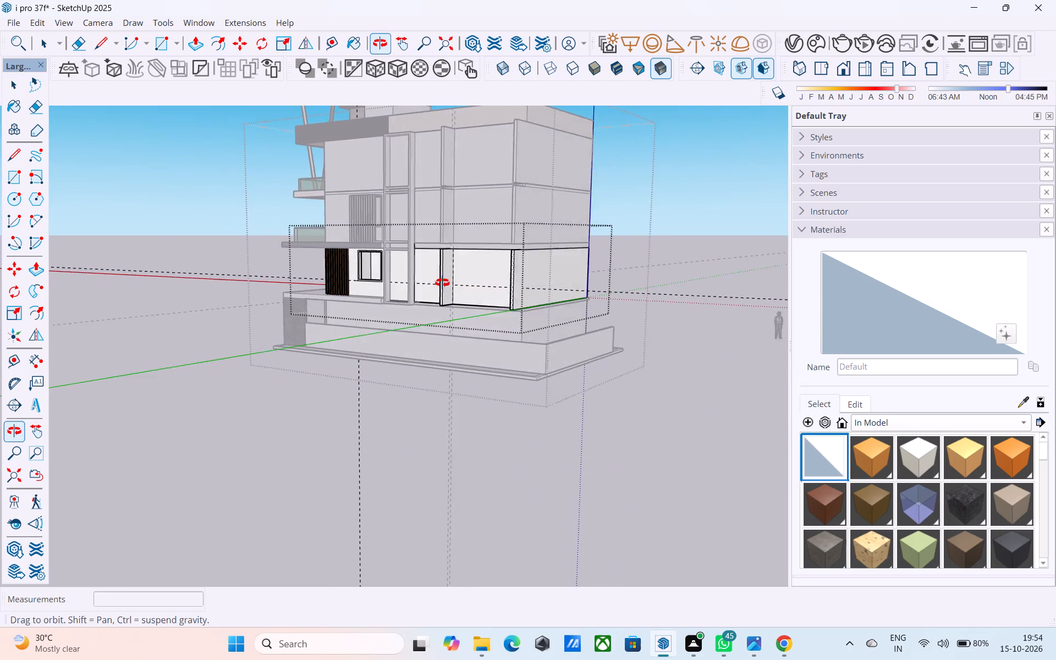
shift+middle_drag(442, 283, 568, 317)
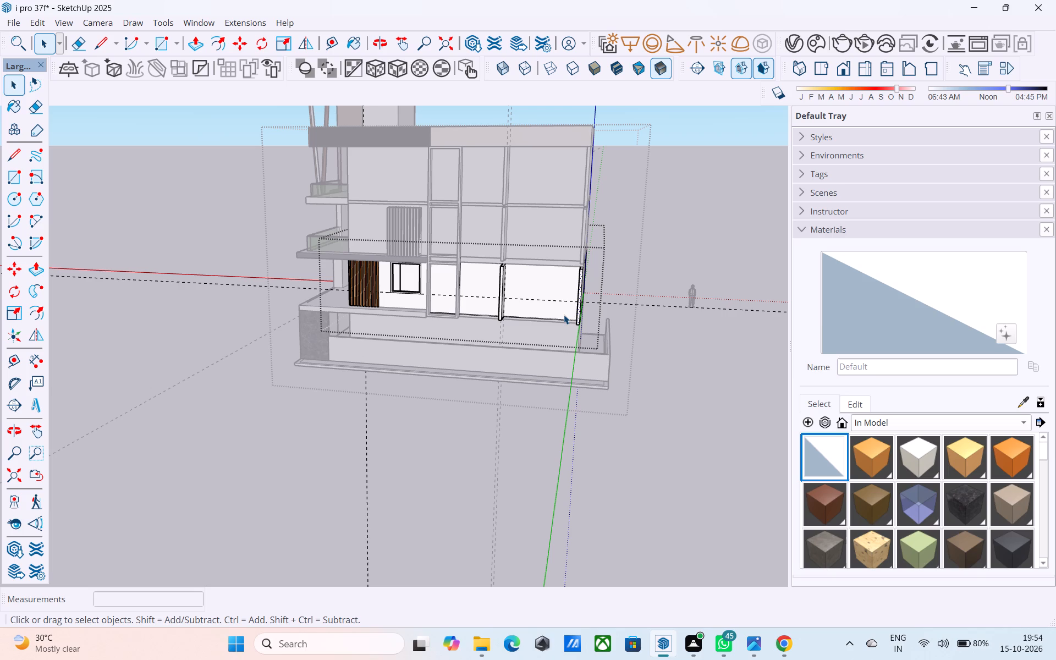
shift+middle_drag(556, 307, 507, 296)
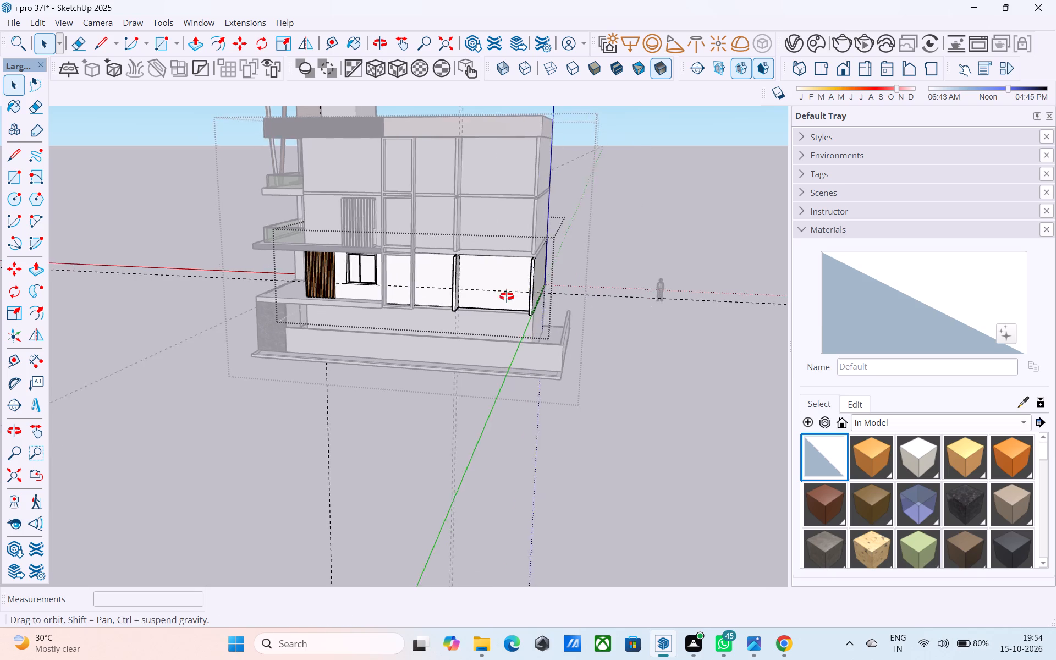
shift+middle_drag(507, 296, 598, 363)
scroll(541, 307, up, 4)
shift+middle_drag(536, 324, 531, 371)
shift+scroll(531, 371, down, 3)
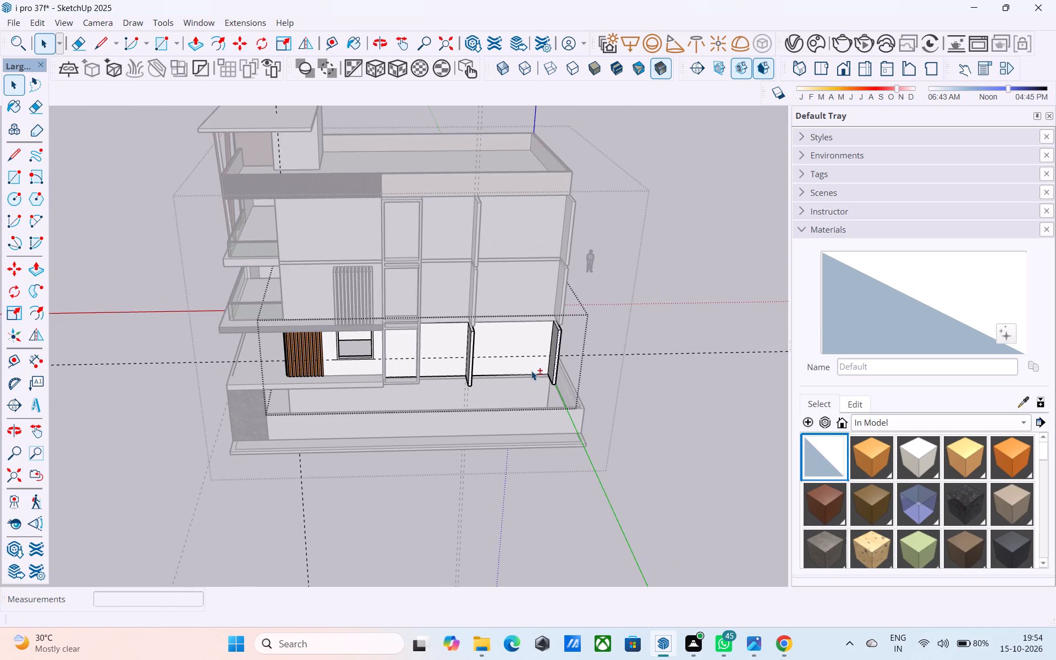
scroll(541, 351, down, 2)
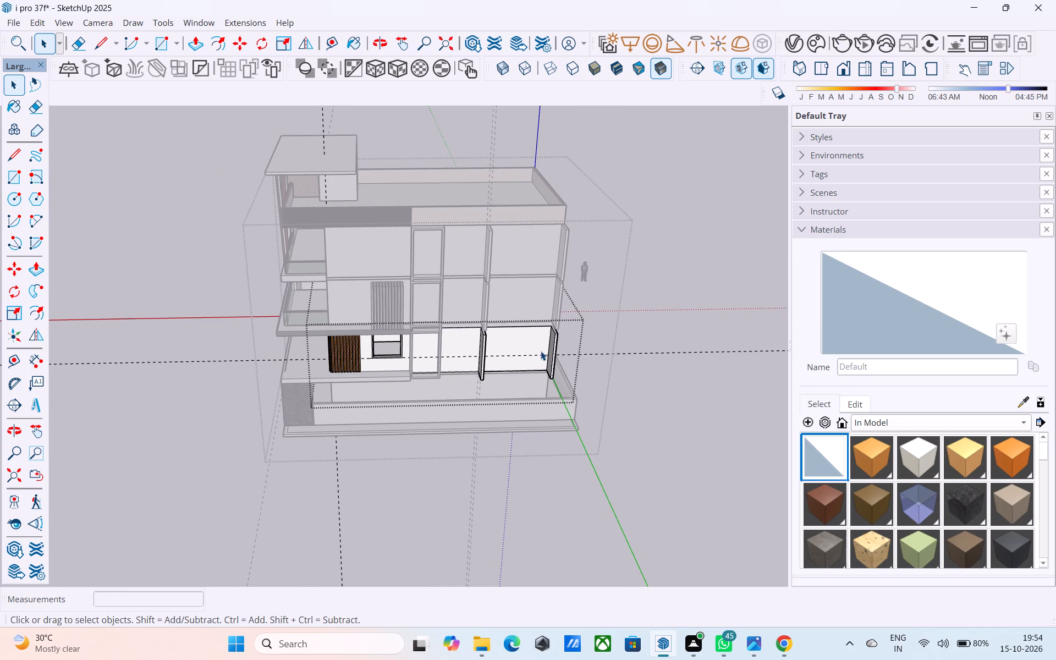
middle_click(541, 351)
scroll(540, 351, up, 3)
middle_drag(540, 351, 530, 343)
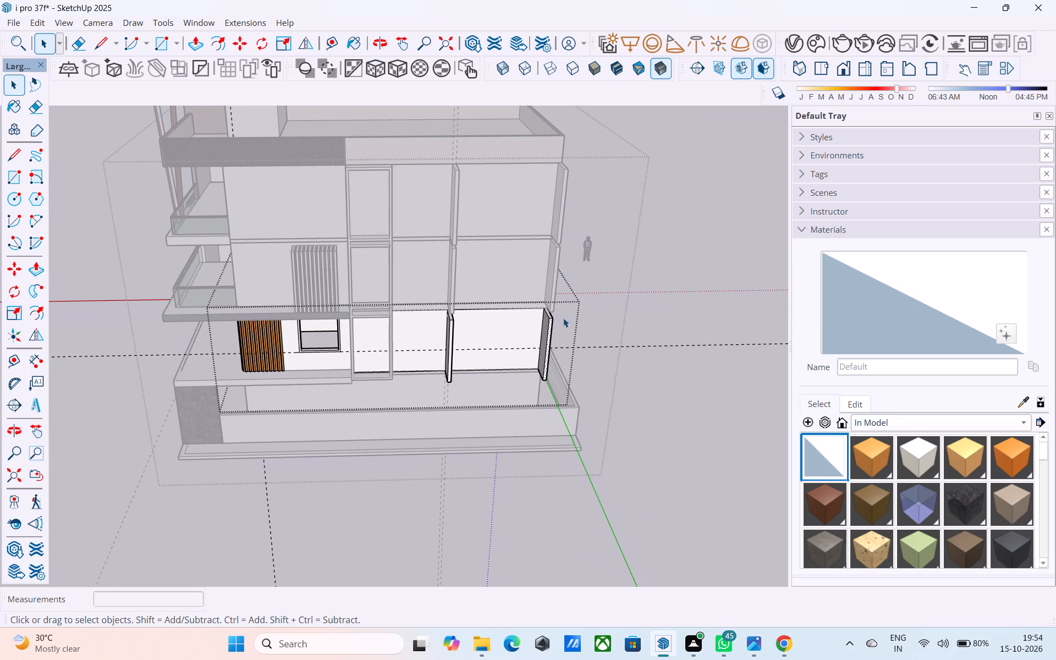
Close the lower-floor wall group and save the model.
click(595, 305)
key(ctrl+s)
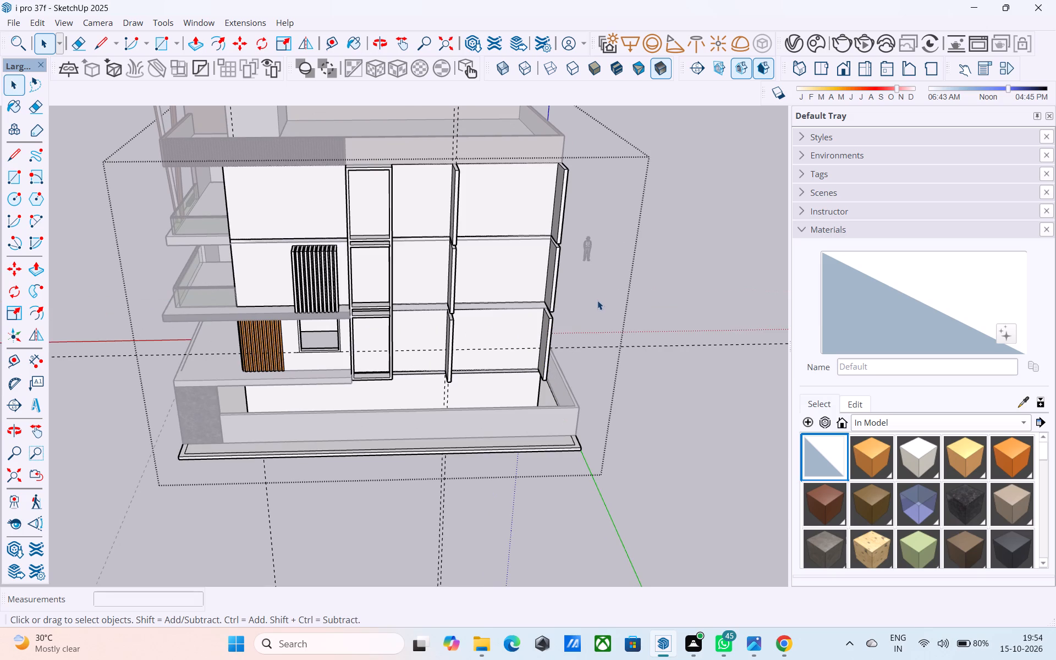
Examine the gaps between the stacked fins at the floor slabs along the side wall.
shift+middle_drag(533, 317, 521, 373)
scroll(476, 288, up, 4)
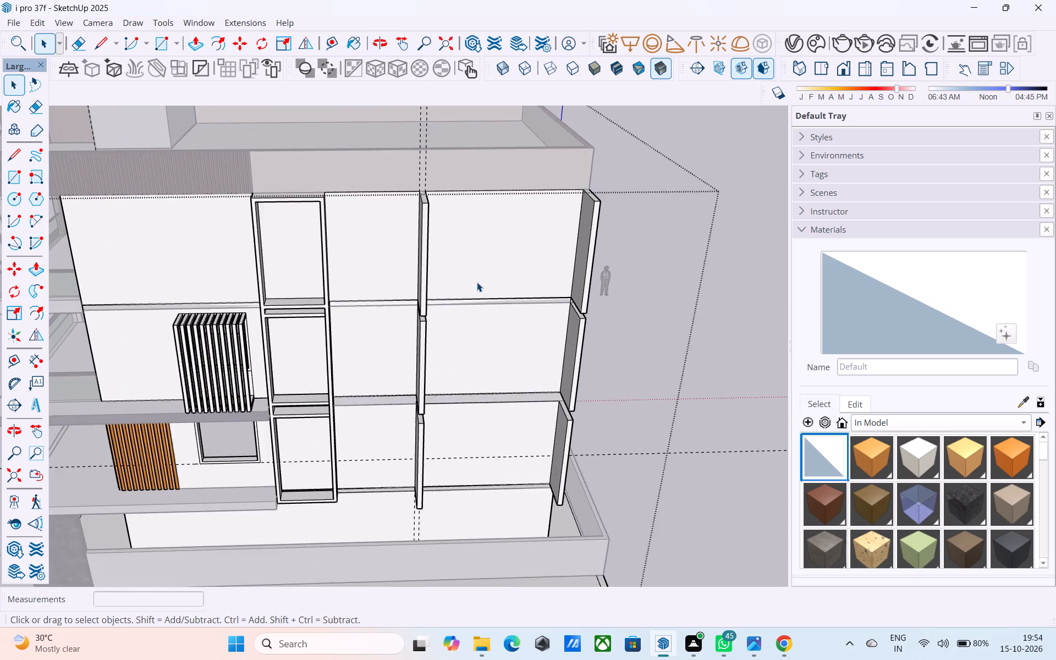
scroll(477, 282, down, 2)
shift+middle_drag(477, 282, 518, 260)
scroll(518, 260, up, 3)
scroll(518, 260, down, 3)
middle_drag(518, 260, 389, 261)
middle_drag(464, 285, 477, 233)
scroll(479, 233, up, 5)
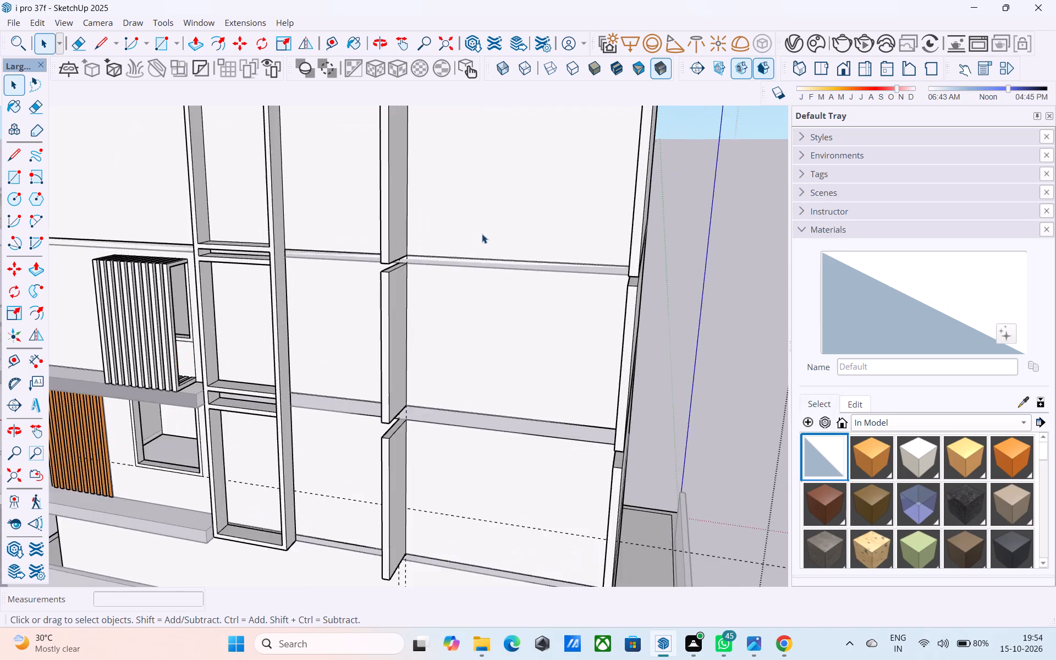
scroll(482, 234, down, 4)
middle_drag(482, 234, 562, 200)
scroll(564, 208, up, 5)
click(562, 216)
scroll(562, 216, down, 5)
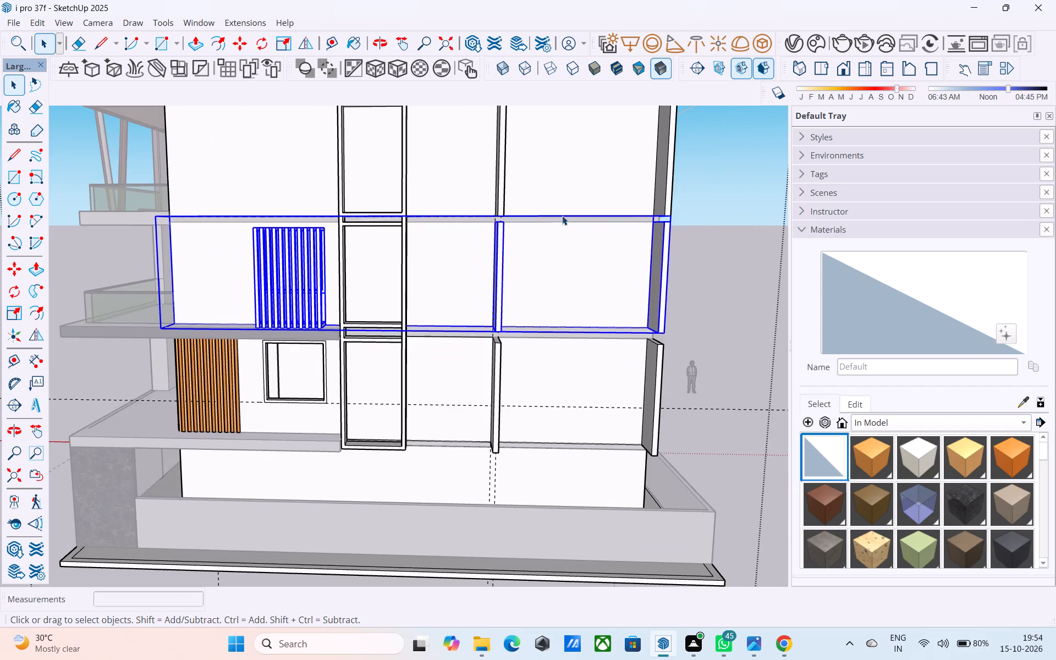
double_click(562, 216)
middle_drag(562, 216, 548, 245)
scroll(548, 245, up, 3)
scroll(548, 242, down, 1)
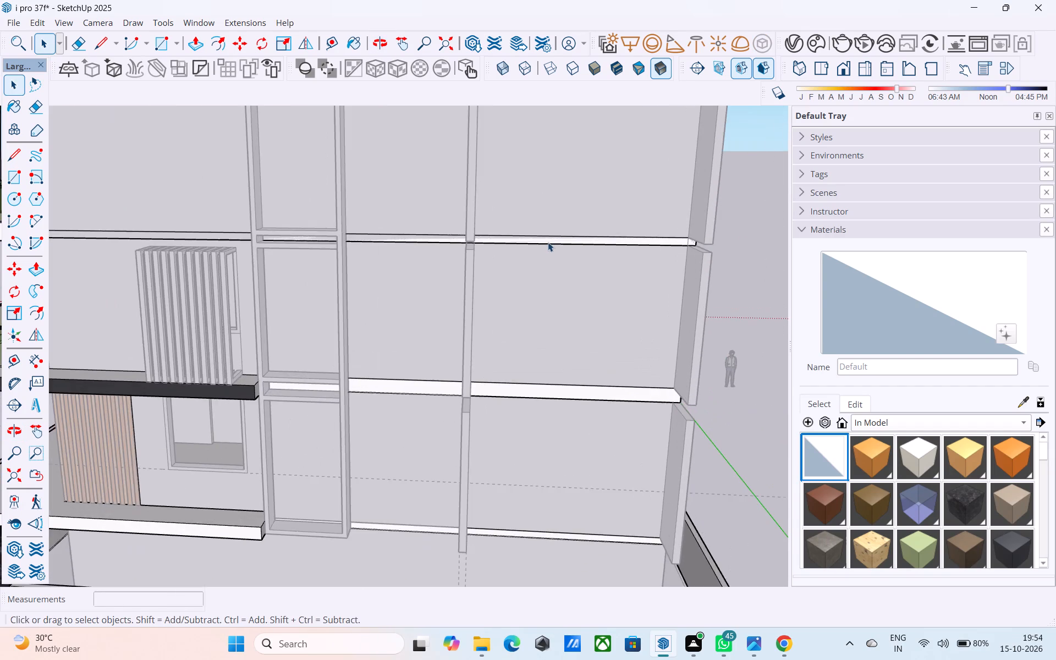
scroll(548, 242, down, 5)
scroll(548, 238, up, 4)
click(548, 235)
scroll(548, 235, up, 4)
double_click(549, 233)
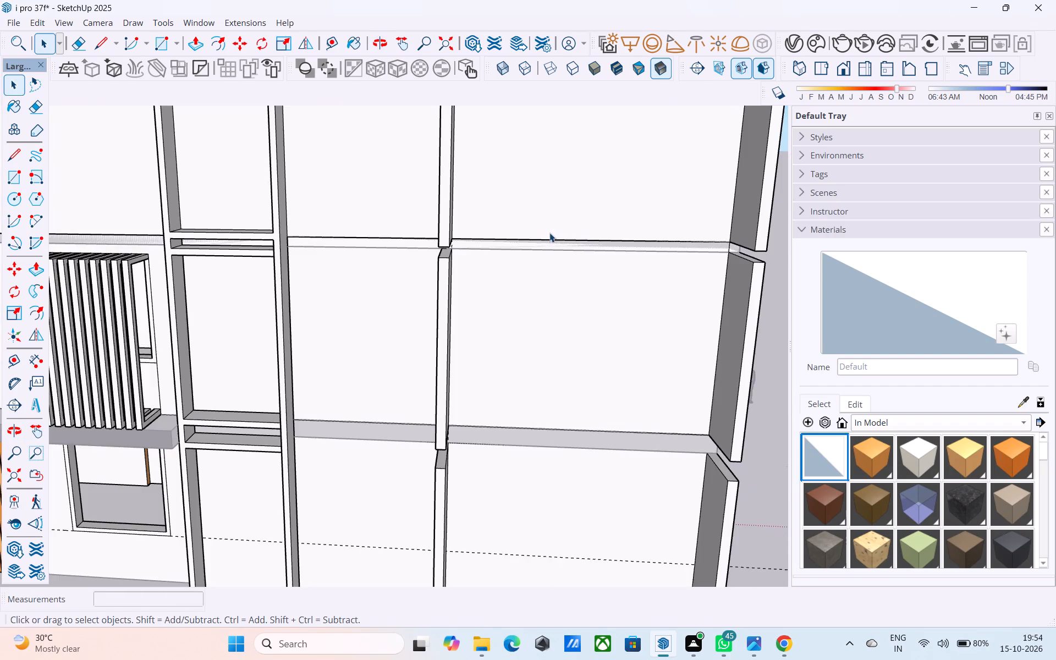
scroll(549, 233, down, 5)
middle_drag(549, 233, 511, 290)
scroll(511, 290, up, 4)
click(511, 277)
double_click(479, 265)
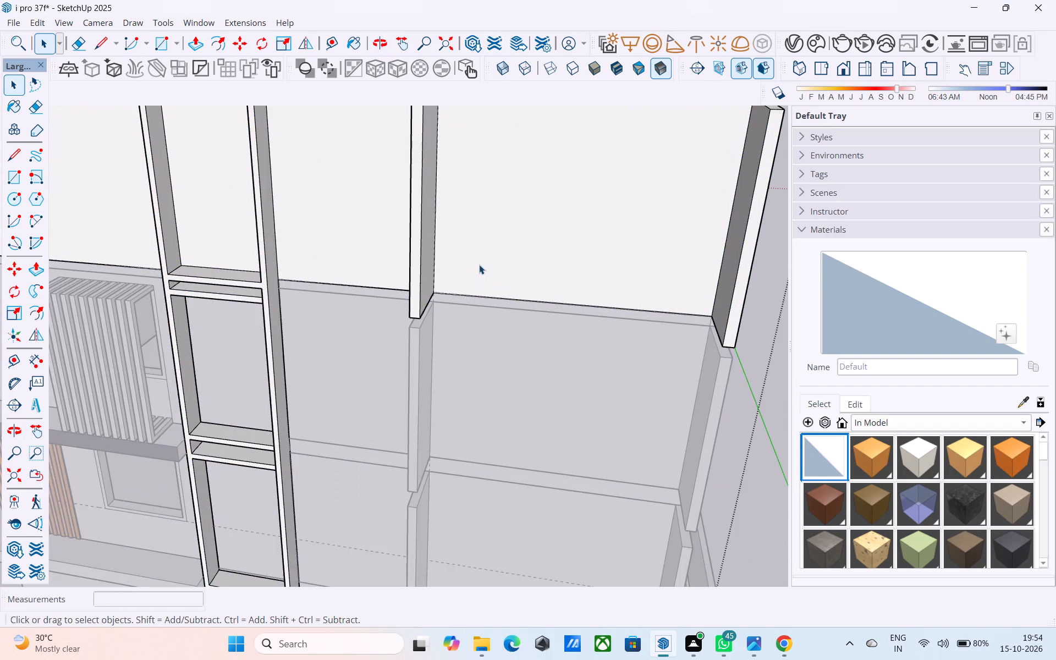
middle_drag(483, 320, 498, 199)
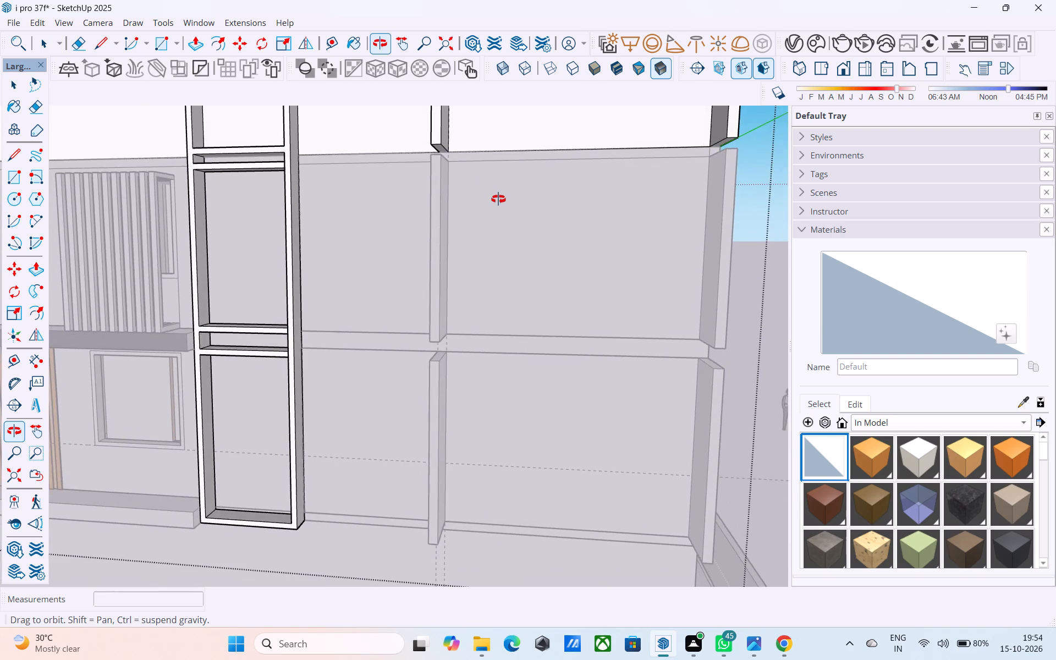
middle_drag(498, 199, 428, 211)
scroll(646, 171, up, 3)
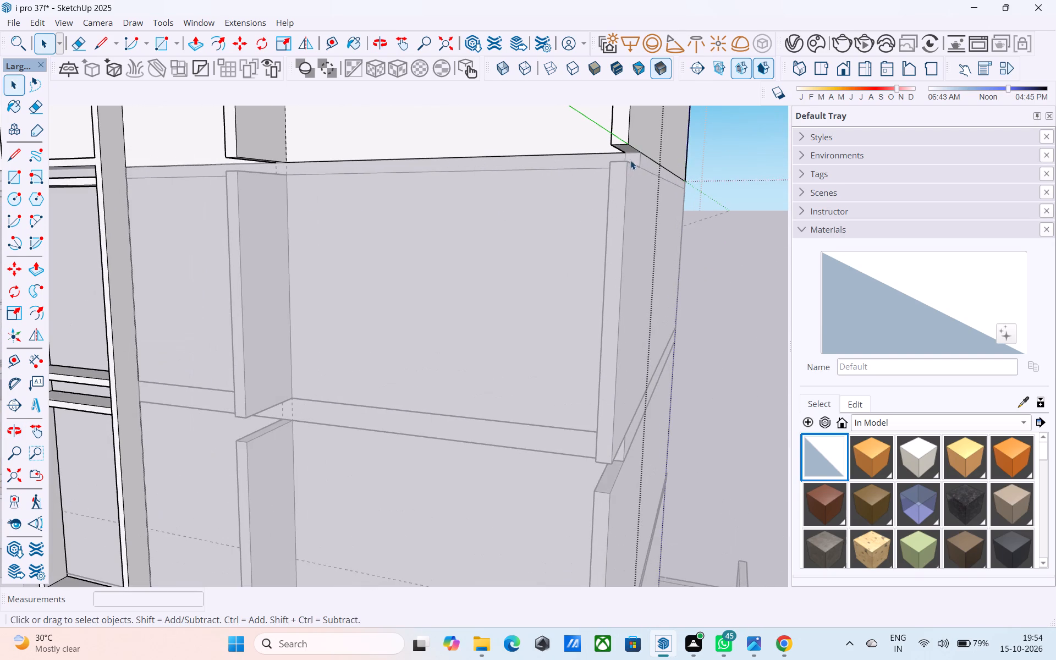
In the middle-floor wall group, push/pull the small band face above the rear corner fin out 3'6", flush with the fin.
double_click(631, 158)
scroll(634, 145, up, 3)
middle_drag(635, 150, 654, 170)
scroll(649, 166, up, 1)
click(626, 156)
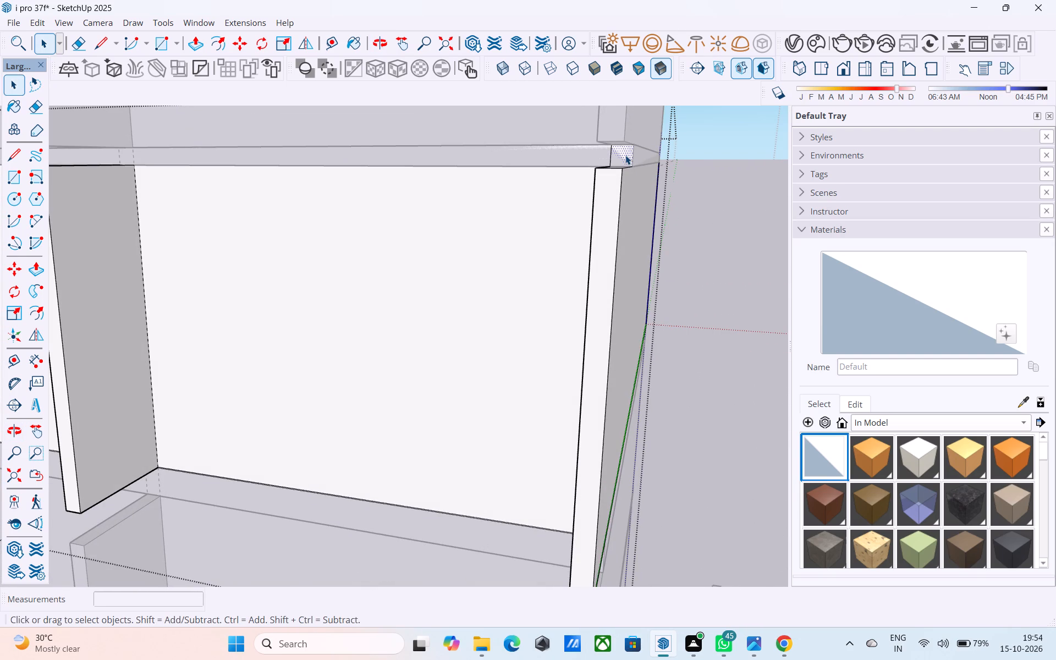
scroll(625, 155, down, 9)
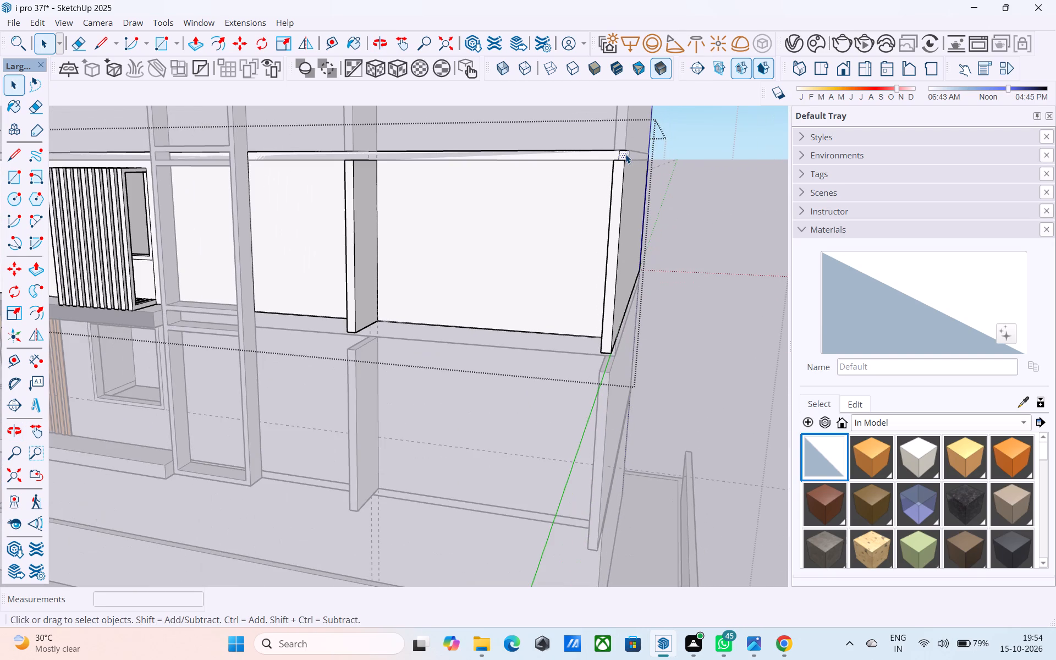
key(p)
click(625, 154)
click(625, 141)
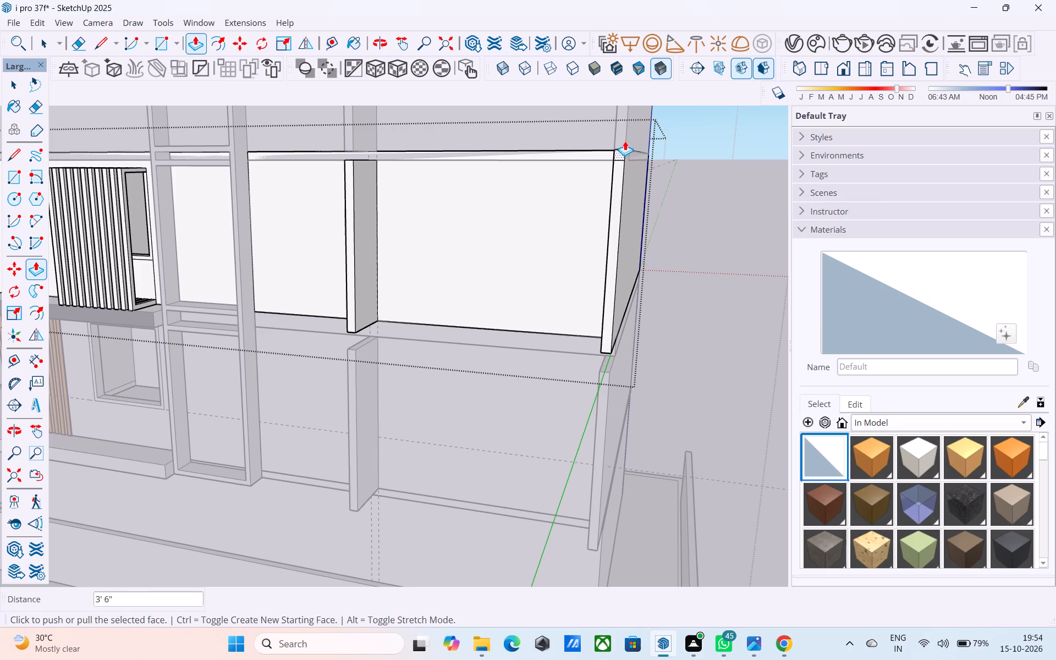
Draw a 6" vertical line up the wall band from the middle fin's top, on its side away from the rear corner.
middle_drag(617, 135, 660, 151)
shift+middle_drag(528, 166, 739, 166)
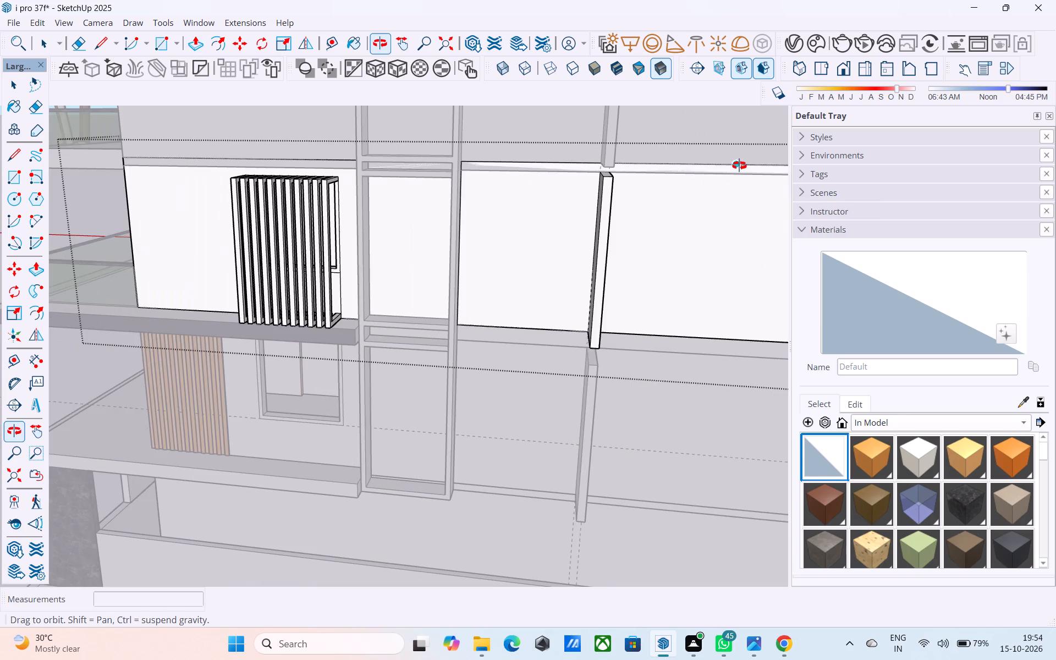
shift+middle_drag(739, 166, 607, 161)
scroll(485, 173, up, 2)
key(space)
middle_drag(461, 173, 543, 177)
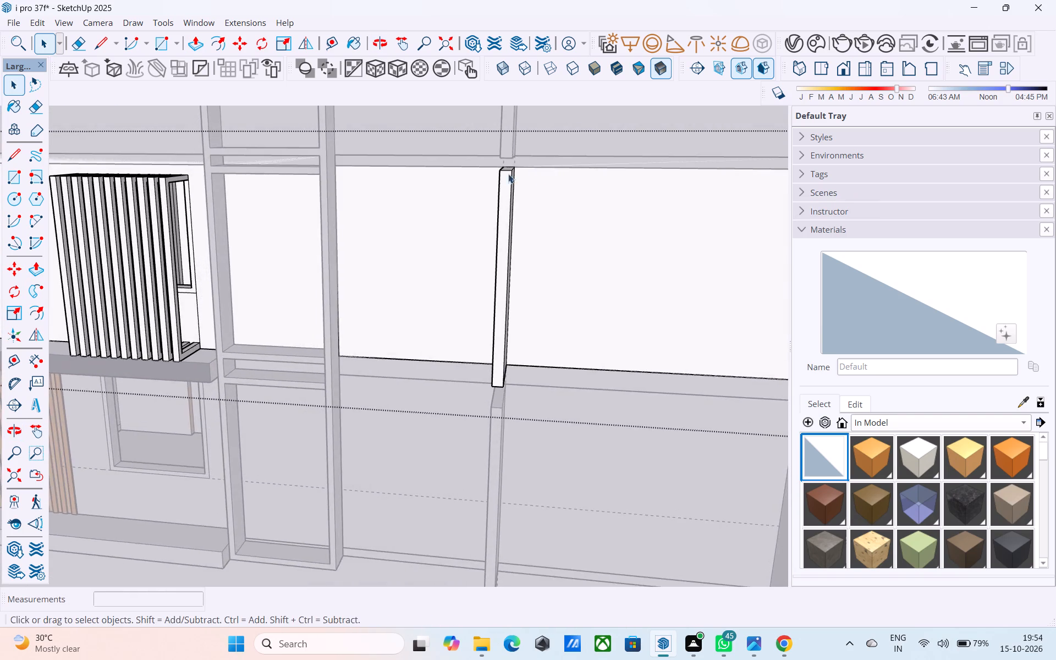
scroll(490, 173, up, 5)
middle_drag(504, 166, 526, 163)
scroll(526, 163, up, 3)
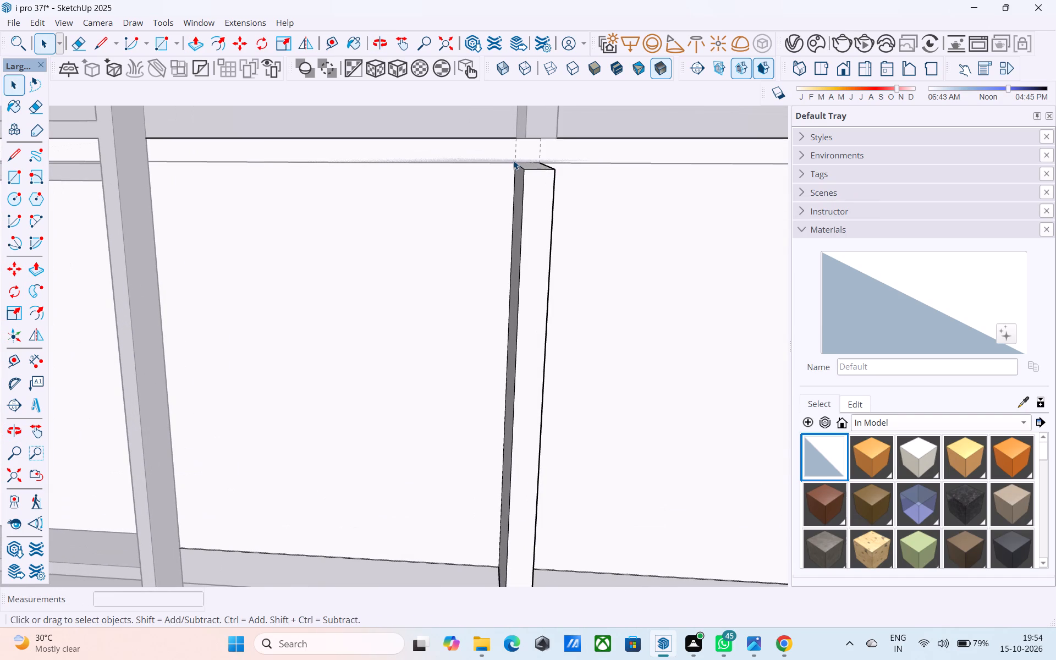
key(l)
click(514, 160)
click(520, 142)
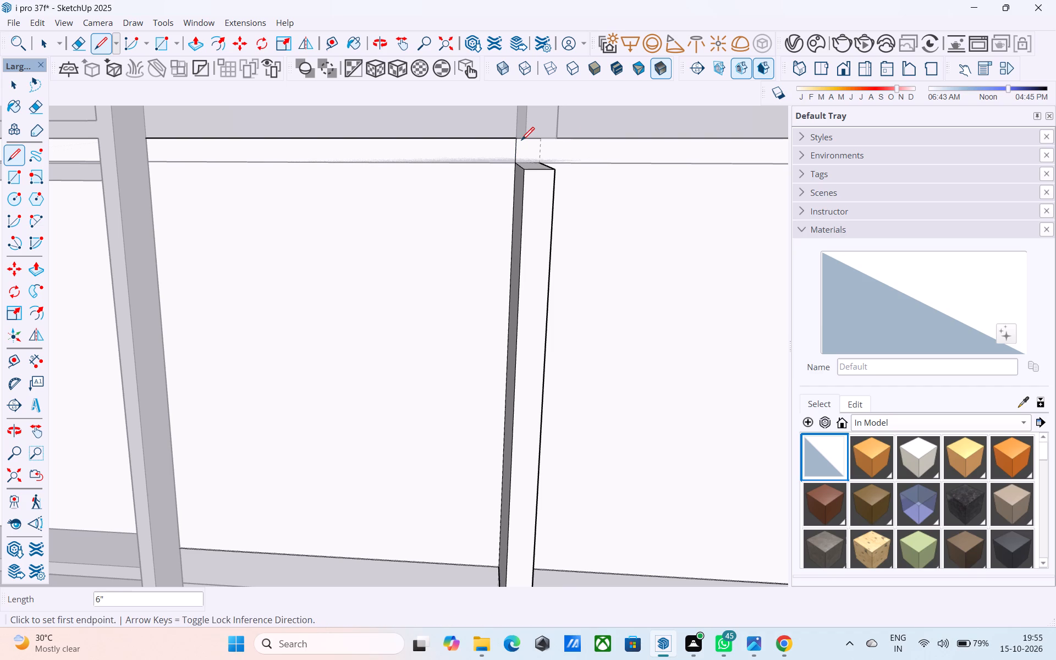
Draw a 13'6" horizontal line across the wall bay at fin-top level, from the middle fin to the rear corner fin.
key(space)
click(595, 144)
scroll(597, 144, down, 4)
middle_drag(597, 145, 544, 146)
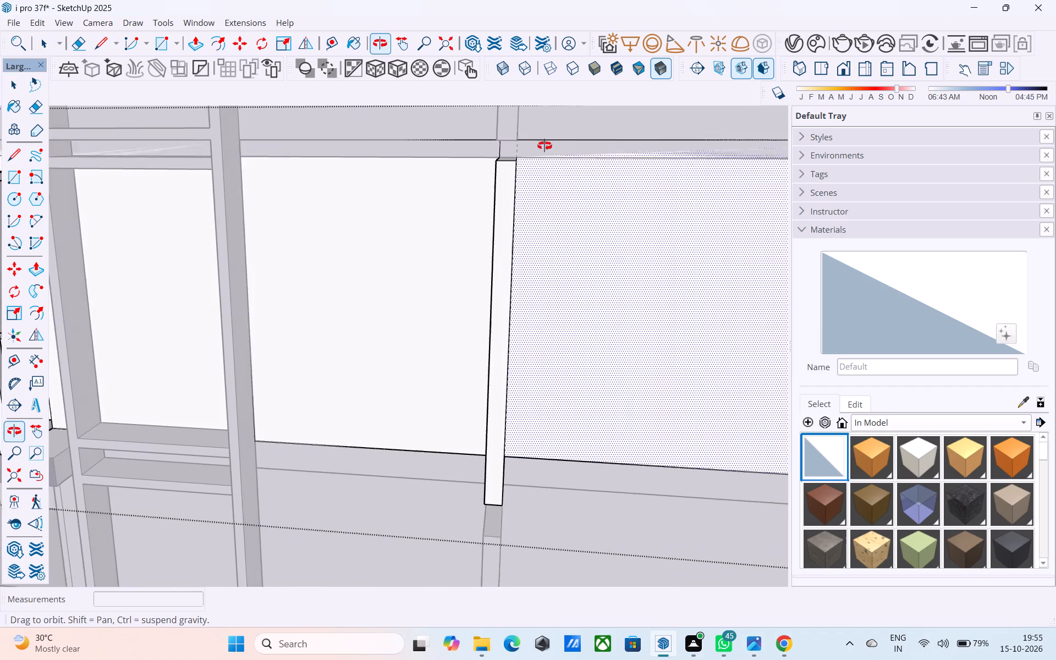
middle_drag(544, 146, 509, 137)
shift+middle_drag(555, 161, 537, 161)
key(r)
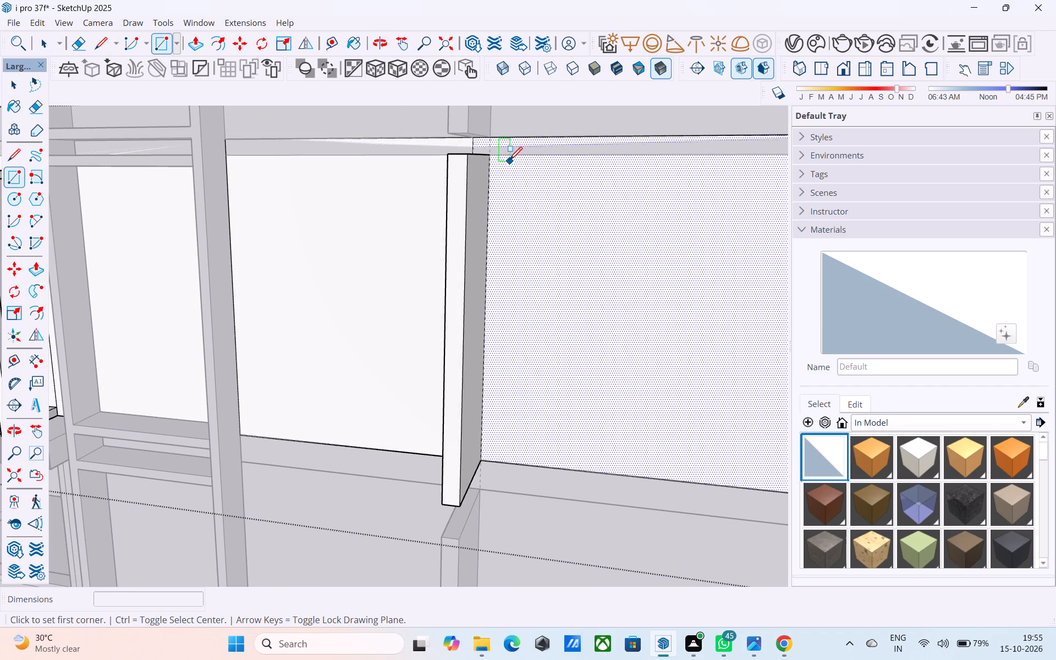
key(l)
click(490, 155)
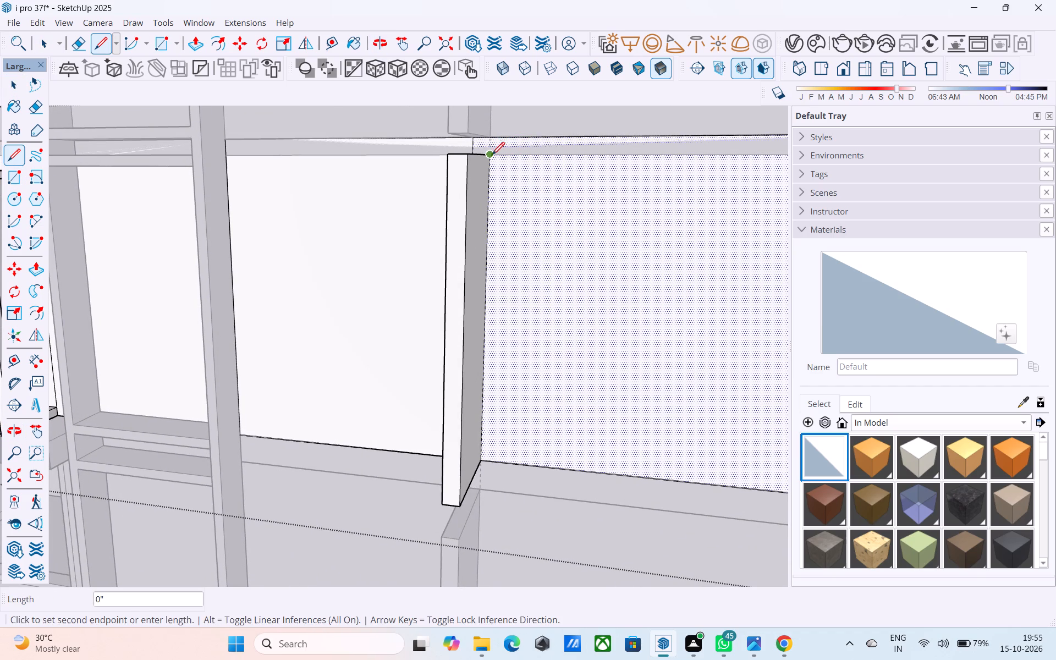
scroll(493, 157, down, 12)
scroll(618, 169, up, 6)
middle_drag(544, 173, 574, 181)
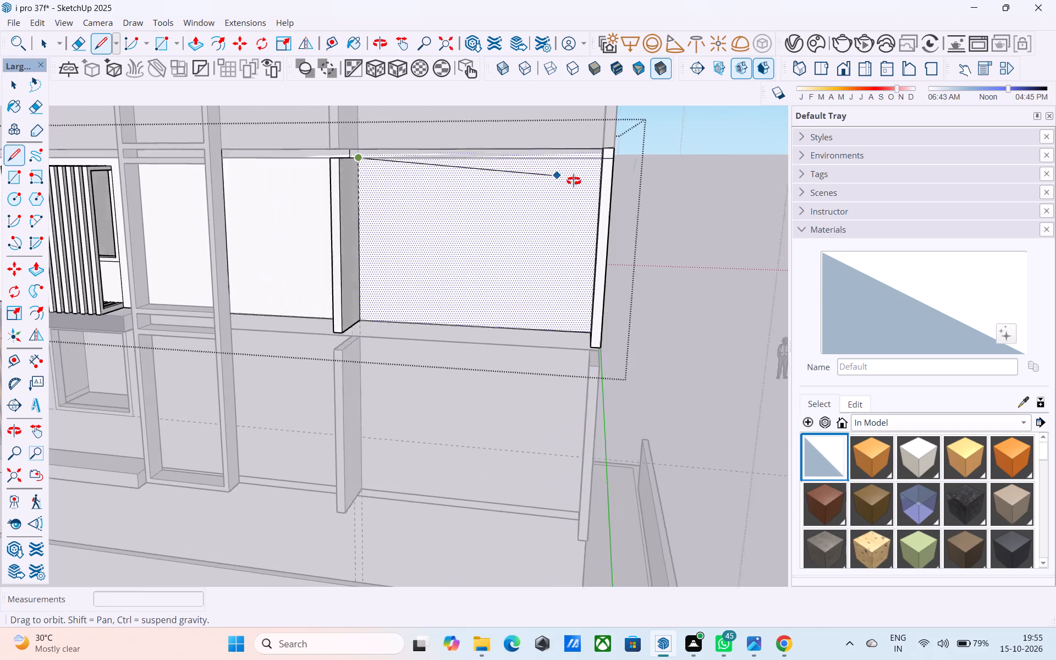
middle_drag(574, 181, 608, 182)
scroll(643, 182, up, 6)
click(678, 156)
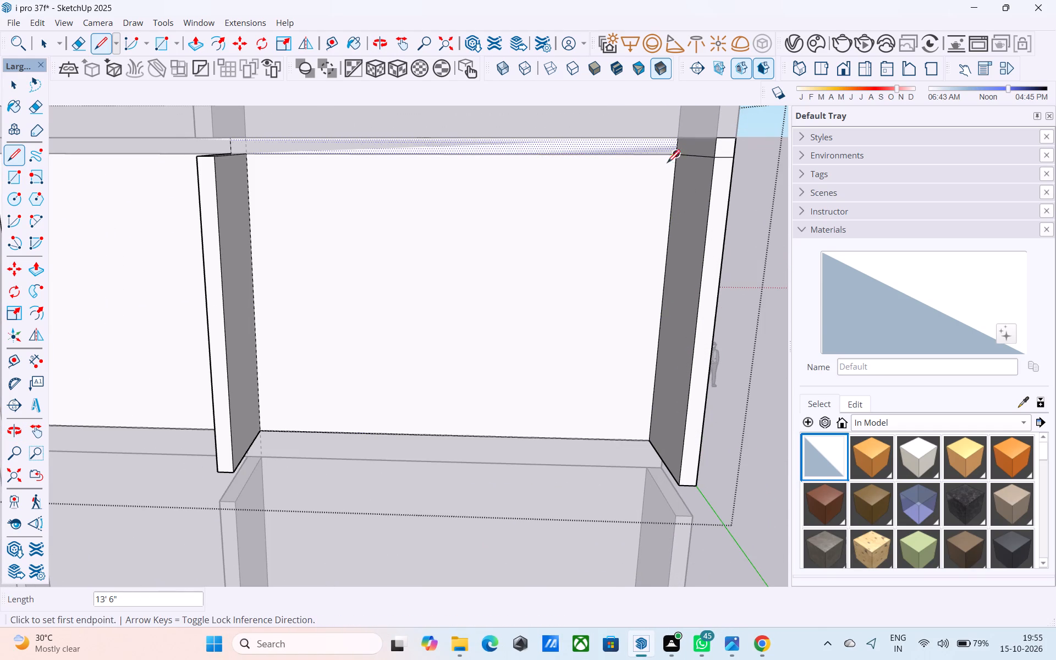
Push/pull the separated band above the wall bay out 3'6" to the front edge of the middle fin.
scroll(401, 119, up, 1)
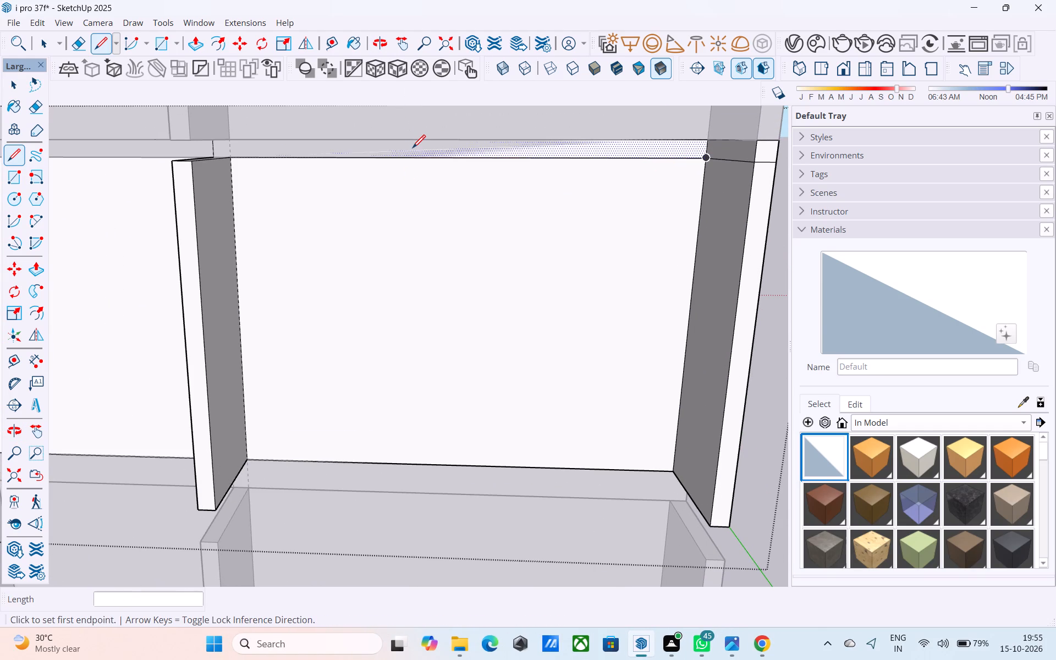
key(space)
click(413, 147)
key(p)
click(413, 147)
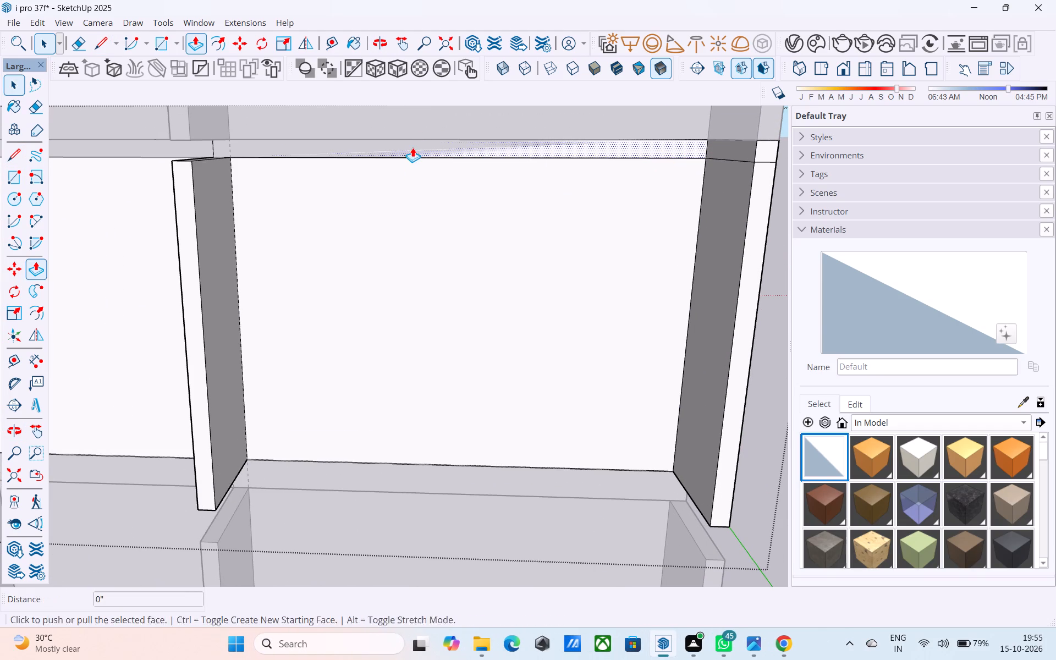
click(191, 159)
scroll(269, 125, down, 9)
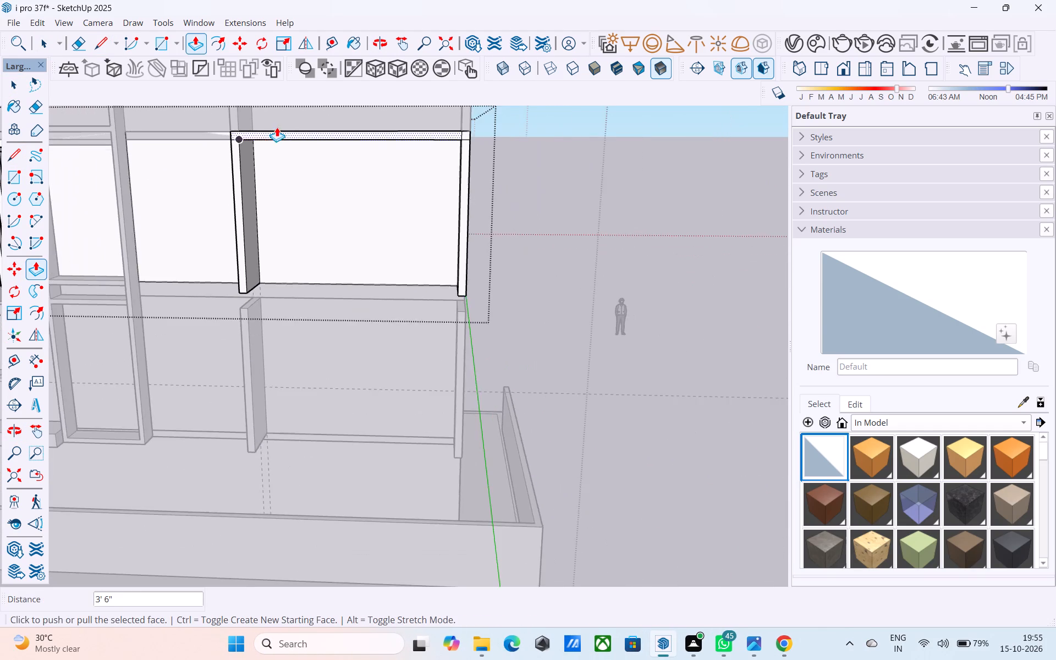
scroll(283, 134, down, 3)
shift+middle_drag(286, 137, 347, 105)
key(space)
Leave the wall groups to reach the slab edge between the middle and lower floors.
scroll(338, 206, up, 5)
middle_drag(302, 239, 311, 226)
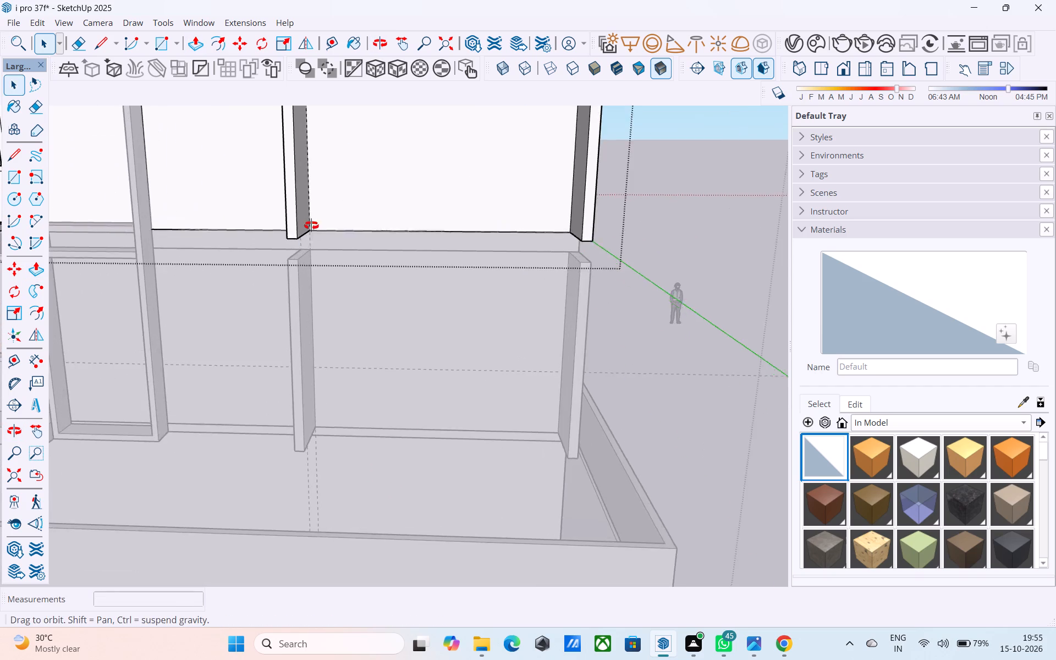
middle_drag(311, 226, 333, 191)
scroll(332, 191, up, 1)
double_click(325, 213)
double_click(327, 204)
scroll(327, 204, up, 3)
double_click(327, 204)
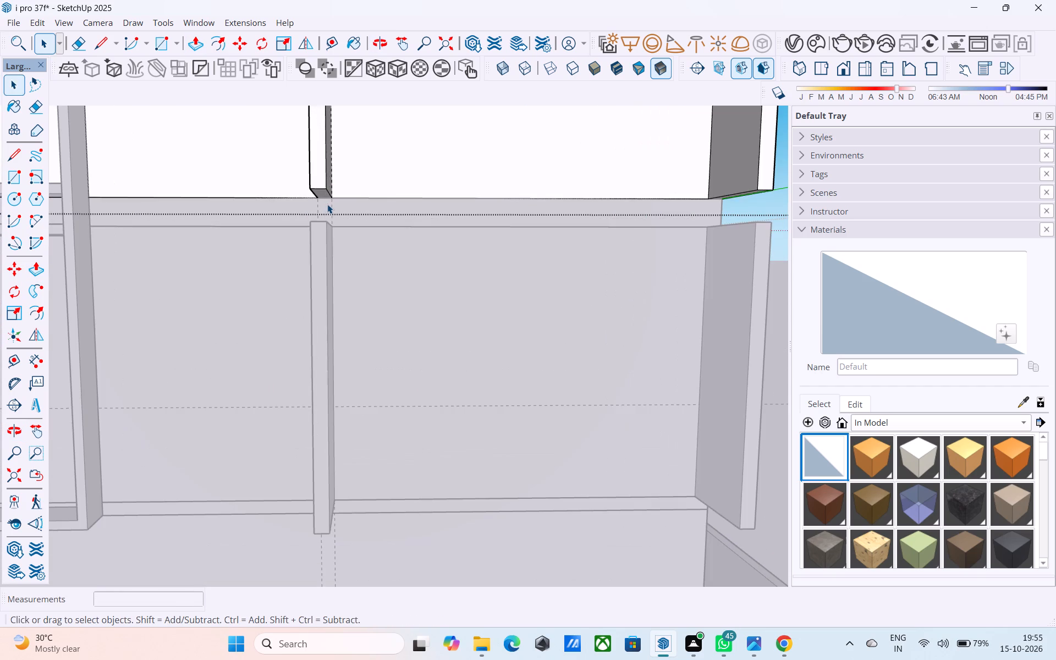
middle_drag(320, 208, 403, 252)
double_click(289, 223)
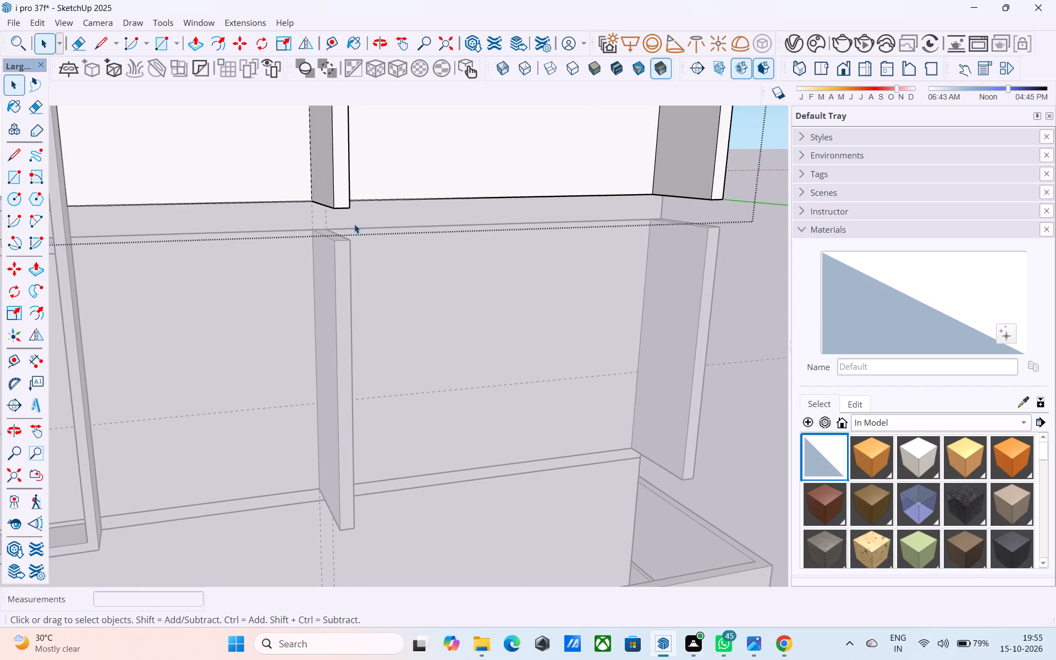
scroll(394, 231, down, 4)
double_click(389, 258)
middle_drag(392, 248, 258, 205)
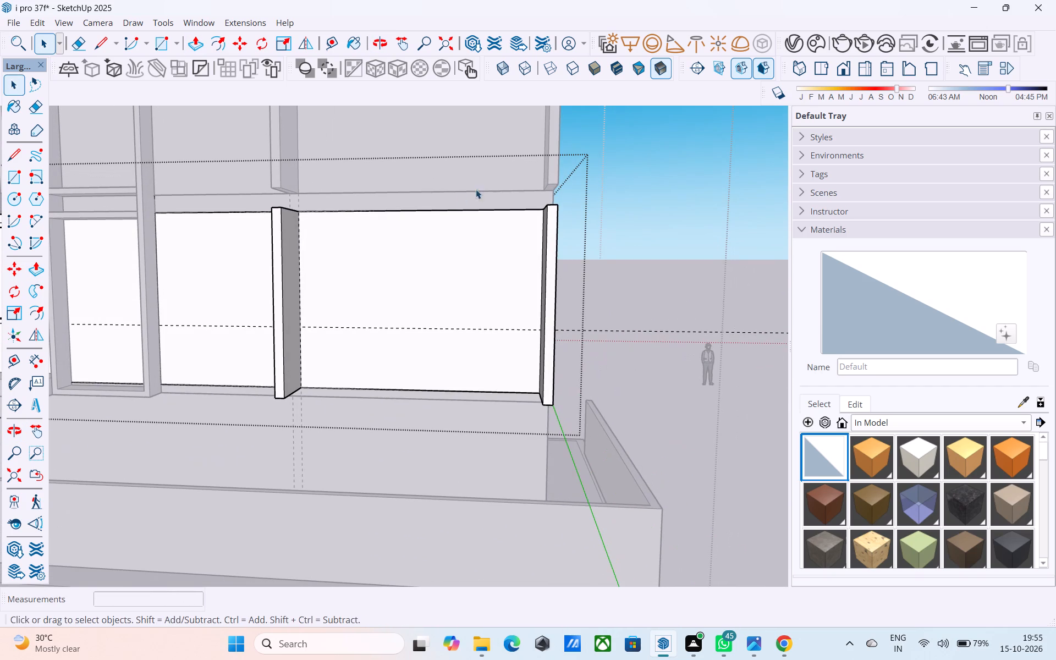
double_click(499, 201)
click(606, 200)
Open the slab group and draw a 1' vertical line across the slab edge at the rear corner fin's inner side.
middle_drag(542, 208, 450, 228)
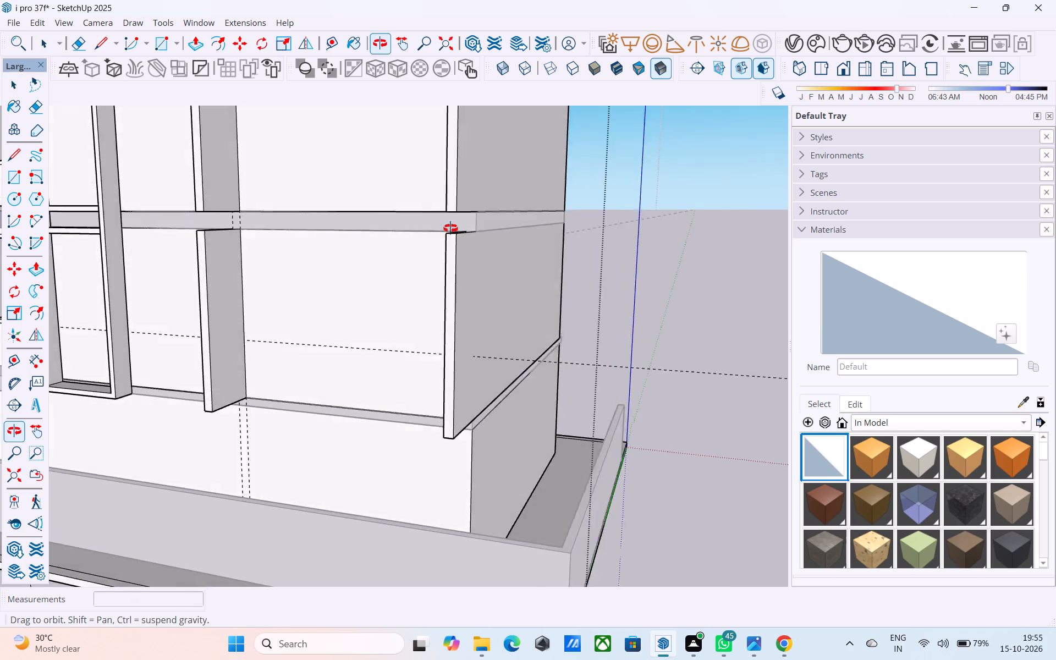
middle_drag(450, 228, 446, 229)
scroll(438, 227, up, 3)
double_click(441, 219)
middle_drag(440, 218, 481, 219)
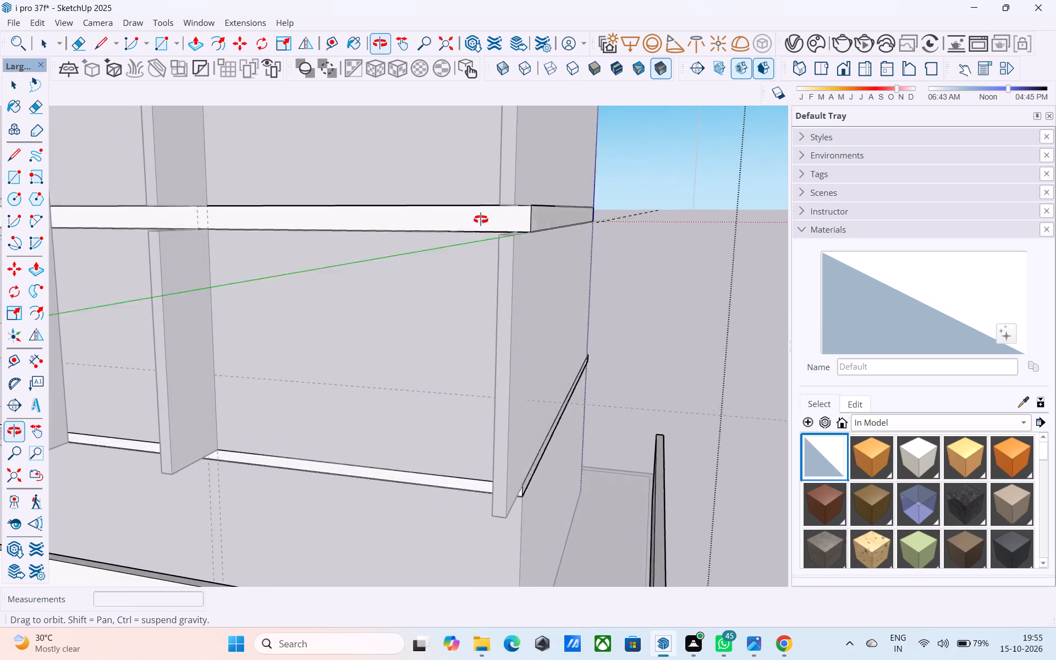
middle_drag(481, 219, 494, 207)
key(l)
scroll(569, 188, up, 7)
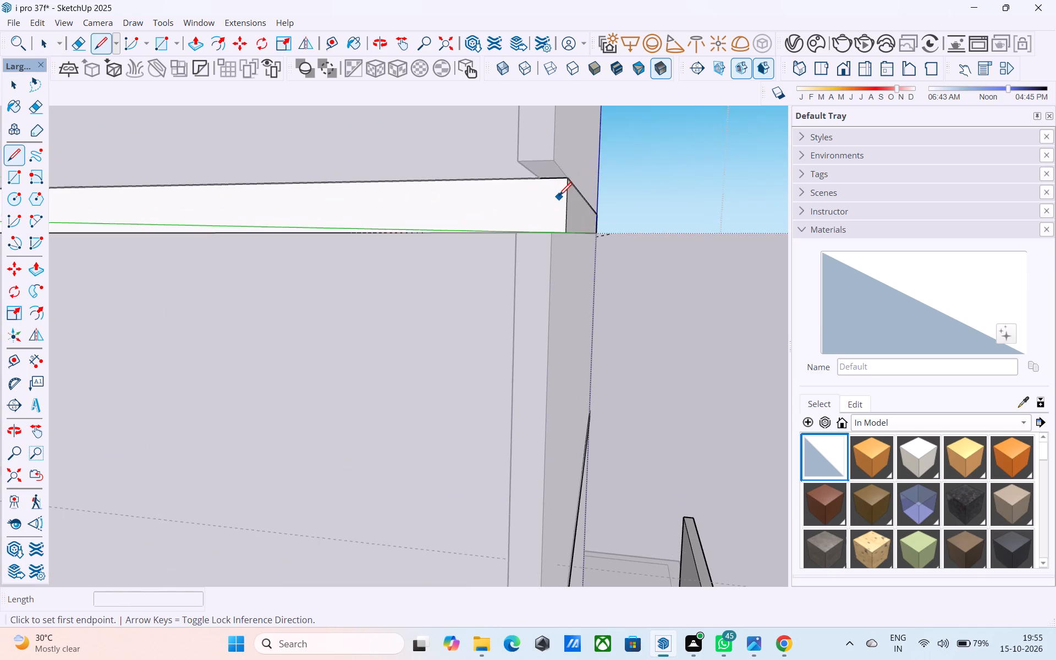
middle_drag(536, 182, 569, 183)
click(541, 175)
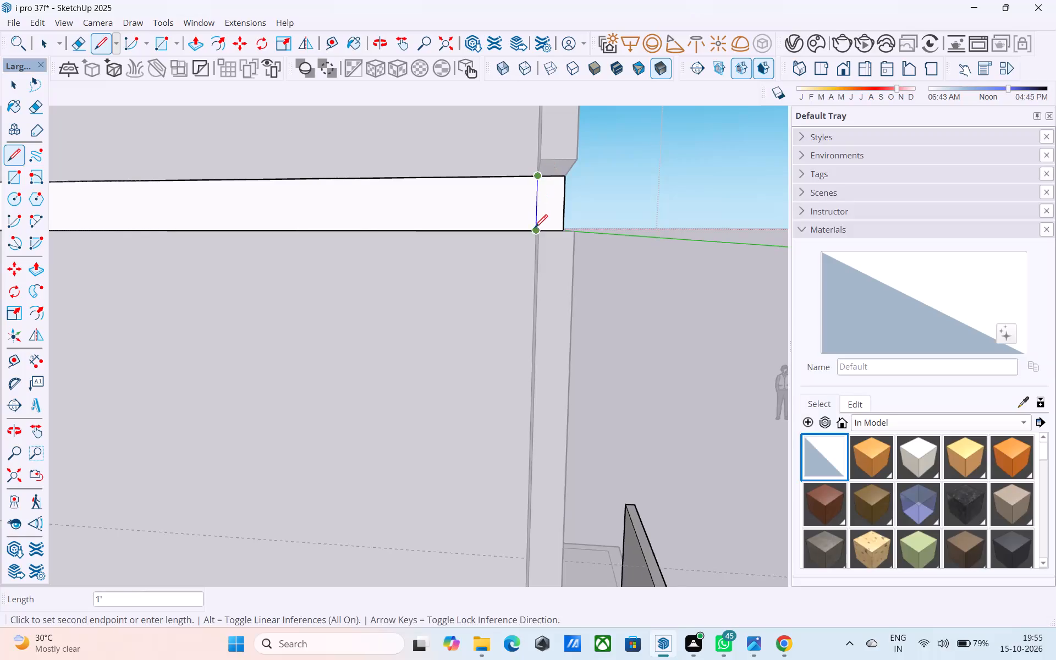
middle_drag(535, 229, 534, 269)
scroll(530, 240, up, 4)
click(535, 230)
Draw a vertical line across the same slab edge at the middle fin's side away from the rear corner.
middle_drag(365, 218, 492, 217)
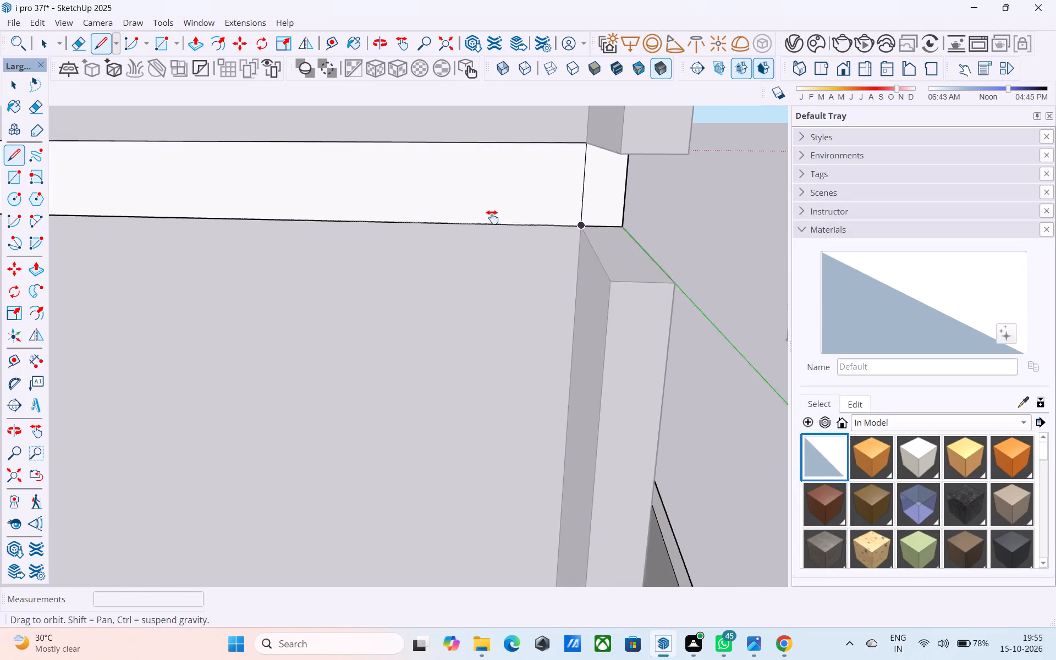
middle_drag(492, 217, 707, 207)
scroll(712, 206, down, 9)
middle_drag(442, 212, 614, 188)
middle_drag(443, 173, 514, 168)
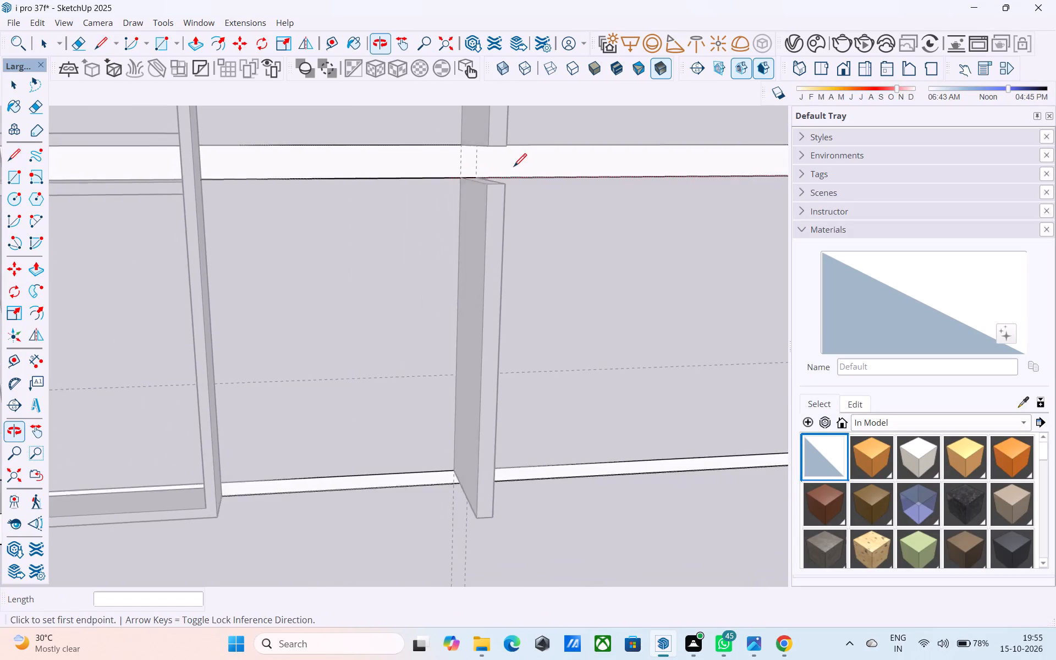
scroll(505, 169, up, 4)
middle_drag(449, 165, 538, 181)
click(525, 152)
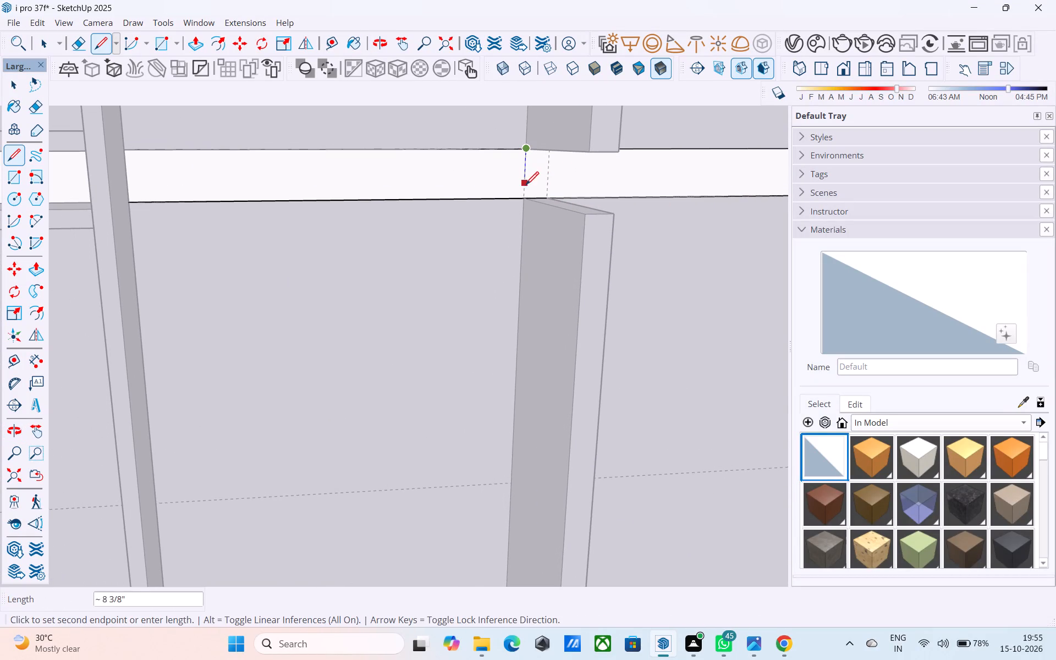
click(527, 200)
Push/pull the slab edge face between the middle fin and the rear corner fin outward to the fins' front edge.
shift+middle_drag(564, 196, 472, 145)
scroll(521, 133, up, 3)
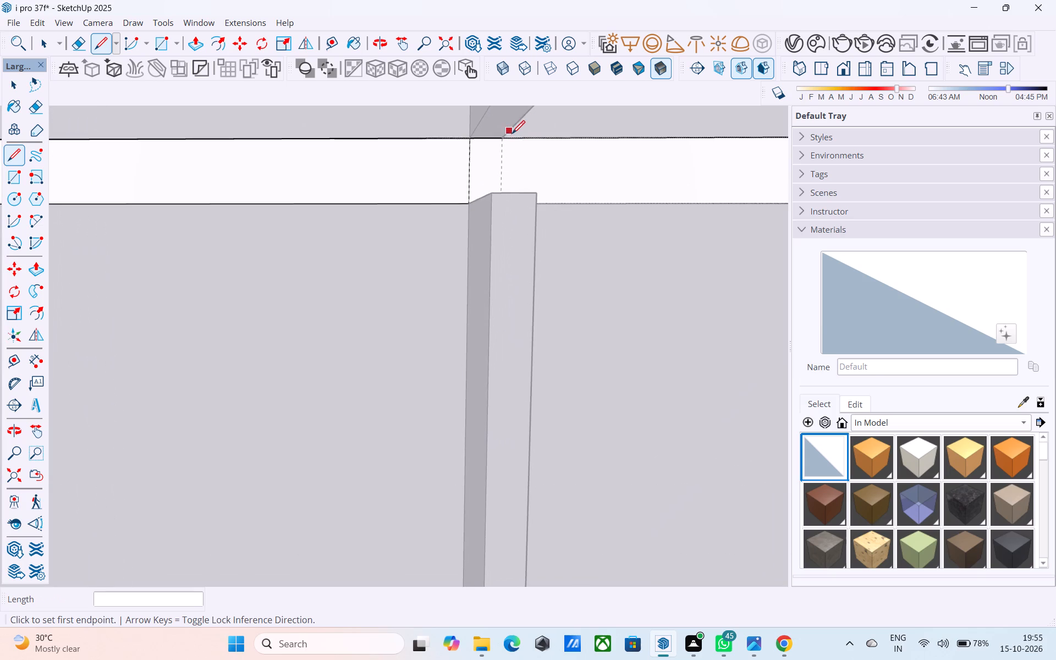
scroll(509, 148, down, 6)
key(space)
click(510, 148)
scroll(512, 151, down, 9)
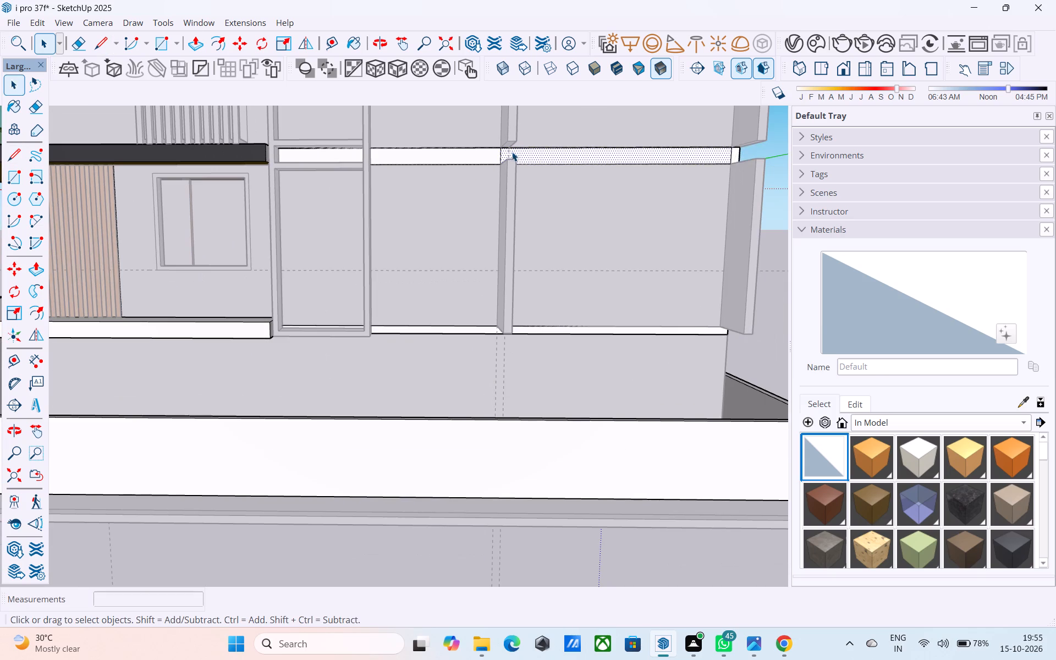
key(p)
click(512, 152)
click(510, 174)
scroll(503, 178, down, 4)
key(space)
Examine the side elevation's projecting slab bands and the lowest slab edge beneath the fins.
scroll(504, 180, down, 4)
middle_drag(504, 183, 501, 195)
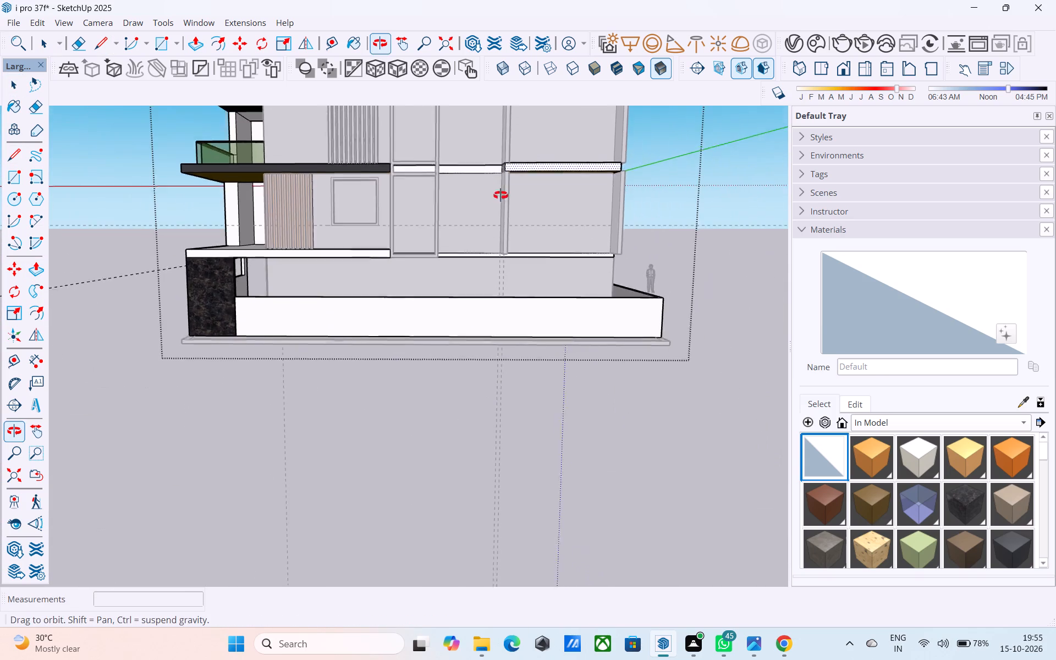
middle_drag(501, 195, 478, 252)
scroll(490, 235, down, 3)
middle_drag(504, 228, 458, 142)
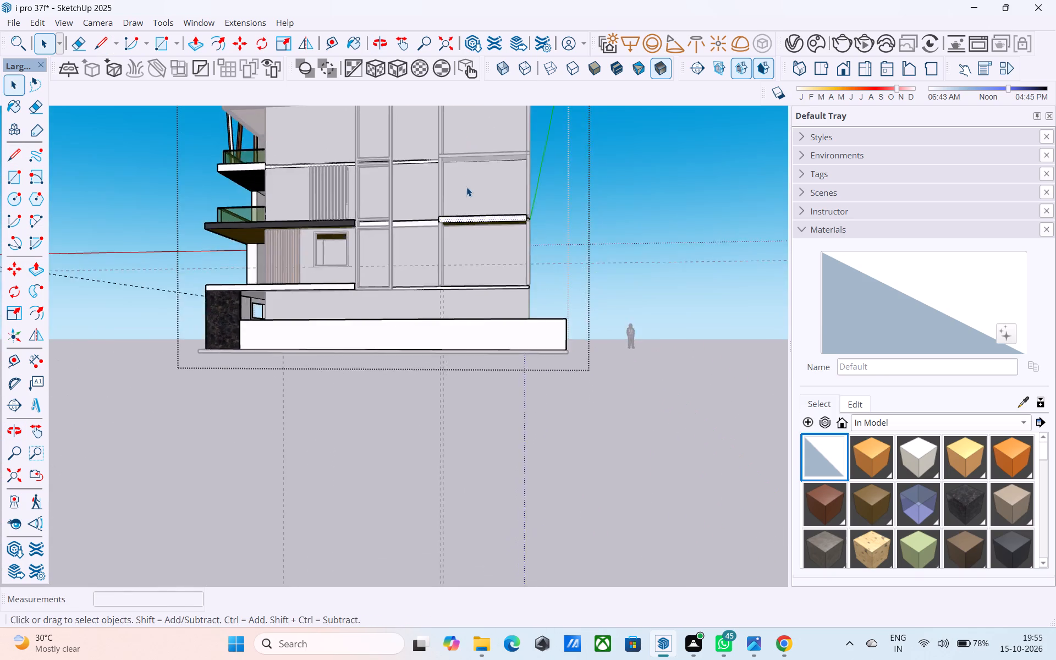
scroll(468, 192, up, 3)
middle_drag(461, 213, 514, 237)
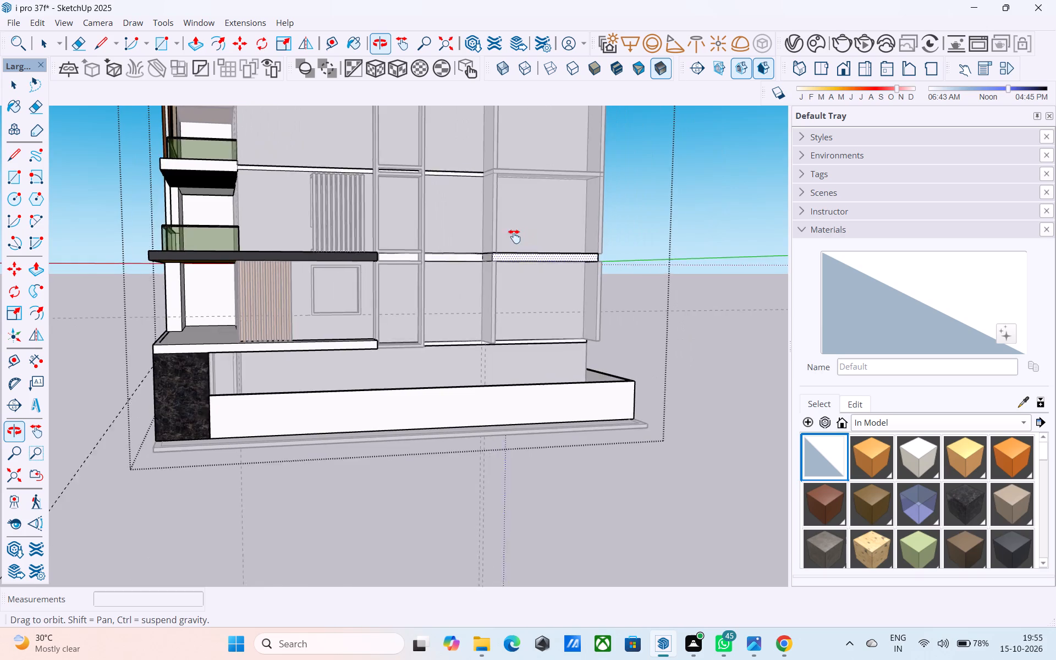
middle_drag(514, 237, 460, 158)
scroll(458, 280, up, 11)
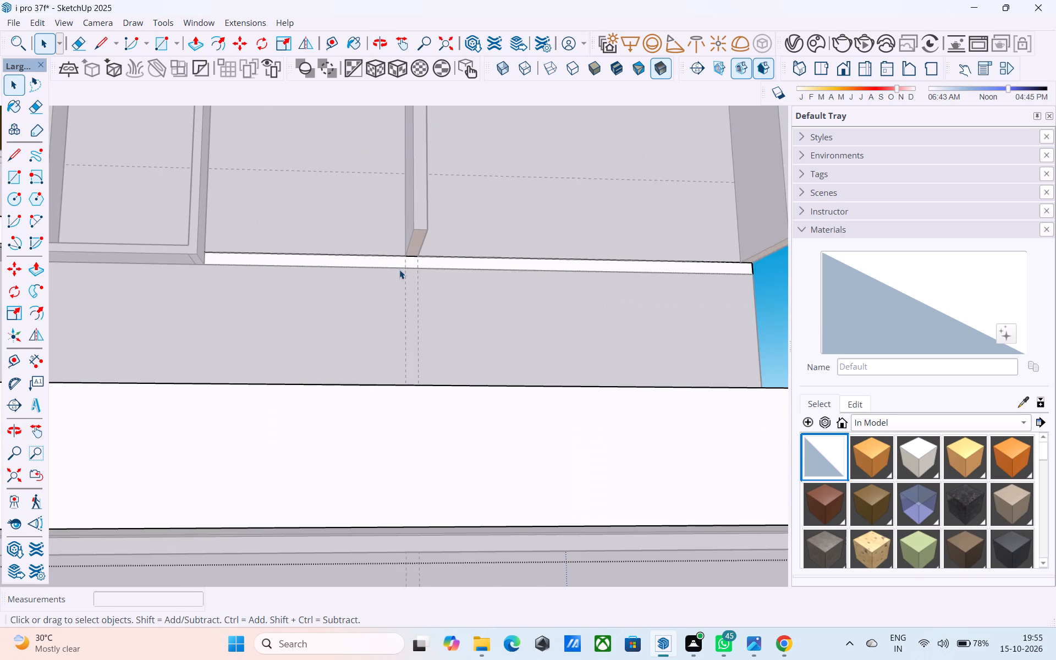
Draw a 6" vertical line across the lowest slab edge at the middle fin's side away from the rear corner.
scroll(402, 269, up, 1)
key(l)
scroll(404, 266, up, 3)
click(405, 250)
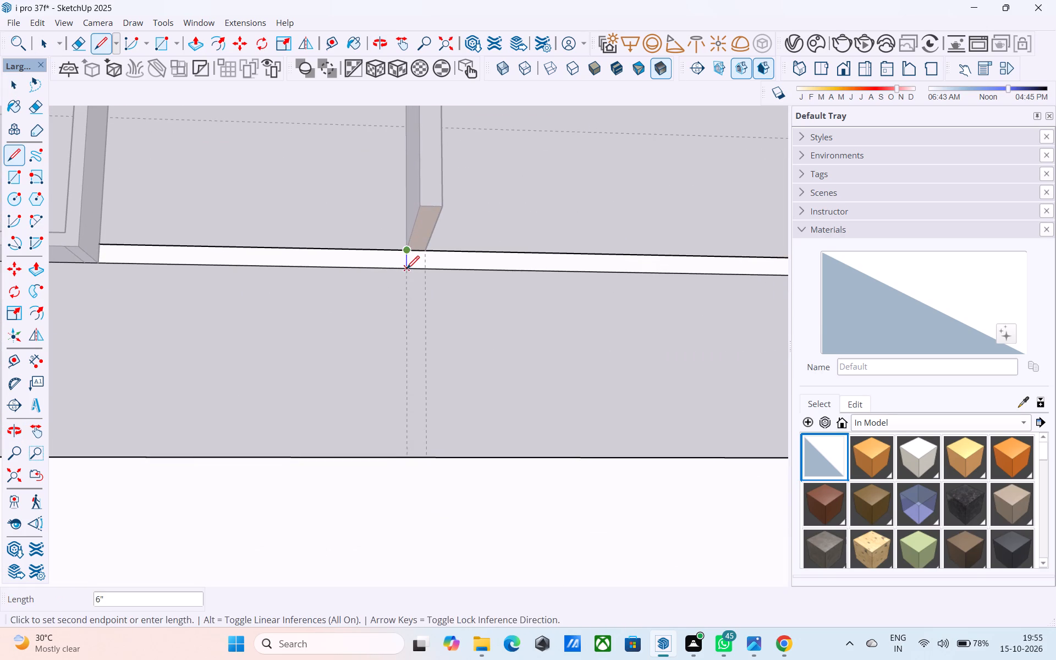
click(406, 270)
Push/pull the lowest slab edge face between the middle fin and the rear corner outward 3'6" to the fins' front edge.
scroll(405, 269, down, 5)
key(space)
click(438, 268)
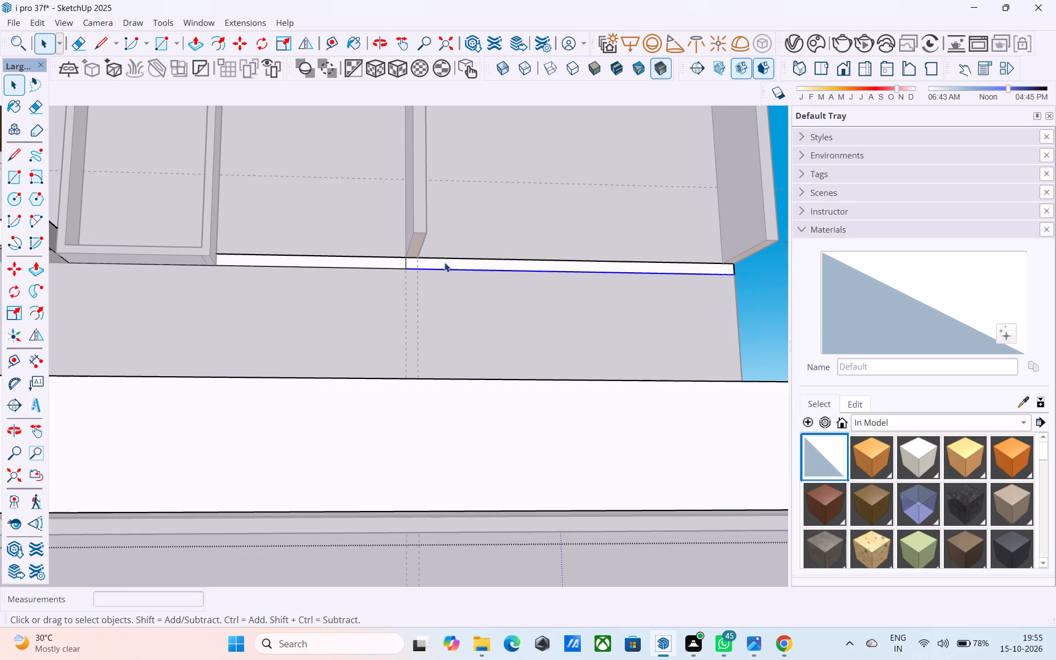
click(444, 262)
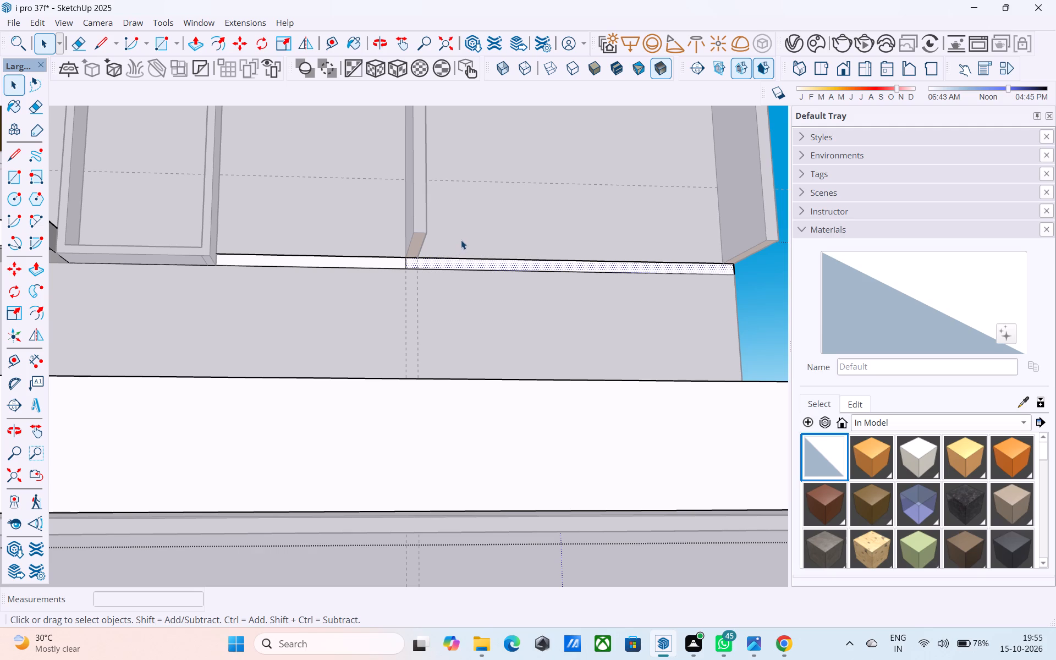
key(p)
click(445, 265)
click(423, 218)
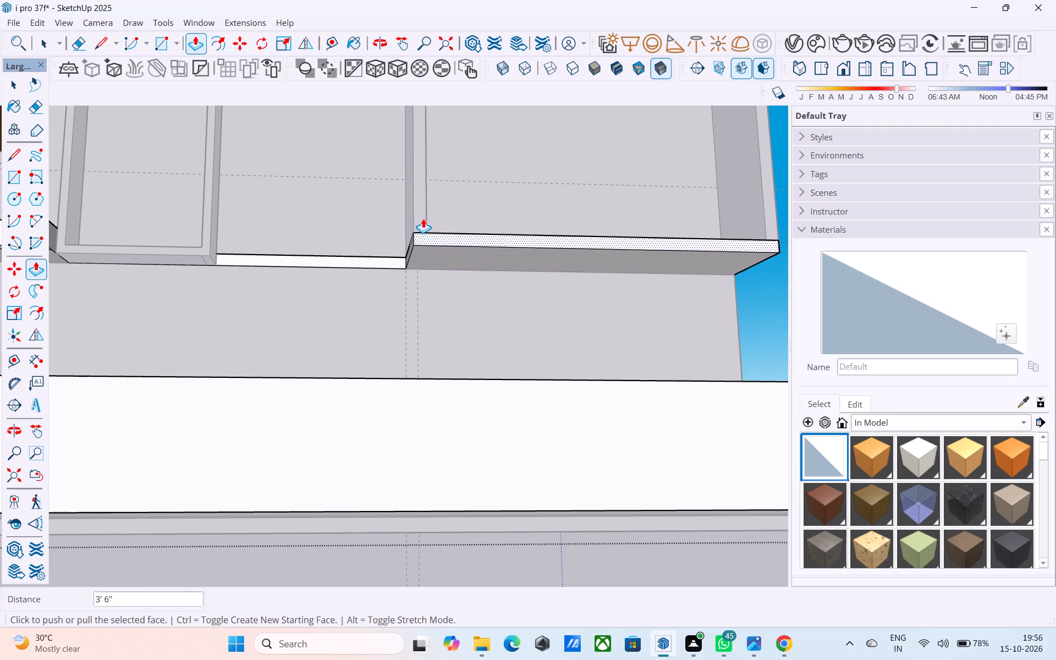
scroll(414, 222, down, 4)
middle_drag(397, 246, 326, 356)
scroll(326, 355, down, 11)
key(space)
click(510, 289)
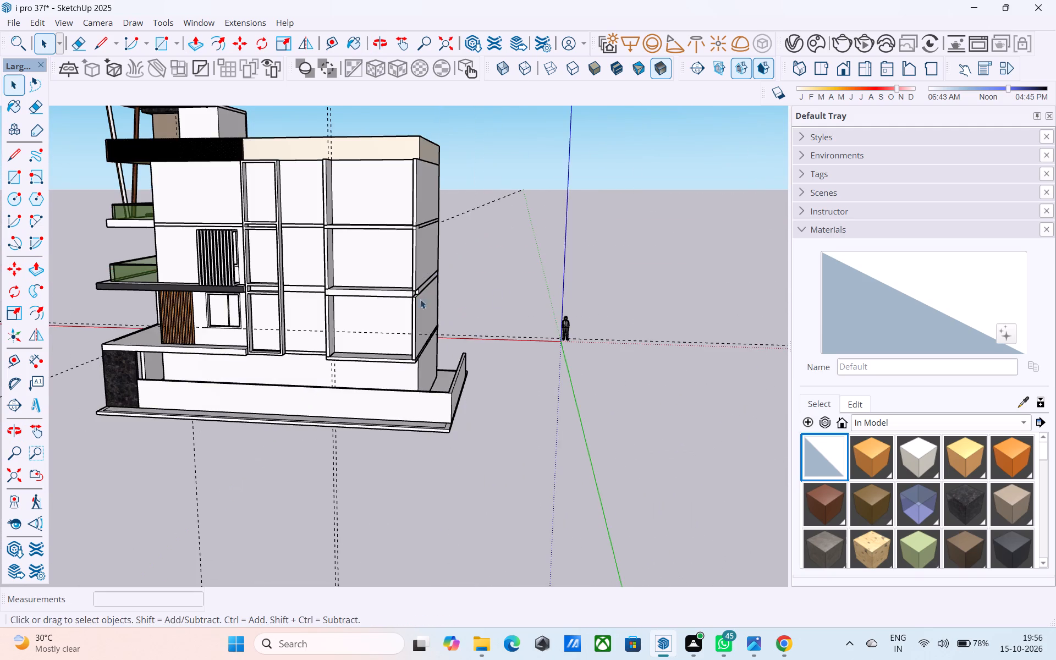
Save the model.
middle_drag(333, 288, 437, 320)
key(ctrl+s)
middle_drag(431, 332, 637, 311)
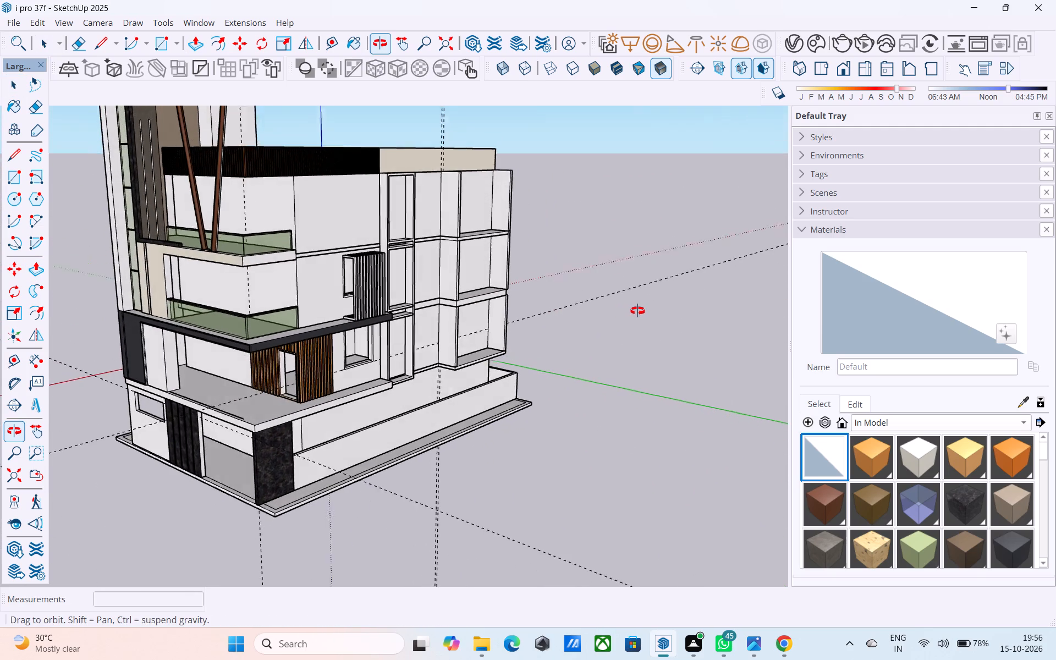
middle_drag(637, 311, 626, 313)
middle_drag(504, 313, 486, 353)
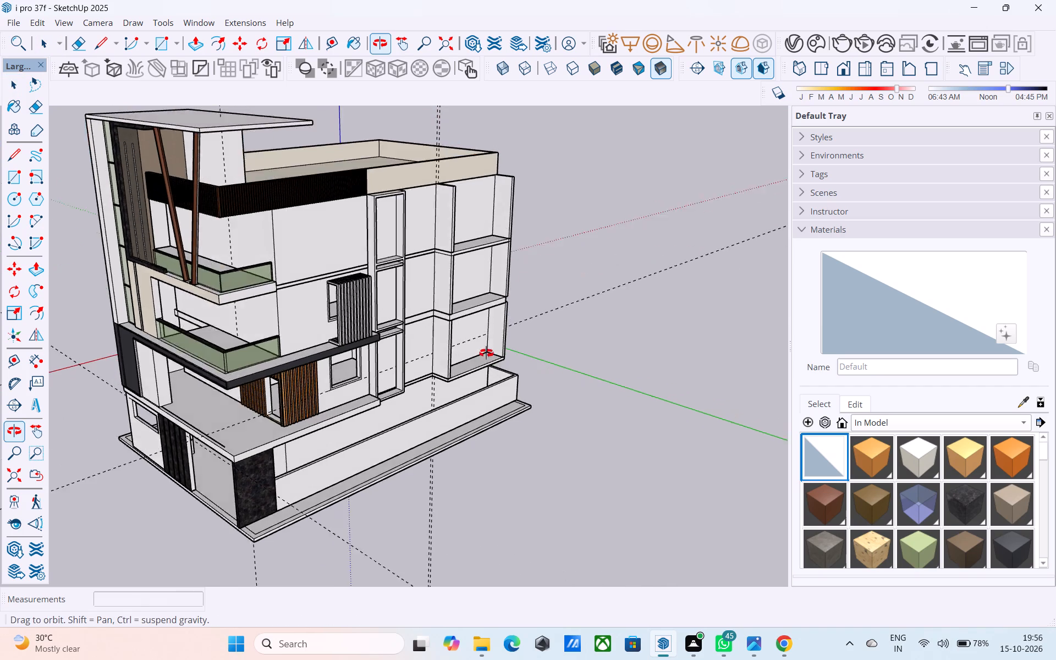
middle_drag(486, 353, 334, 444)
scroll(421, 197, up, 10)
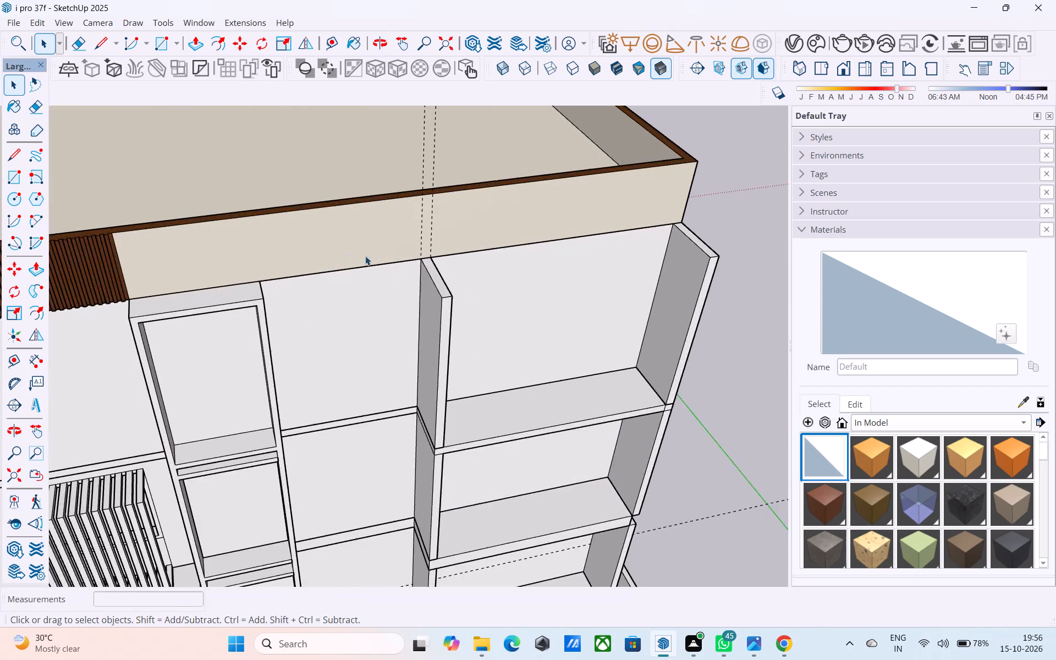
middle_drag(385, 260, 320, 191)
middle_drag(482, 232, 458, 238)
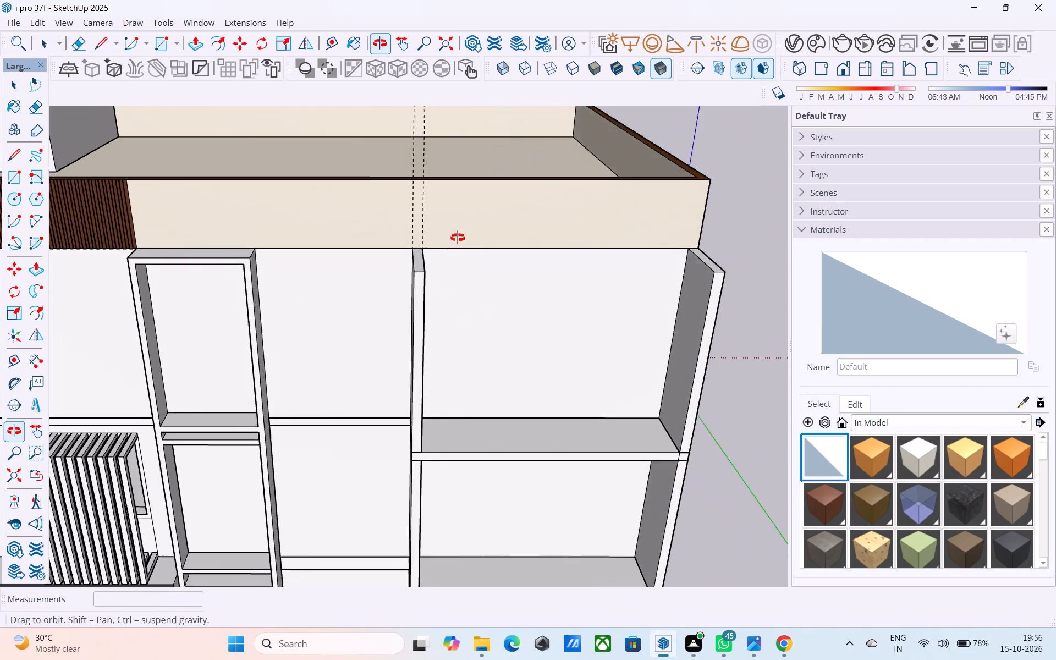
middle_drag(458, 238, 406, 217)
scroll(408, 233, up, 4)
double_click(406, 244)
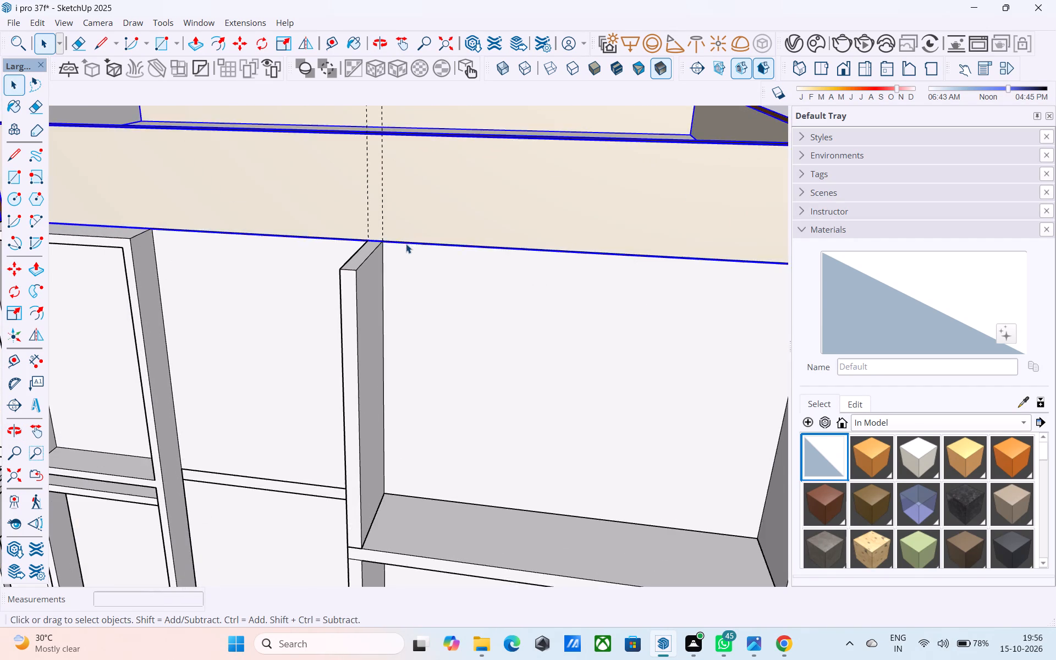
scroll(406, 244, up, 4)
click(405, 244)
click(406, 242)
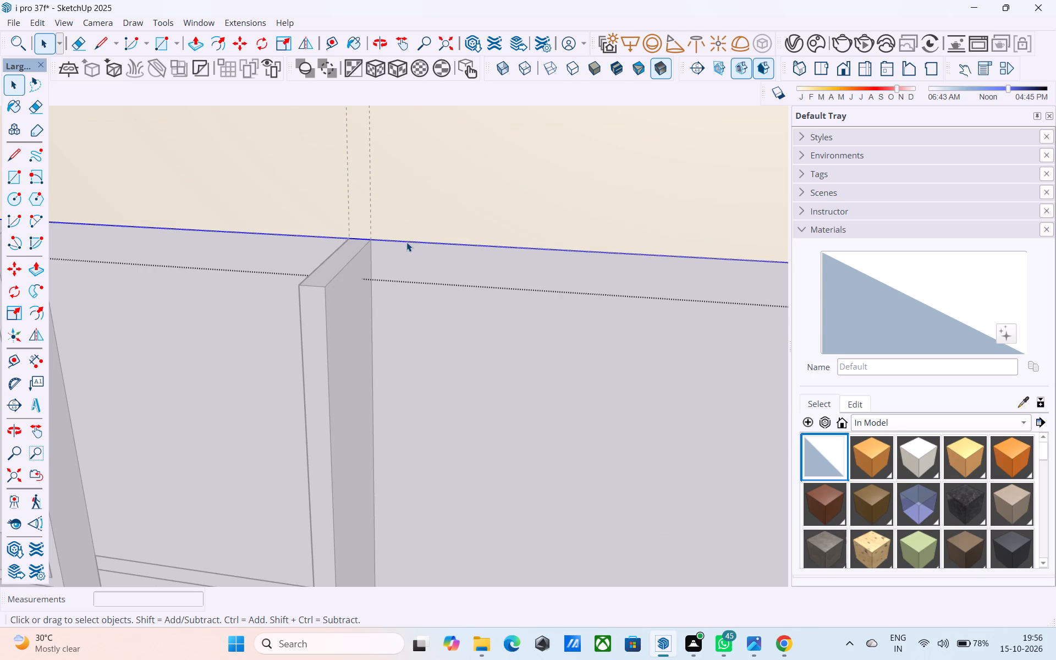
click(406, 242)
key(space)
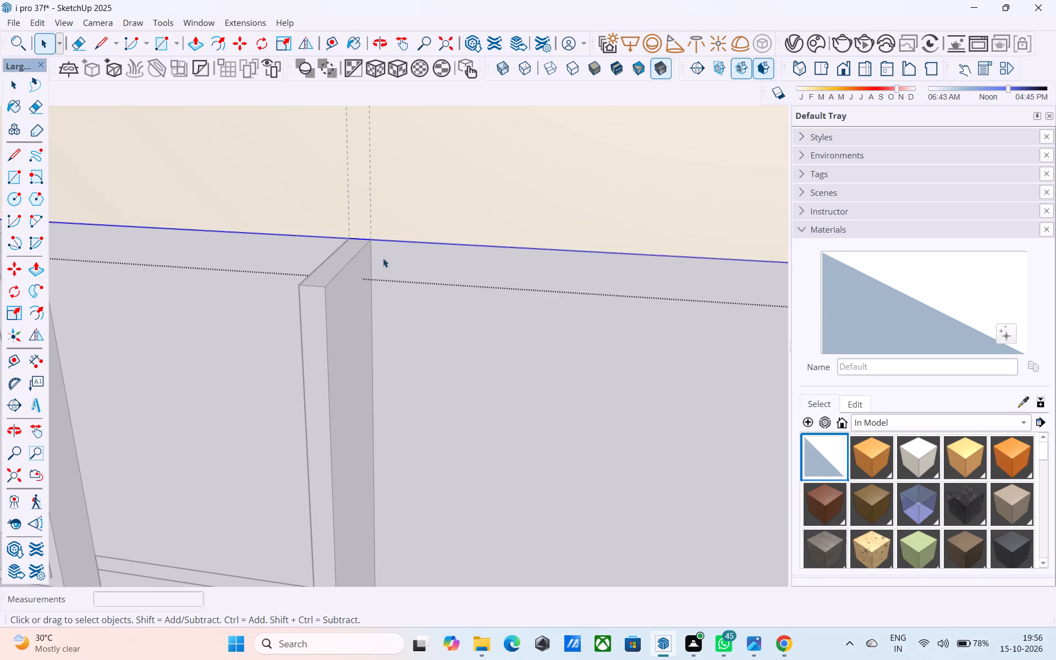
Open the top-storey wall group and copy the wall's top edge between the two fins 6" downward.
double_click(373, 265)
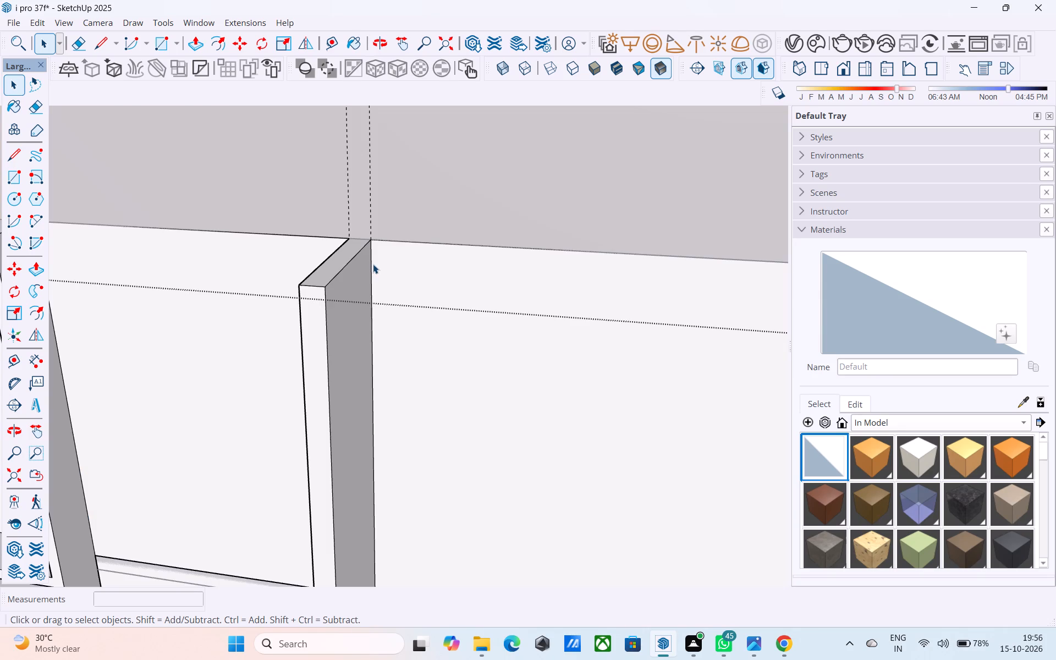
key(m)
key(l)
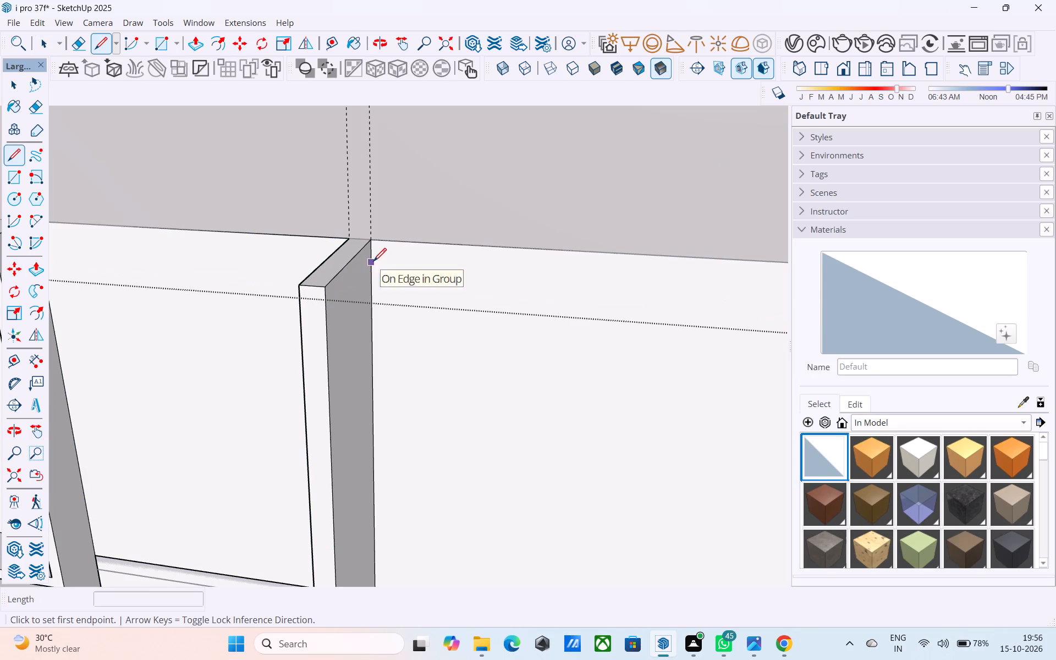
shift+middle_drag(457, 306, 371, 229)
key(space)
click(358, 238)
scroll(356, 238, down, 2)
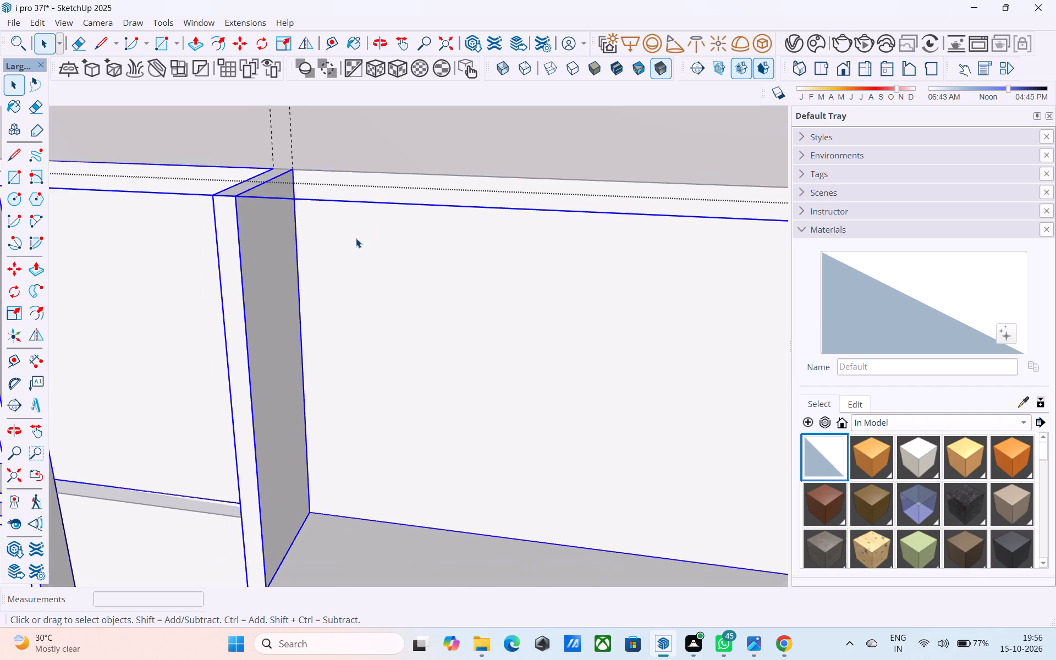
scroll(356, 238, down, 3)
double_click(356, 238)
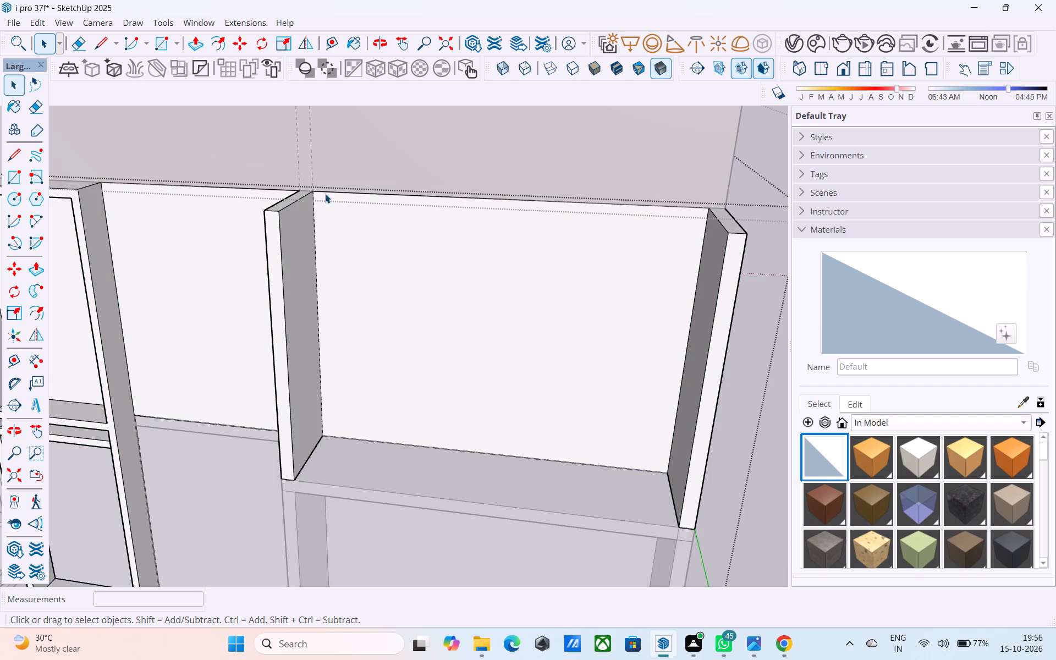
click(326, 191)
key(m)
scroll(325, 191, up, 3)
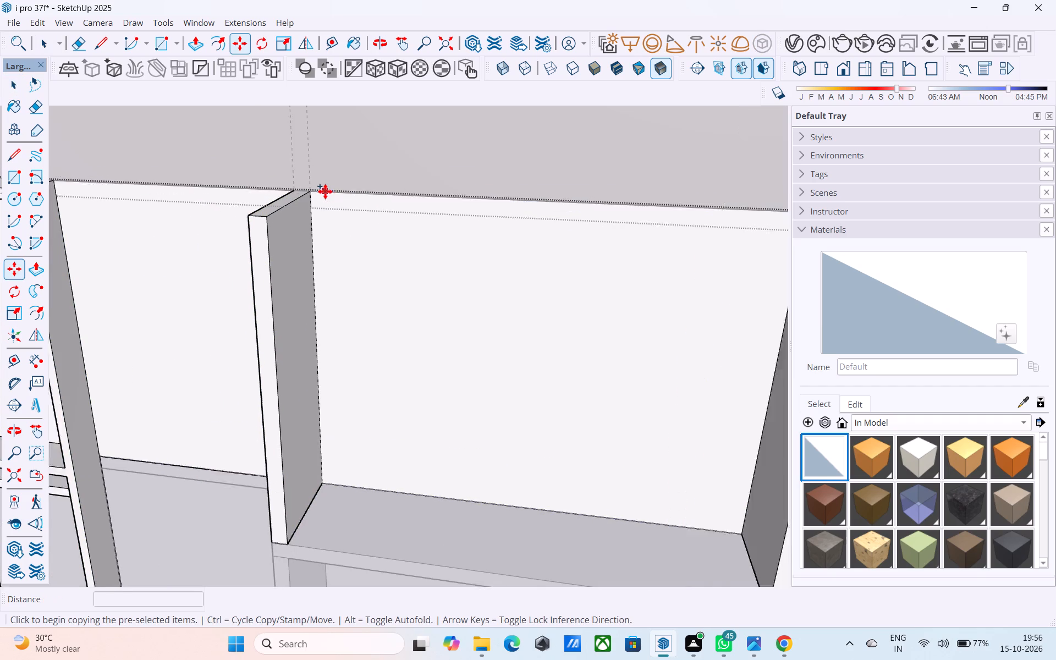
click(312, 195)
click(316, 216)
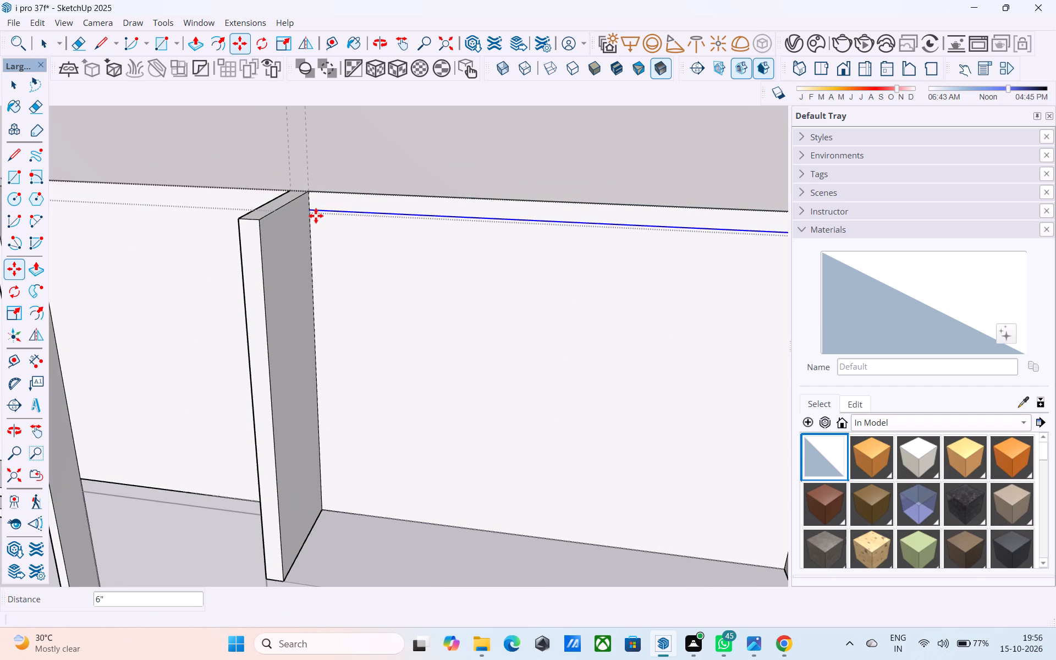
Push/pull the 6" strip at the top of the wall outward 3'6" to the fins' front edge.
key(space)
click(330, 203)
key(p)
click(330, 202)
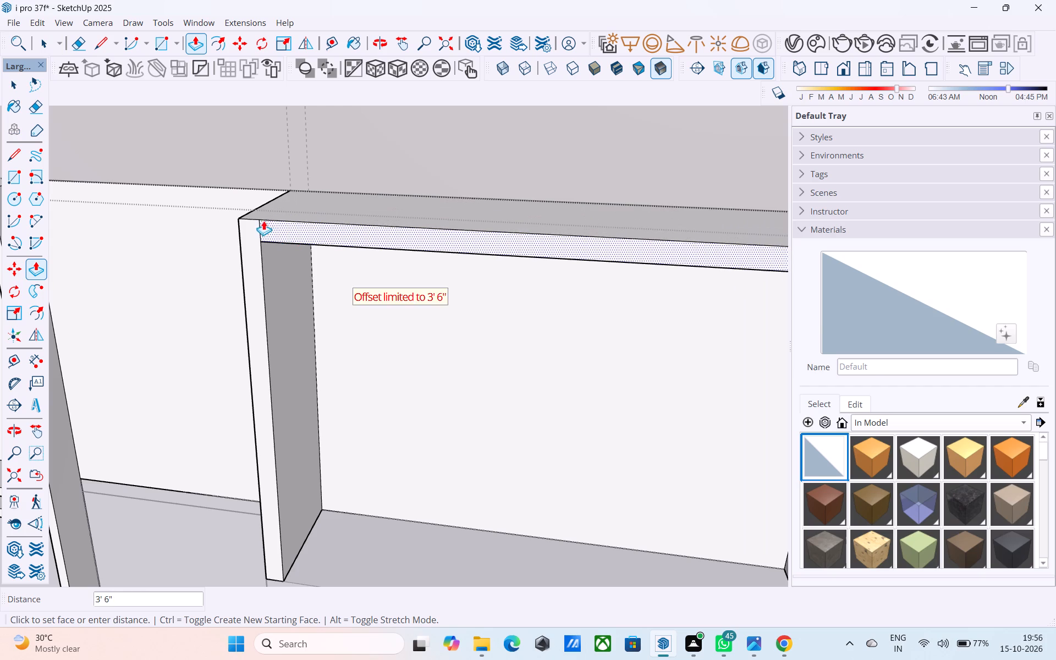
click(257, 218)
key(space)
Erase the seam lines where the top band meets the middle fin and the rear corner fin on the frame's front face.
scroll(260, 217, down, 11)
middle_drag(262, 244, 300, 219)
scroll(300, 219, down, 1)
scroll(301, 217, up, 1)
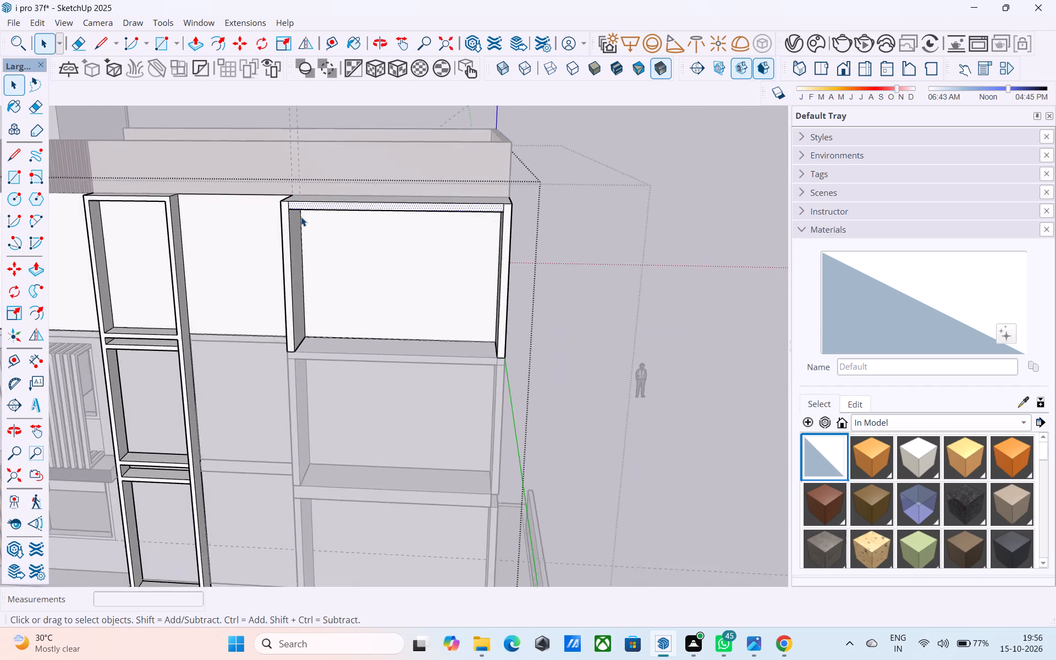
scroll(301, 217, up, 10)
key(e)
click(278, 188)
scroll(164, 223, down, 5)
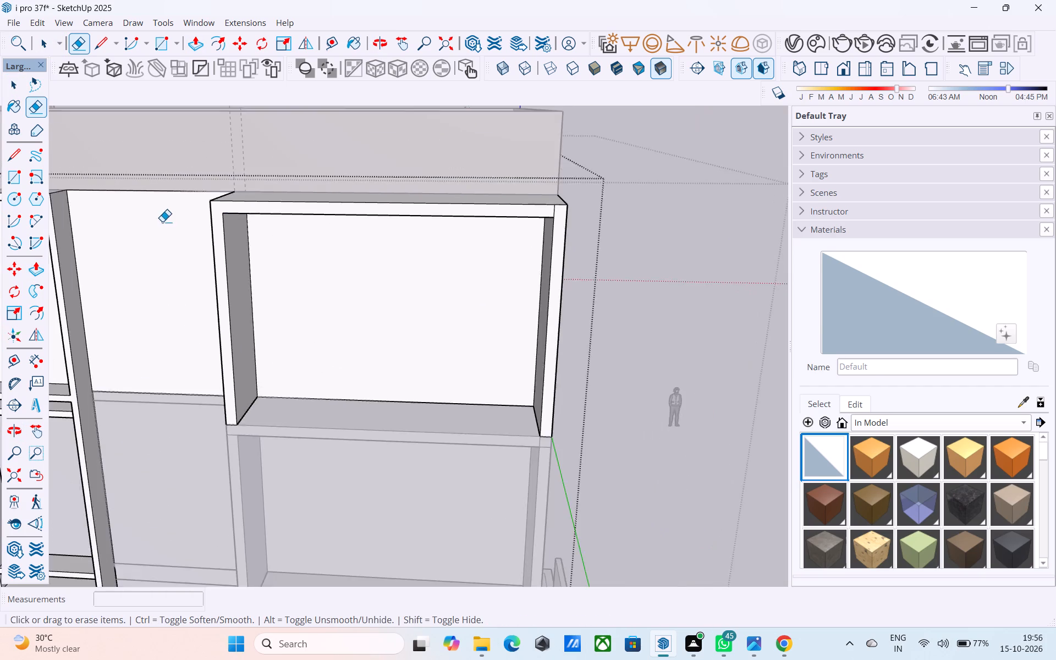
scroll(162, 222, down, 3)
scroll(492, 195, up, 7)
click(481, 232)
scroll(481, 227, down, 9)
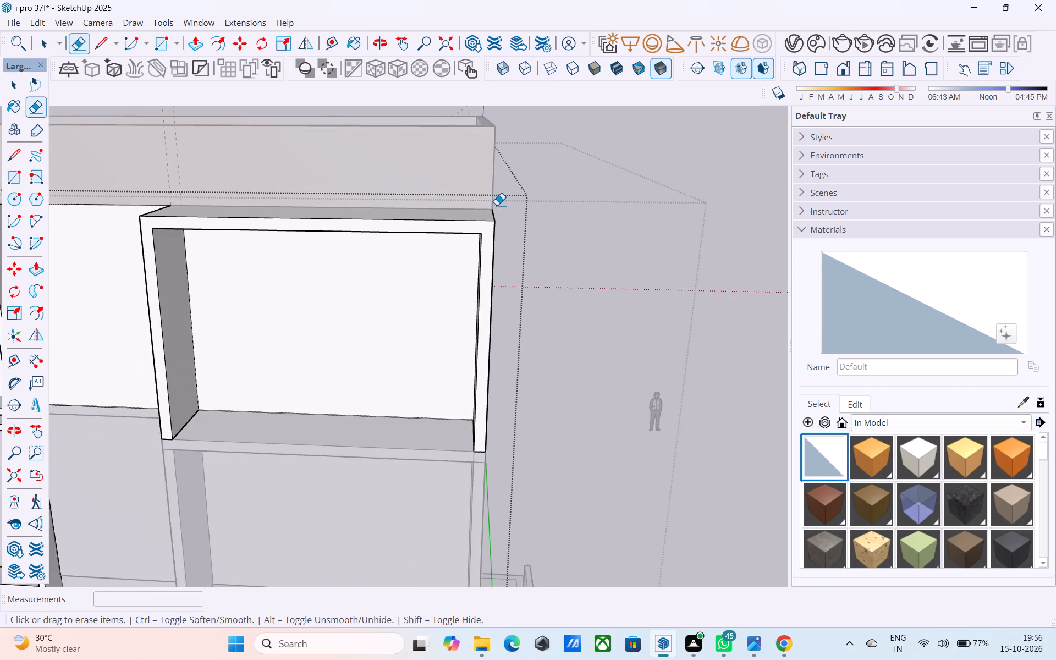
Erase the seam lines at both upper corners of the middle-storey projecting frame's front face.
scroll(497, 205, down, 4)
key(space)
double_click(485, 352)
scroll(485, 350, up, 9)
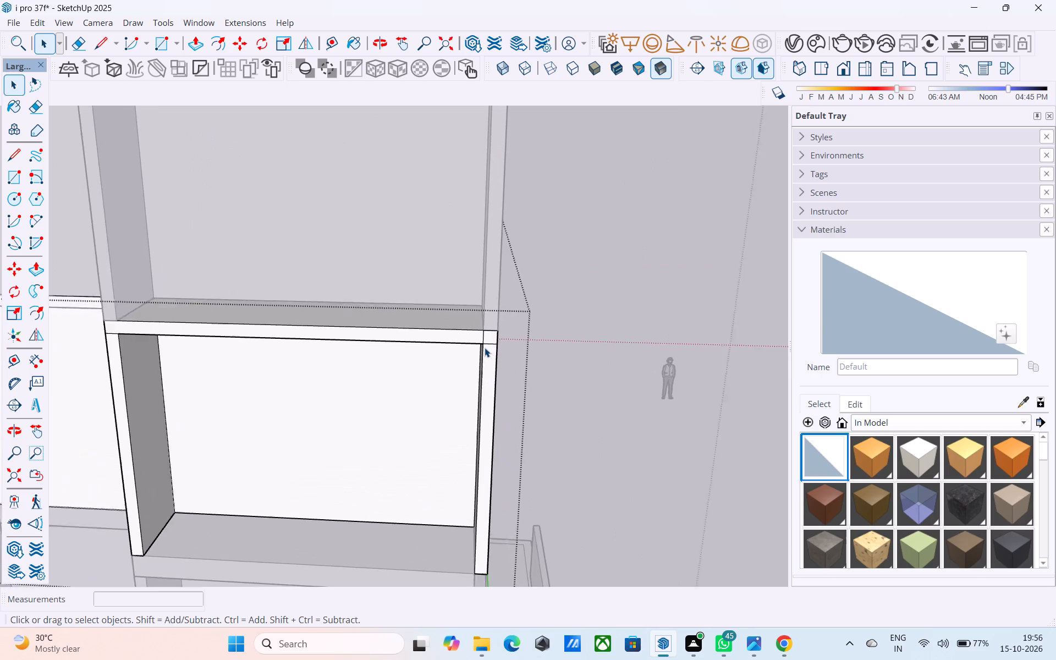
scroll(485, 348, up, 5)
key(e)
drag(484, 337, 477, 332)
drag(487, 337, 496, 352)
scroll(493, 350, down, 4)
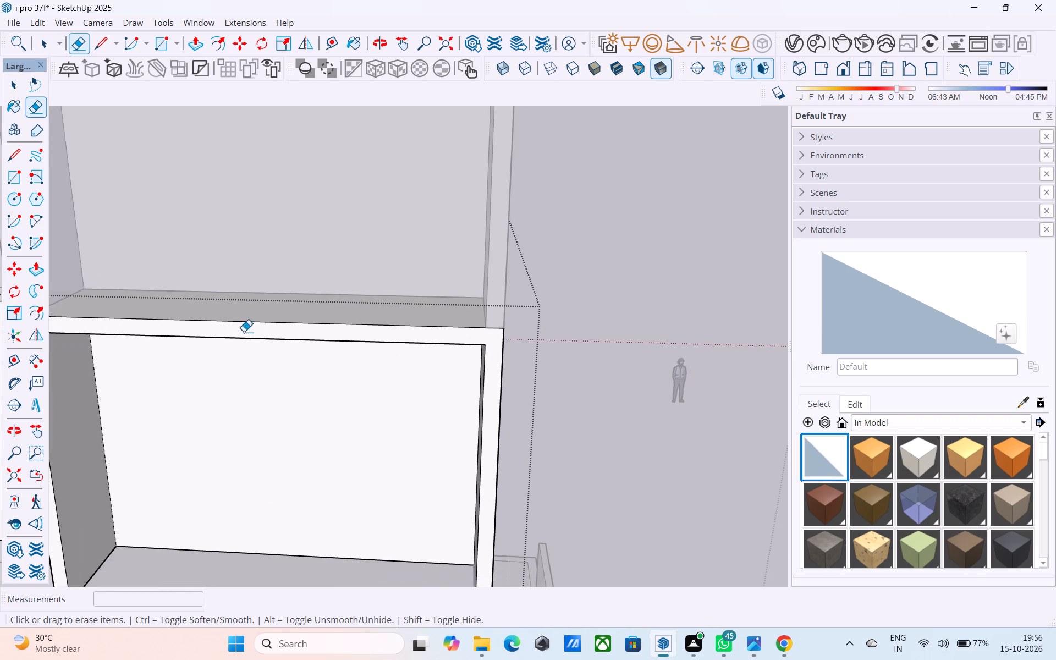
middle_drag(236, 332, 527, 291)
scroll(324, 296, up, 4)
click(296, 291)
scroll(295, 287, down, 8)
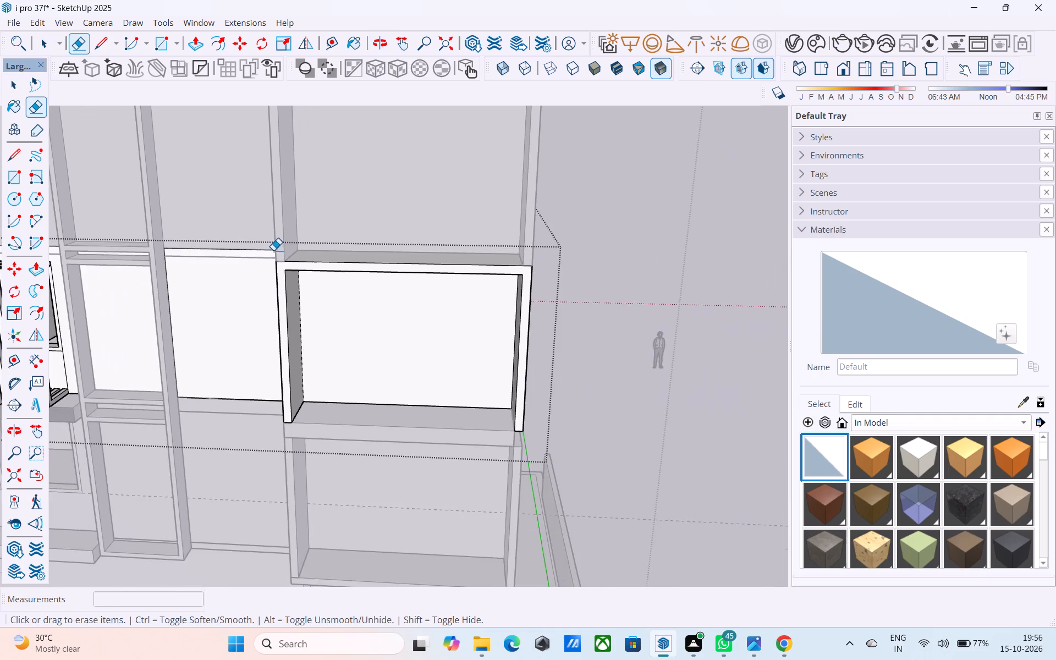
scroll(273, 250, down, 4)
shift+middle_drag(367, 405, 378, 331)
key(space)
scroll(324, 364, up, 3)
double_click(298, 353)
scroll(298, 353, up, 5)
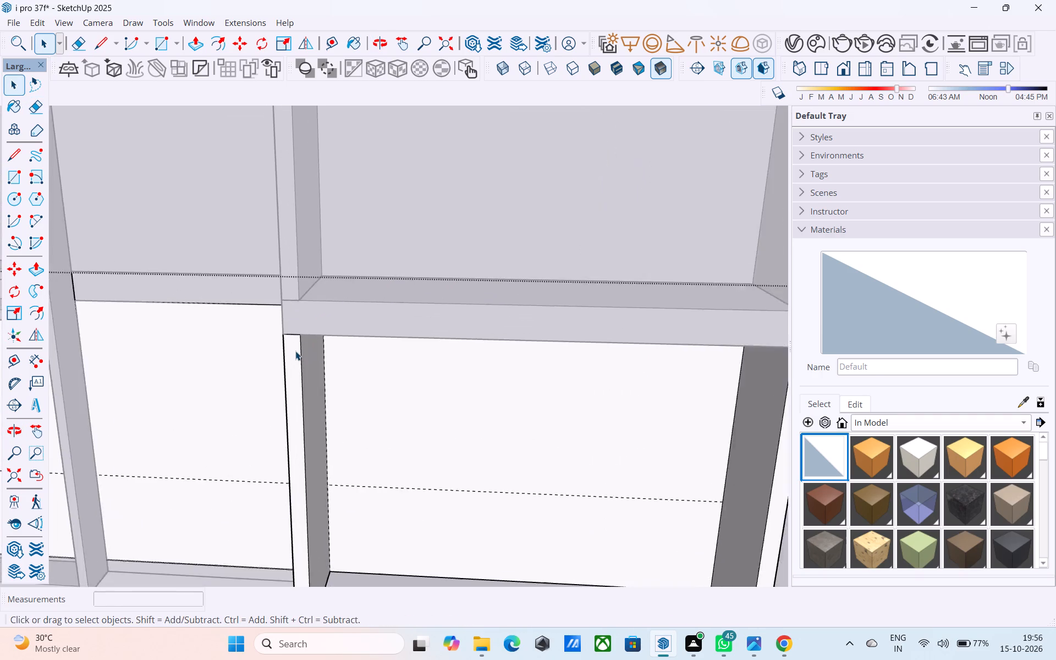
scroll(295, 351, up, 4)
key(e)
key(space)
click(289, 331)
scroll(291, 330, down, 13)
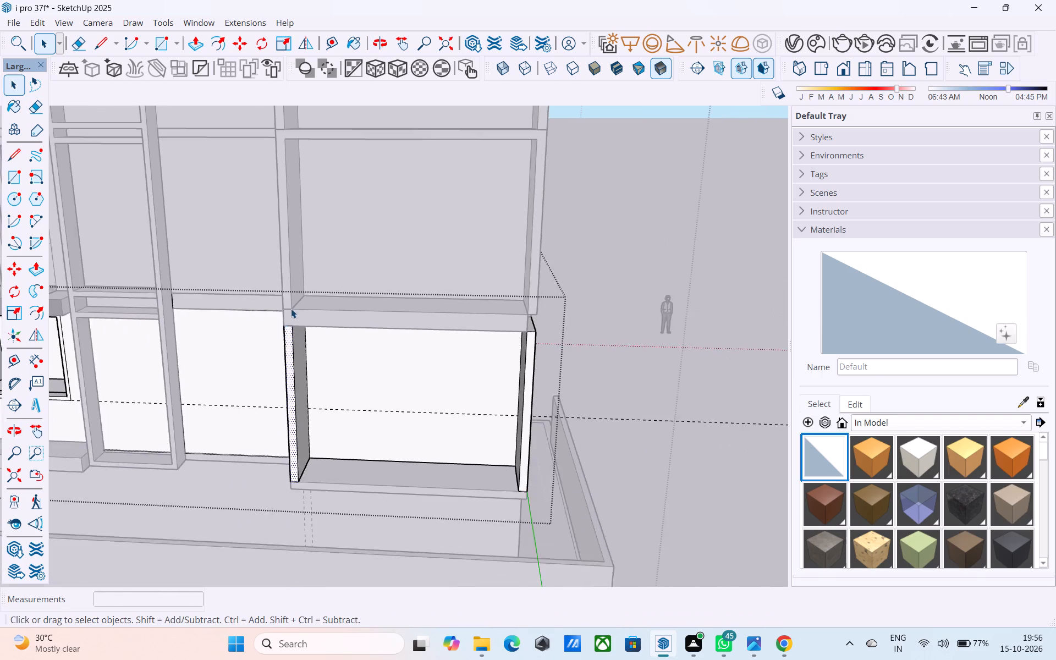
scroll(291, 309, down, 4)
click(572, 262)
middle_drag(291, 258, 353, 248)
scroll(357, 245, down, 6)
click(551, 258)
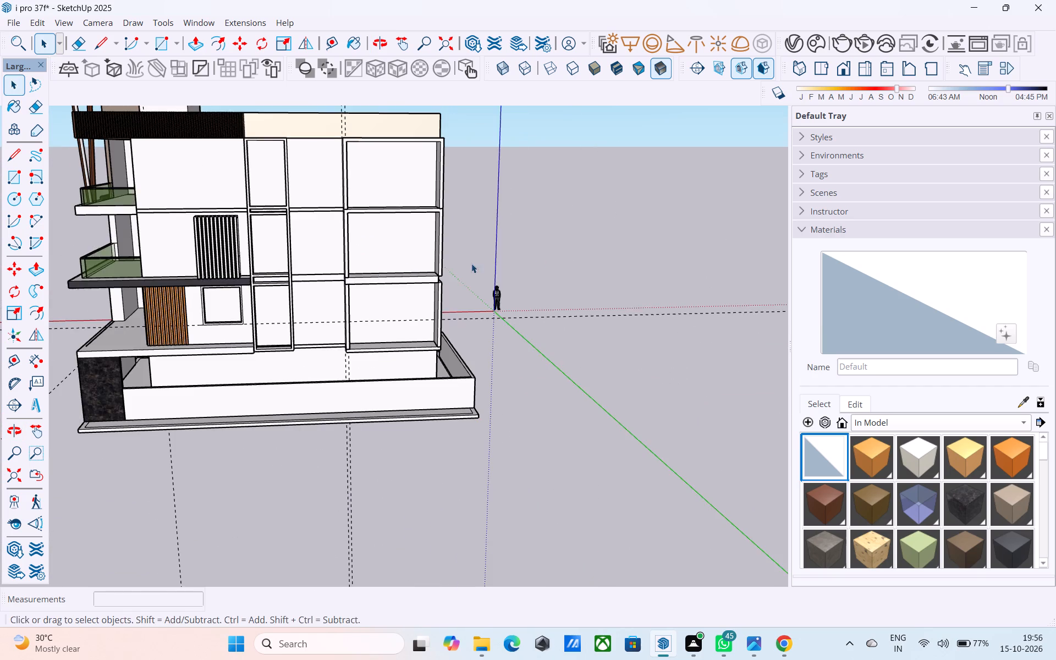
Save the model.
middle_drag(331, 282, 433, 254)
key(ctrl+s)
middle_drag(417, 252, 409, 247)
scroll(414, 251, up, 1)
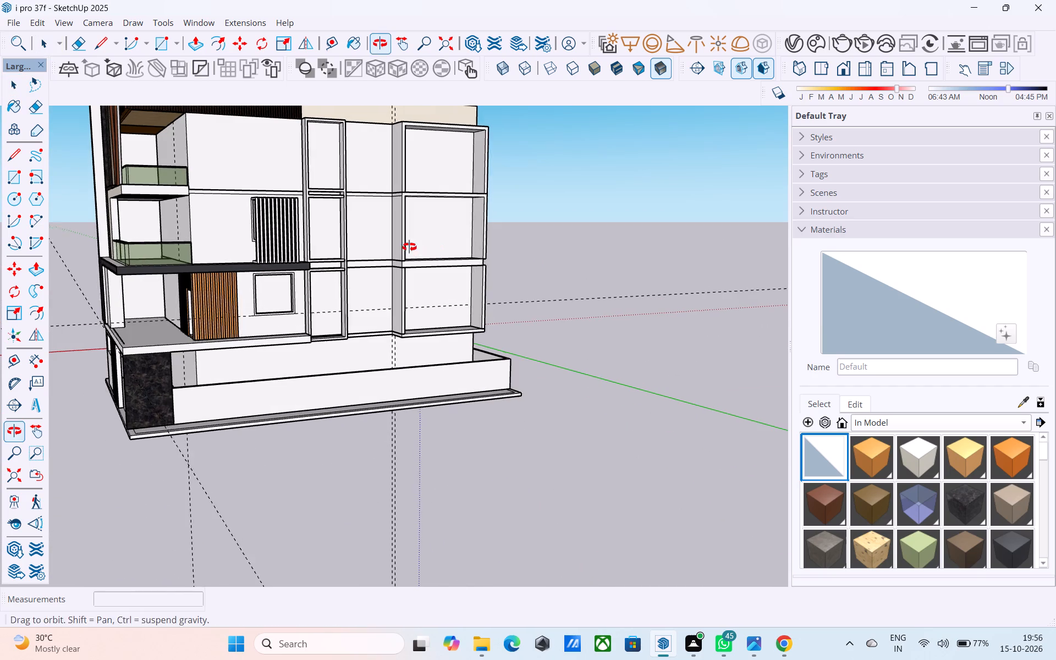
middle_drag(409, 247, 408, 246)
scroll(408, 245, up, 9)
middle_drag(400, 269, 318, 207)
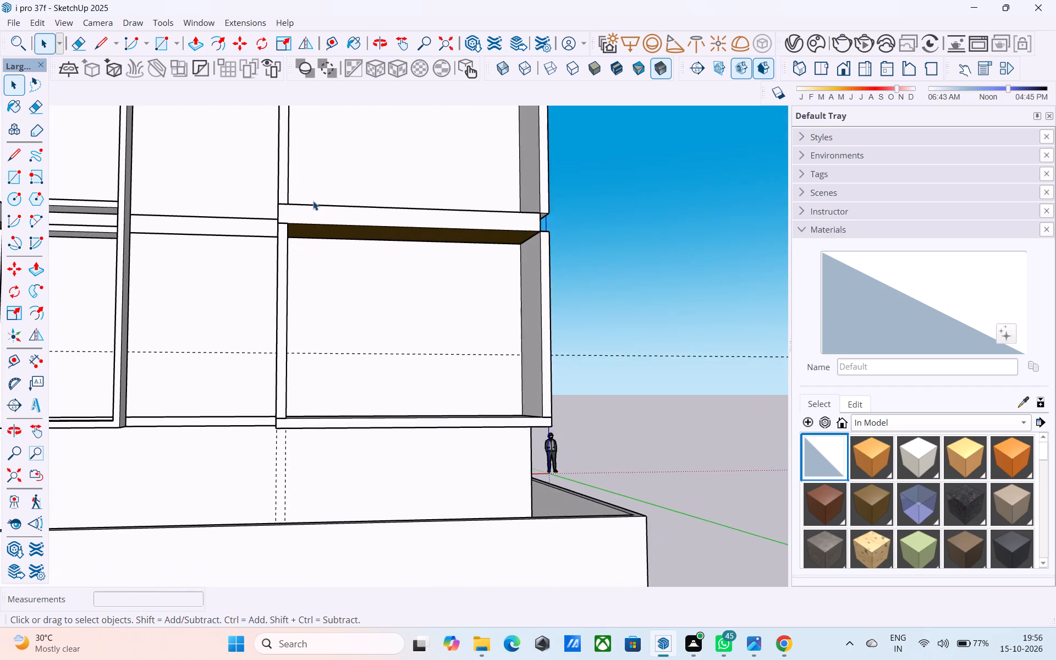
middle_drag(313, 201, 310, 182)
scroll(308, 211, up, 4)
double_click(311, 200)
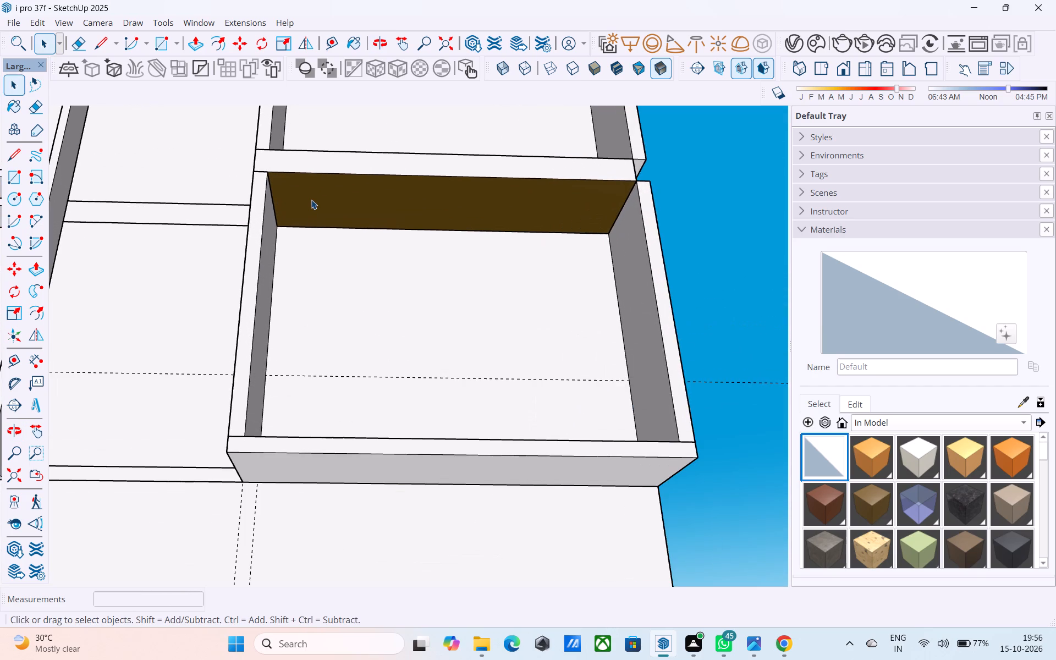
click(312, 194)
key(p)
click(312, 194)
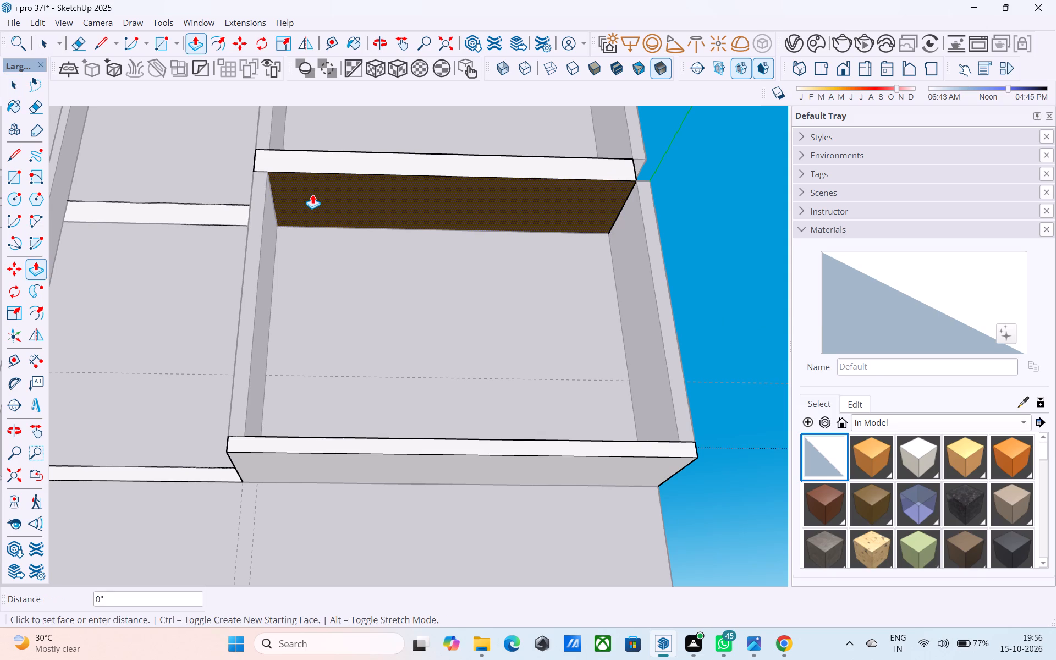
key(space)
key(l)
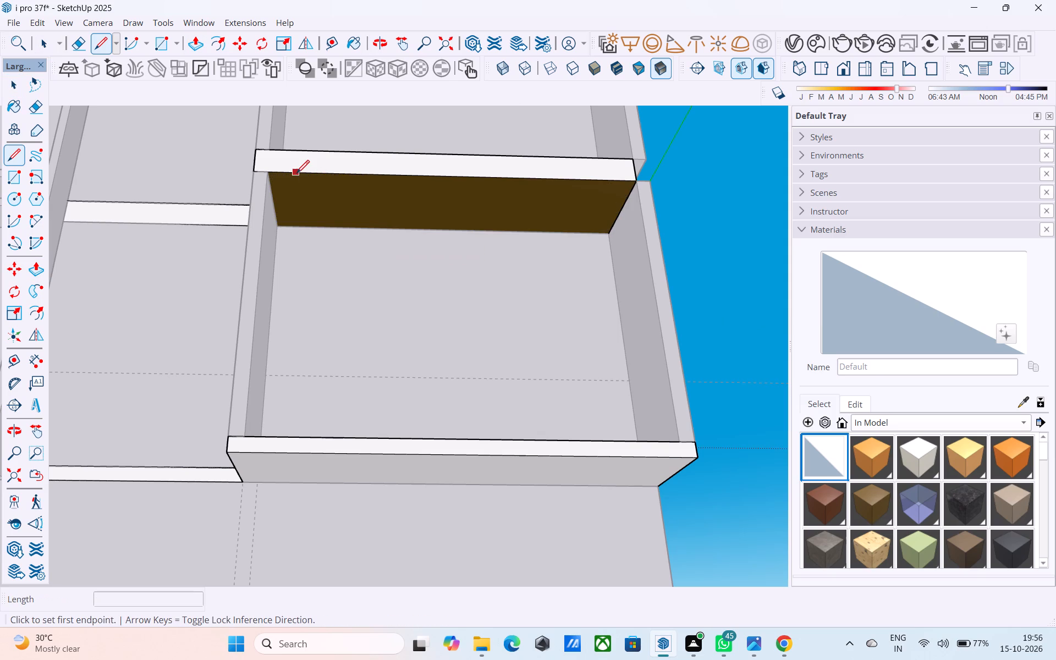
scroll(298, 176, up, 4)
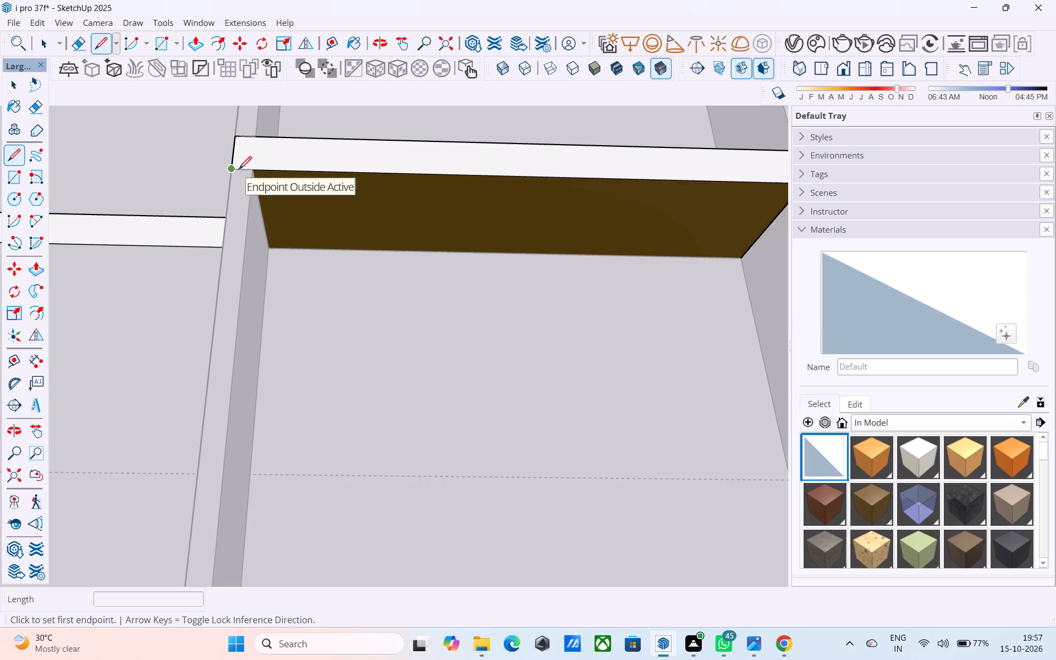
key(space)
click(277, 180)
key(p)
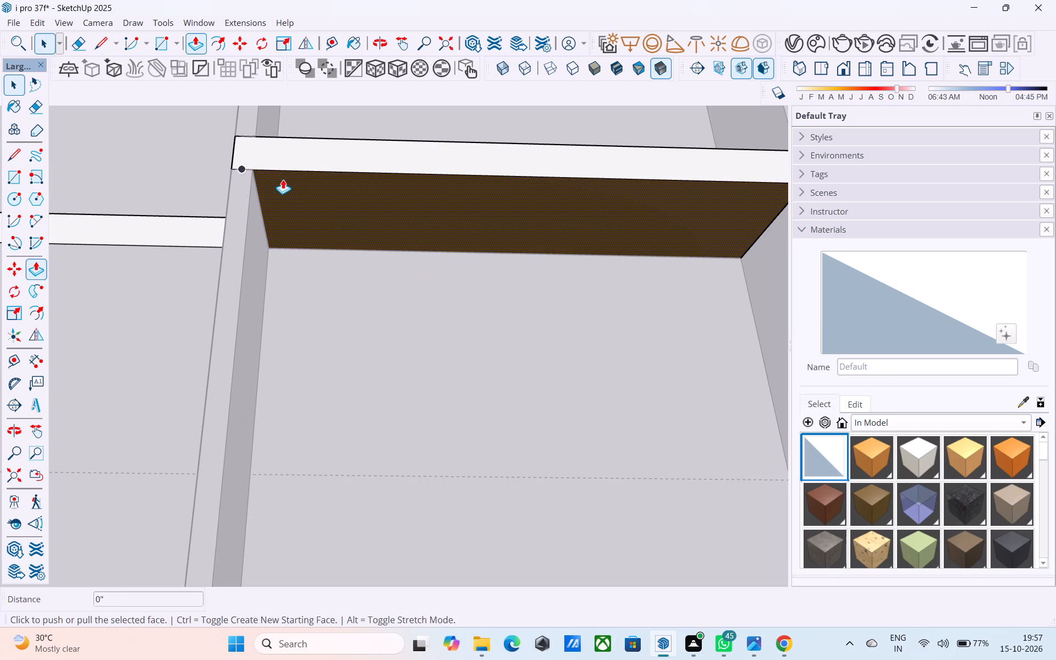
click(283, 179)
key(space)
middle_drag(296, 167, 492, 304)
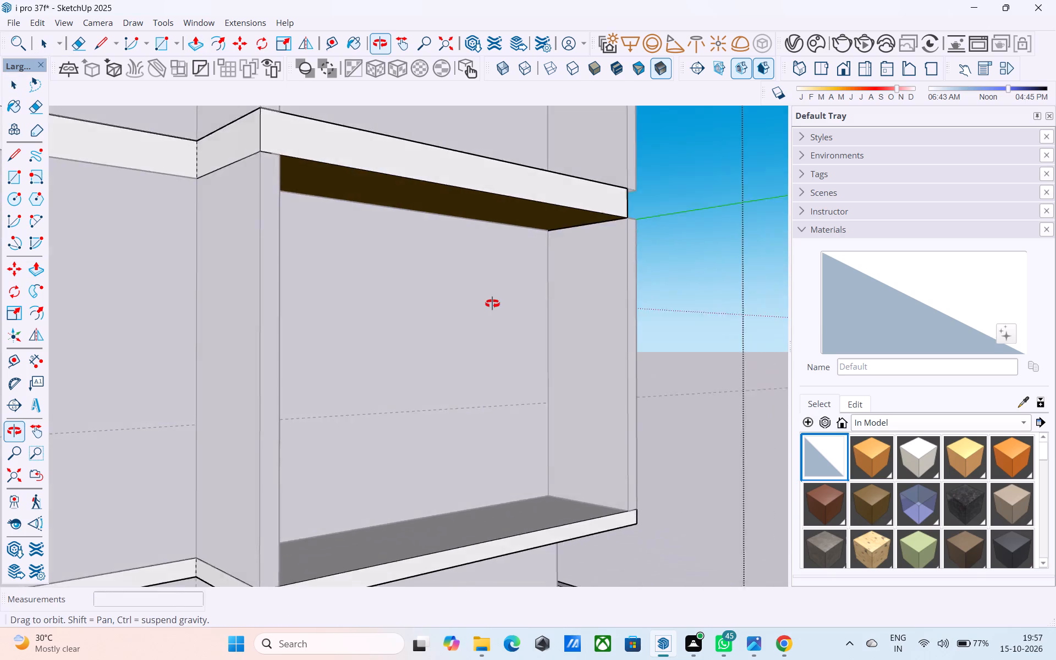
Draw a line from the back corner to the front corner along the slab underside's edge above the lowest frame.
middle_drag(492, 304, 224, 237)
key(l)
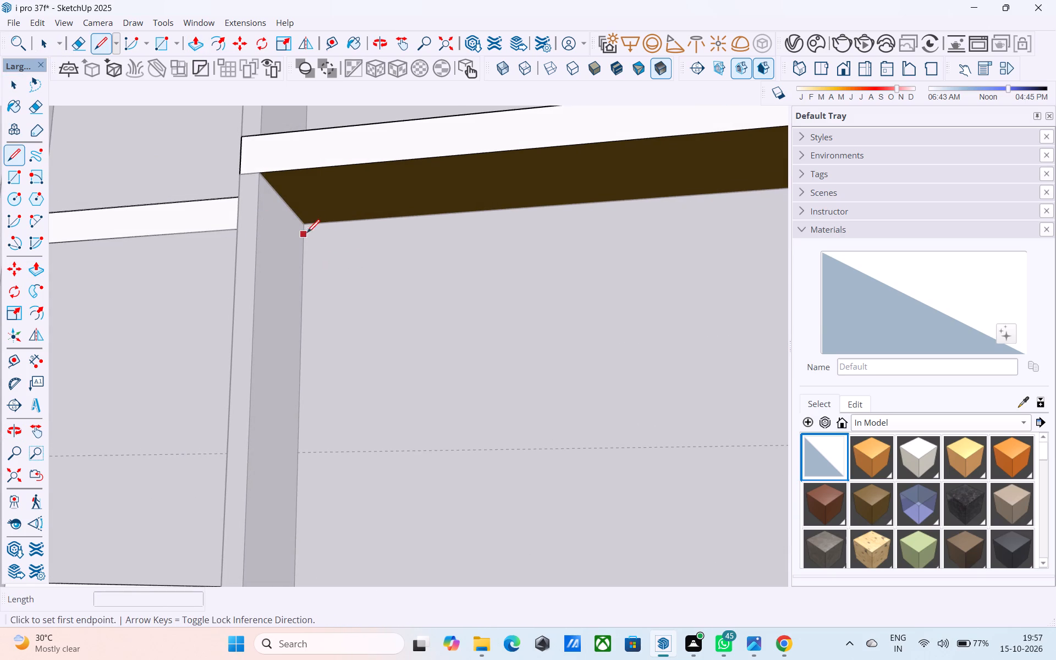
click(309, 225)
click(256, 172)
key(space)
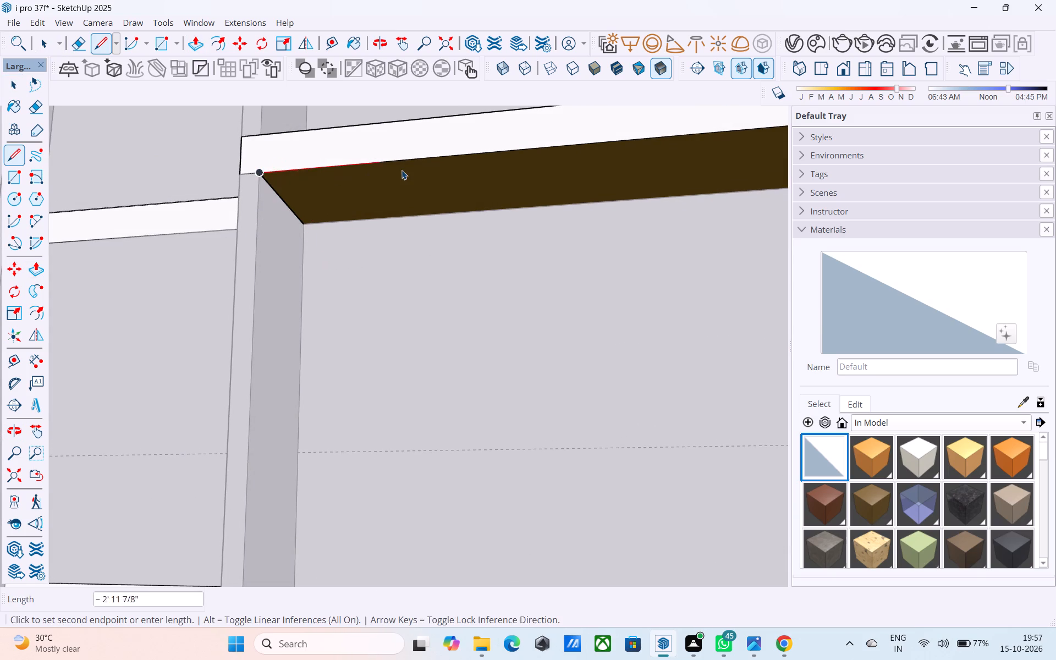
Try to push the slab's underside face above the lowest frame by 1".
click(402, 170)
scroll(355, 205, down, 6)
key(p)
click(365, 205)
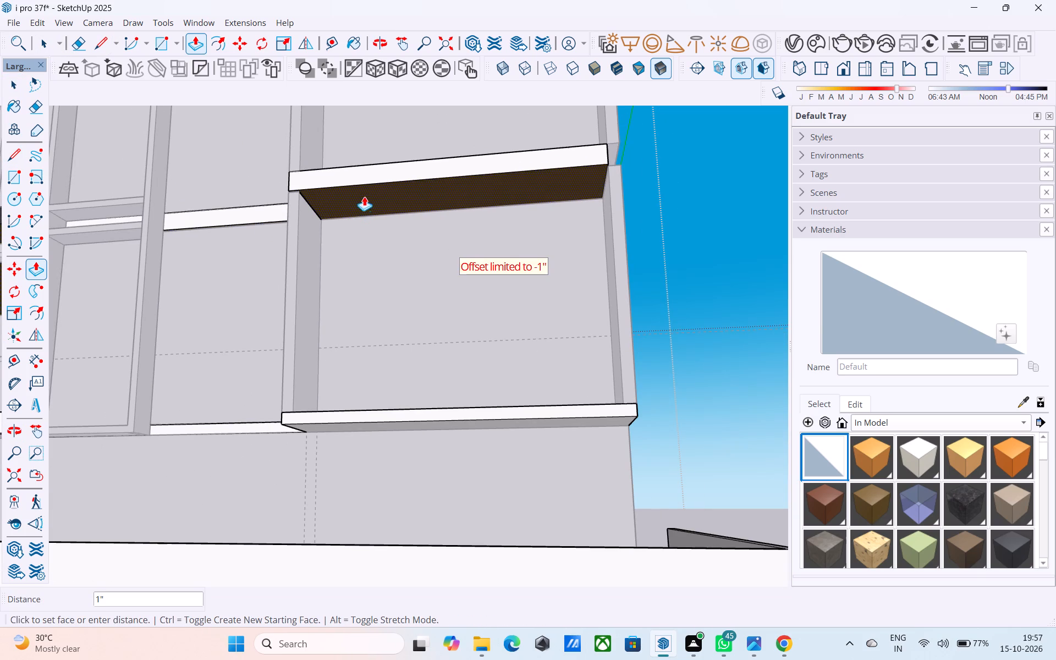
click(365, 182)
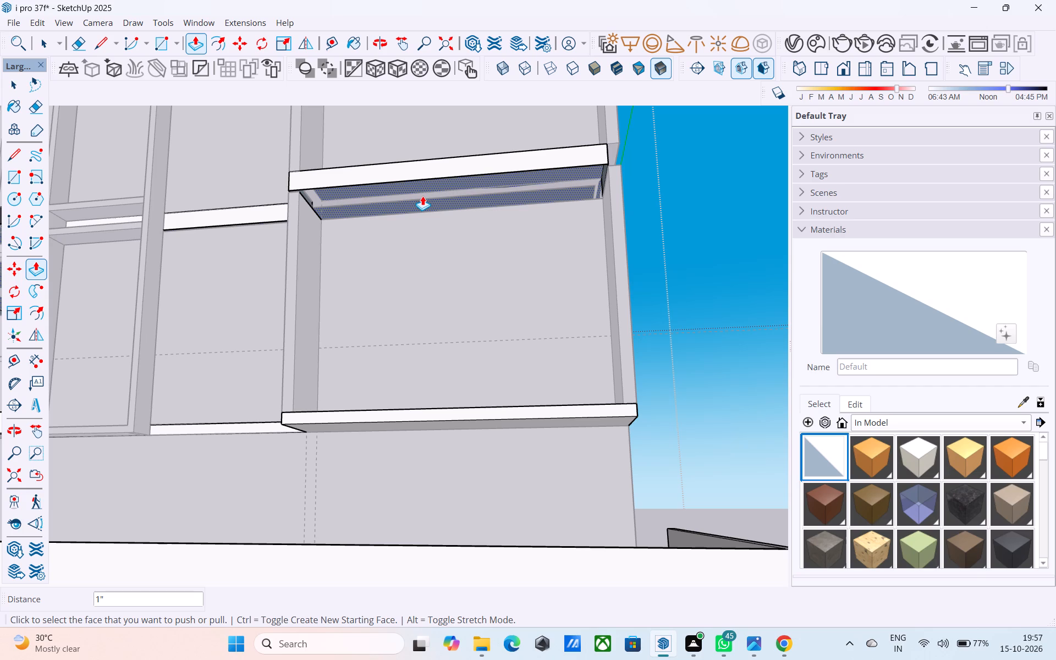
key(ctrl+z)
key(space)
Pull the recessed strip on the slab's outer end out flush with the adjoining side face.
middle_drag(499, 195, 453, 226)
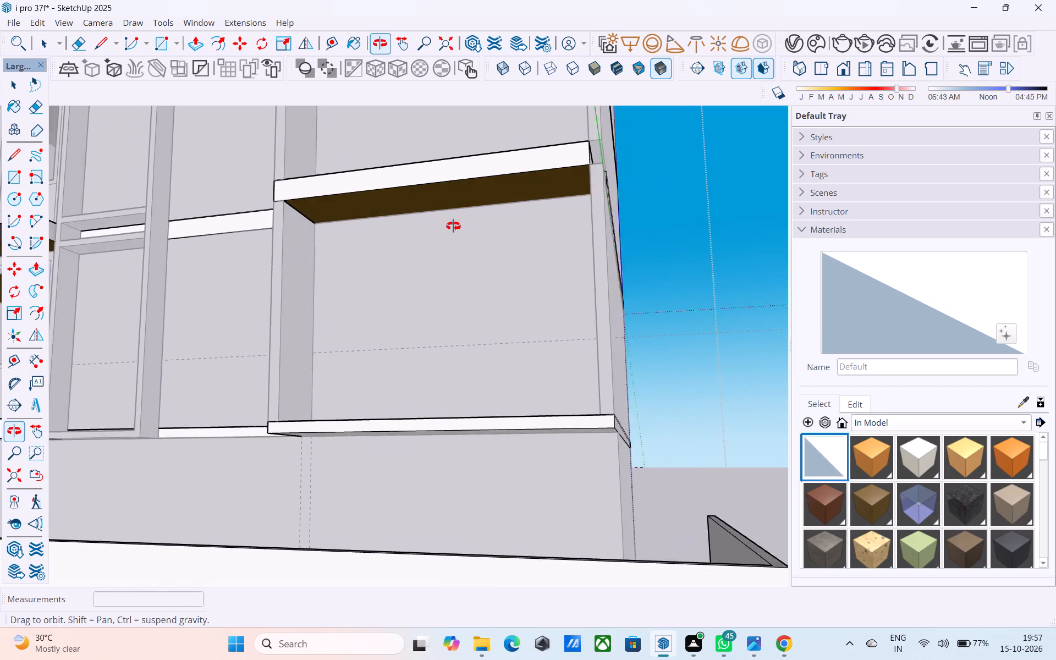
middle_drag(453, 226, 366, 304)
scroll(570, 164, up, 2)
click(527, 230)
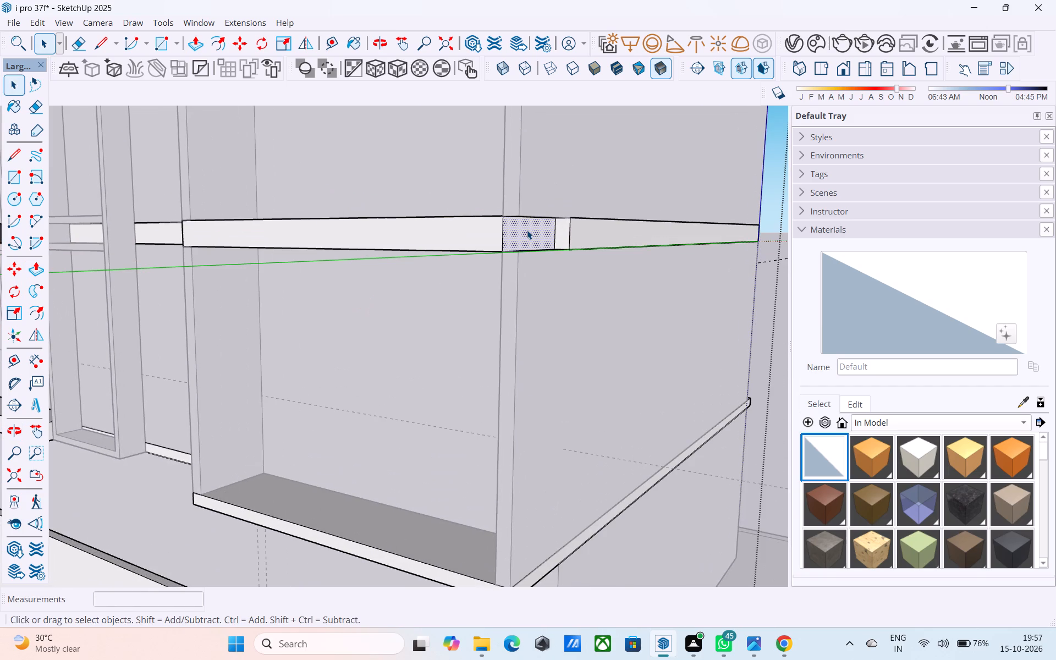
key(p)
click(527, 230)
click(588, 168)
key(space)
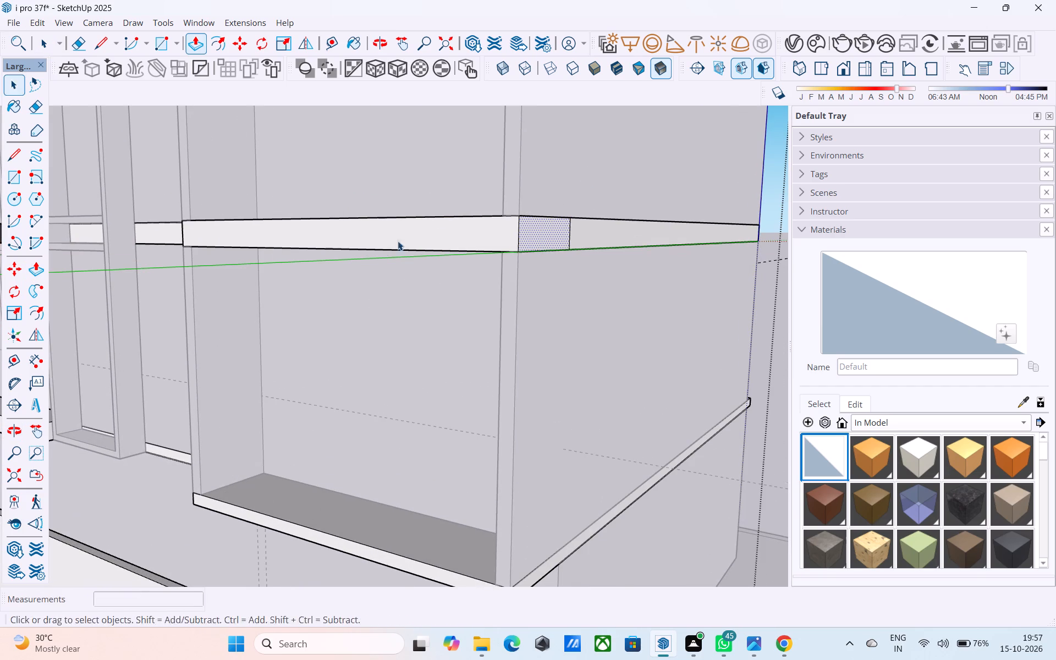
Erase the leftover vertical edge on the slab's outer side face so the side reads as one face.
middle_drag(408, 238, 430, 227)
middle_drag(599, 216, 550, 231)
key(e)
scroll(552, 233, up, 4)
drag(532, 238, 519, 237)
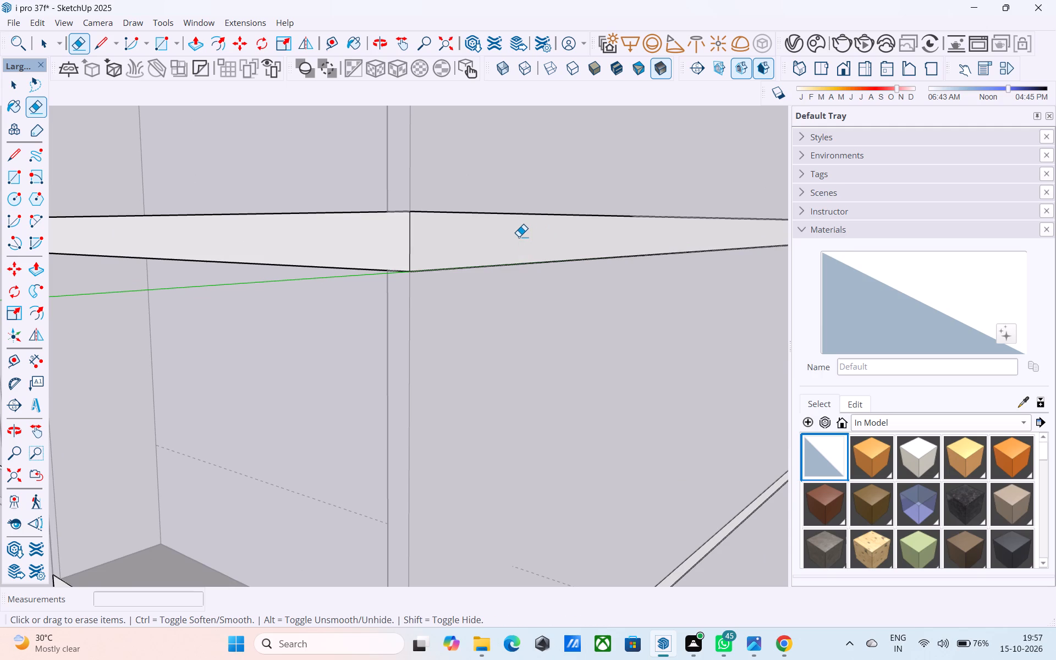
Draw a rectangle over the slab's underside between the lowest frame's side walls, from the front corner to the opposite back corner.
scroll(519, 236, down, 7)
shift+middle_drag(498, 266, 596, 215)
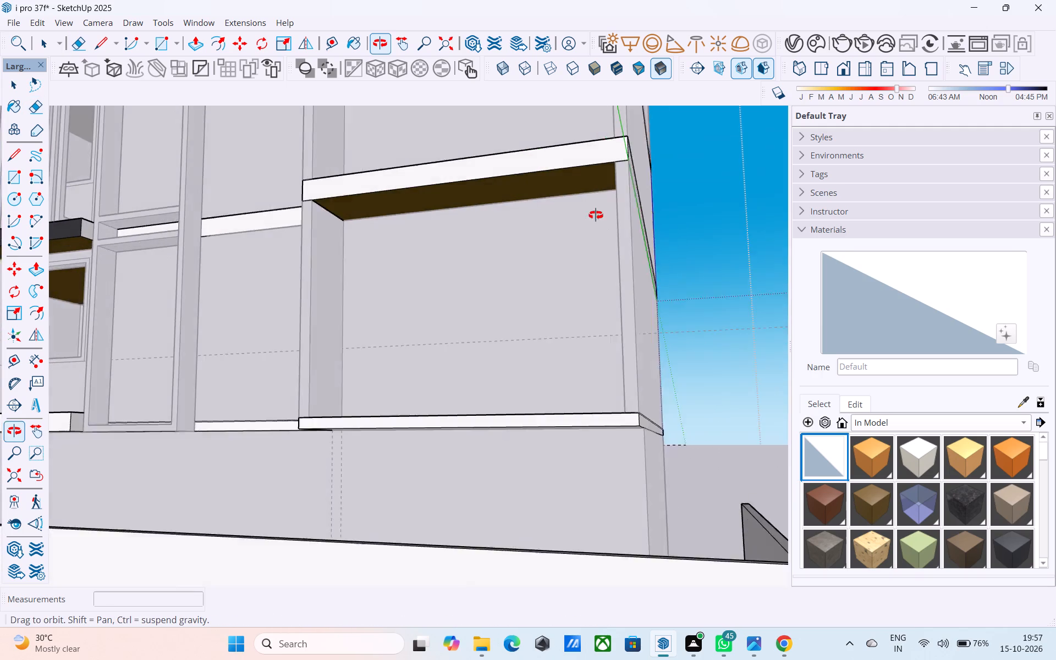
shift+middle_drag(596, 215, 591, 307)
scroll(591, 307, up, 5)
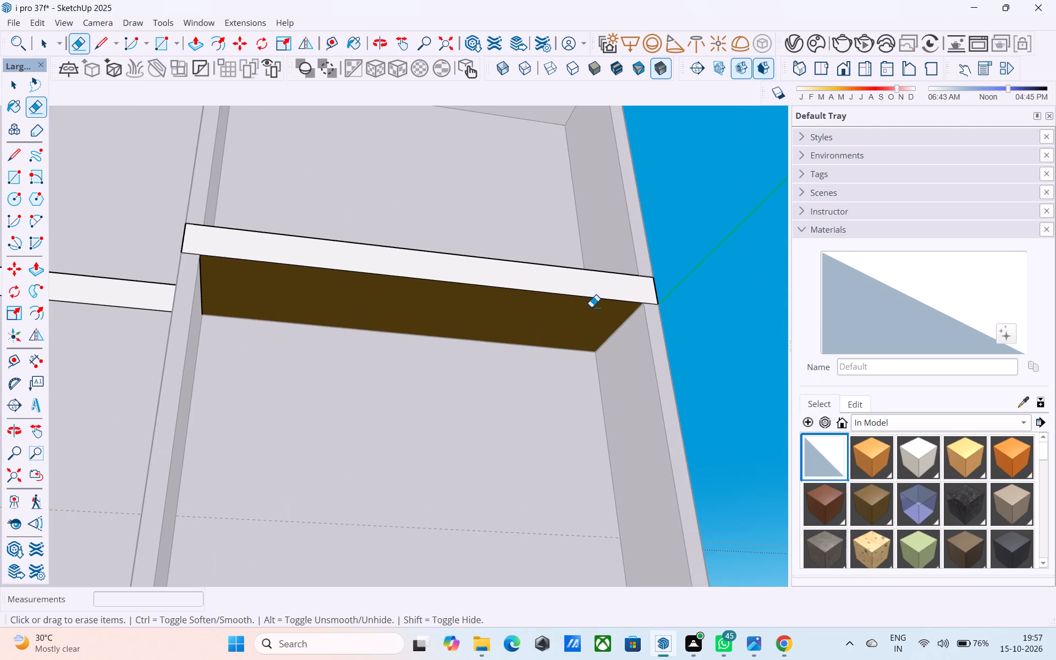
shift+middle_drag(591, 306, 586, 268)
scroll(597, 286, up, 4)
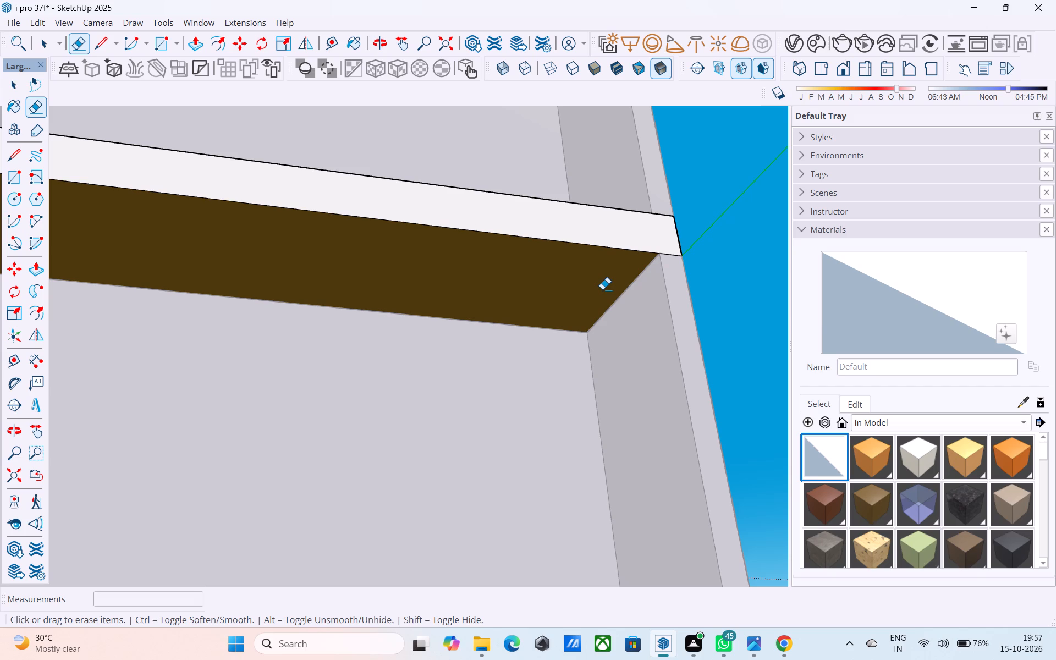
key(r)
shift+middle_drag(530, 296, 699, 309)
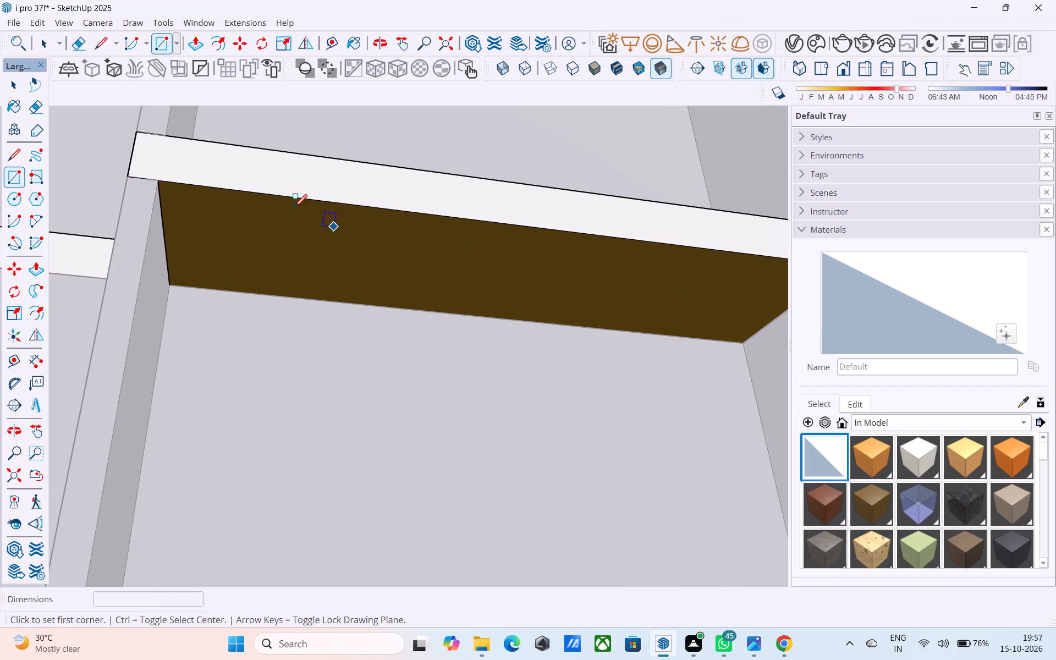
click(153, 185)
middle_drag(575, 260, 438, 211)
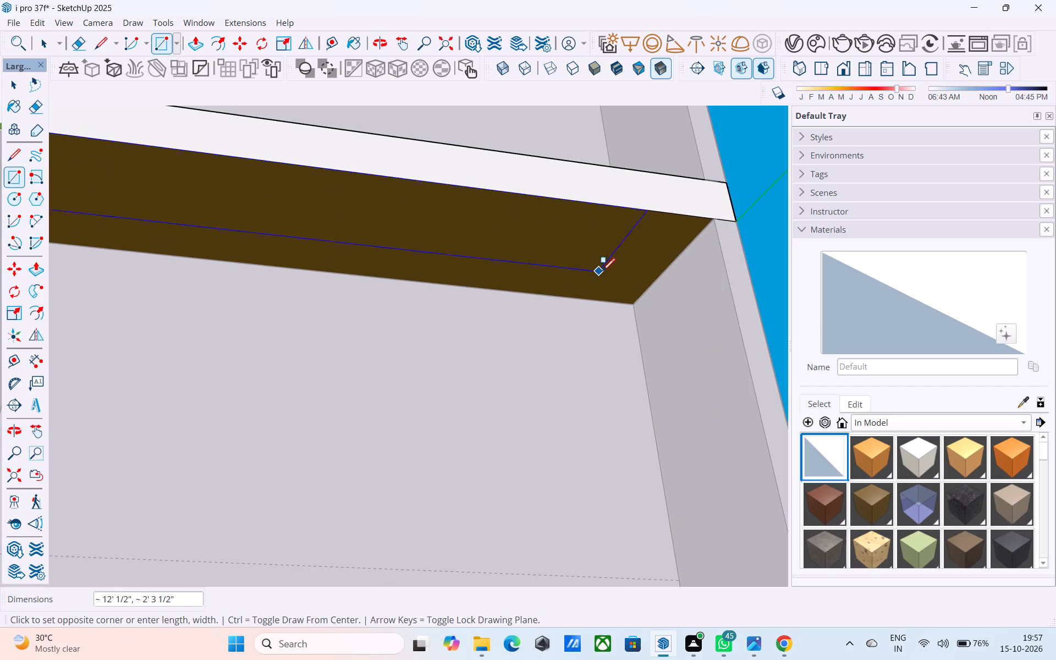
click(633, 305)
key(space)
Push the rectangular underside face above the lowest frame up into the slab by about 5 3/16" and close the group.
click(604, 272)
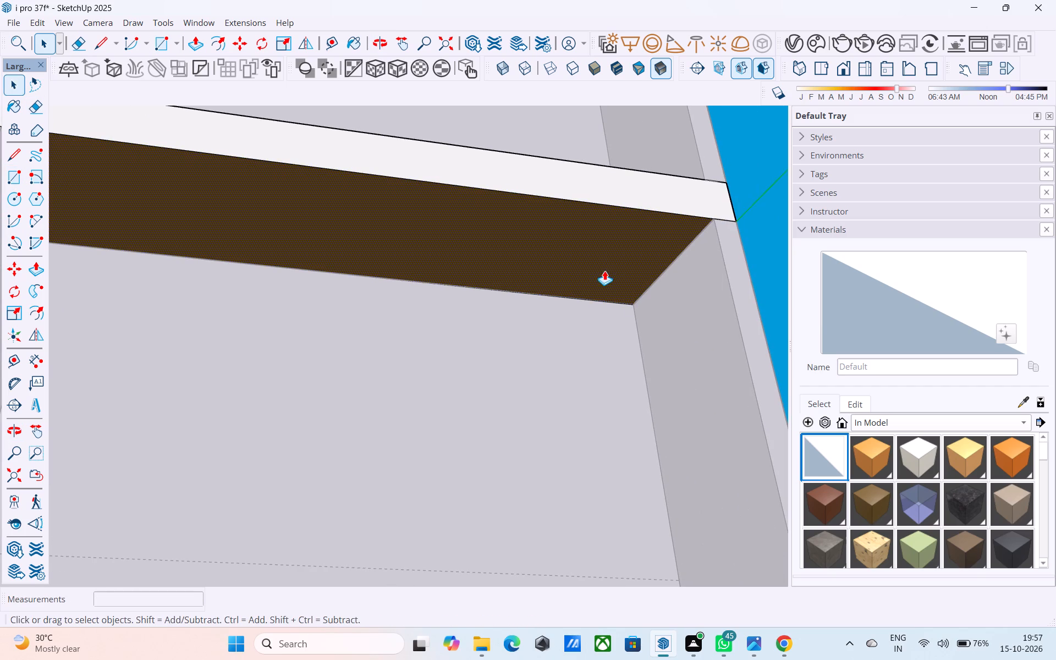
key(p)
click(604, 269)
middle_drag(601, 246, 584, 329)
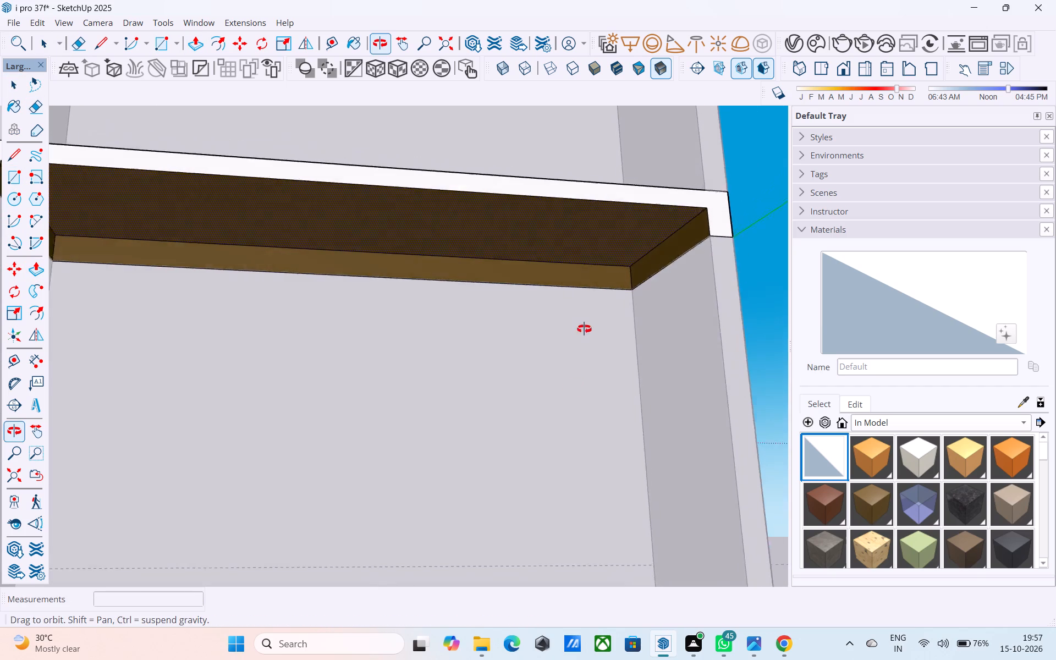
middle_drag(584, 329, 571, 392)
click(706, 245)
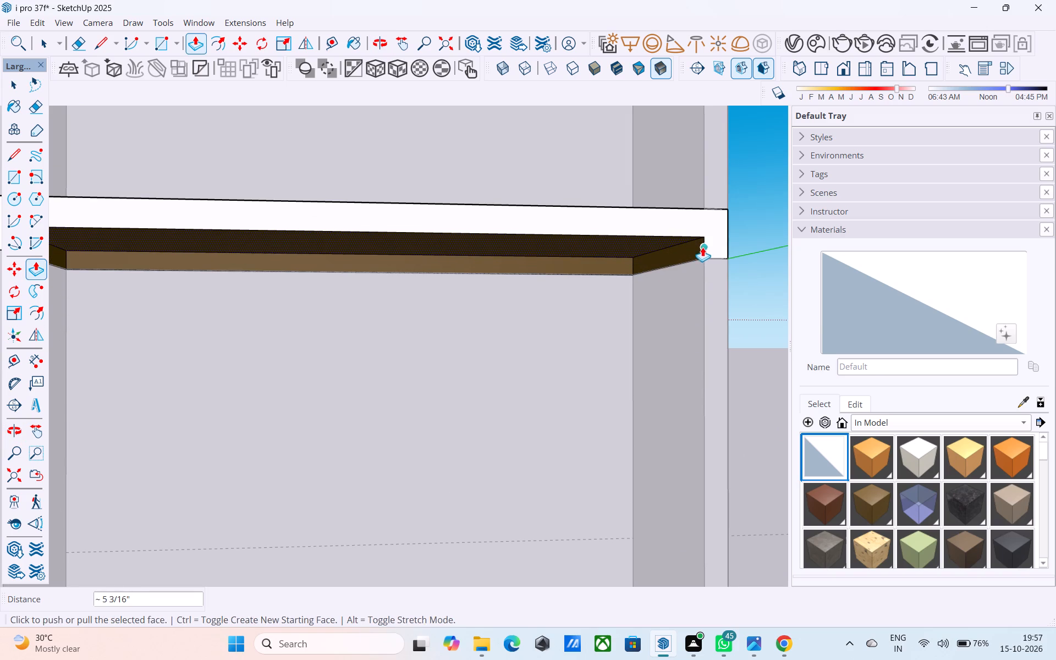
middle_drag(701, 248, 639, 321)
scroll(648, 317, down, 13)
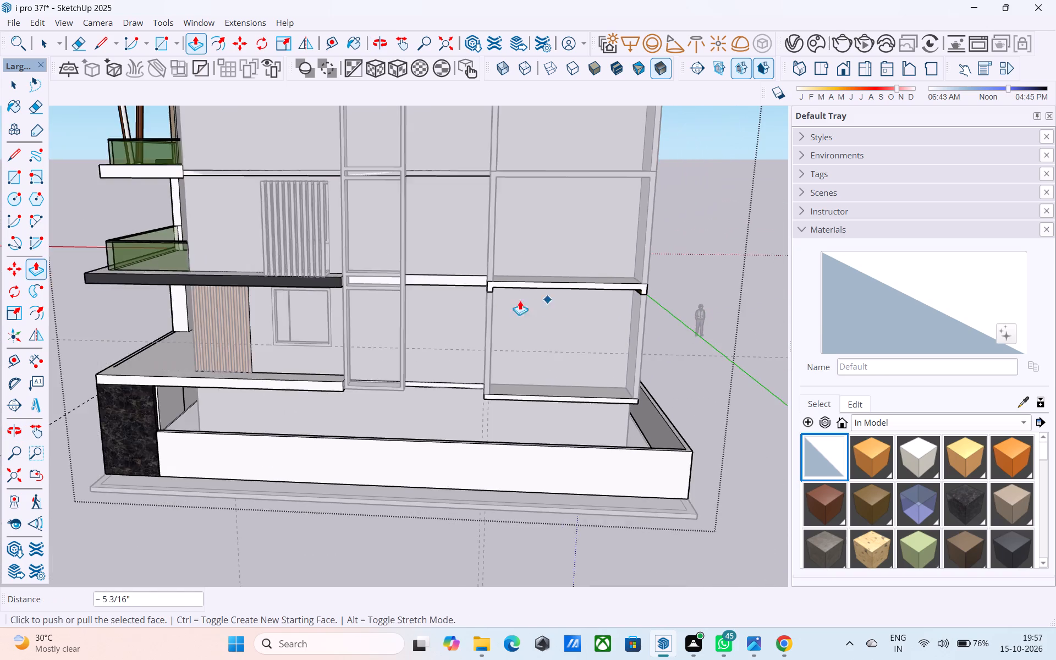
scroll(520, 300, down, 4)
key(space)
click(700, 256)
Save the model.
key(ctrl+s)
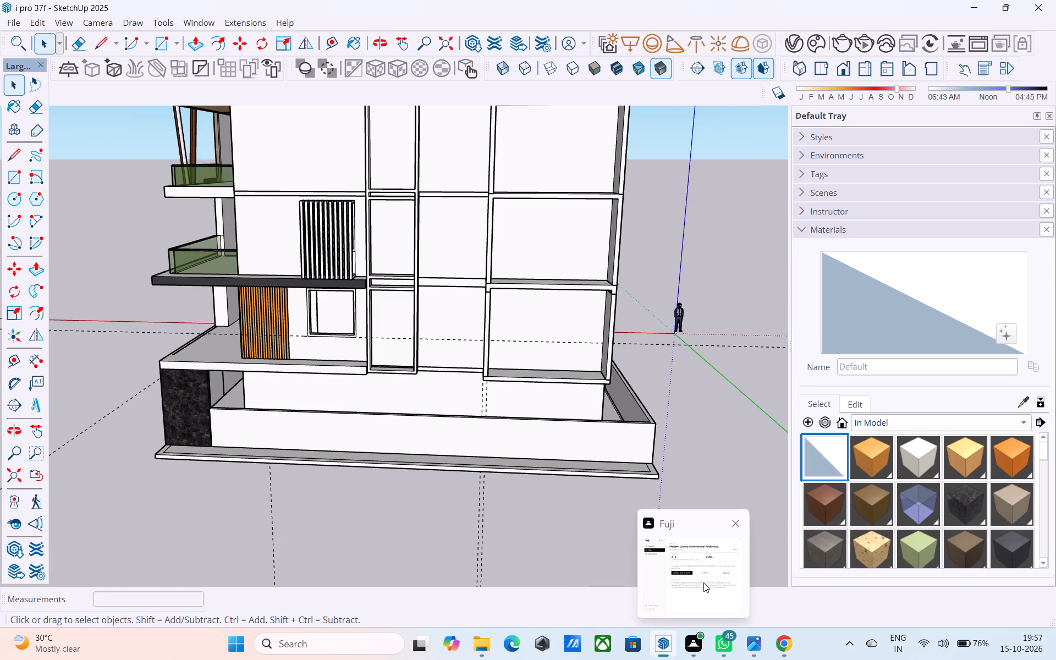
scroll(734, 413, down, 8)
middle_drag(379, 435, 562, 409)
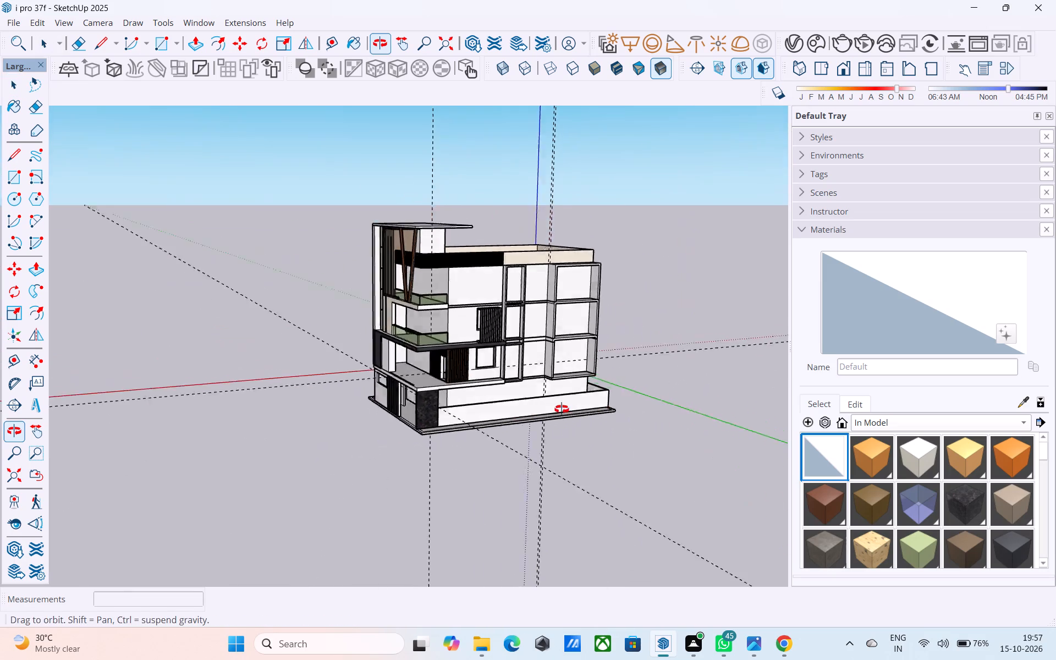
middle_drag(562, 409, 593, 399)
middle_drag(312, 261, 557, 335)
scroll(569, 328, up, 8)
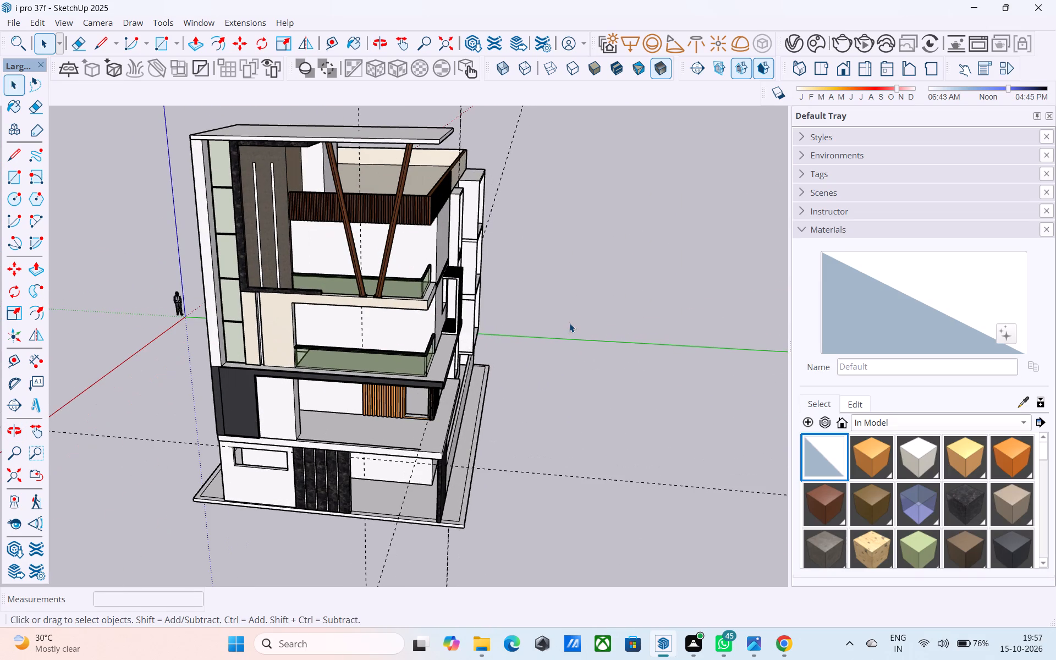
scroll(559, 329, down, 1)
Save the model.
scroll(559, 329, down, 1)
shift+middle_drag(531, 301, 554, 310)
key(ctrl+s)
scroll(525, 335, down, 2)
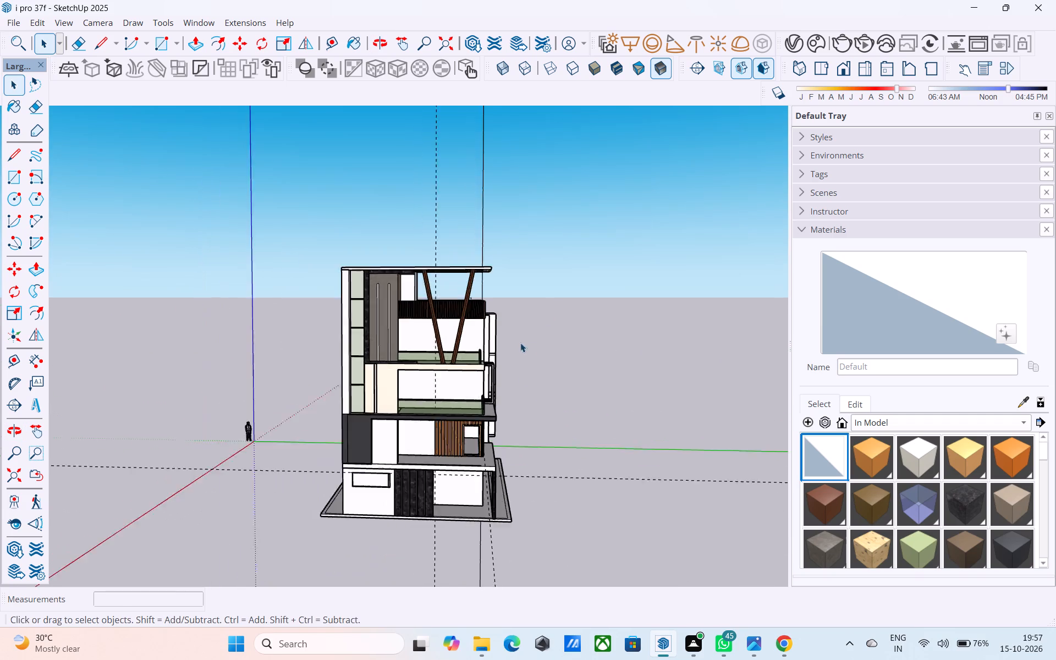
Examine the front facade and balcony side of the house from several angles.
scroll(520, 343, down, 7)
scroll(432, 379, up, 7)
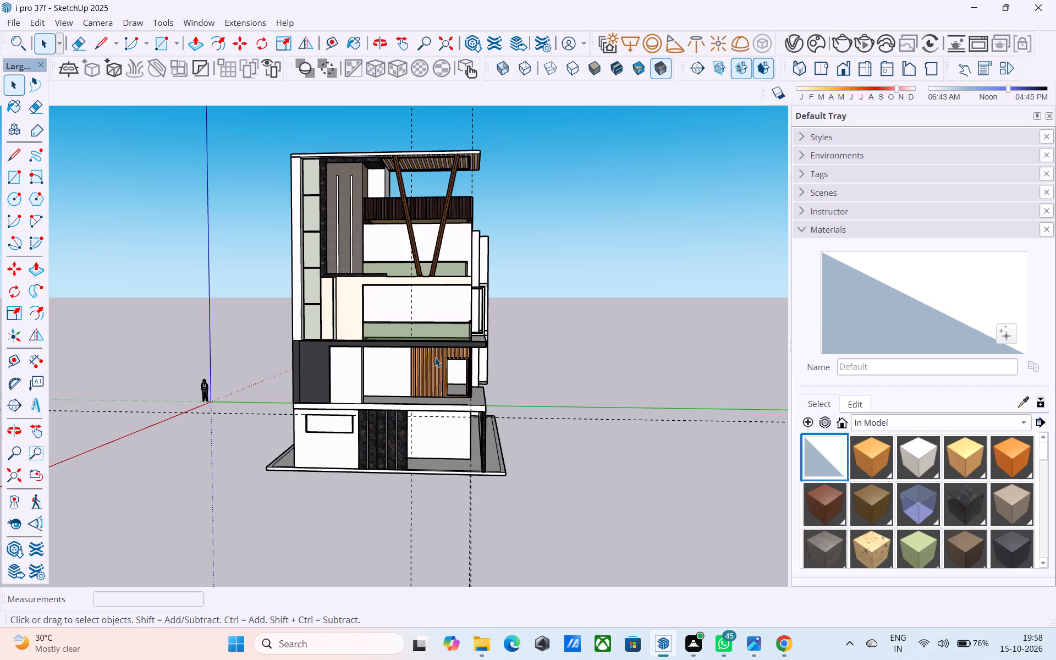
scroll(436, 359, up, 1)
scroll(436, 359, down, 1)
middle_drag(436, 359, 350, 386)
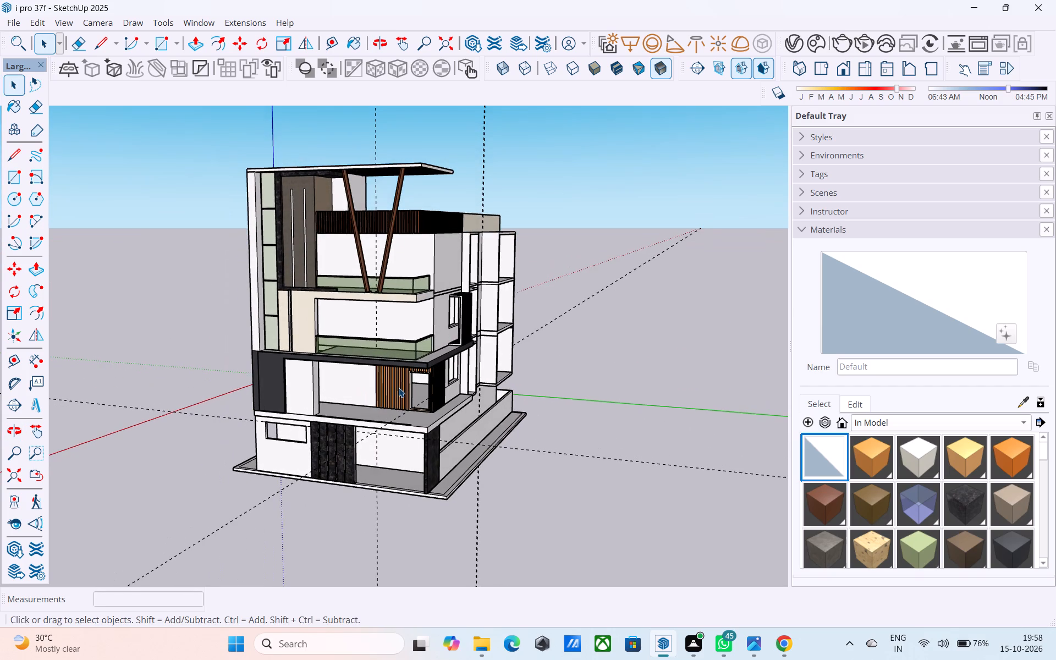
shift+middle_drag(394, 384, 377, 361)
scroll(377, 360, up, 3)
scroll(384, 340, down, 2)
shift+middle_drag(382, 349, 447, 427)
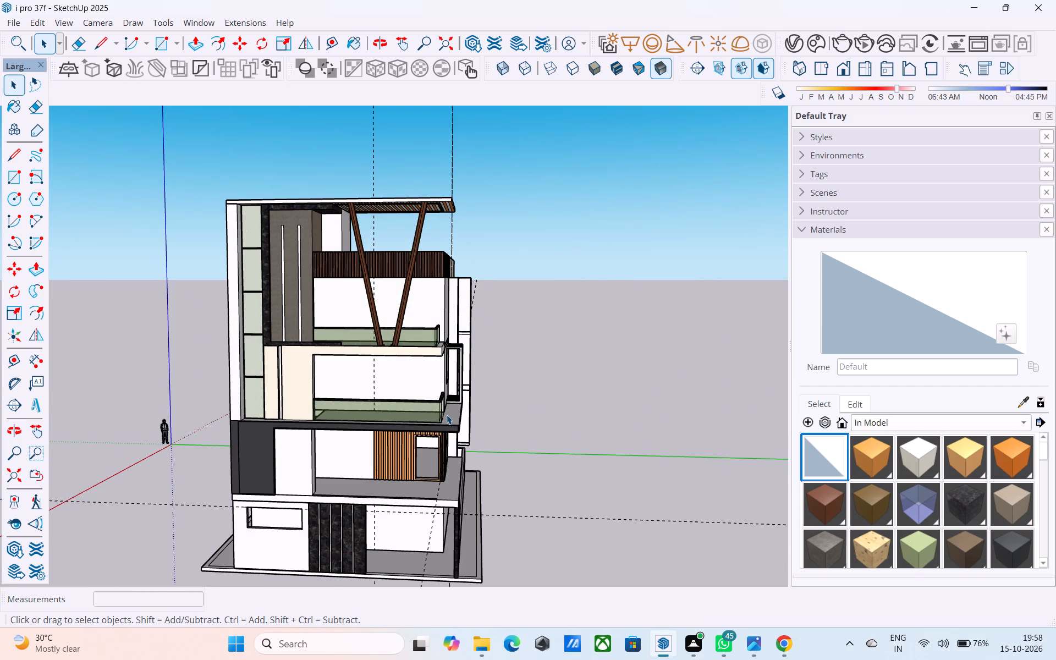
scroll(447, 414, up, 1)
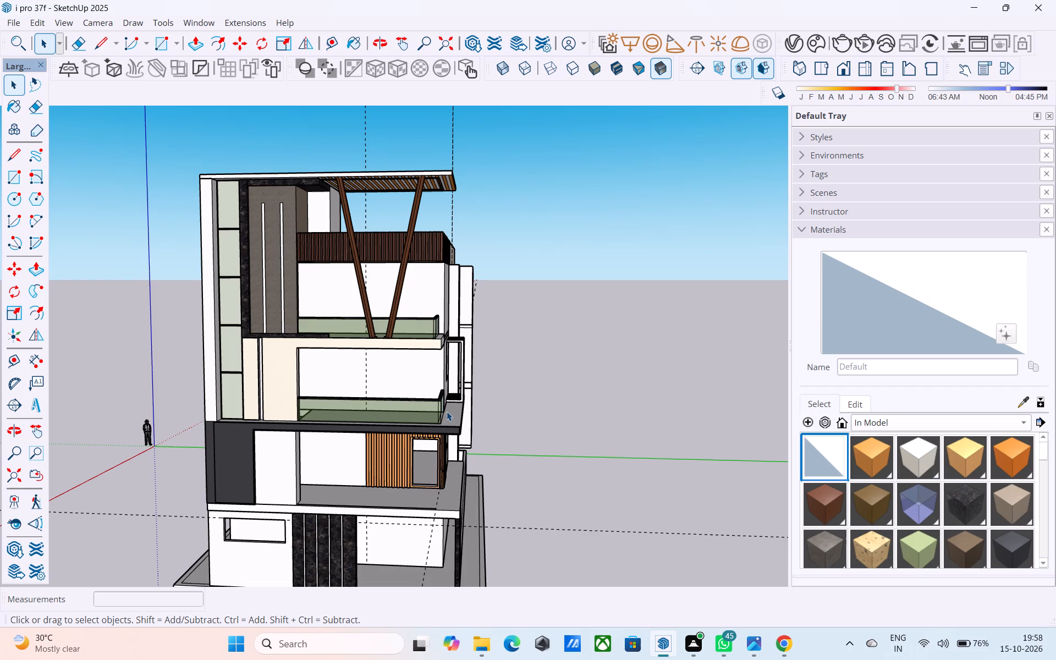
scroll(428, 373, down, 2)
shift+middle_drag(423, 368, 416, 391)
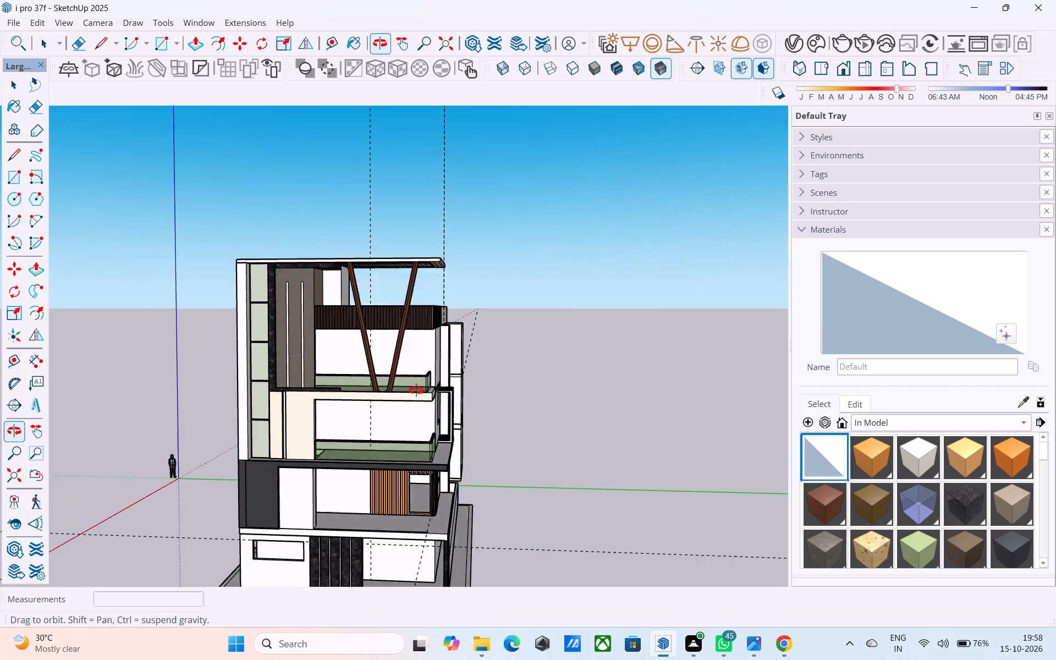
shift+middle_drag(416, 391, 366, 290)
shift+middle_drag(367, 285, 251, 301)
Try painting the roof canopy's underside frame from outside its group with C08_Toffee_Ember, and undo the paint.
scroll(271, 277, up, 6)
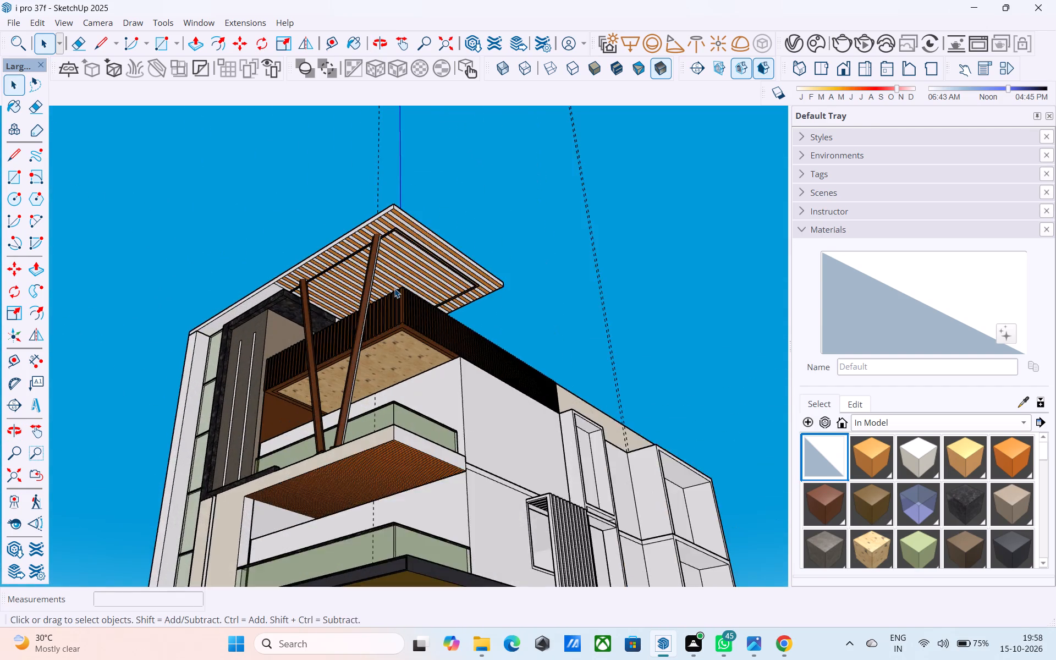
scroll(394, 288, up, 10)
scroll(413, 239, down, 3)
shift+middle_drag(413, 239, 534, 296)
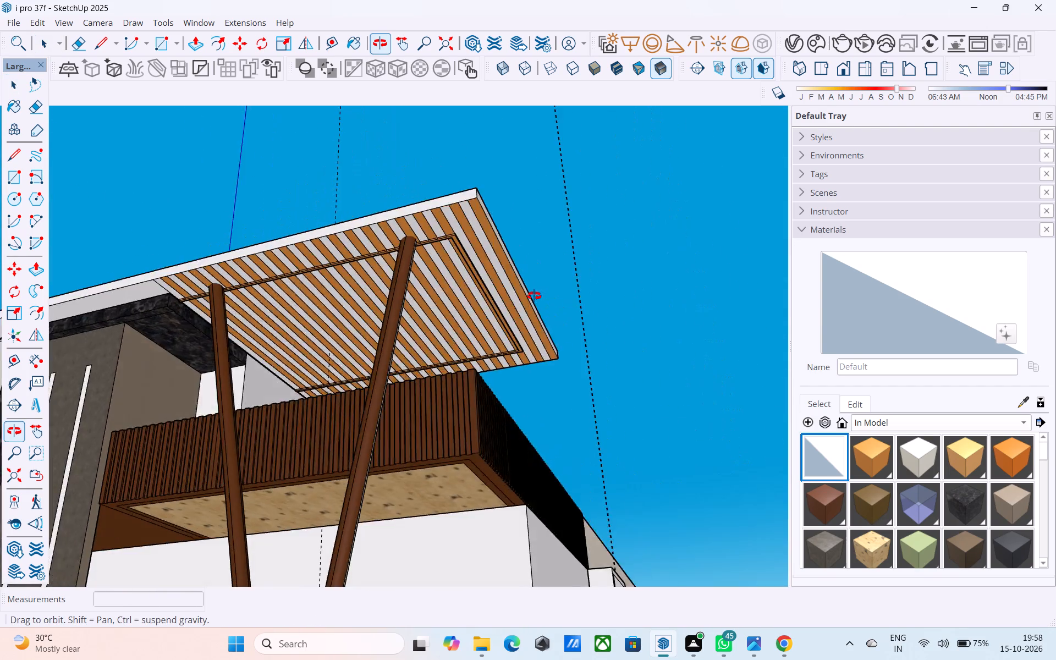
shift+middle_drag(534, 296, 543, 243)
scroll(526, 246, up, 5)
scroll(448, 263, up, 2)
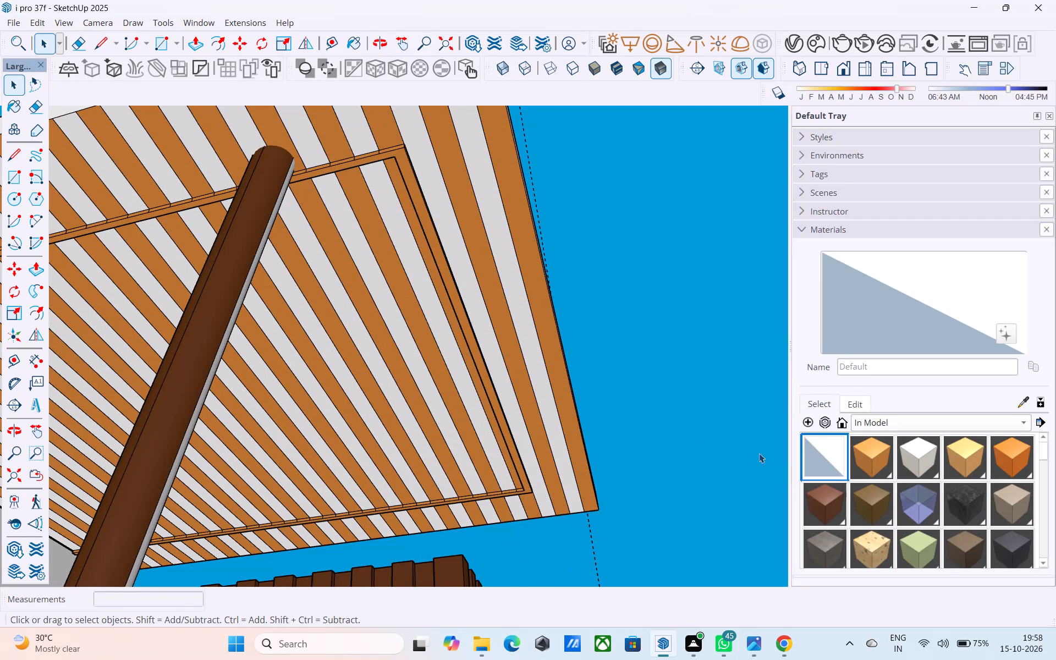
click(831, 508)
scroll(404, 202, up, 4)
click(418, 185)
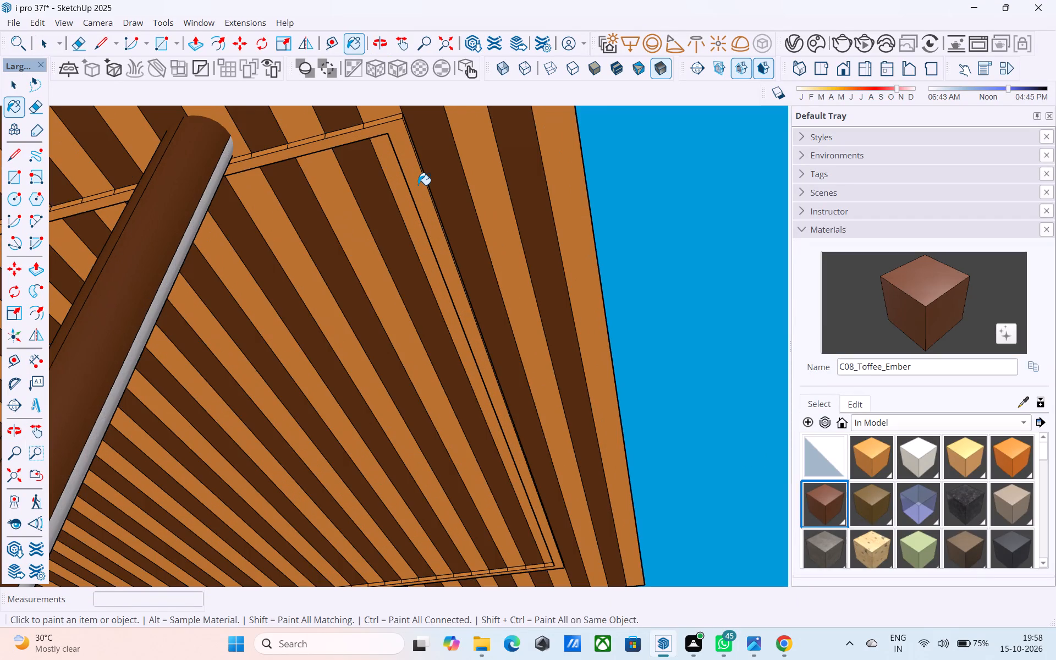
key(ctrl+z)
Open the canopy's frame group, paint the rectangular trim face under the roof slats with C08_Toffee_Ember, and close the group.
key(space)
double_click(421, 184)
click(416, 181)
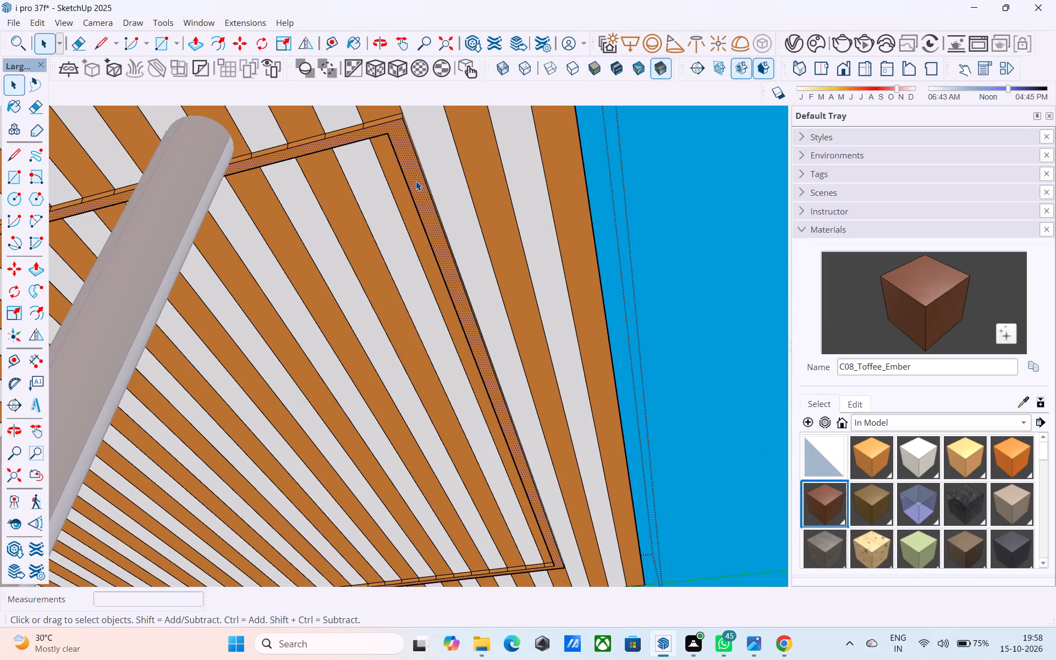
click(944, 300)
click(410, 175)
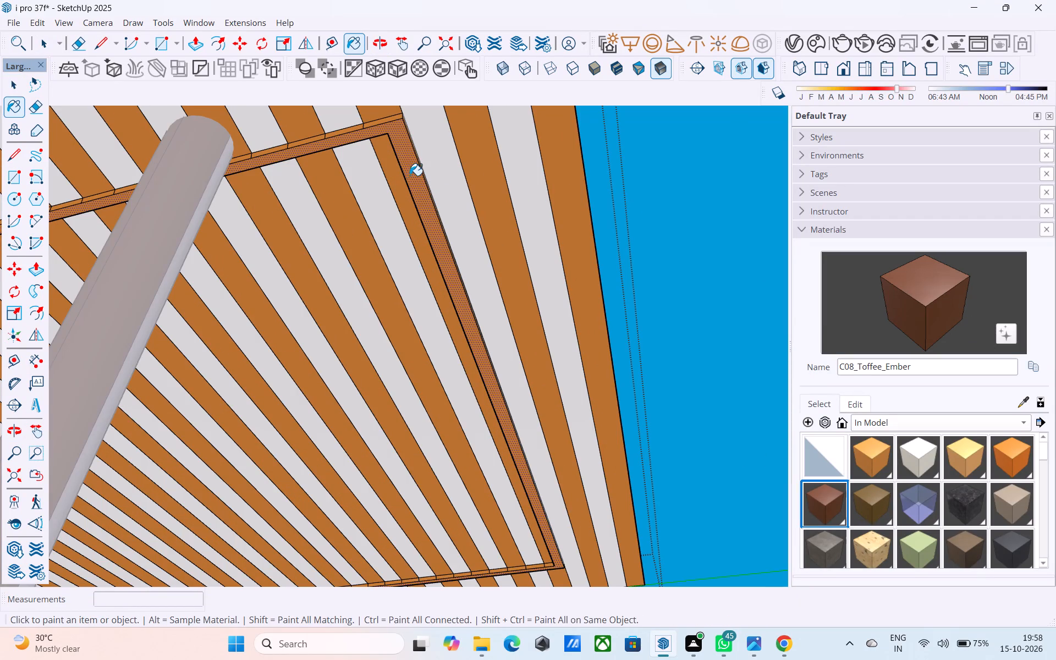
scroll(413, 182, down, 15)
key(space)
click(505, 235)
Inspect the roof canopy and its slanted columns, and check the house from the front around to the rear.
scroll(378, 244, down, 2)
middle_drag(363, 244, 434, 372)
scroll(369, 299, down, 2)
middle_drag(362, 294, 401, 313)
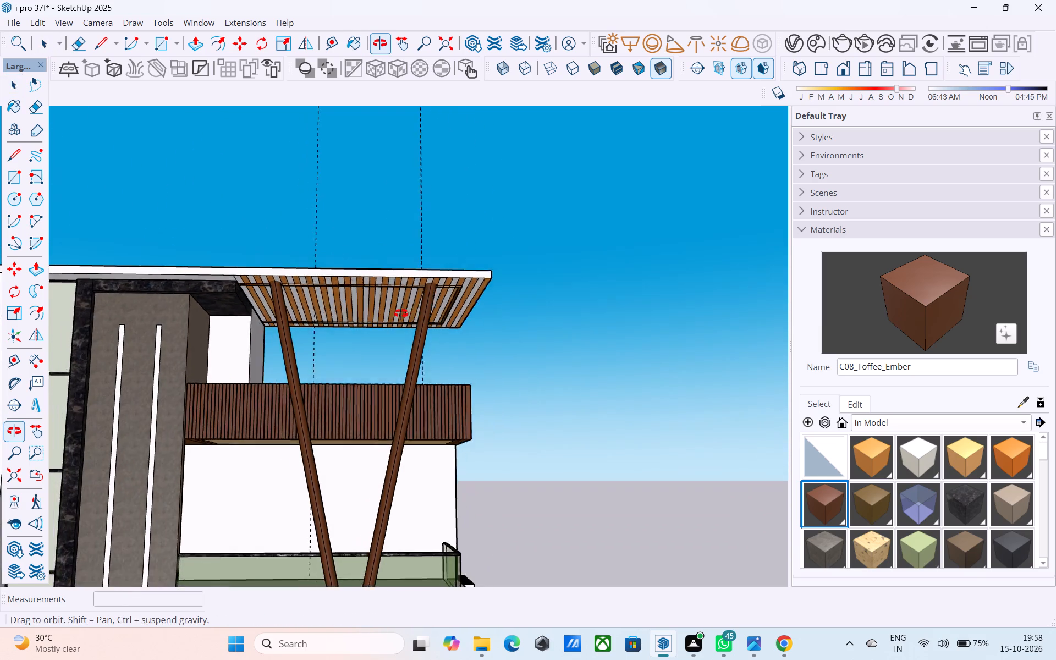
middle_drag(401, 313, 425, 295)
scroll(425, 293, up, 1)
scroll(415, 278, down, 5)
middle_drag(404, 275, 431, 278)
scroll(437, 275, down, 5)
middle_drag(431, 276, 301, 404)
scroll(280, 374, up, 5)
scroll(275, 361, down, 3)
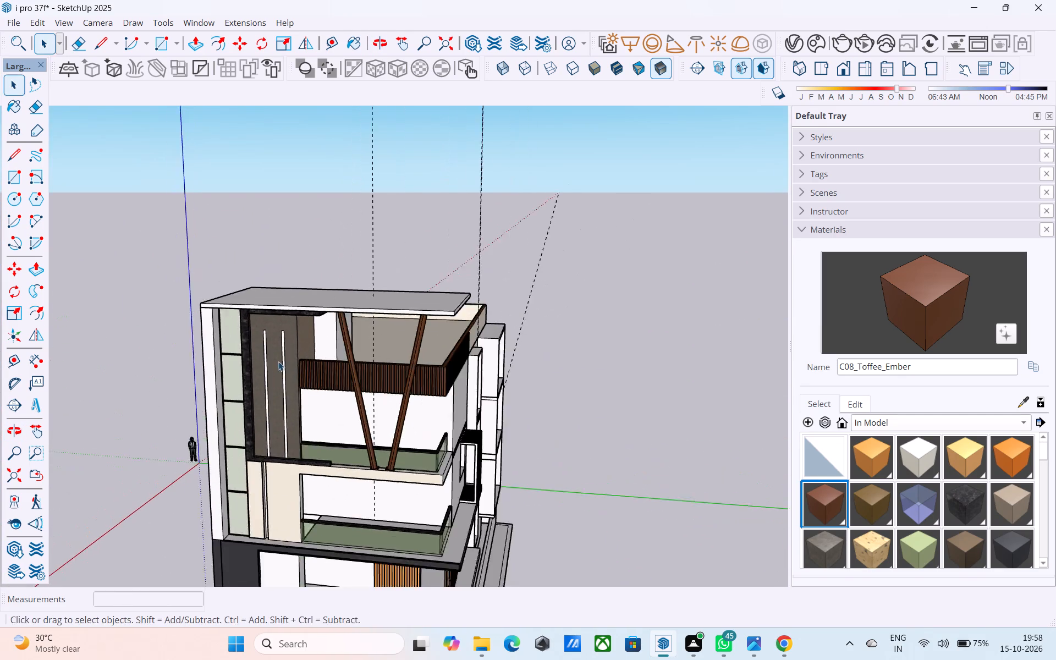
scroll(278, 361, down, 2)
middle_drag(278, 361, 254, 294)
scroll(248, 291, up, 9)
scroll(254, 294, down, 13)
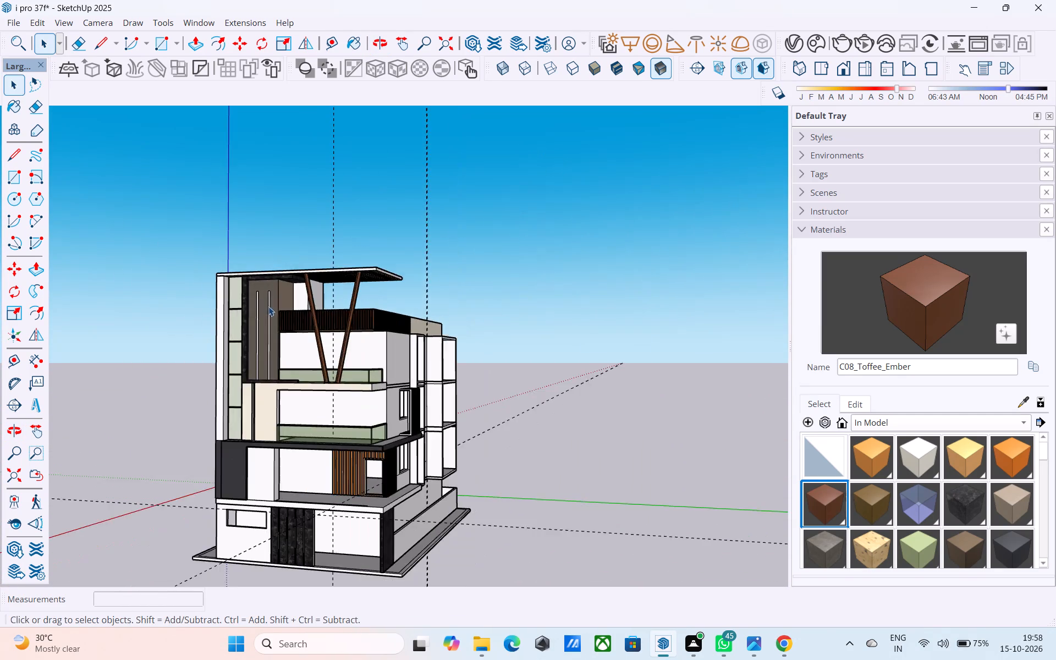
scroll(268, 306, down, 3)
middle_drag(279, 323, 93, 436)
middle_drag(566, 321, 508, 293)
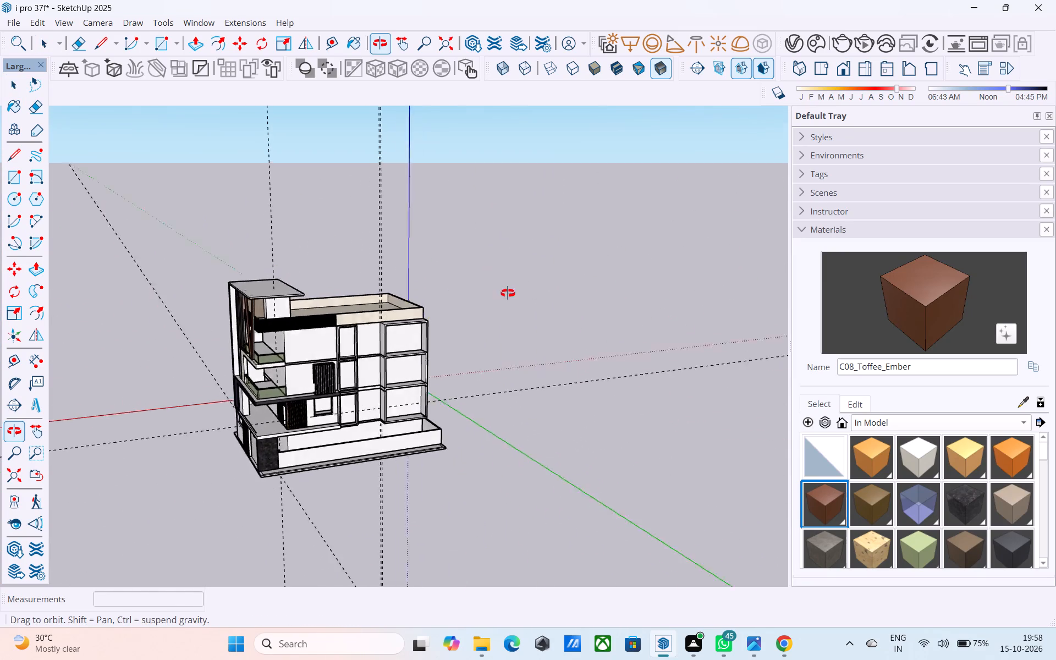
middle_drag(508, 293, 145, 295)
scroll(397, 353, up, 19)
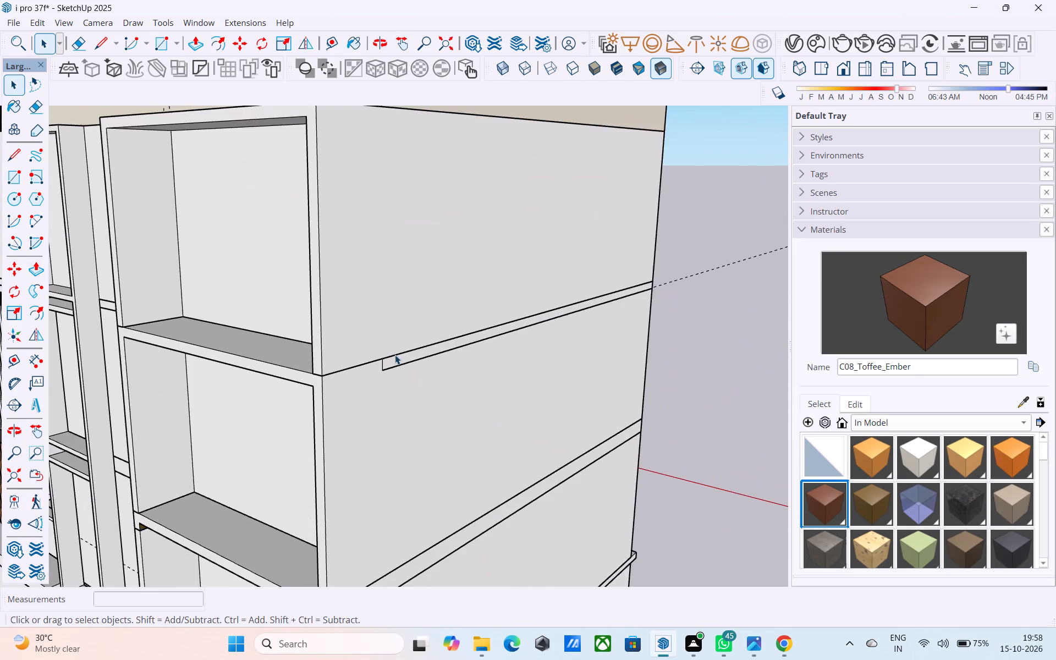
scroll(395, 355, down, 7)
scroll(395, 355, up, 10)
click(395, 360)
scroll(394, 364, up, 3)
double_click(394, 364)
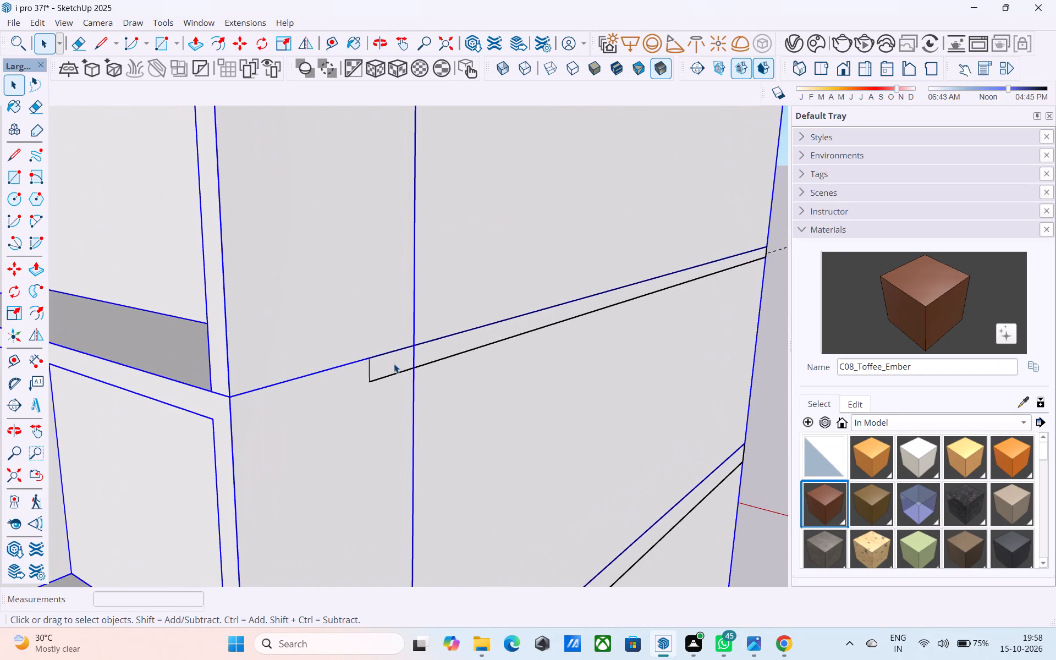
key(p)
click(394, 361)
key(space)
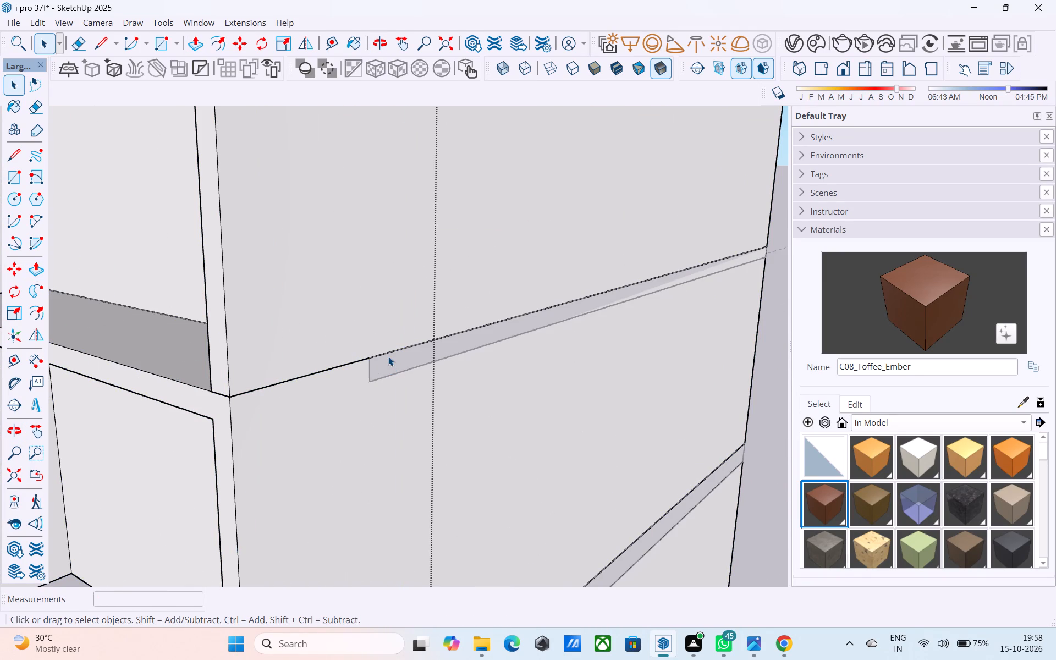
Open the slab group and push the exposed slab-edge strip below the top frame about 3" into the rear wall.
double_click(388, 356)
click(388, 360)
key(p)
click(389, 360)
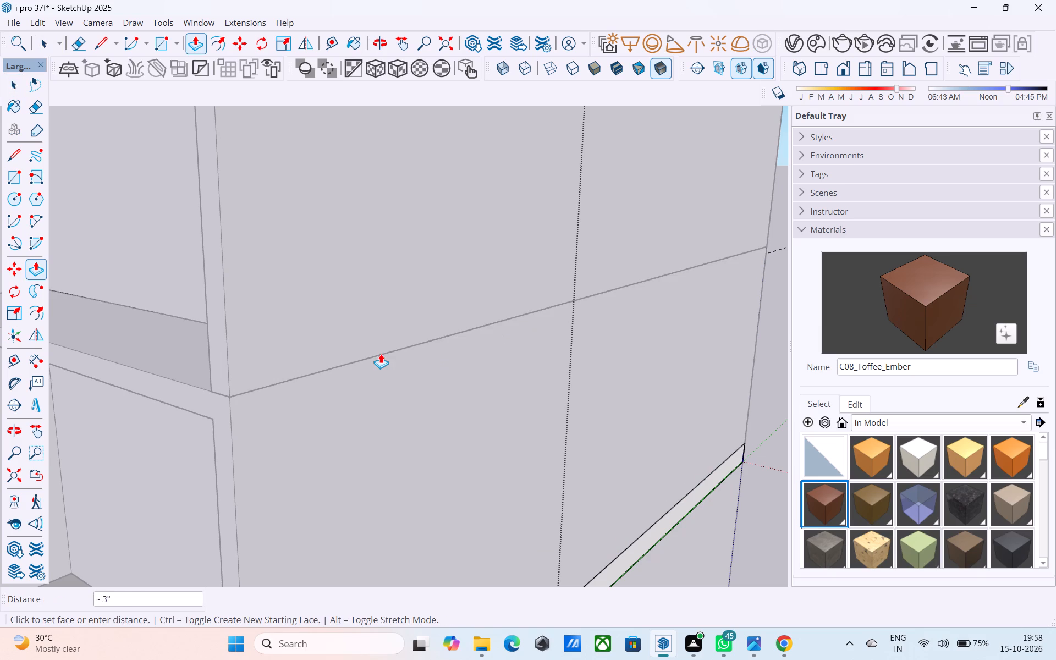
click(380, 354)
key(space)
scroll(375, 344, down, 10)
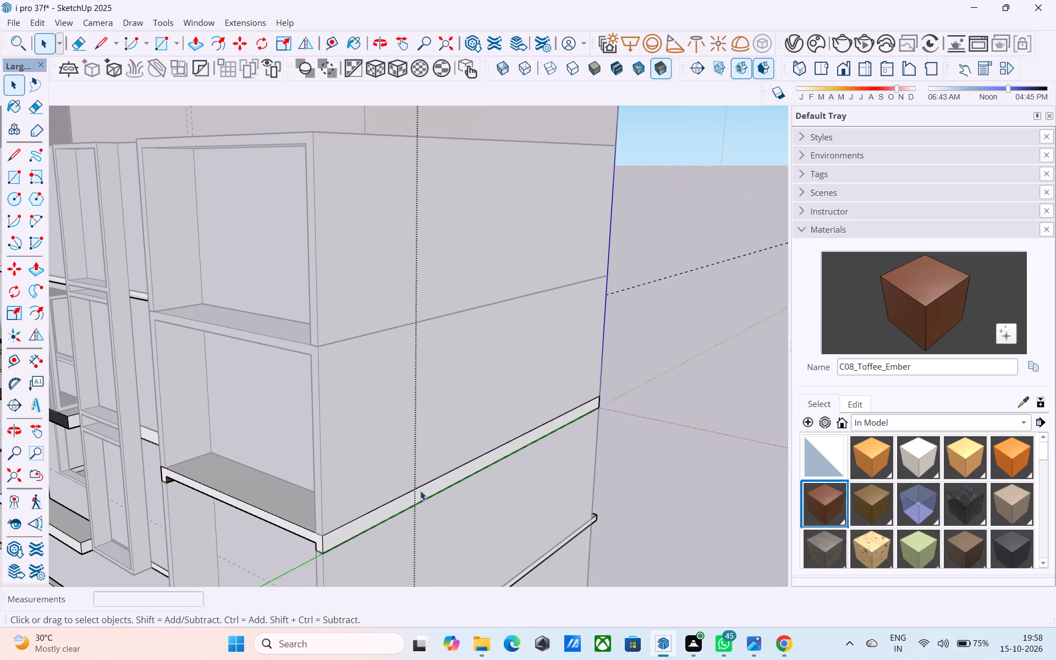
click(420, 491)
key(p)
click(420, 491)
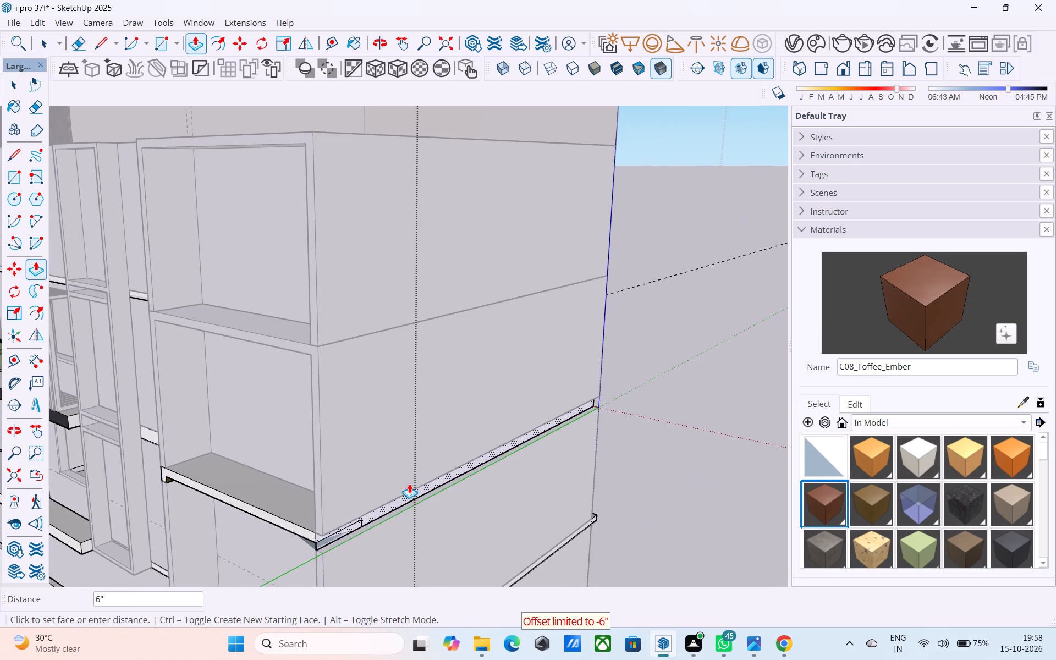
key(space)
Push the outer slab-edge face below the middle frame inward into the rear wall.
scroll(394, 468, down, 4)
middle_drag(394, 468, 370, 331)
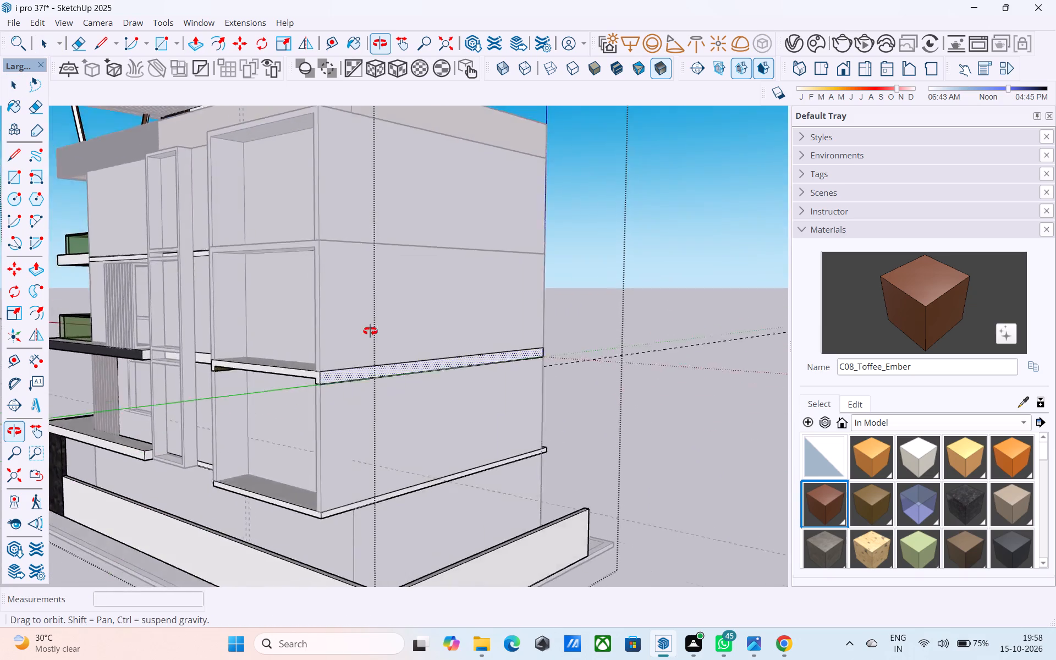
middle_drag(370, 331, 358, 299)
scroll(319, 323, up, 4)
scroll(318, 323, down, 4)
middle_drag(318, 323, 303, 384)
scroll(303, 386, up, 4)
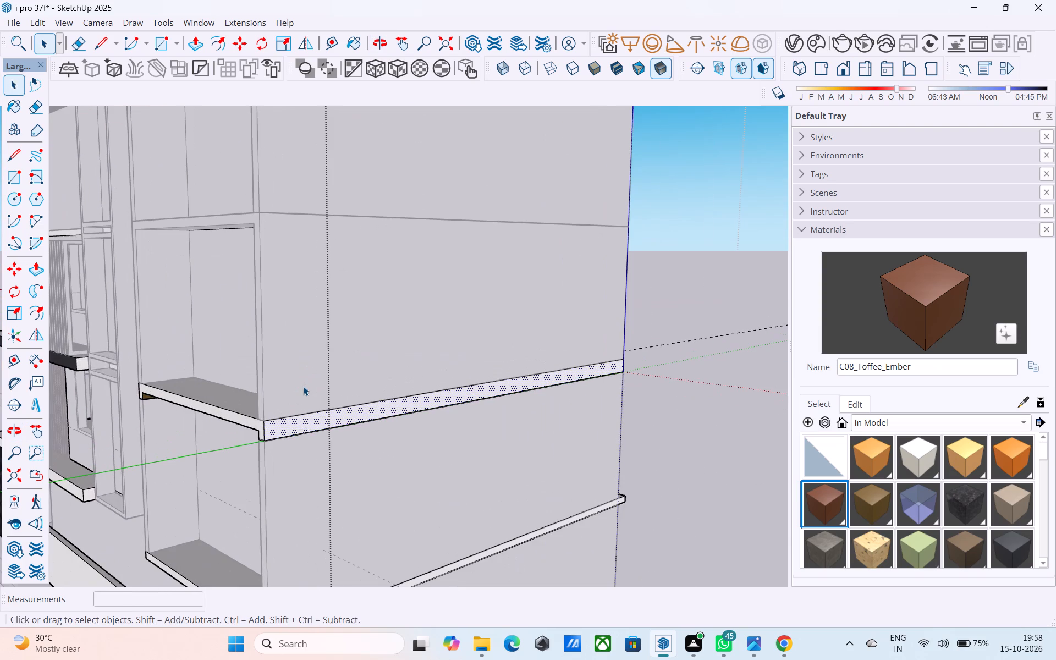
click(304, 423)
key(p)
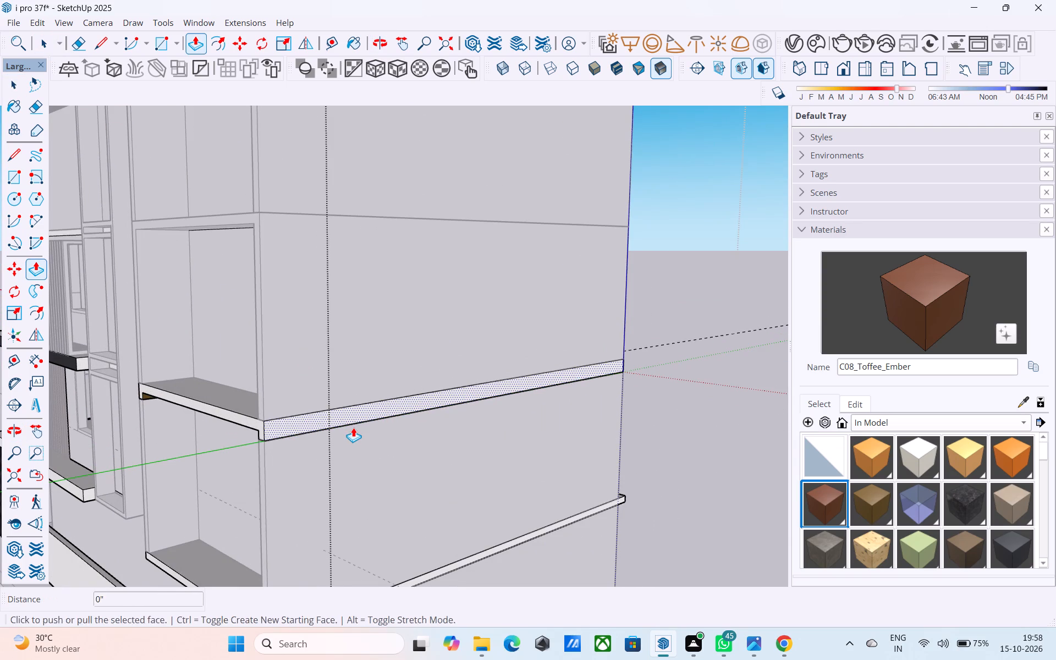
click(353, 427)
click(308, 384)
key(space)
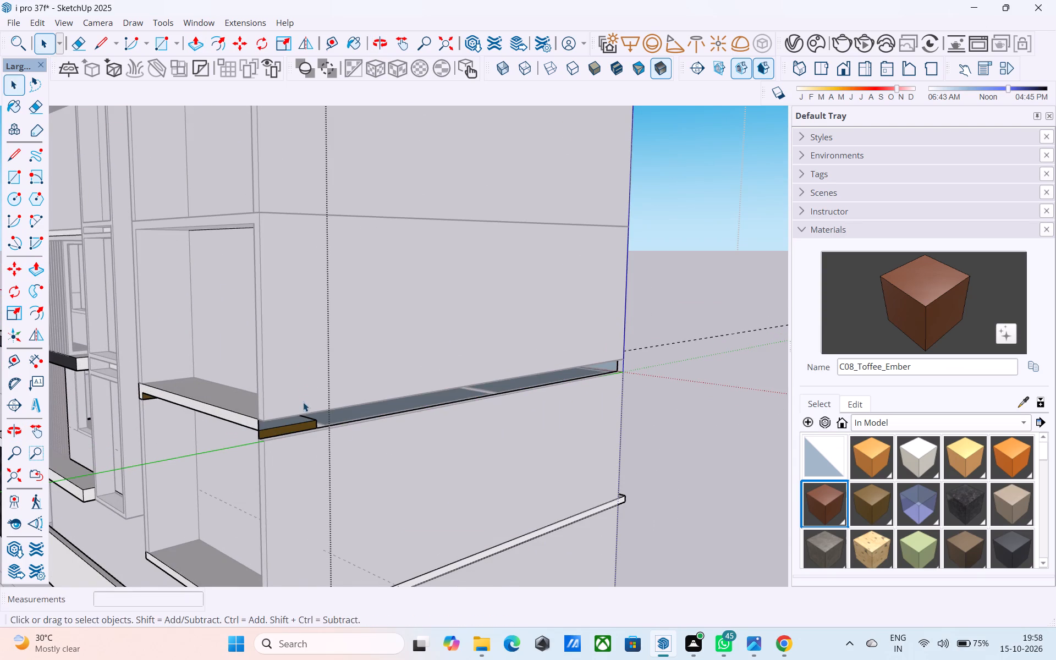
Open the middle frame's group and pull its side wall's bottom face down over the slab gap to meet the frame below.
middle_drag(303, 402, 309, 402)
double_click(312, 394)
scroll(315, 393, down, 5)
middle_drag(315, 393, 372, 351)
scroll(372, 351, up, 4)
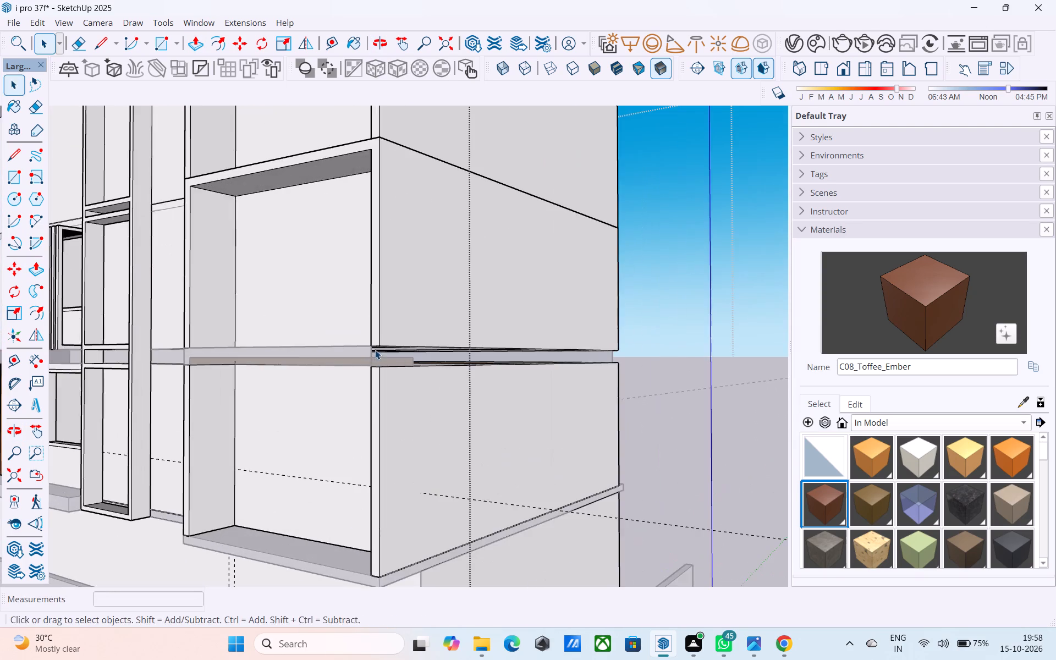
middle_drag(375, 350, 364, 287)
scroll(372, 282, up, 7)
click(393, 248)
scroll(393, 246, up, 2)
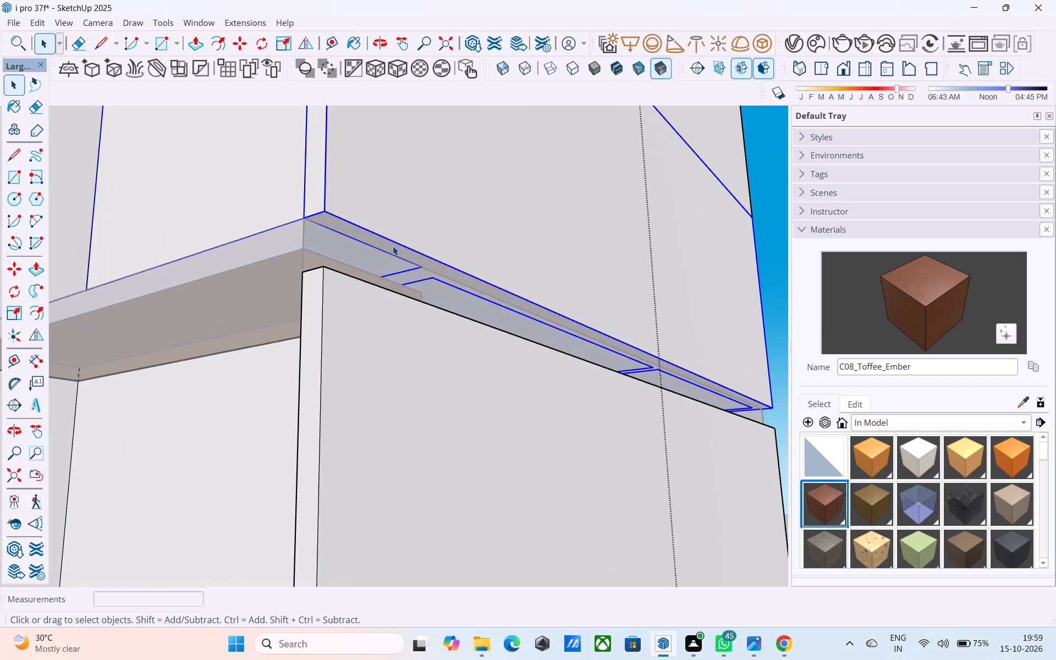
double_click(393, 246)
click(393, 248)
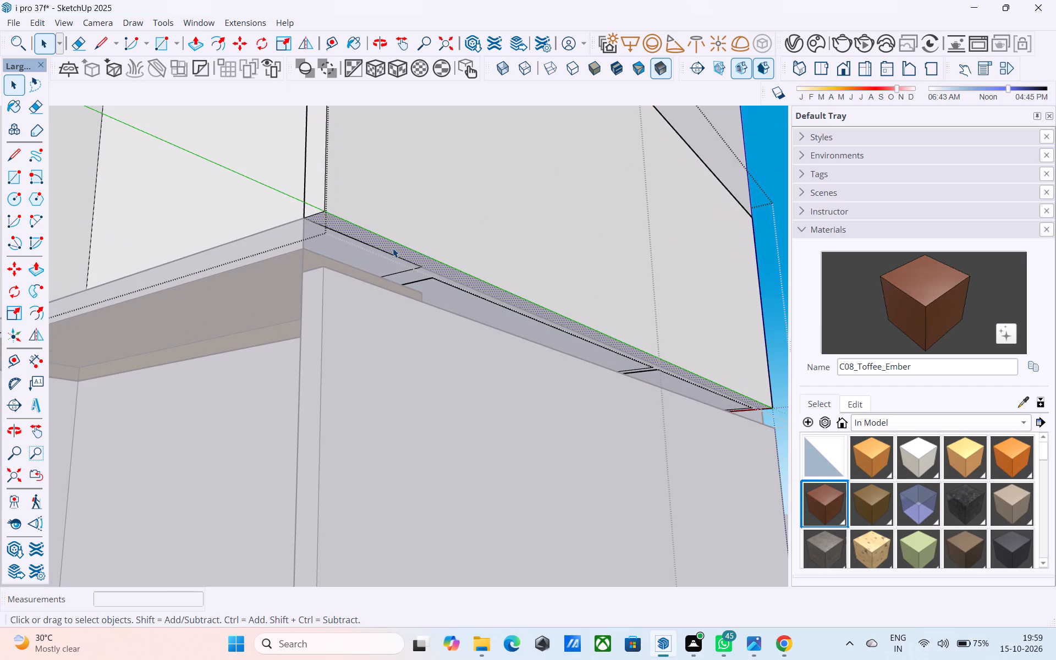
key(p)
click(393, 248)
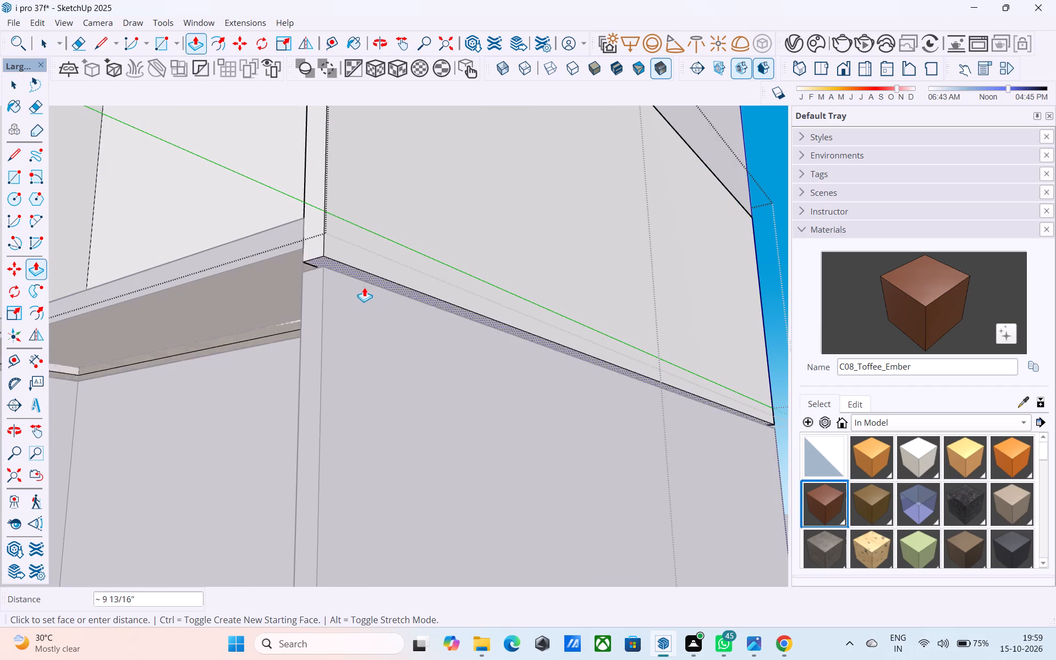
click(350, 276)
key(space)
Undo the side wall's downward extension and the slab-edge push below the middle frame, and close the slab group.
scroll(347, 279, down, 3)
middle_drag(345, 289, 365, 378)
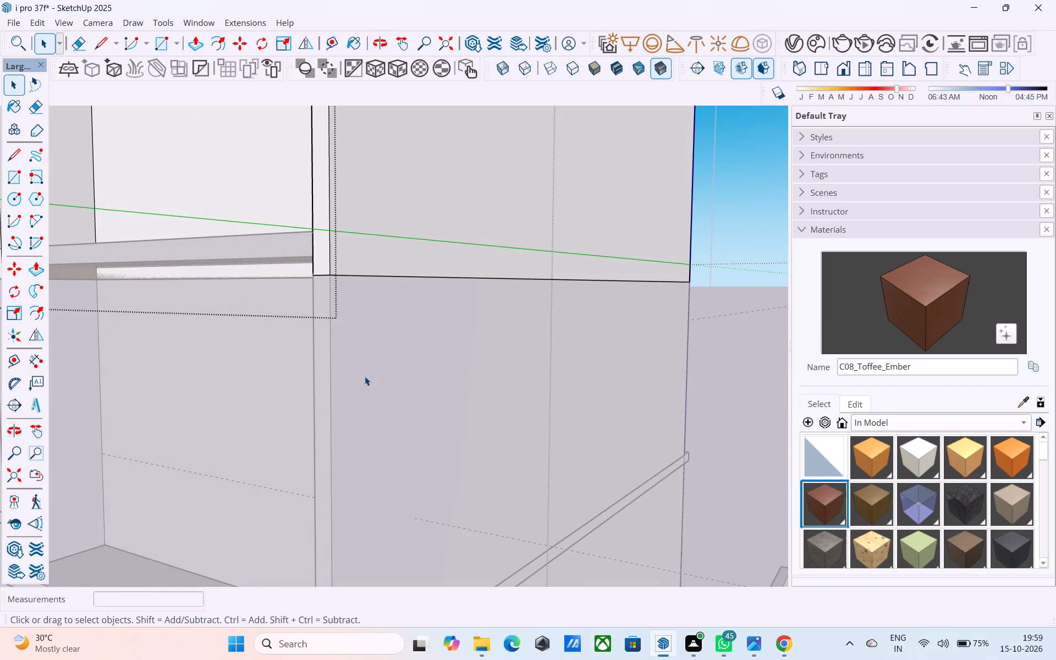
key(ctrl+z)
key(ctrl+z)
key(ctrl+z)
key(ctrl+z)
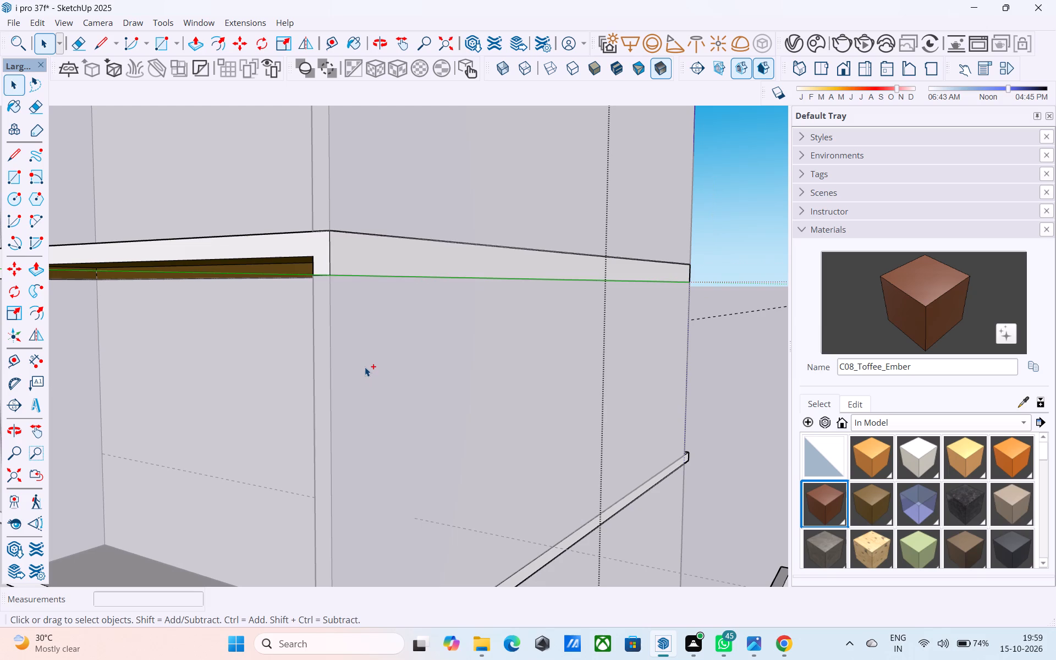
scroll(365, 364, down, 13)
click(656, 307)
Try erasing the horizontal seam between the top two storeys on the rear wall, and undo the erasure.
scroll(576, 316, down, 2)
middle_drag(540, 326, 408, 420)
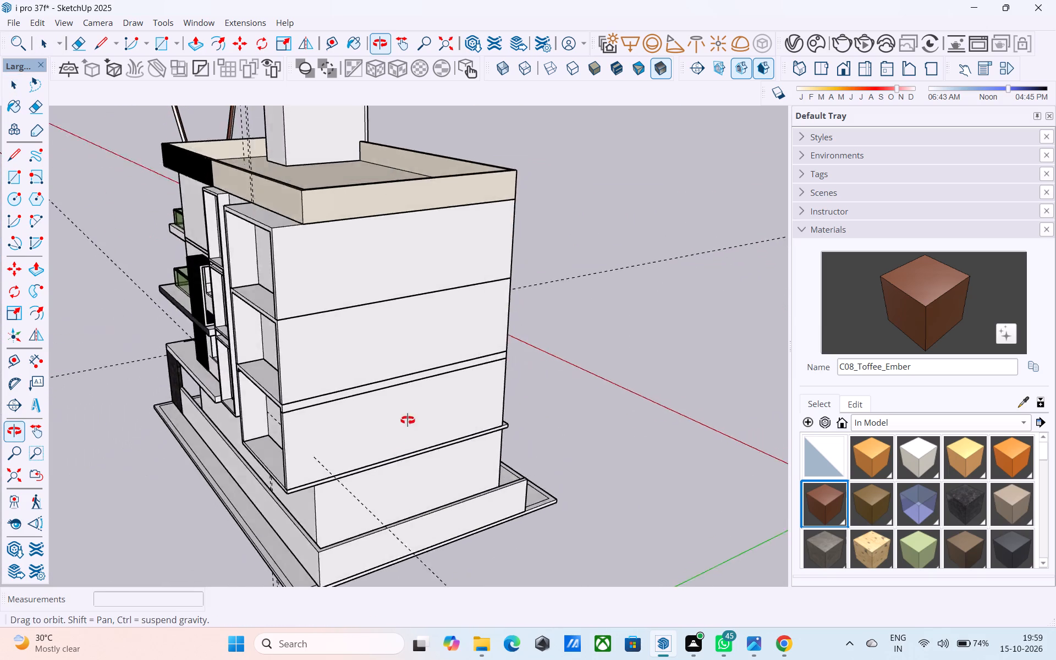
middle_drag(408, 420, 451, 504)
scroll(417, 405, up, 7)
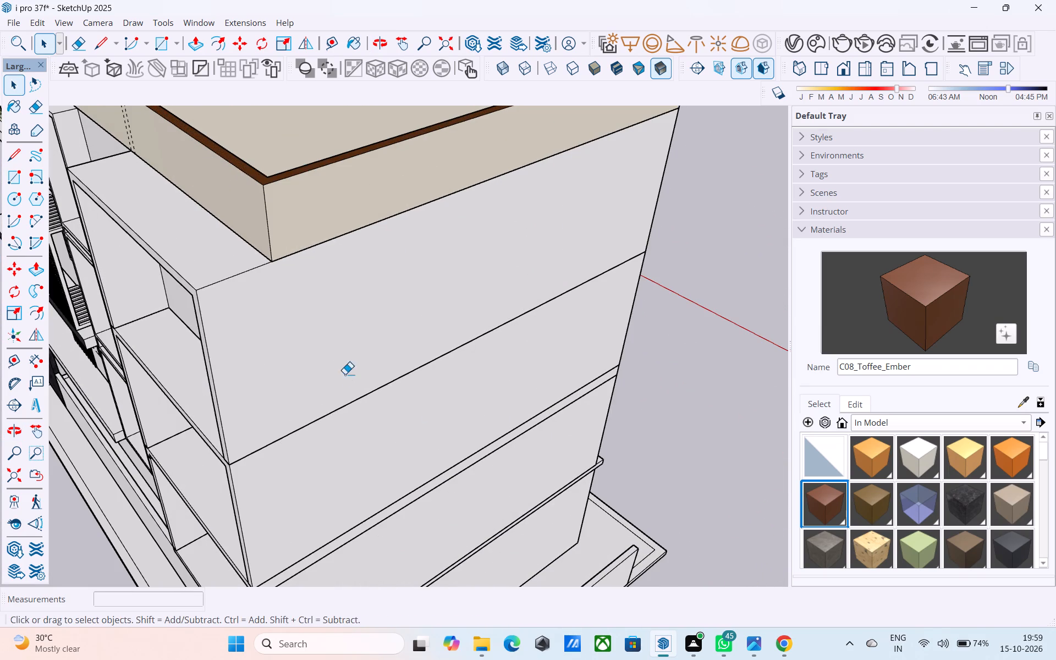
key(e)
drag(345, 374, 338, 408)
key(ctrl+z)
Save the model.
scroll(335, 413, down, 6)
middle_drag(340, 413, 436, 388)
key(ctrl+s)
key(space)
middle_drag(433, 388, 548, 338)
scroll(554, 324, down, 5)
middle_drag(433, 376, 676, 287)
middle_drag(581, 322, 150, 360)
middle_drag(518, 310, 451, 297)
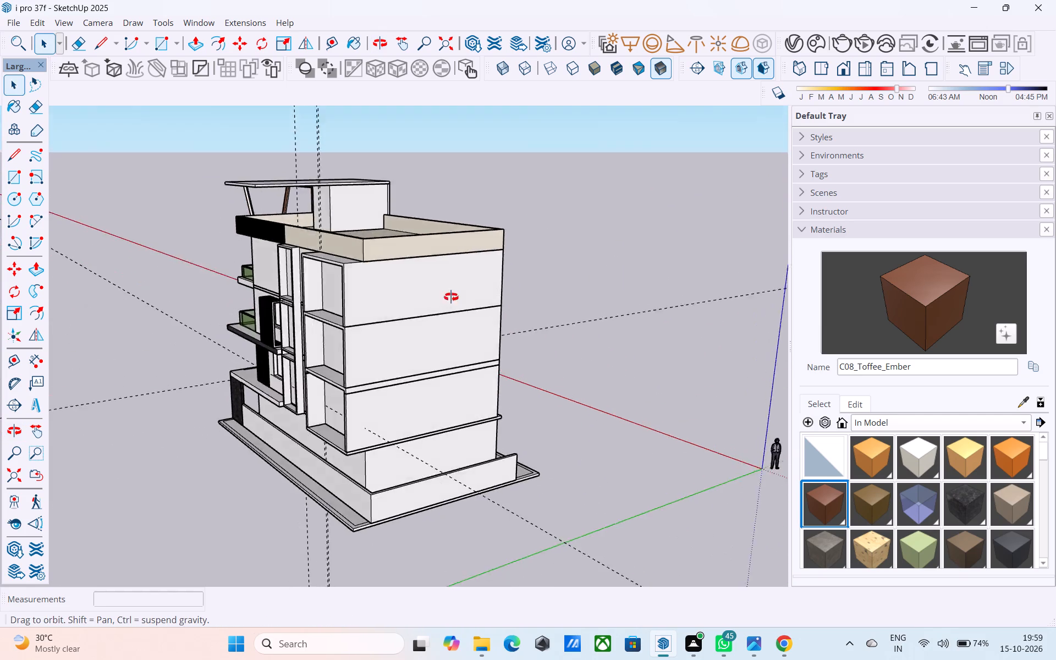
Draw a rectangle to close the narrow vertical gap between the top storey's side wall and the tall end wall.
middle_drag(451, 297, 128, 299)
middle_drag(340, 328, 228, 326)
scroll(435, 273, up, 7)
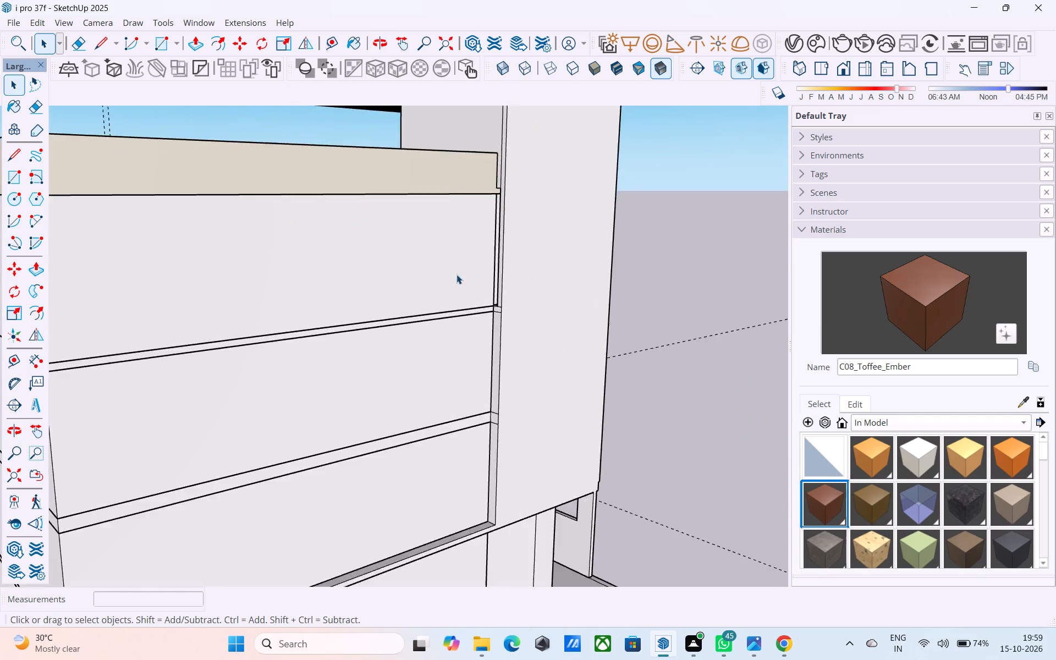
scroll(457, 274, up, 2)
middle_drag(460, 274, 561, 272)
scroll(570, 267, up, 8)
middle_drag(552, 278, 555, 333)
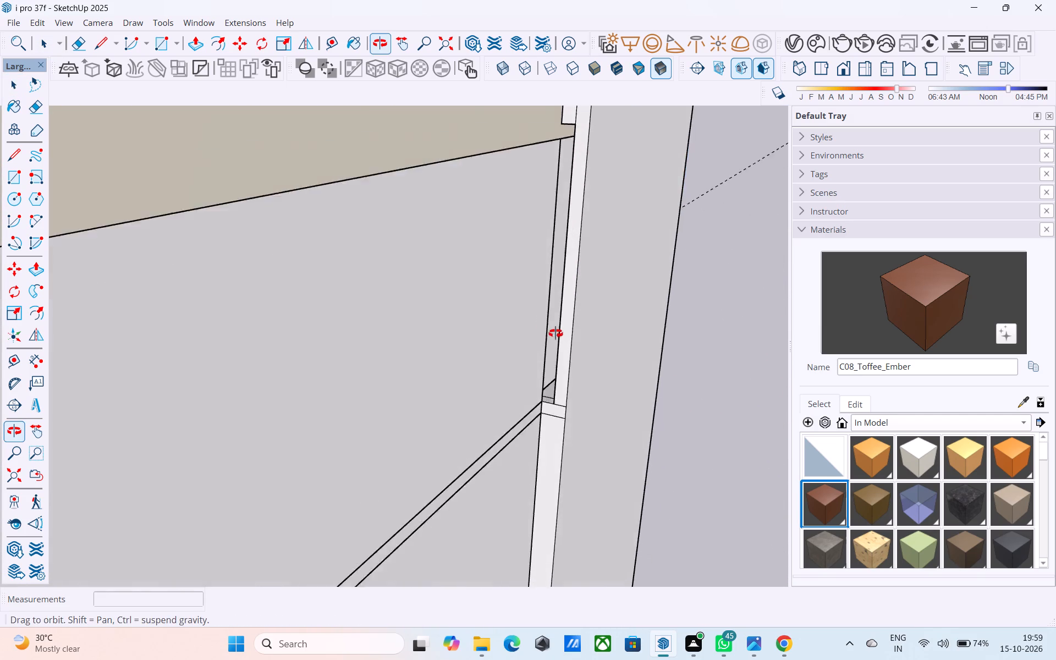
middle_drag(555, 333, 555, 341)
scroll(555, 343, down, 5)
middle_drag(559, 338, 637, 234)
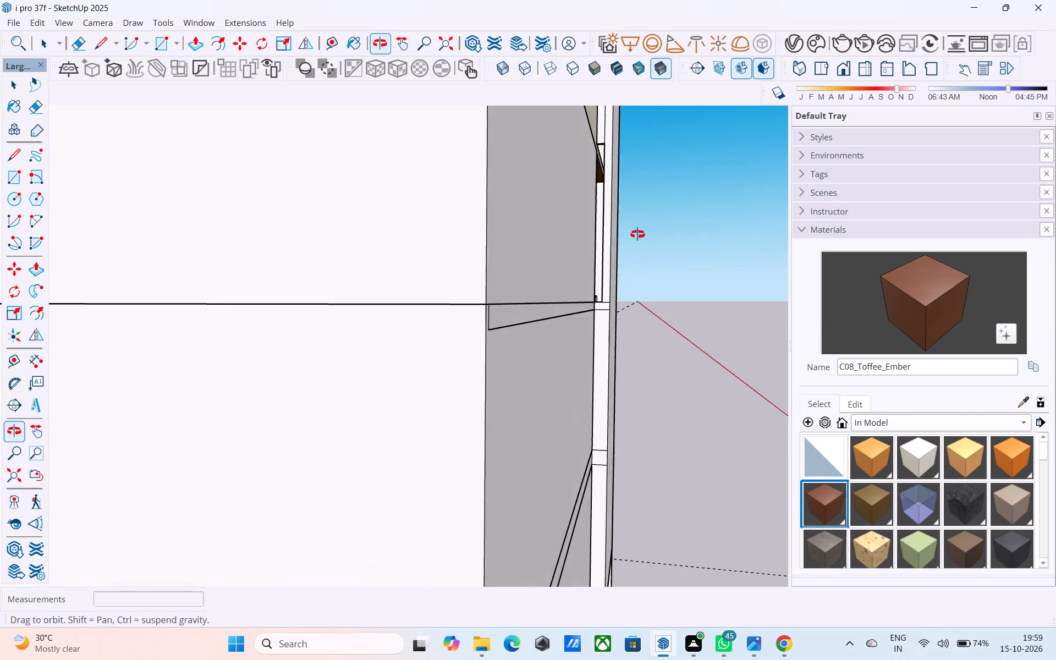
middle_drag(637, 234, 637, 233)
middle_drag(606, 208, 596, 234)
key(r)
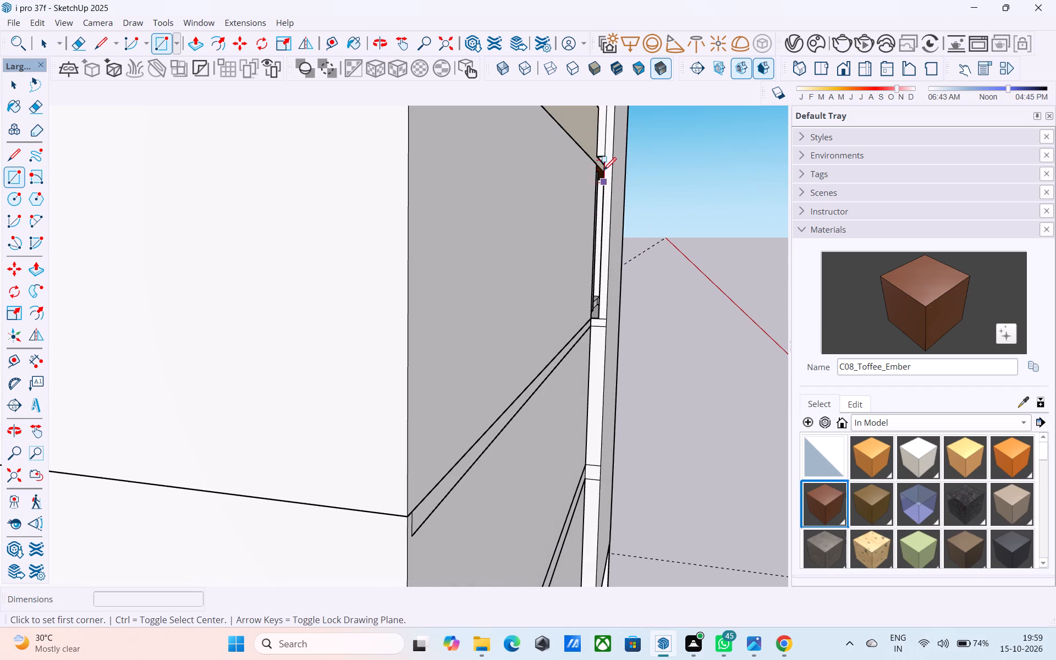
scroll(603, 167, up, 4)
click(592, 153)
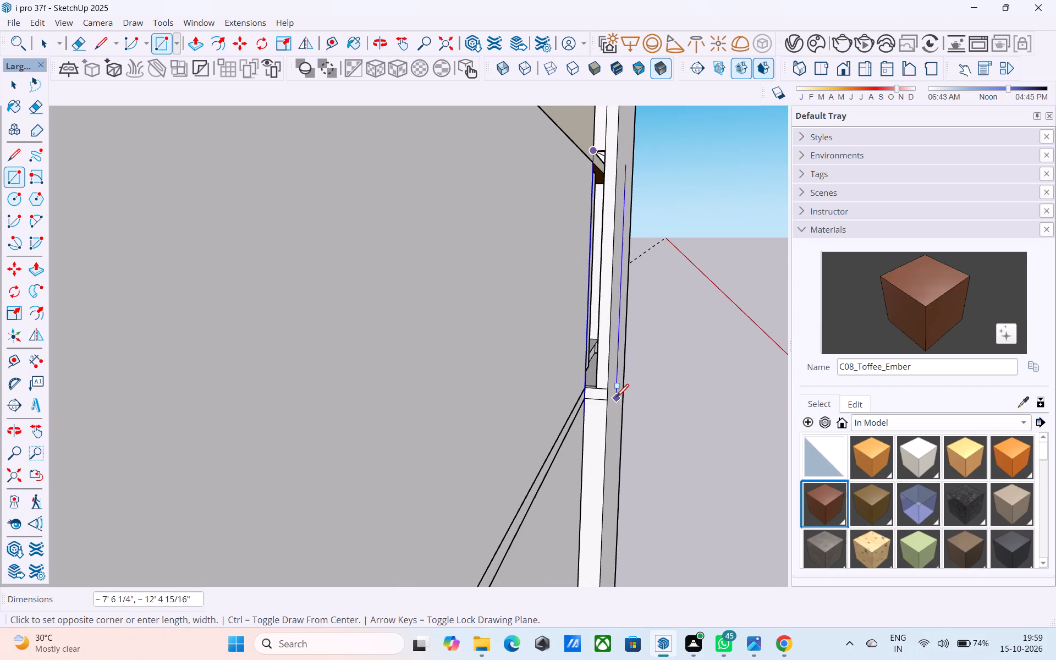
click(597, 388)
scroll(593, 365, down, 6)
scroll(593, 365, up, 8)
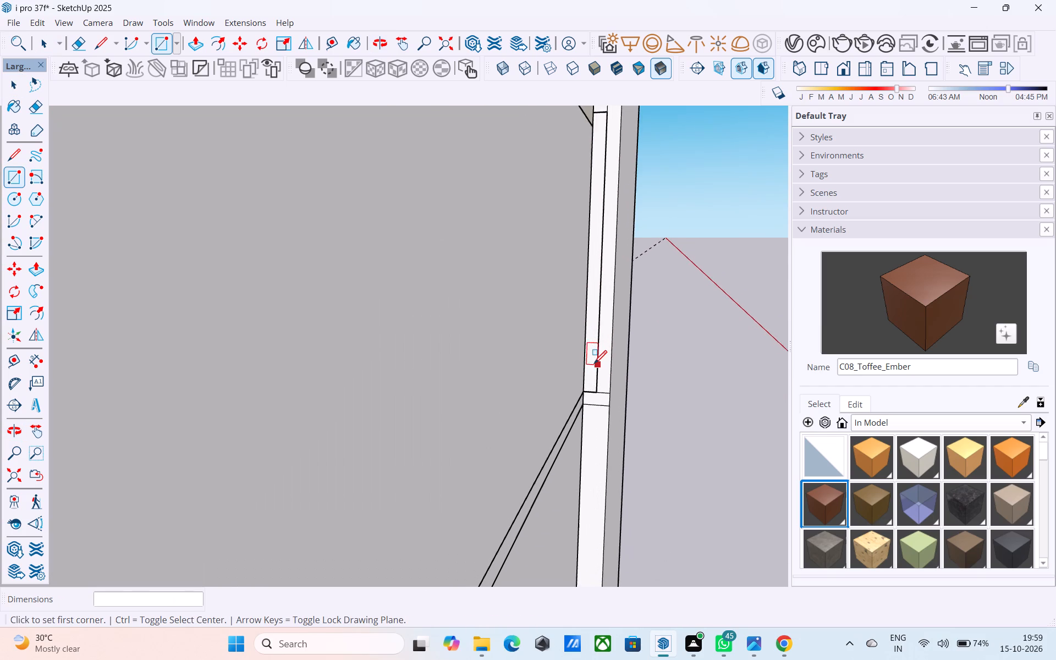
scroll(595, 364, down, 8)
scroll(598, 249, down, 4)
middle_drag(598, 249, 593, 282)
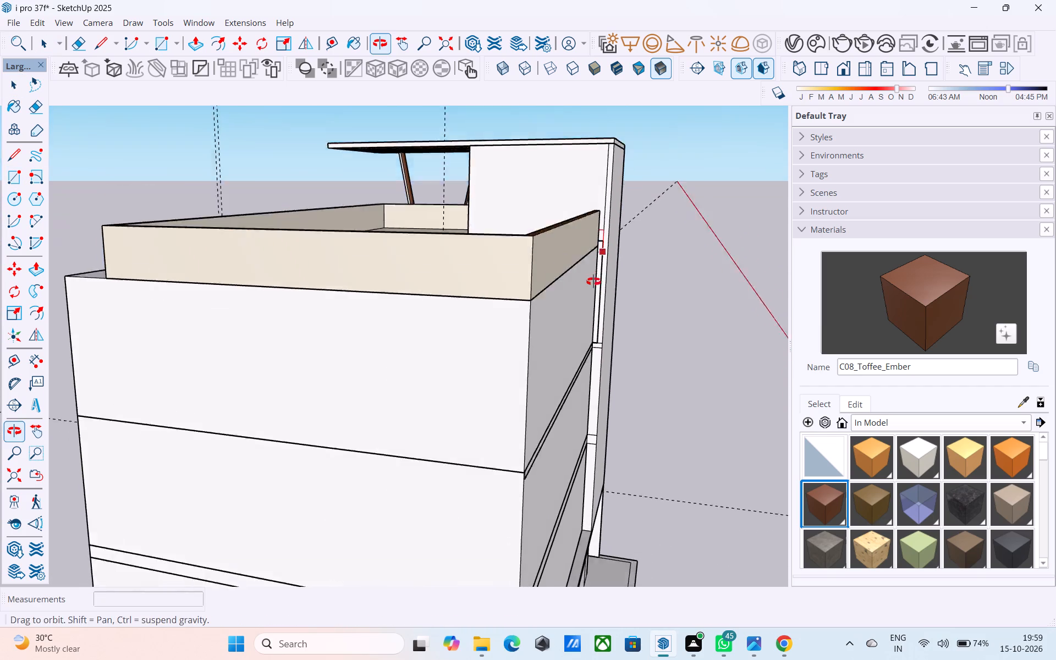
middle_drag(593, 282, 591, 294)
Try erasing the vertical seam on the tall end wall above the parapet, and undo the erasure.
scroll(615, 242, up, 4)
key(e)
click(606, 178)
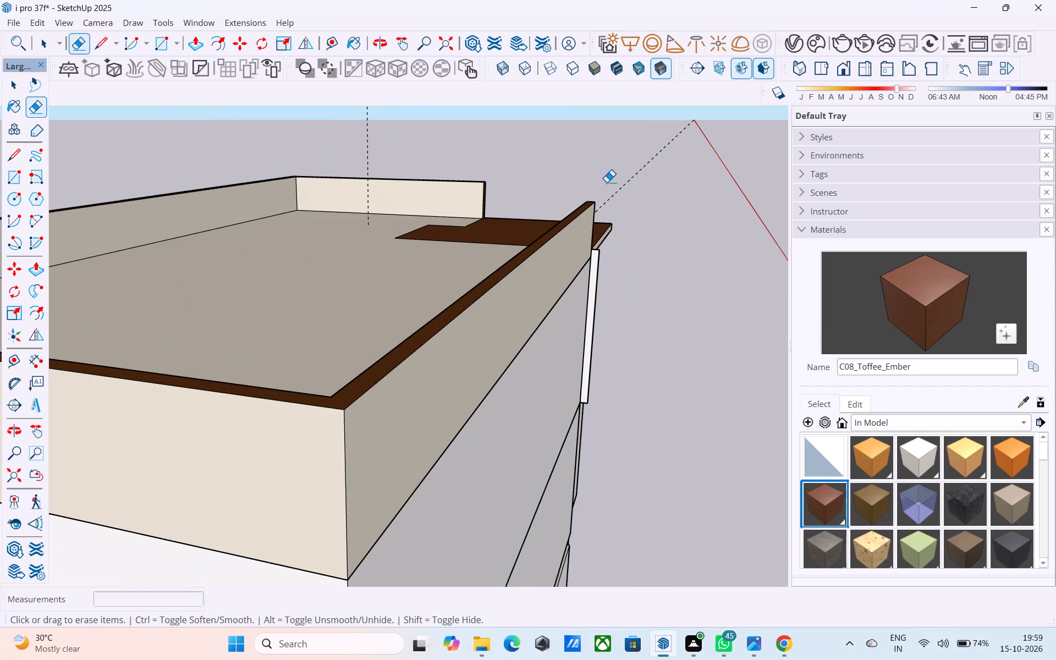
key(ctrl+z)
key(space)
Open the tall end wall's group and erase its vertical seam above the parapet, undoing the extra erasure beside the parapet.
double_click(609, 183)
scroll(609, 186, up, 3)
key(e)
click(604, 185)
drag(596, 276, 591, 272)
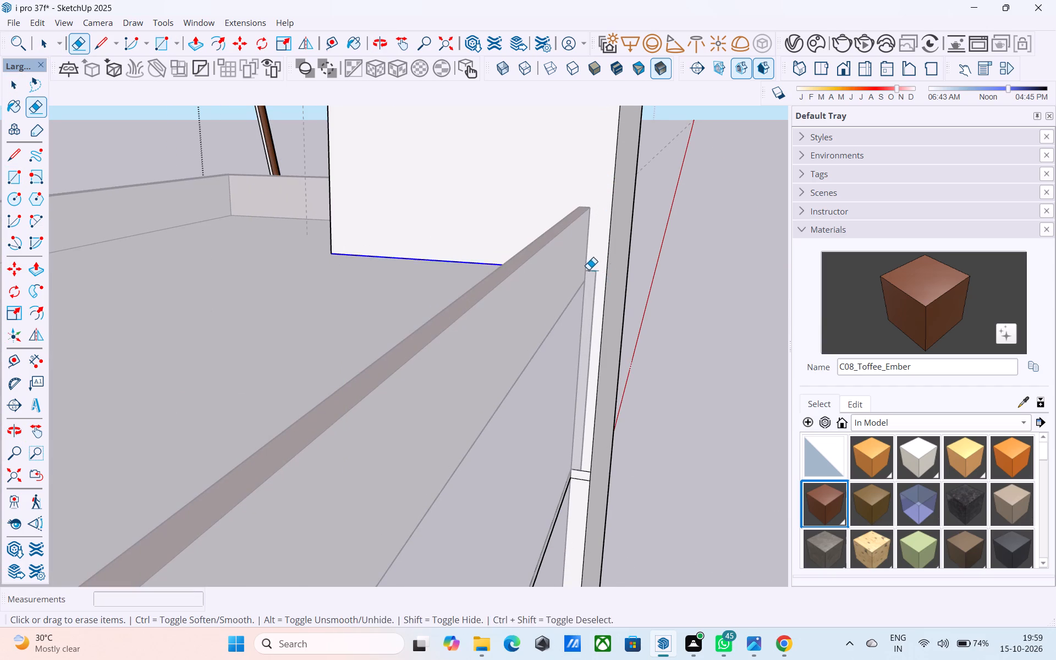
key(ctrl+z)
key(space)
Paint the white side of the first slanted canopy column with C08_Toffee_Ember.
scroll(593, 264, down, 11)
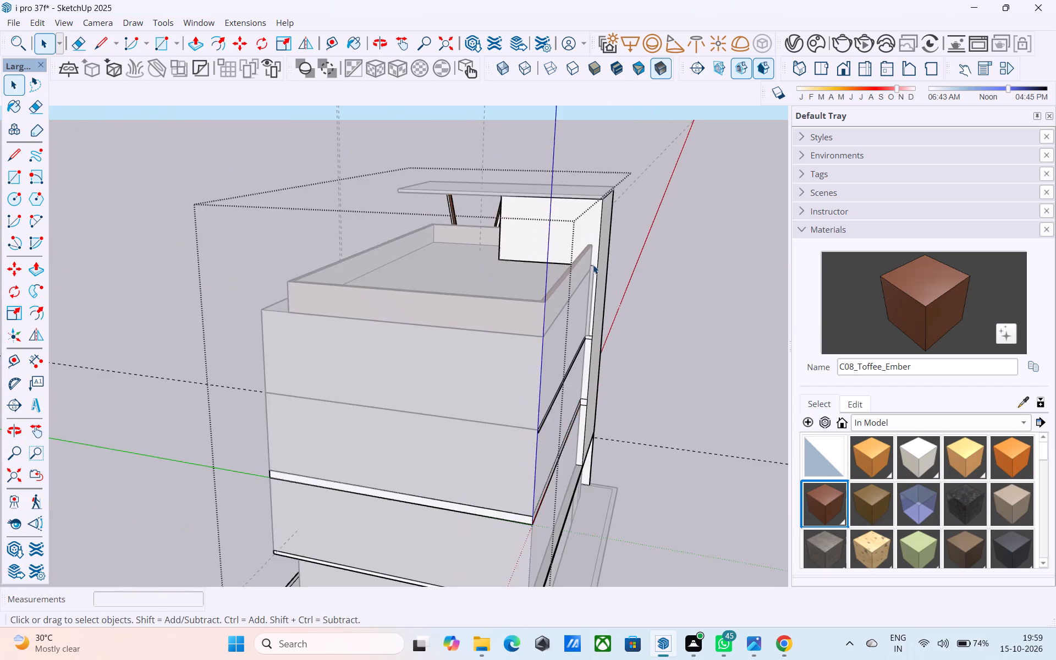
scroll(593, 265, down, 4)
middle_drag(425, 318, 735, 298)
middle_drag(416, 300, 812, 284)
middle_drag(451, 312, 404, 312)
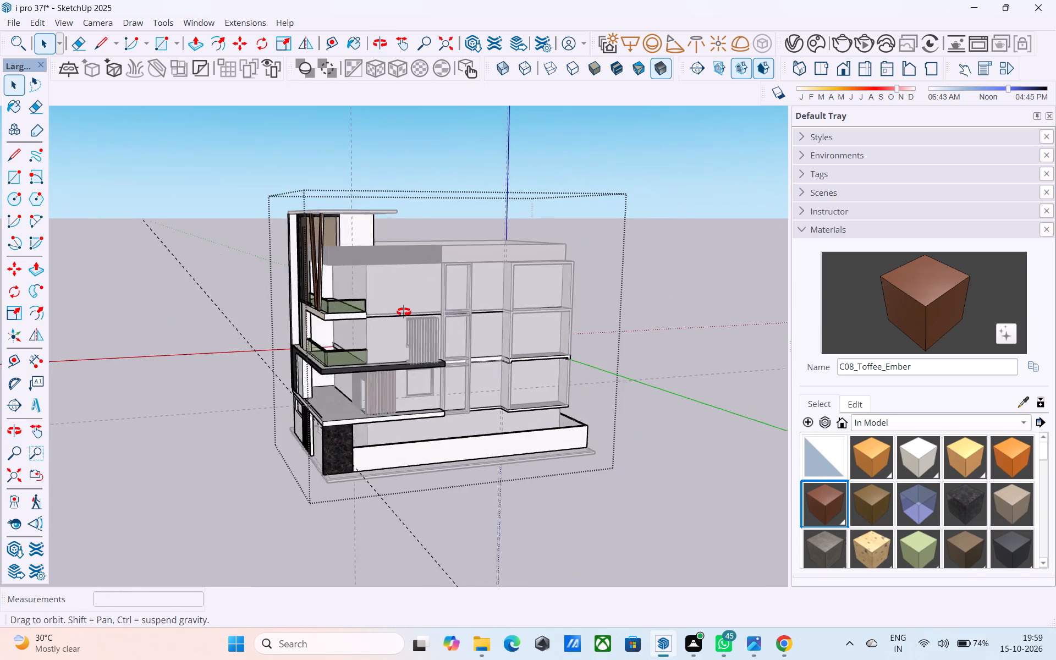
middle_drag(404, 312, 202, 331)
scroll(210, 225, up, 14)
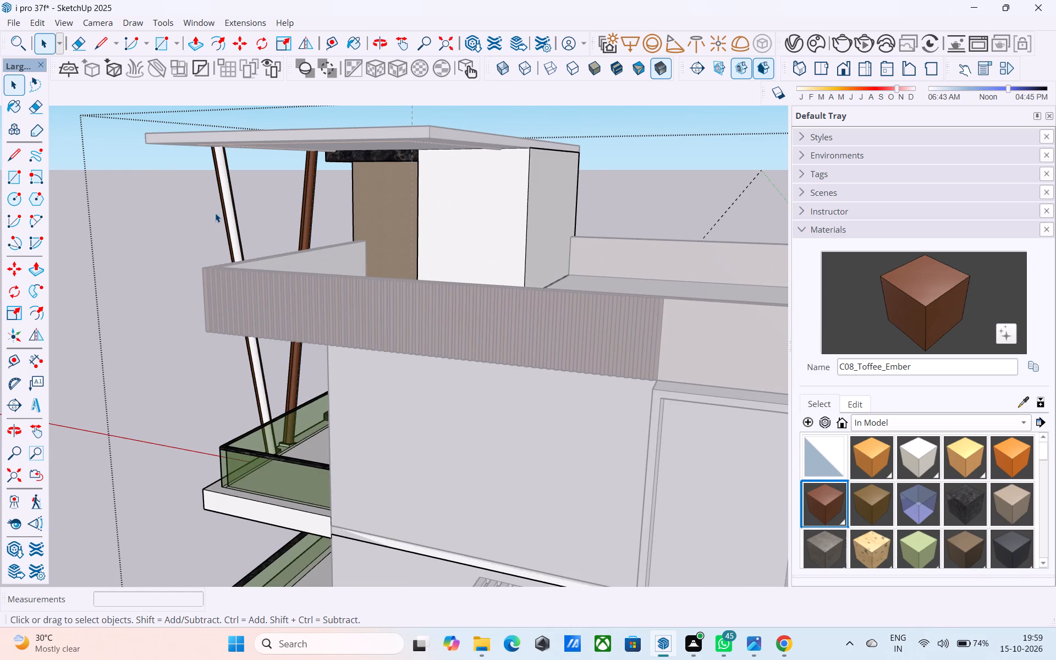
click(888, 299)
scroll(245, 211, up, 4)
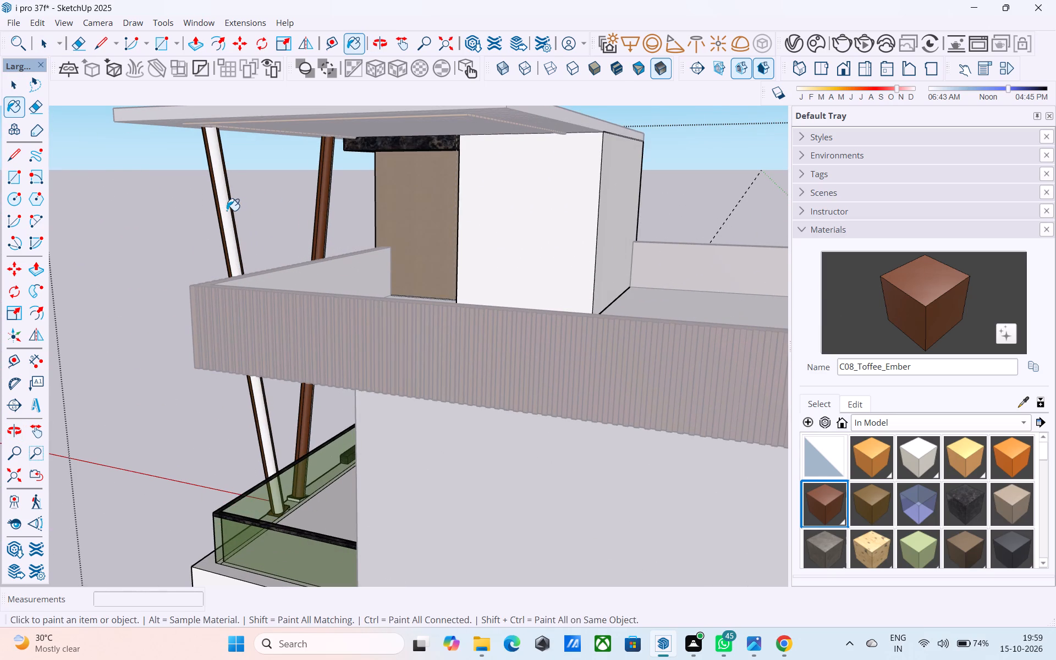
click(226, 211)
Paint the two unfinished end faces of the slanted column's wedge base on the upper balcony with C08_Toffee_Ember.
scroll(230, 213, down, 5)
middle_drag(232, 220, 640, 232)
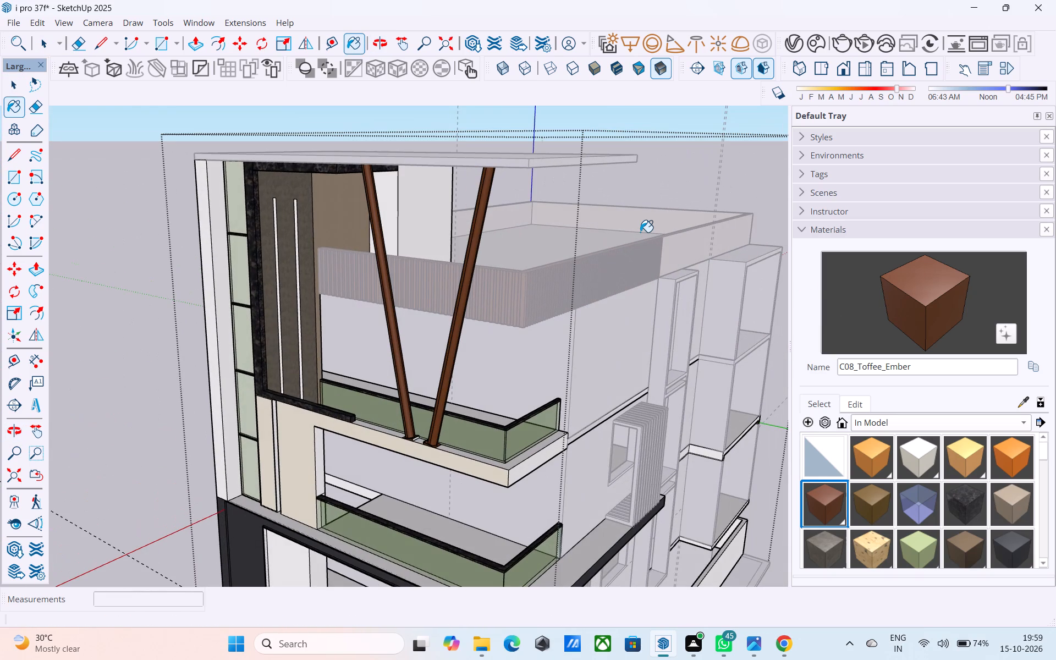
key(space)
scroll(640, 232, down, 10)
scroll(451, 298, up, 19)
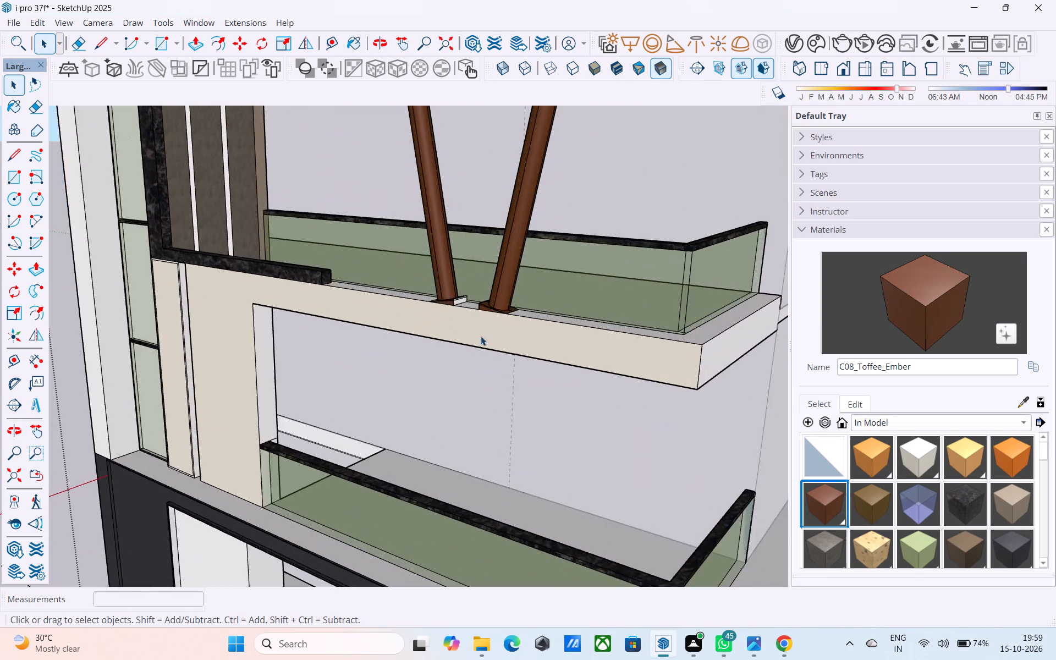
scroll(481, 336, up, 14)
middle_drag(468, 269, 490, 317)
scroll(471, 296, up, 9)
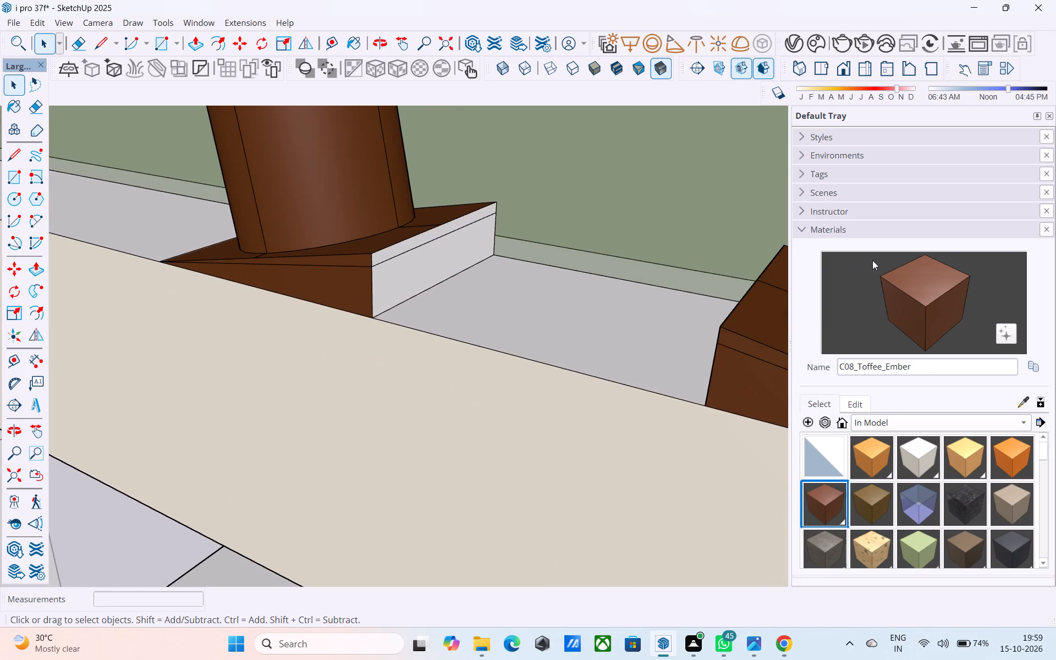
click(930, 287)
scroll(372, 250, up, 5)
click(390, 258)
click(397, 278)
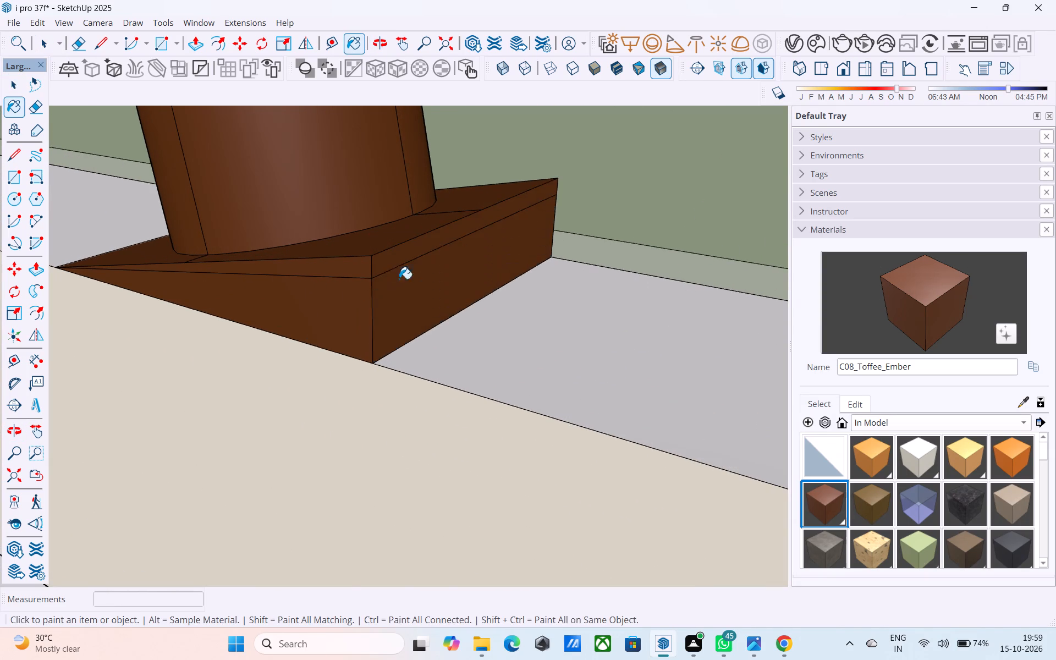
Paint the remaining white strip on the slanted column's other side with C08_Toffee_Ember and close the group.
scroll(317, 266, down, 10)
middle_drag(410, 285, 984, 219)
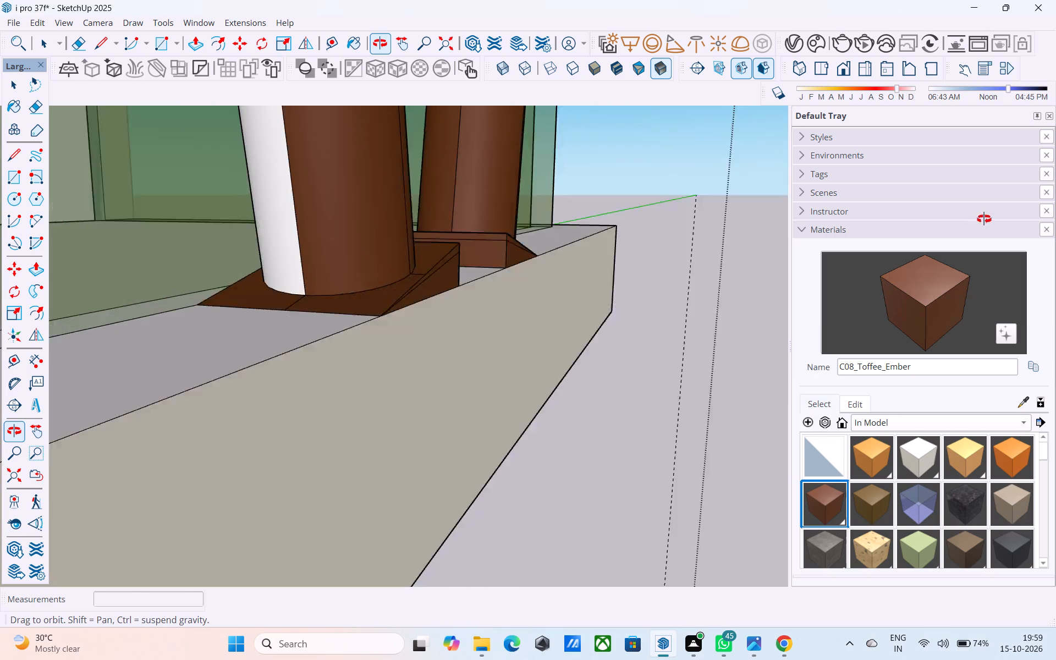
middle_drag(984, 219, 1009, 207)
click(329, 204)
middle_drag(771, 135, 283, 168)
scroll(173, 191, down, 3)
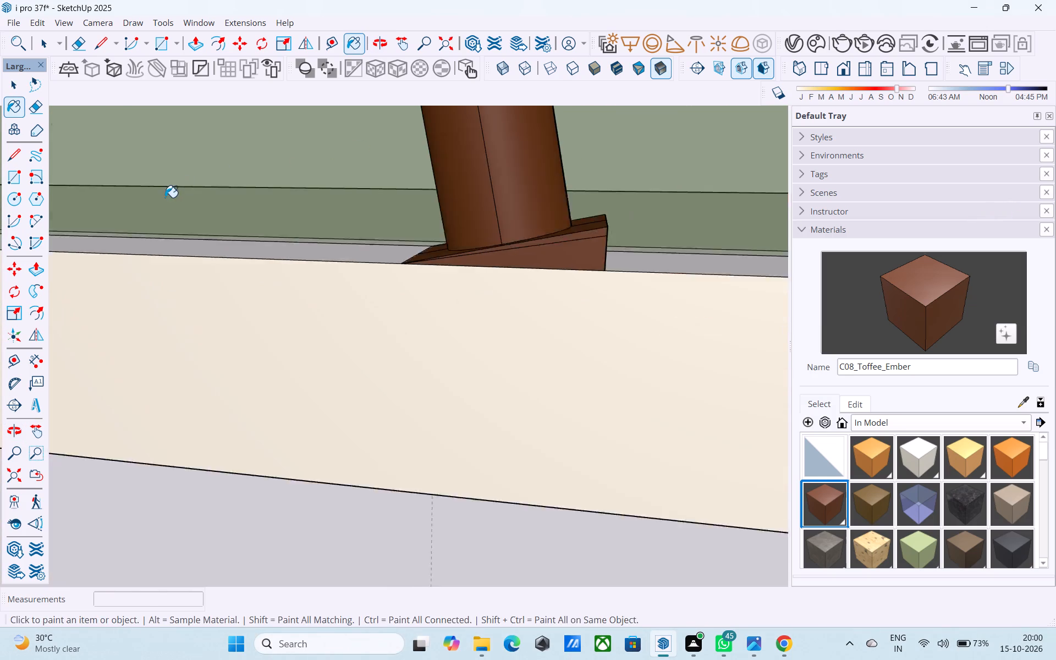
scroll(165, 197, down, 8)
middle_drag(527, 180, 340, 186)
scroll(349, 182, down, 2)
scroll(349, 182, up, 2)
scroll(349, 182, down, 7)
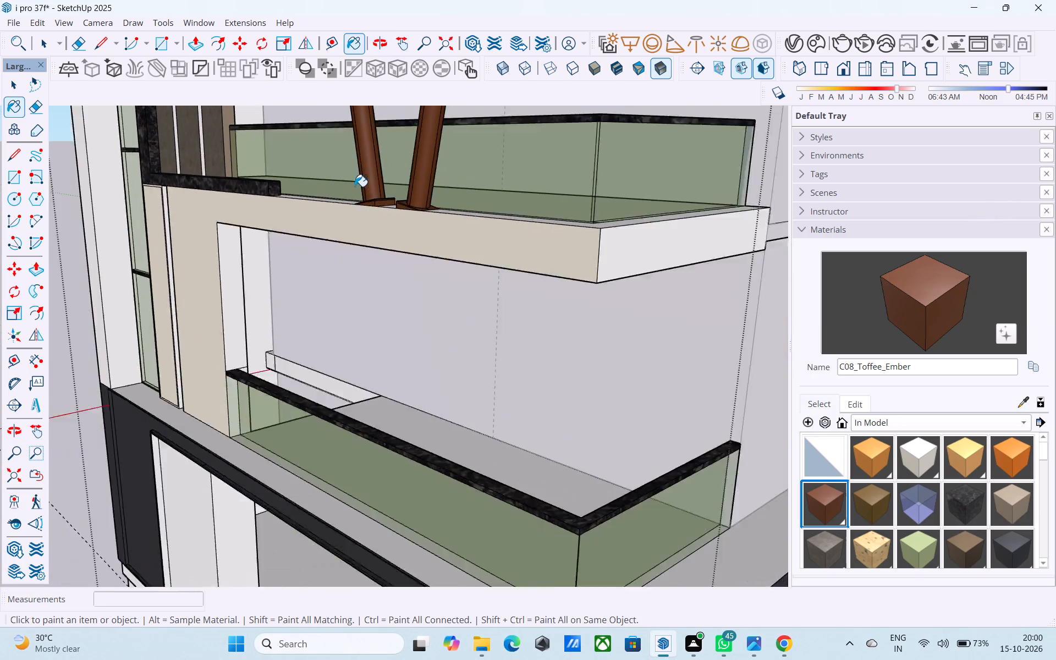
scroll(355, 186, down, 20)
scroll(355, 186, down, 4)
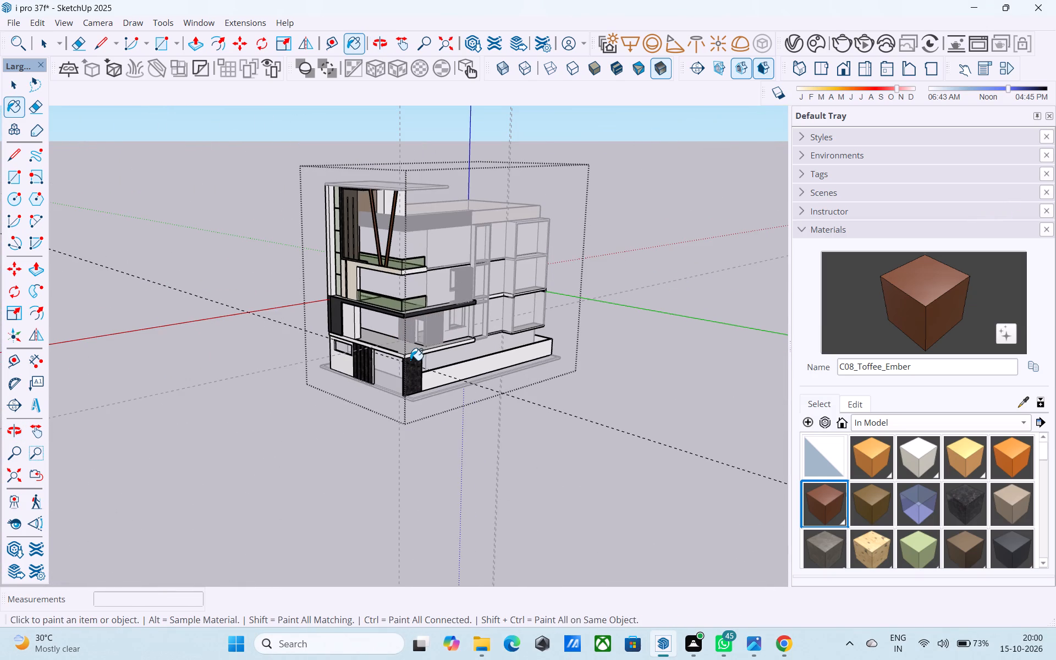
key(space)
click(432, 444)
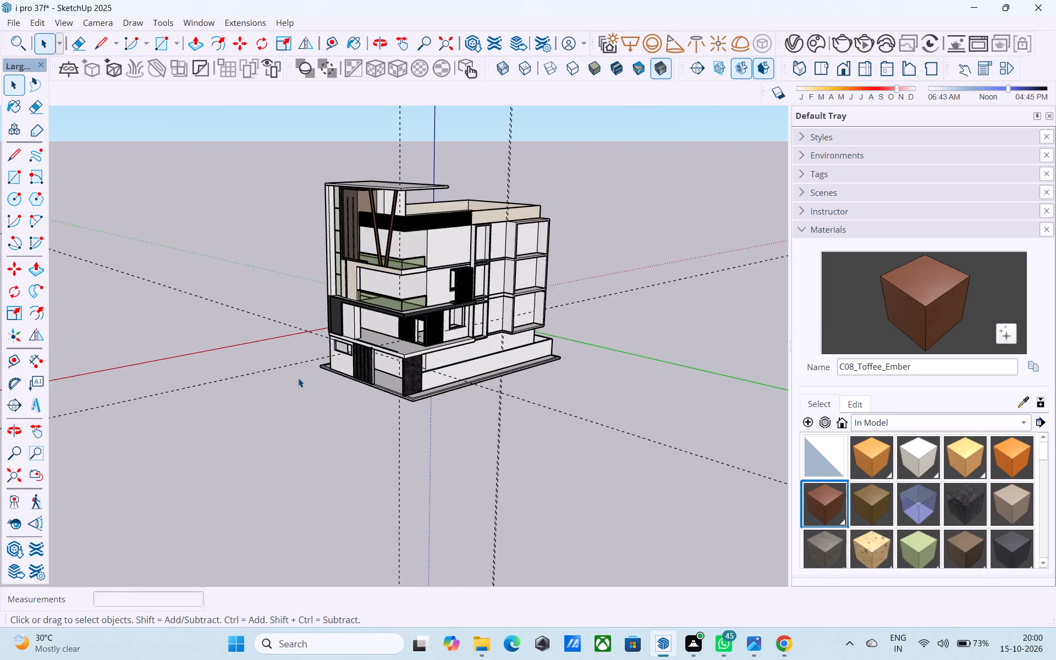
Open the house group, erase the horizontal construction guide crossing in front of the house, and close the group.
middle_drag(298, 378, 526, 403)
key(e)
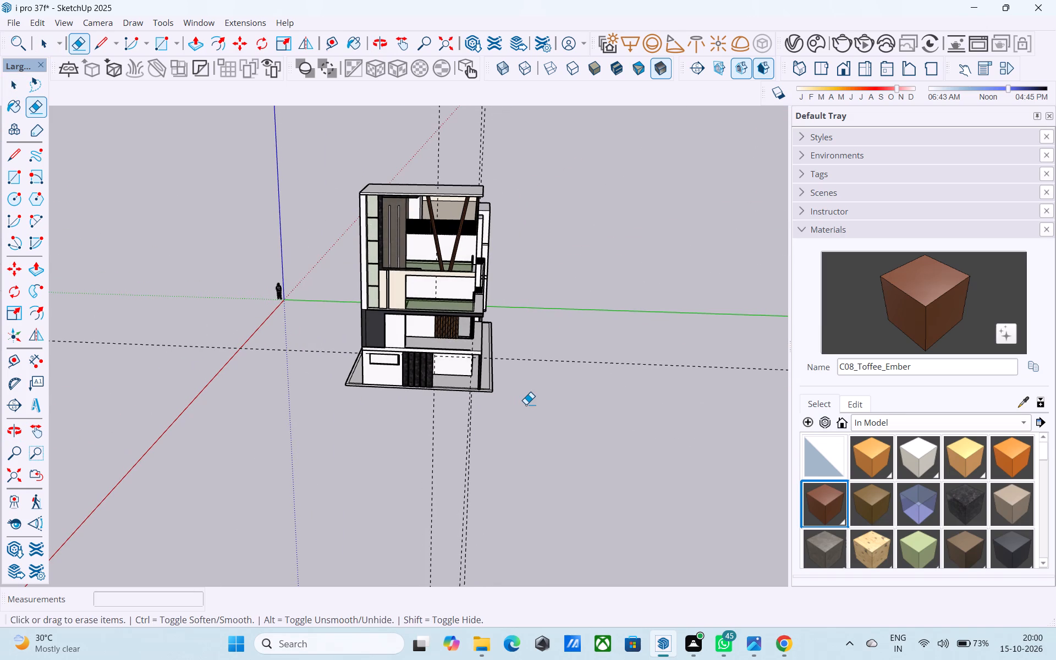
key(space)
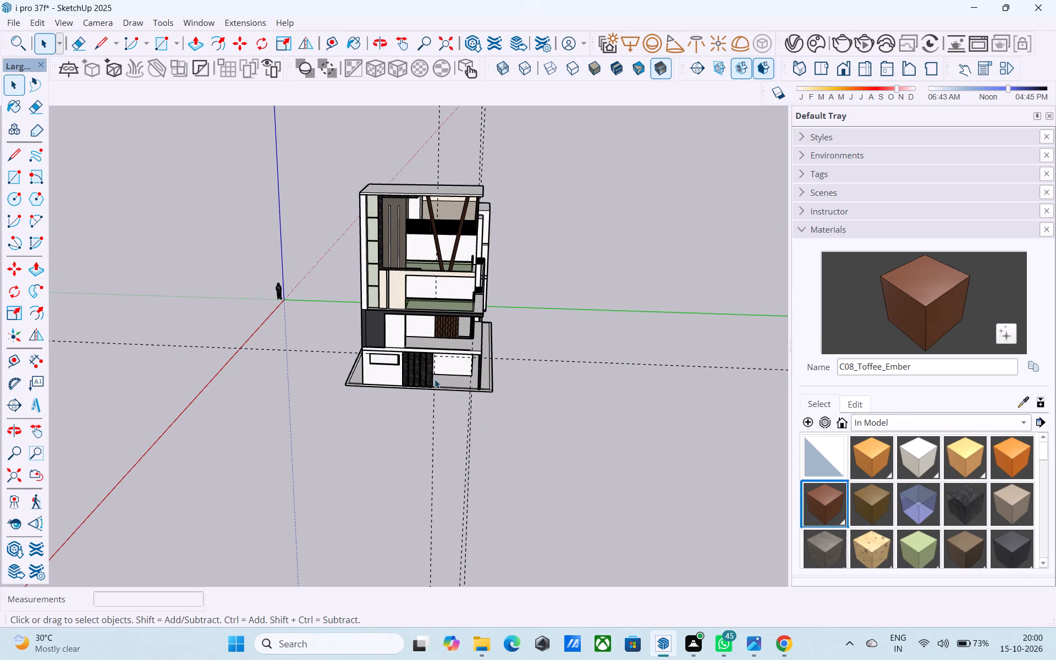
scroll(427, 376, up, 4)
double_click(402, 372)
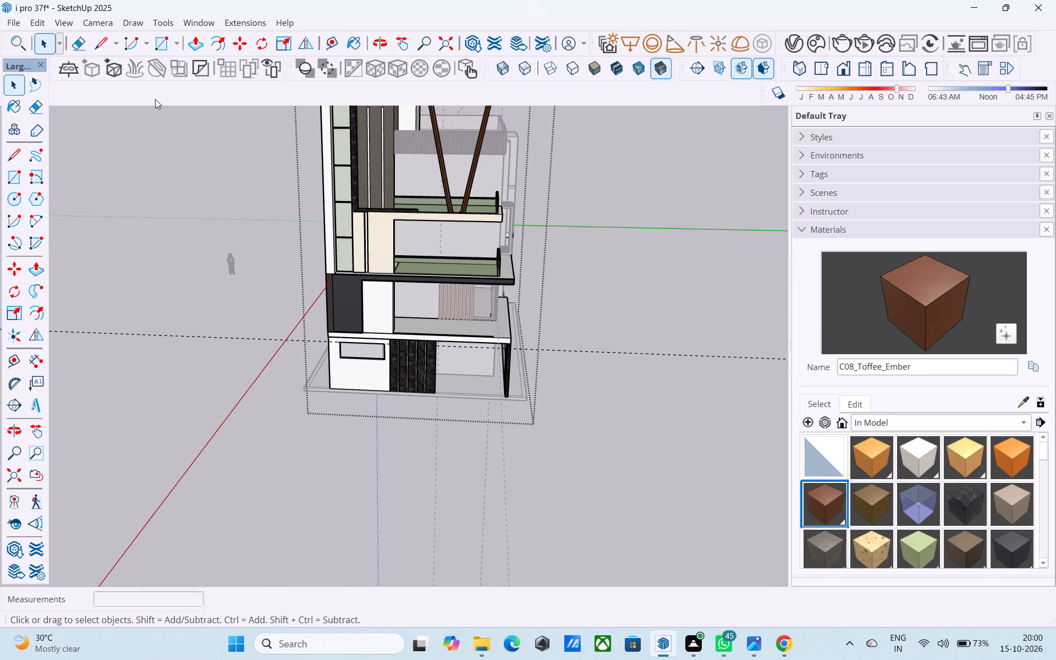
click(82, 34)
drag(170, 338, 189, 403)
drag(209, 327, 214, 372)
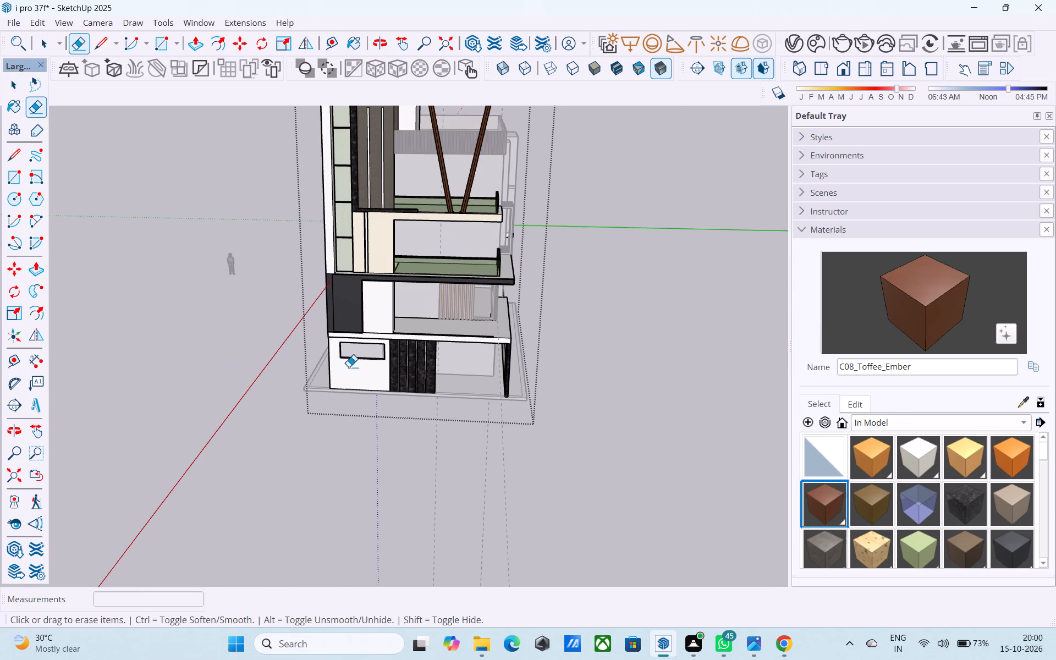
scroll(380, 357, down, 10)
key(space)
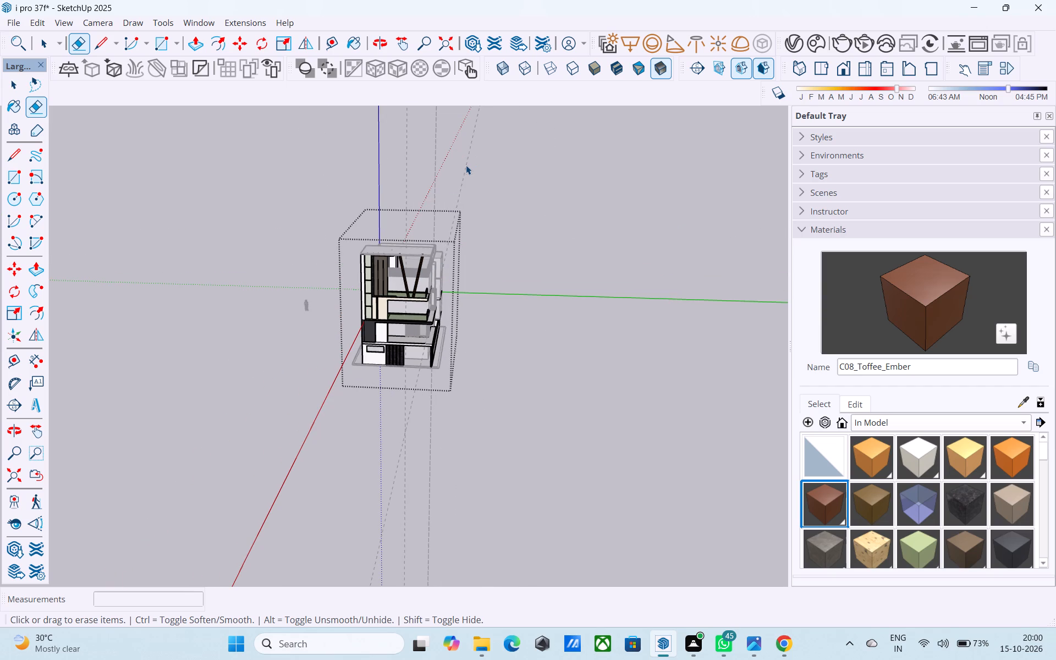
click(532, 224)
Open the group with the side frames and erase the pair of vertical construction guides near them.
middle_drag(499, 244, 248, 237)
scroll(581, 326, up, 2)
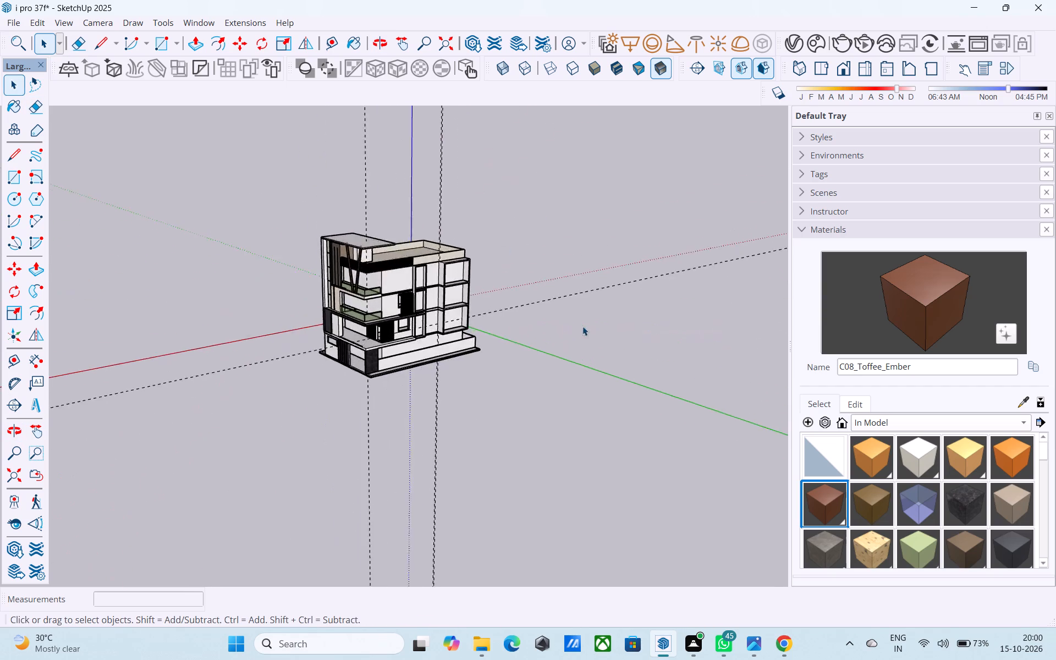
scroll(582, 326, up, 14)
double_click(342, 342)
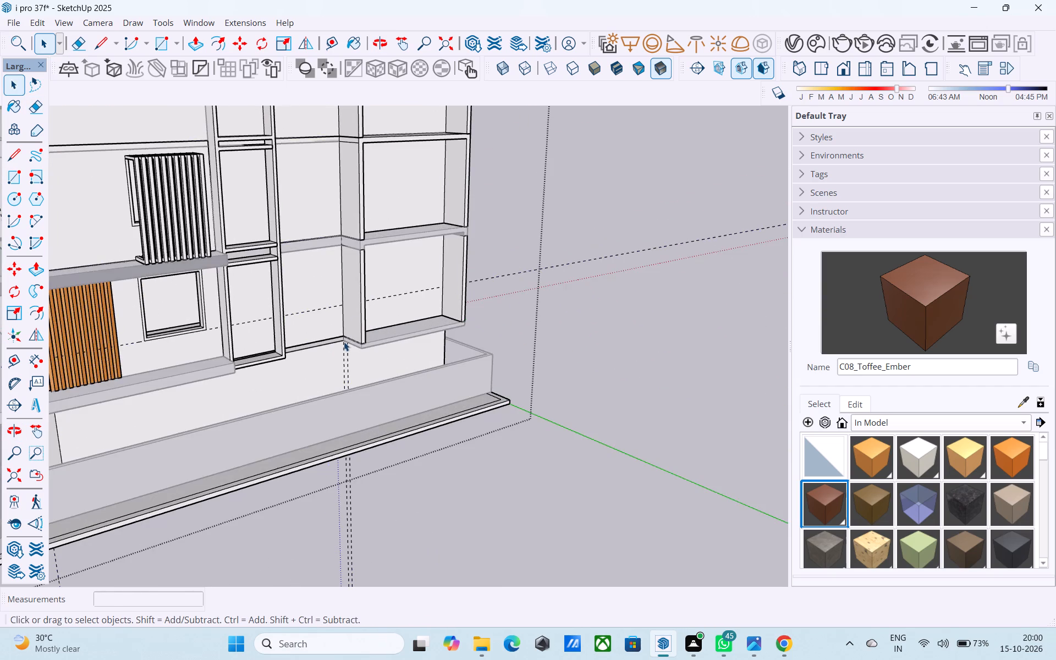
scroll(344, 341, down, 12)
click(76, 42)
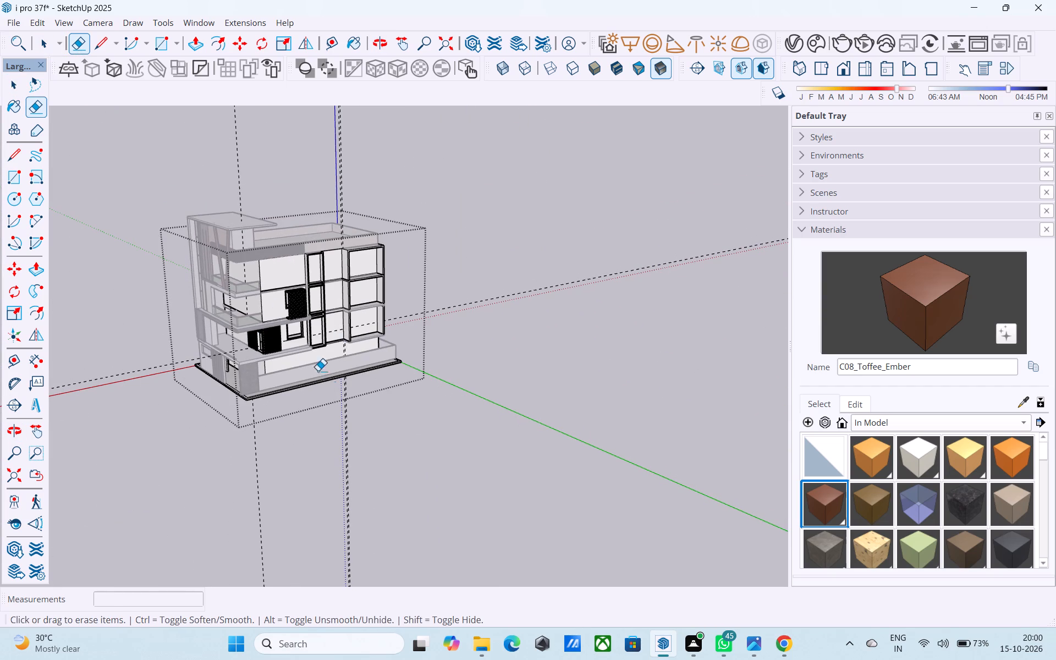
drag(361, 425, 343, 430)
drag(315, 459, 241, 477)
drag(244, 477, 264, 477)
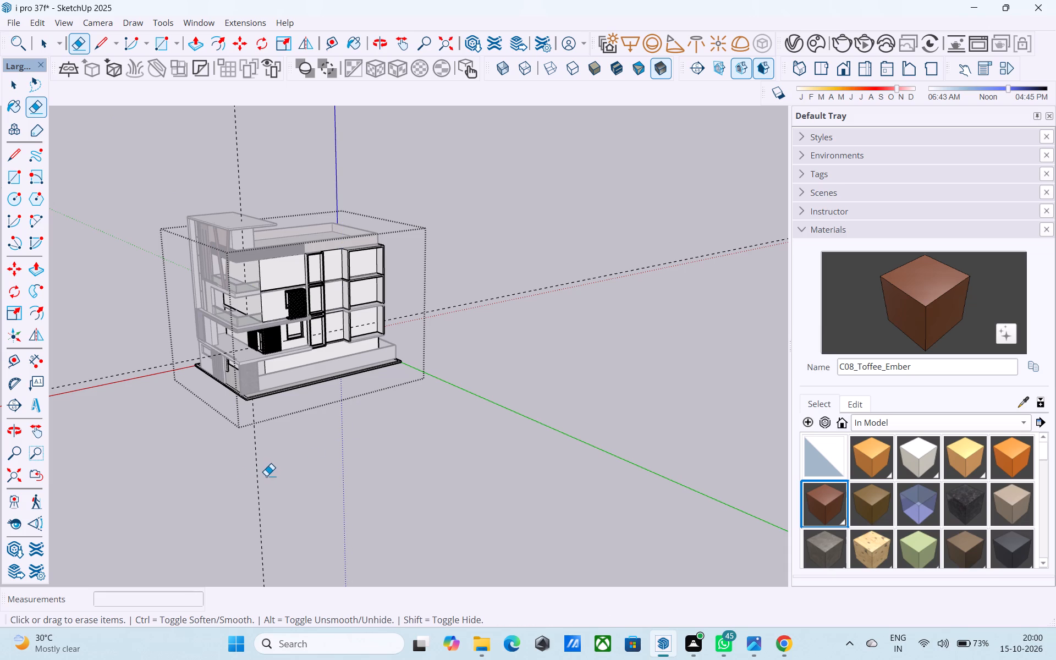
key(space)
Open the nested middle-floor group, erase its vertical and long horizontal construction guides, and close the open groups.
middle_drag(289, 343, 299, 328)
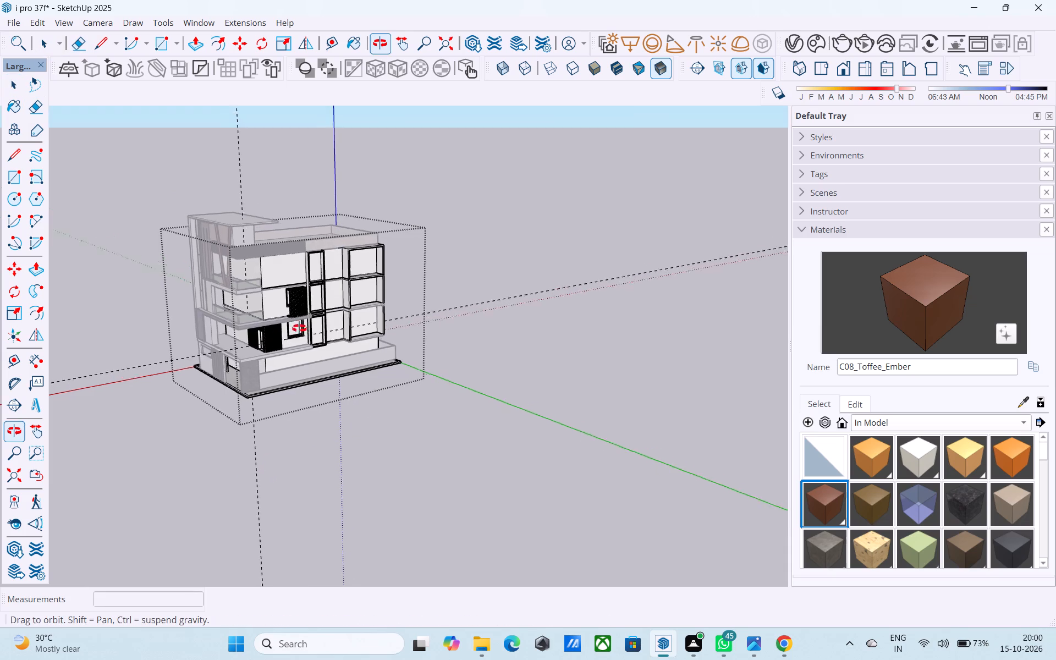
middle_drag(299, 328, 427, 290)
scroll(357, 338, up, 6)
middle_drag(253, 410, 251, 375)
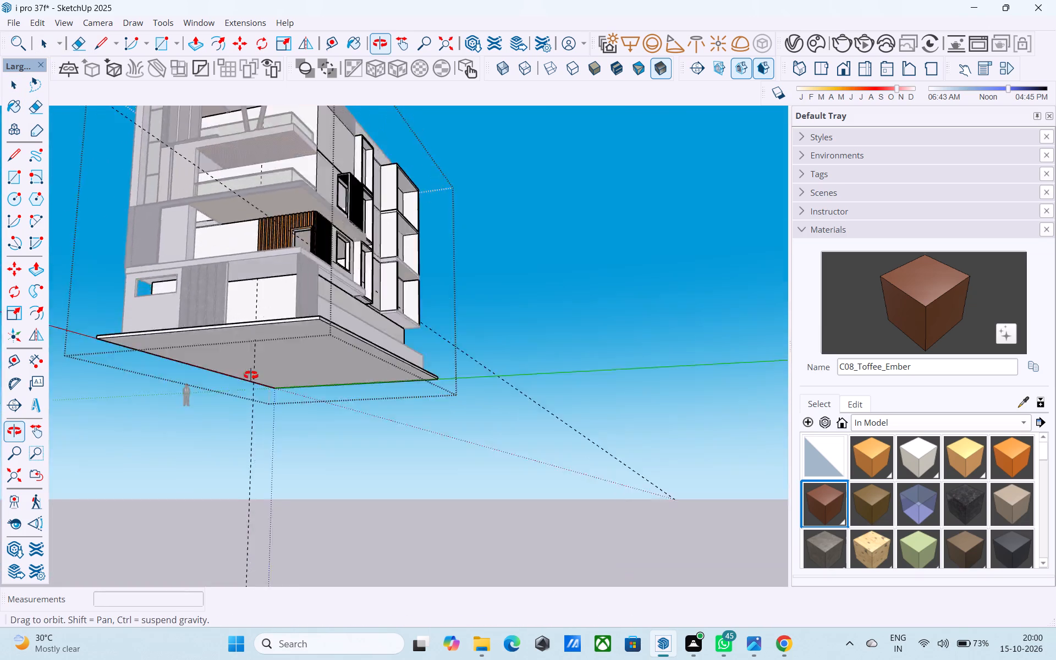
middle_drag(251, 375, 256, 515)
scroll(258, 496, down, 6)
scroll(252, 270, up, 1)
double_click(219, 208)
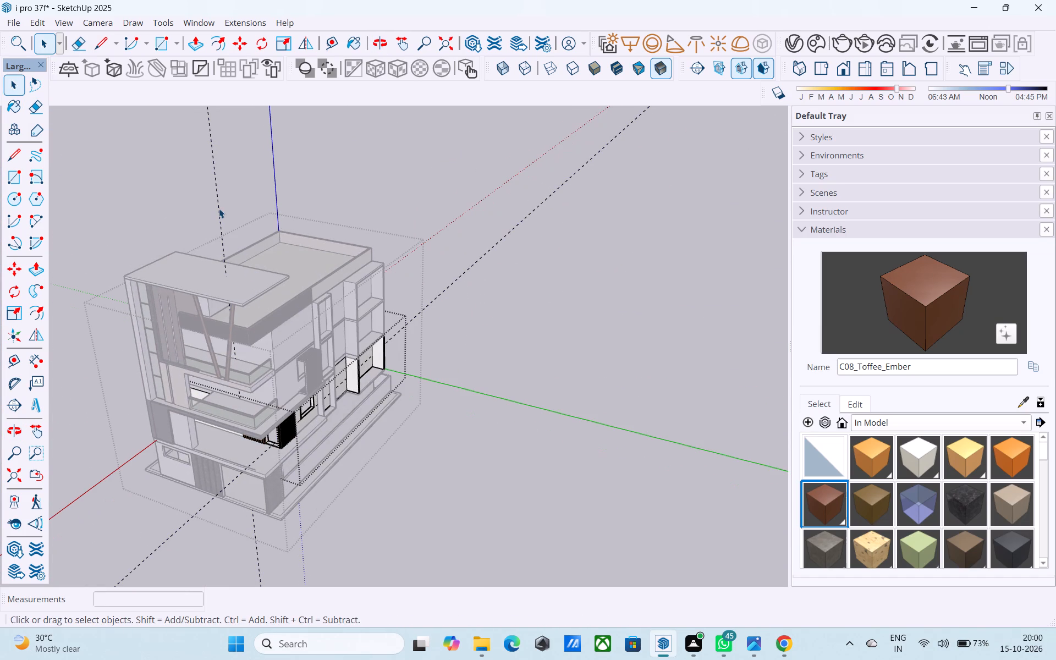
click(81, 36)
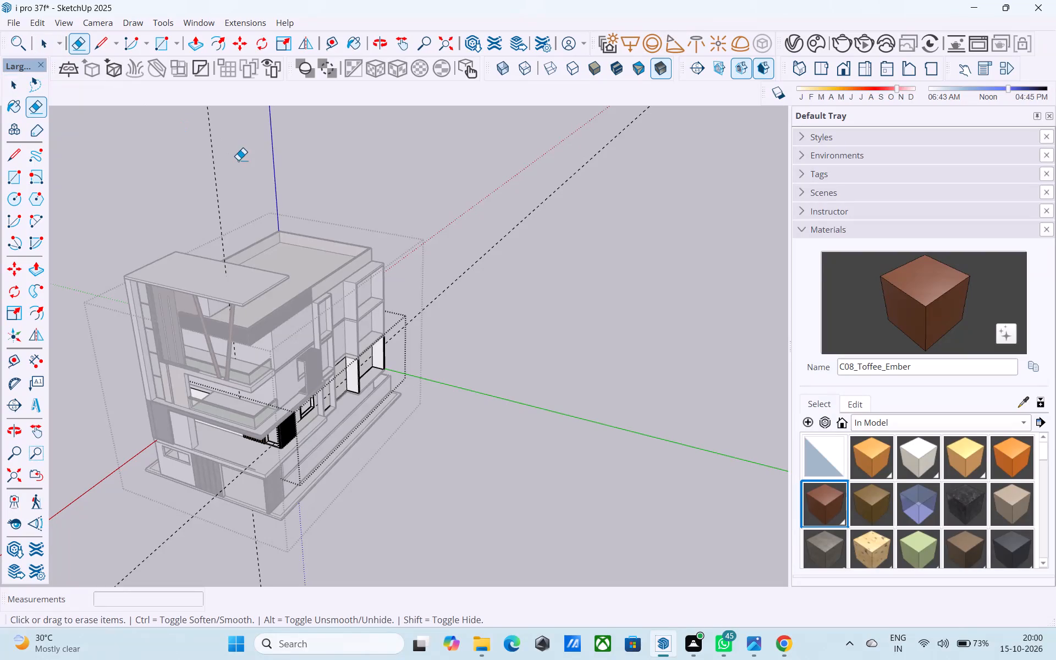
drag(239, 161, 194, 169)
scroll(204, 175, down, 5)
drag(410, 267, 393, 255)
scroll(399, 251, down, 2)
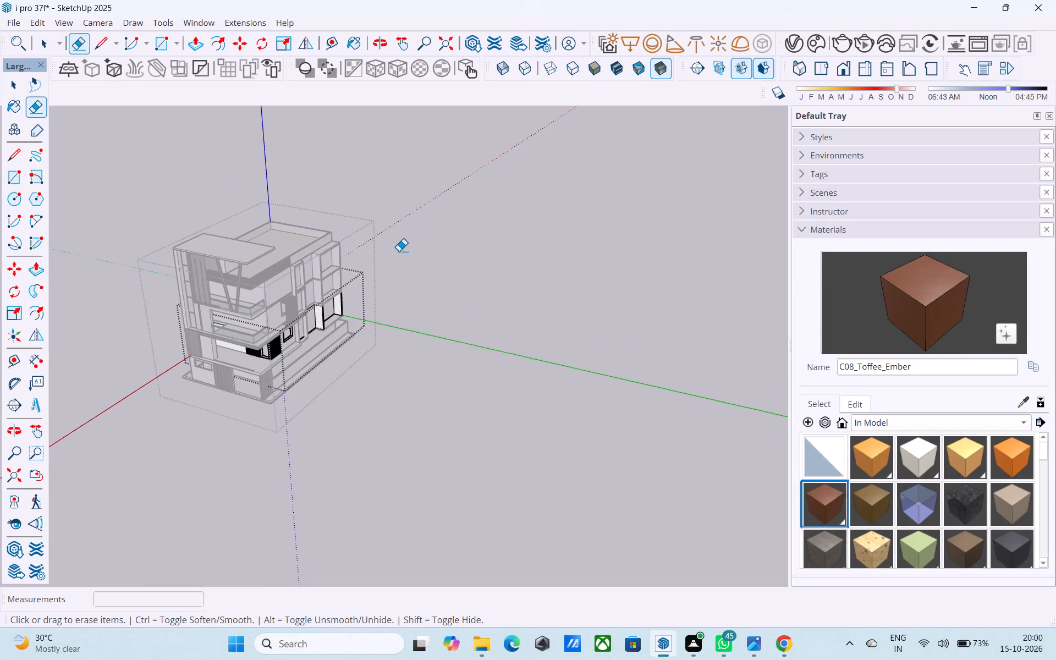
scroll(399, 251, down, 9)
middle_drag(406, 257, 470, 239)
key(space)
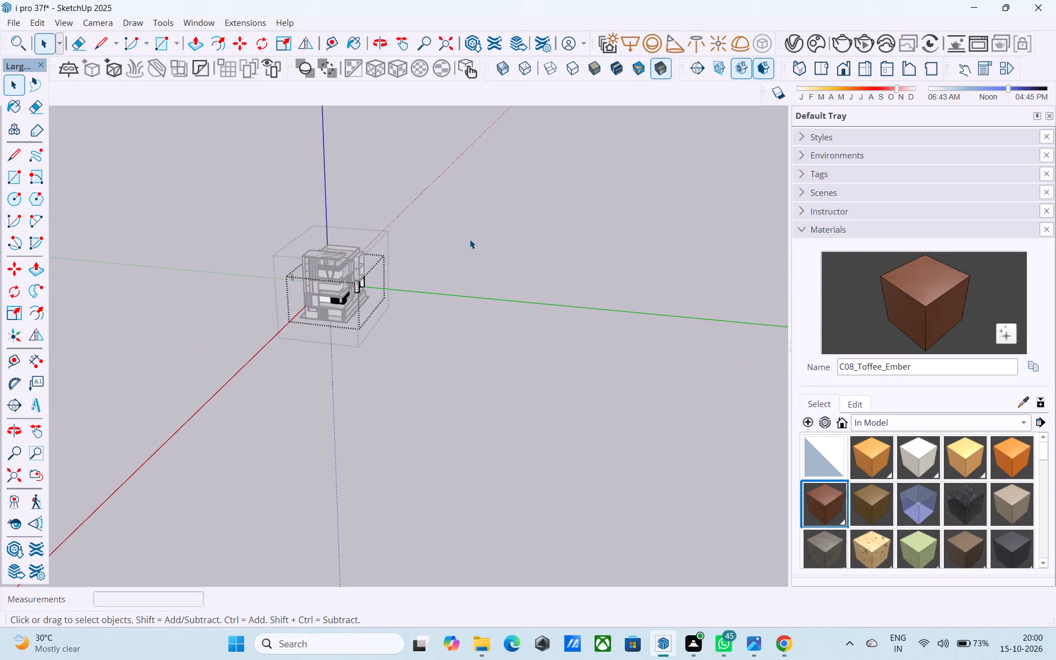
click(459, 258)
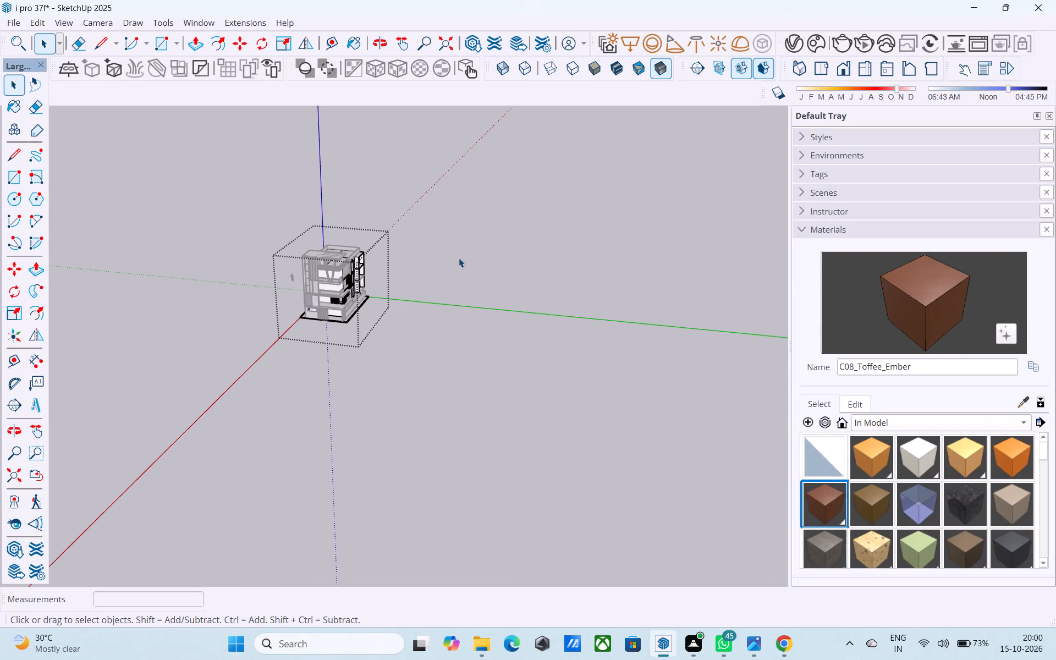
click(459, 258)
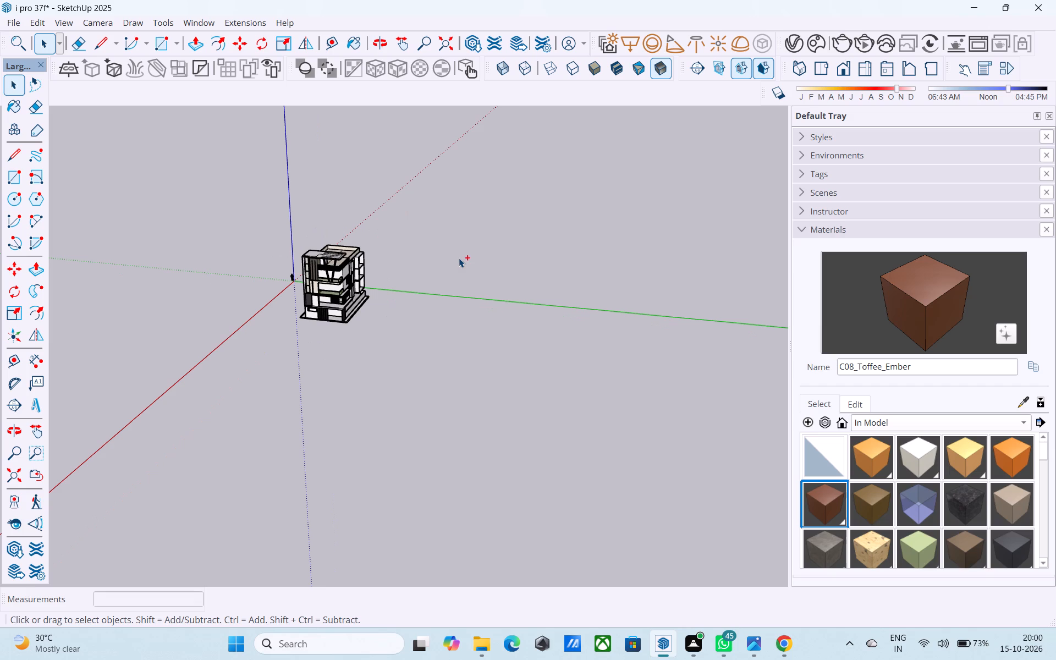
Save the house model.
key(ctrl+s)
key(space)
Examine the house's front and side facades from close up to check the finishes and the removal of guides.
middle_drag(151, 368, 153, 368)
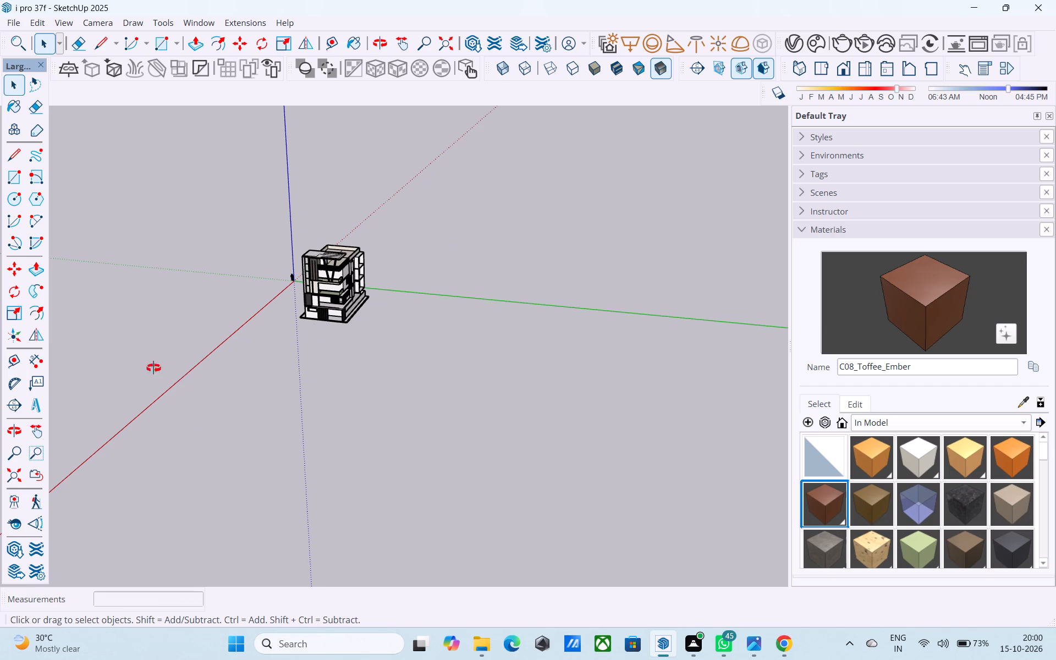
middle_drag(153, 368, 378, 304)
scroll(378, 287, up, 11)
middle_drag(284, 294, 233, 279)
middle_drag(356, 289, 305, 283)
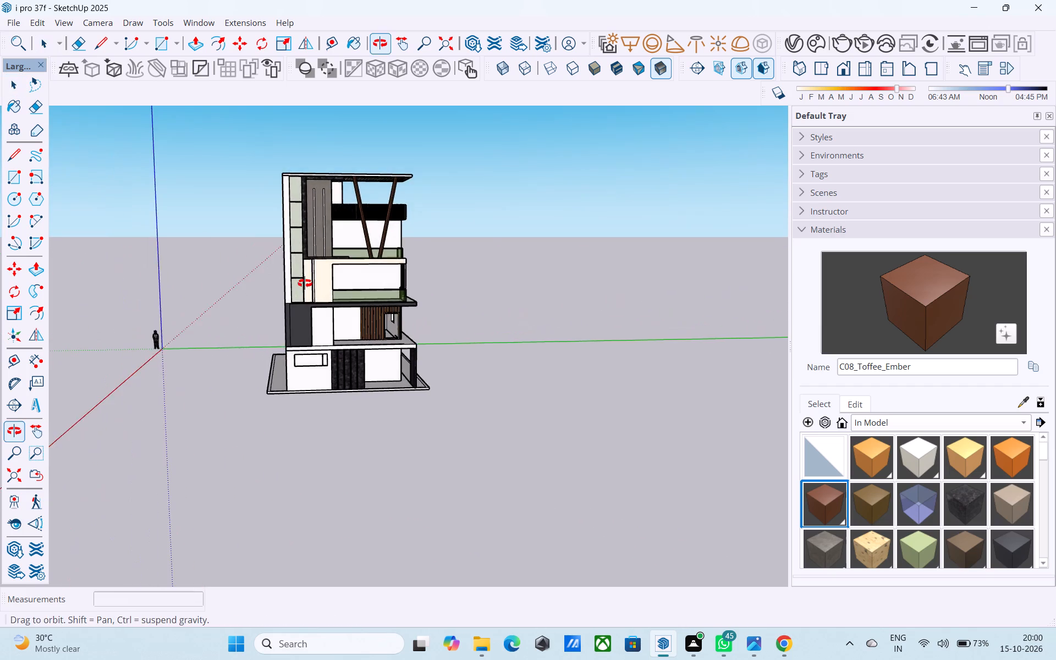
middle_drag(305, 283, 309, 282)
scroll(306, 283, up, 4)
middle_drag(366, 306, 224, 333)
scroll(283, 323, up, 4)
middle_drag(288, 321, 250, 331)
middle_drag(248, 331, 238, 329)
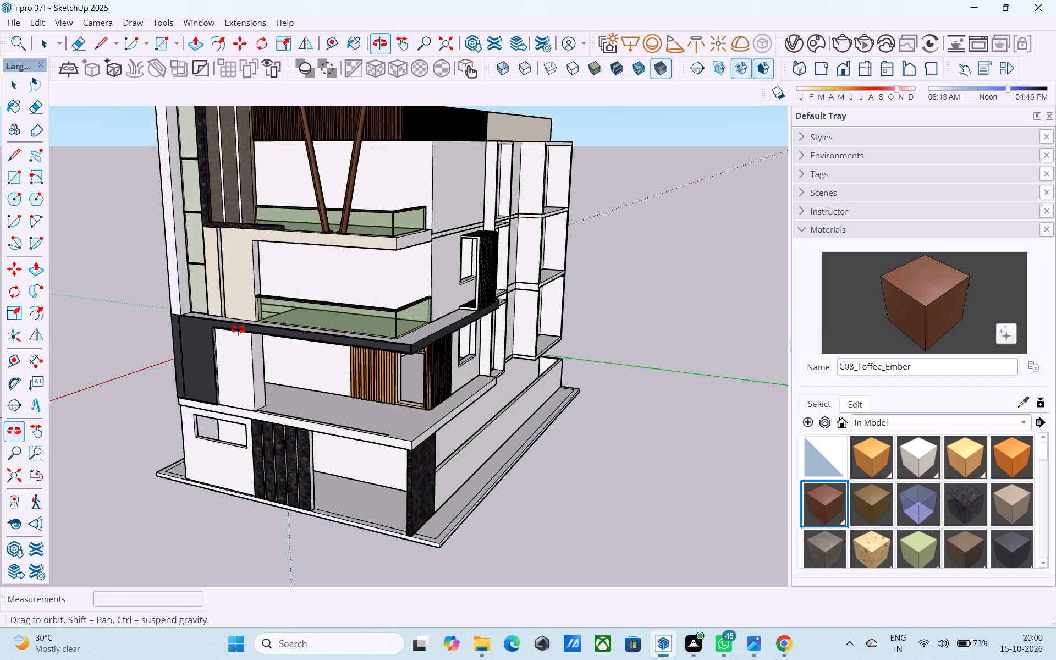
middle_drag(238, 329, 224, 332)
middle_click(257, 333)
Save the model again.
key(ctrl+s)
Examine the whole house from front, above and below, including the canopy, slanted columns and balcony undersides.
scroll(265, 327, down, 2)
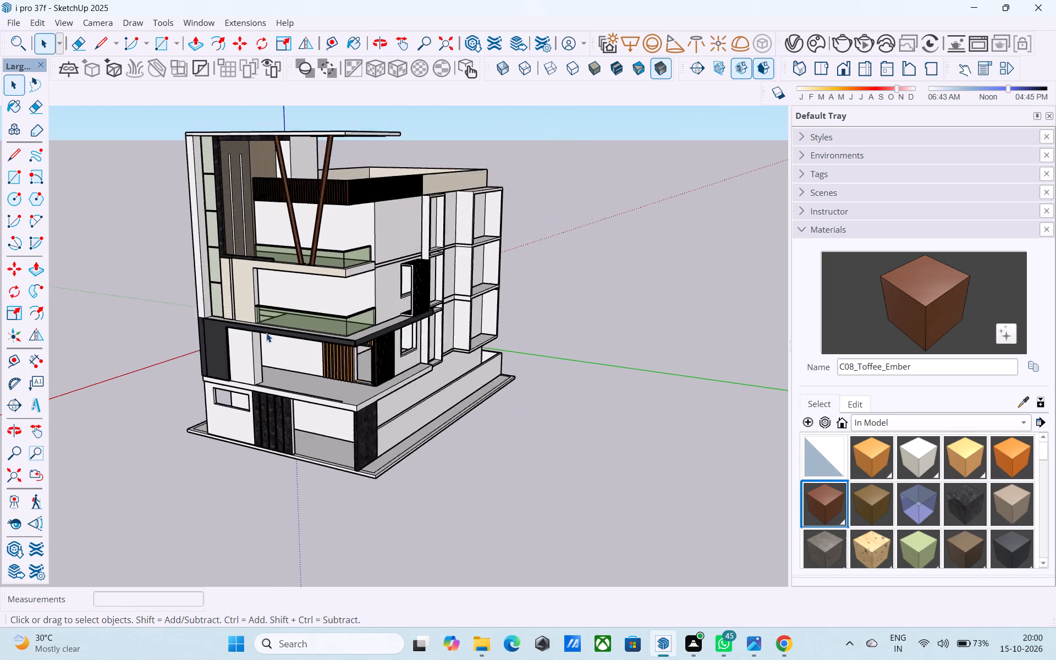
scroll(266, 333, down, 5)
middle_drag(307, 355, 383, 328)
scroll(339, 262, up, 6)
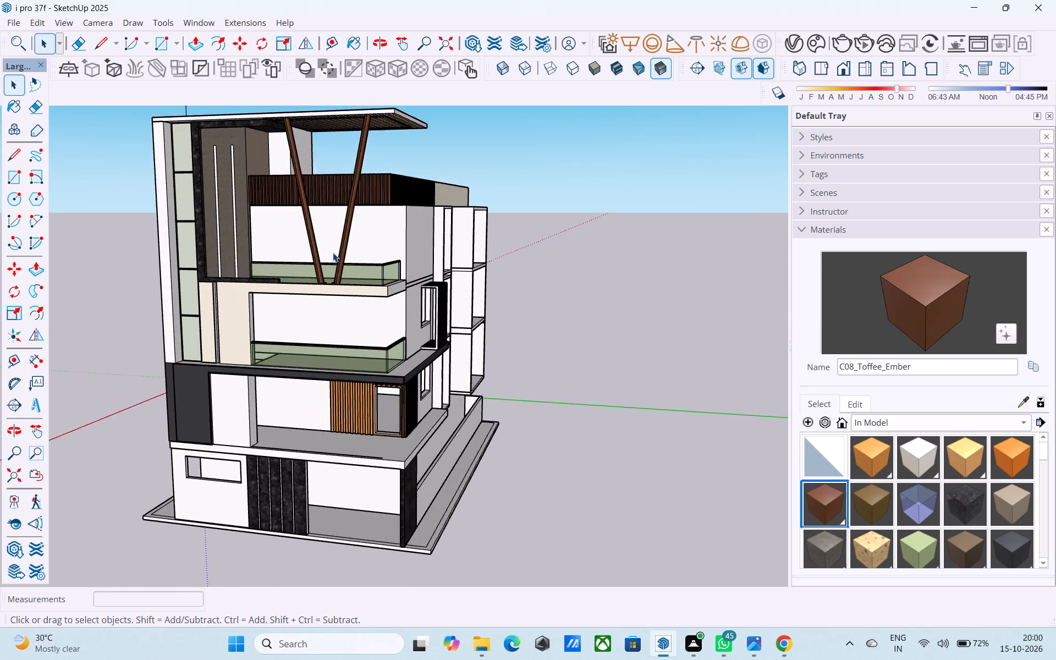
scroll(332, 252, down, 2)
middle_drag(332, 252, 289, 262)
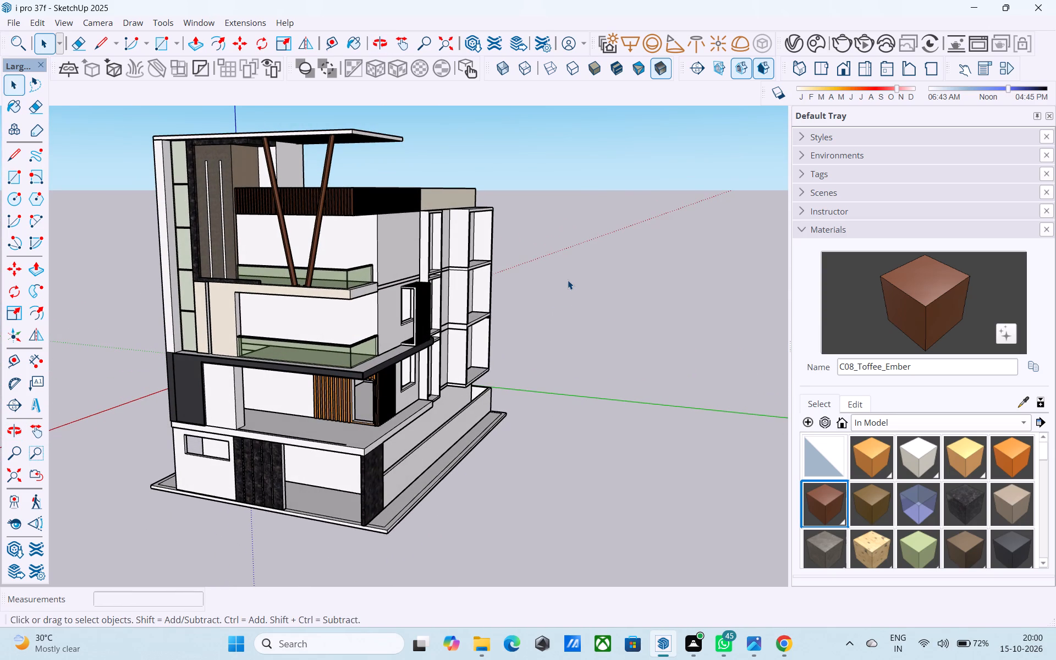
scroll(568, 280, down, 1)
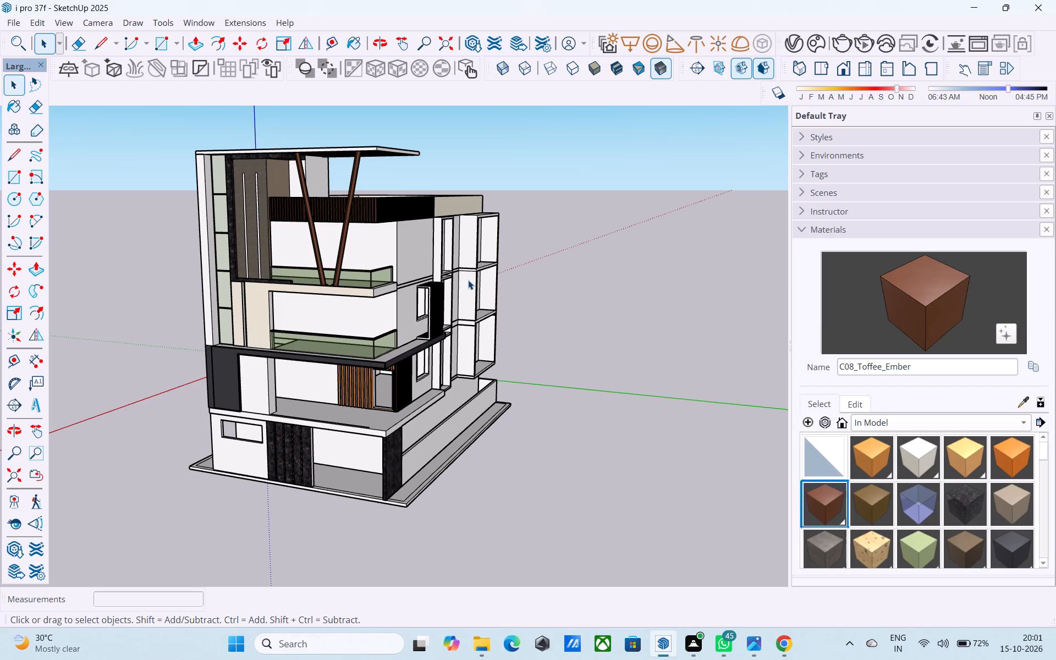
scroll(463, 238, down, 2)
middle_drag(462, 241, 491, 341)
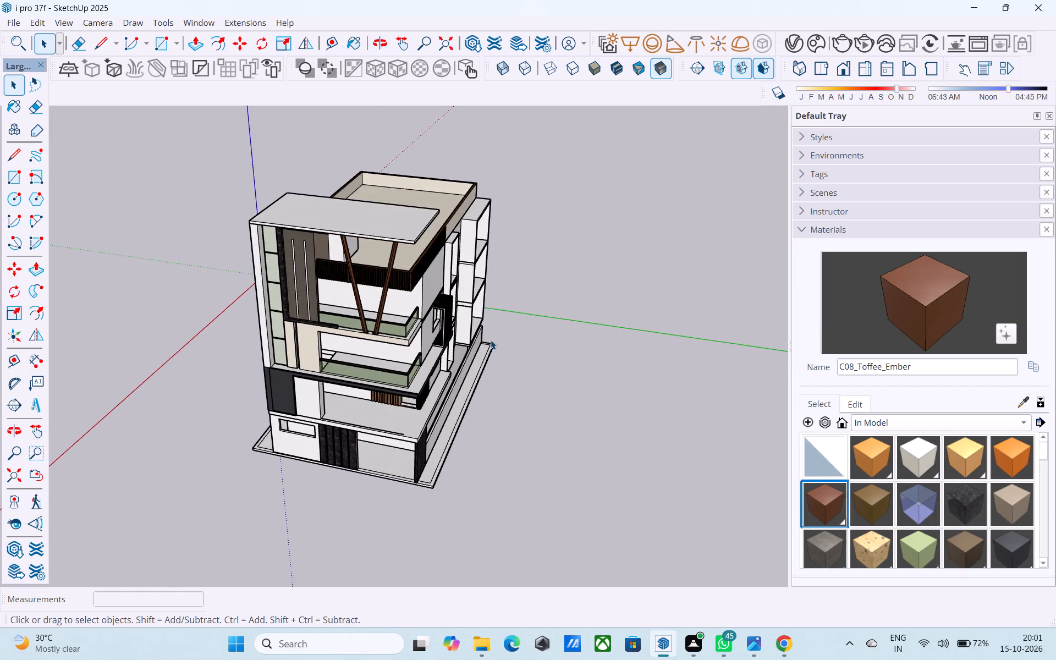
scroll(480, 334, up, 3)
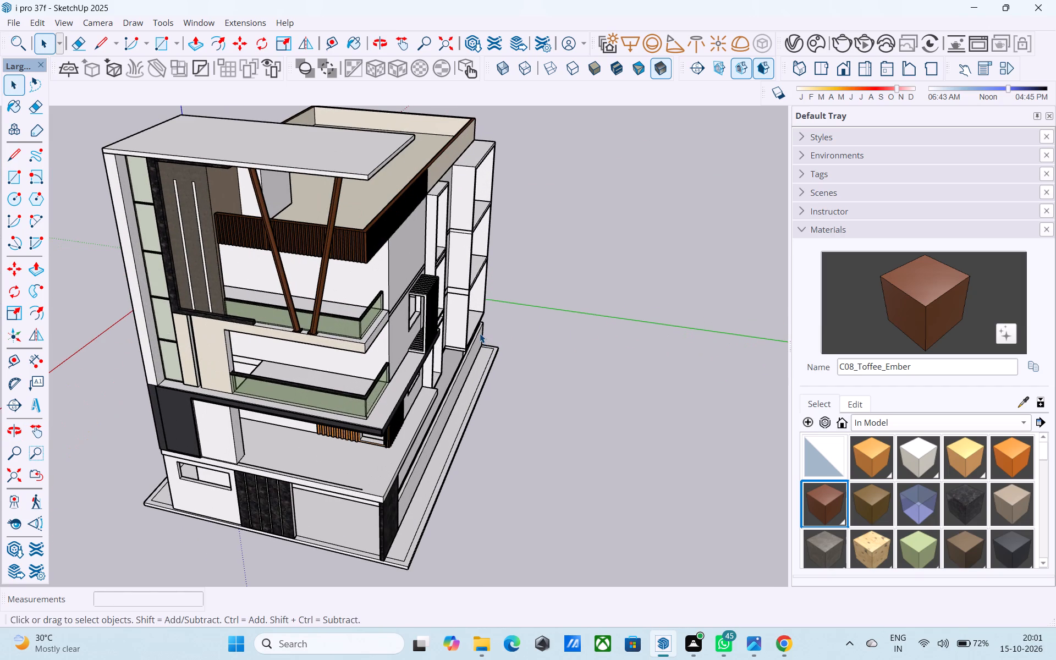
scroll(480, 333, down, 4)
middle_drag(480, 333, 462, 226)
scroll(387, 197, up, 8)
middle_drag(444, 415, 368, 291)
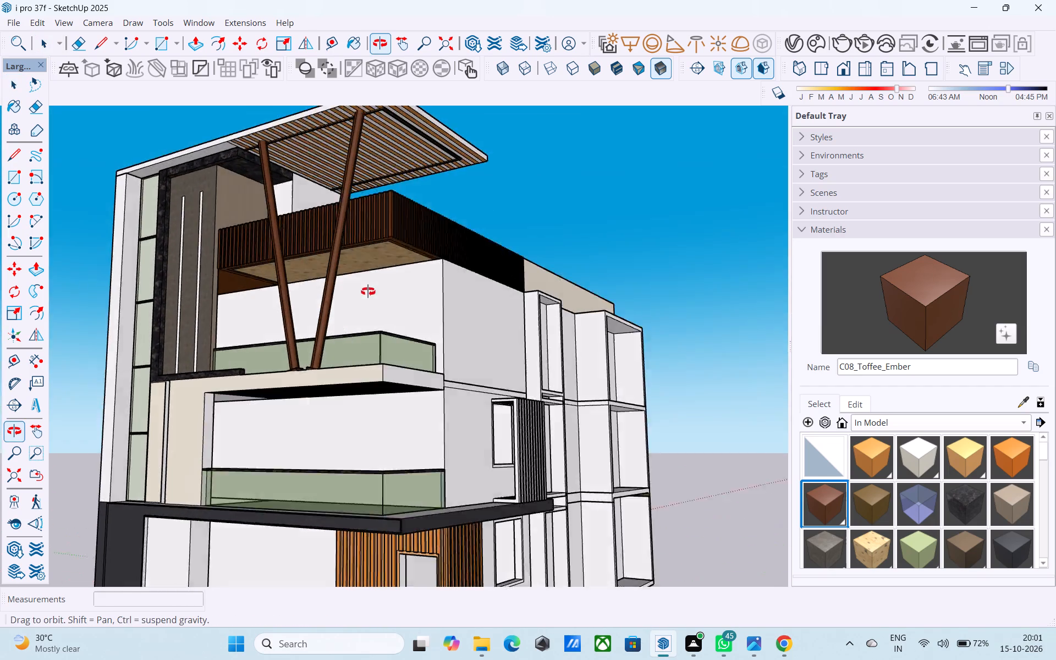
middle_drag(368, 291, 315, 198)
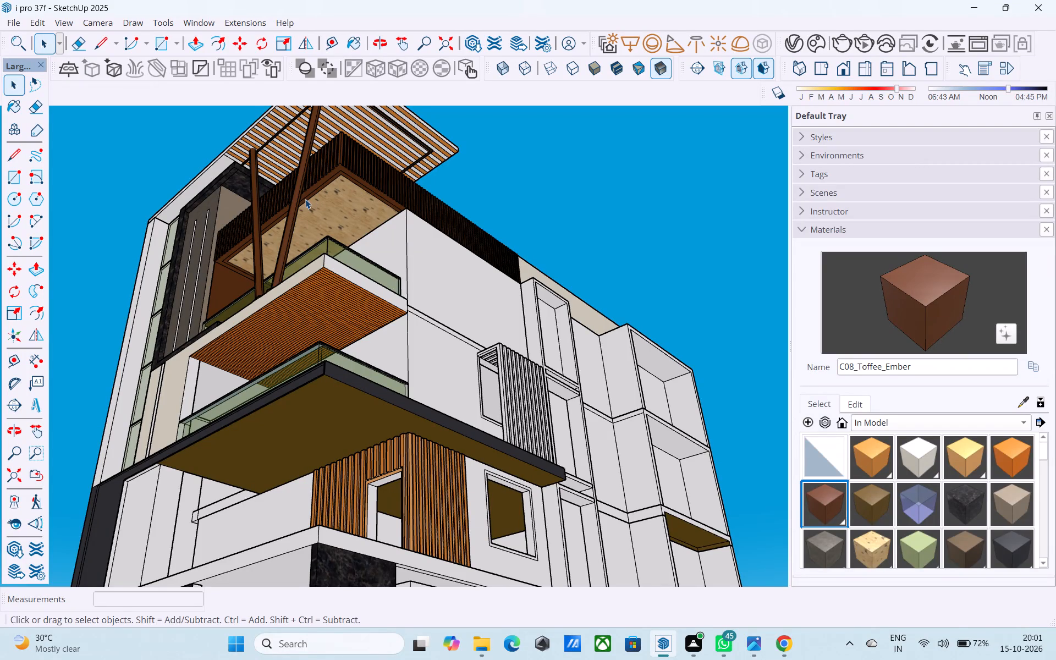
Inspect the wood soffit and slatted parapet cladding above the upper balcony, selecting the cladding briefly to check its extent.
scroll(305, 199, down, 5)
middle_drag(311, 185, 319, 194)
scroll(319, 194, up, 13)
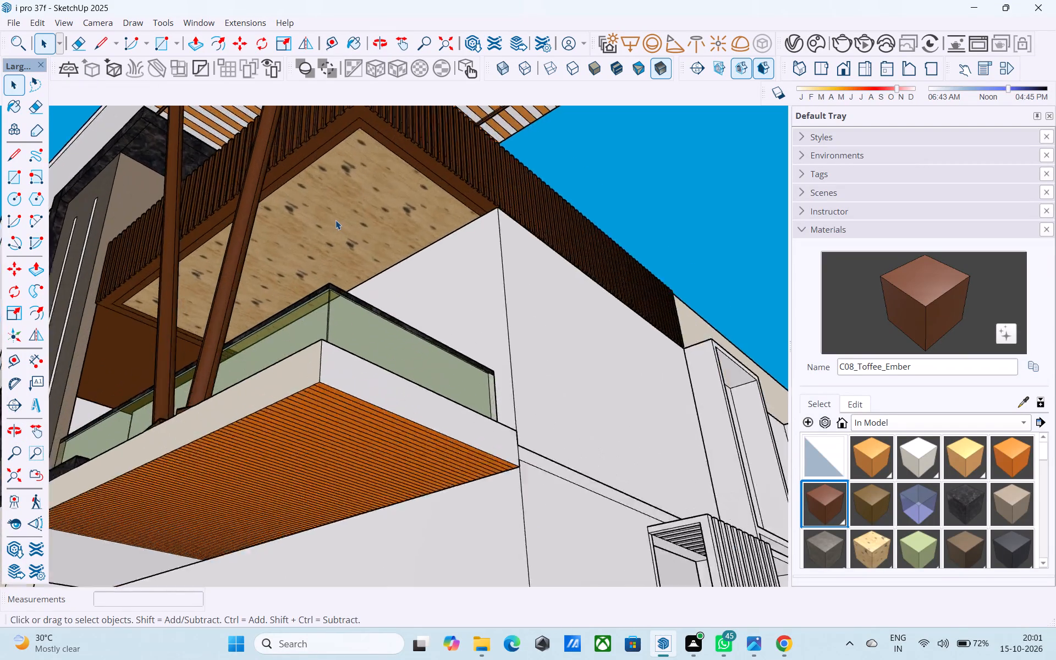
scroll(335, 220, up, 2)
scroll(335, 220, down, 9)
middle_drag(339, 223, 338, 243)
scroll(333, 198, up, 14)
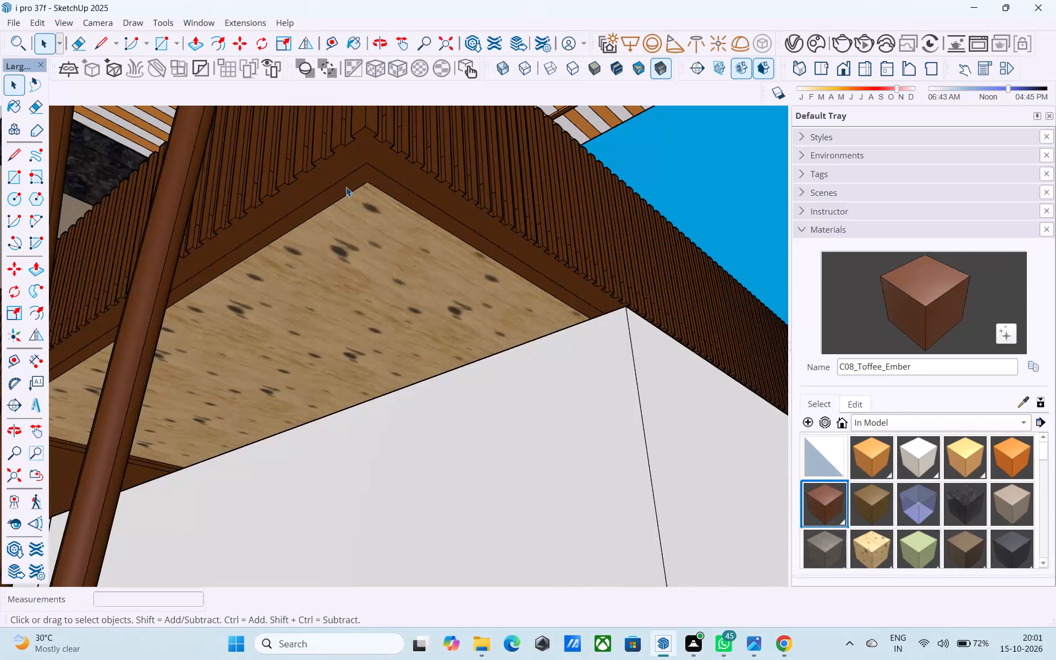
click(334, 169)
scroll(335, 168, down, 11)
click(346, 211)
scroll(349, 217, down, 3)
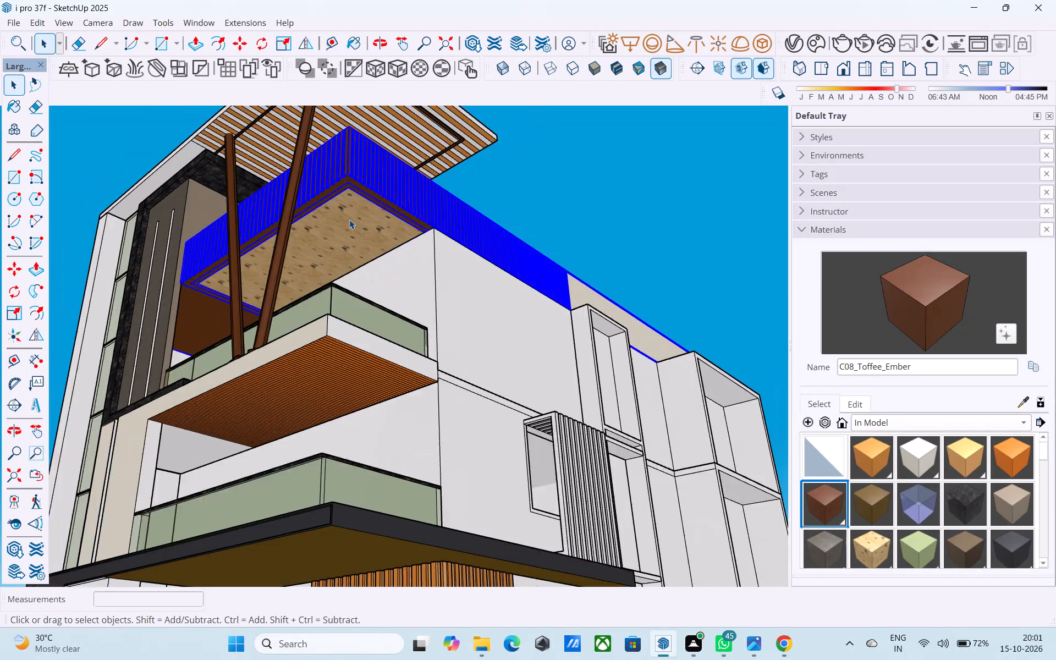
scroll(349, 219, down, 2)
click(571, 194)
Examine the roof terrace, parapet, slatted cladding and side frames from the side, above and front.
middle_drag(503, 200, 211, 388)
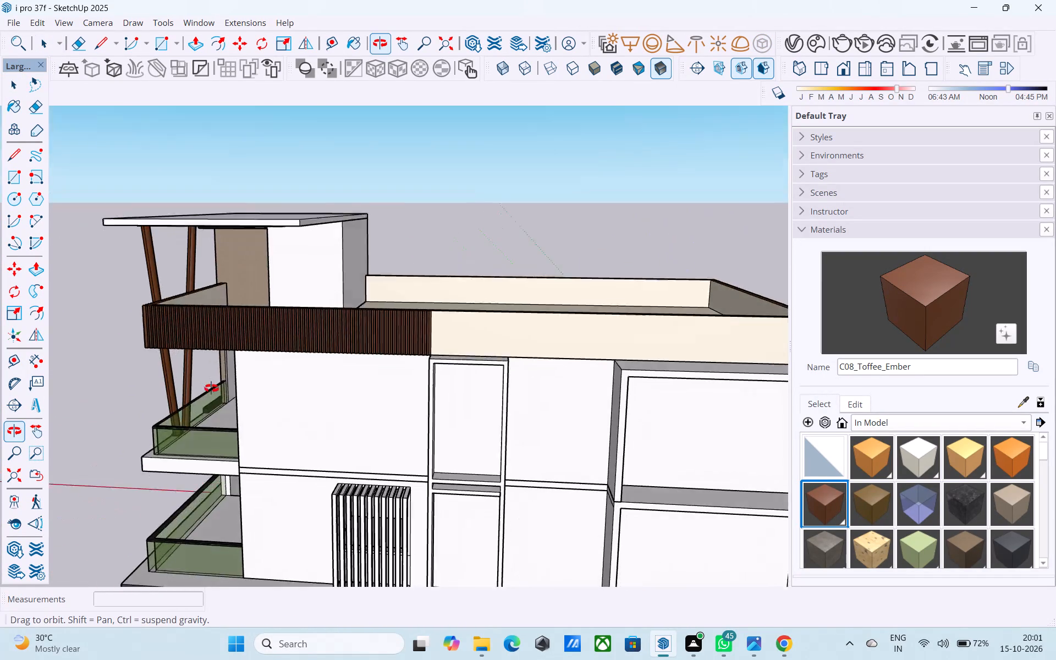
middle_drag(211, 388, 322, 436)
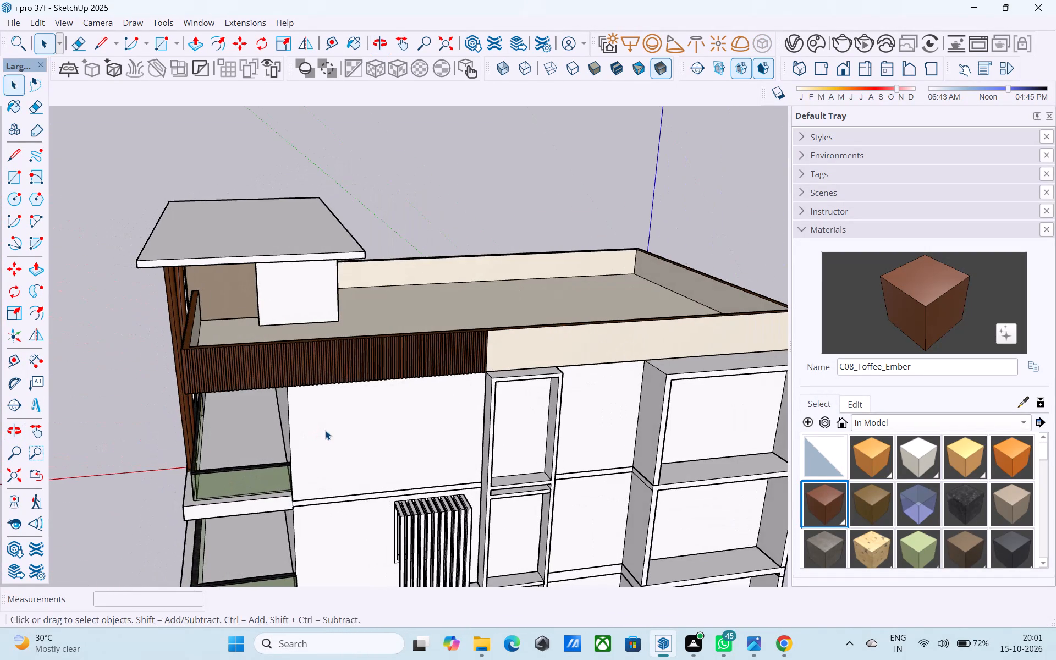
middle_drag(322, 414, 269, 370)
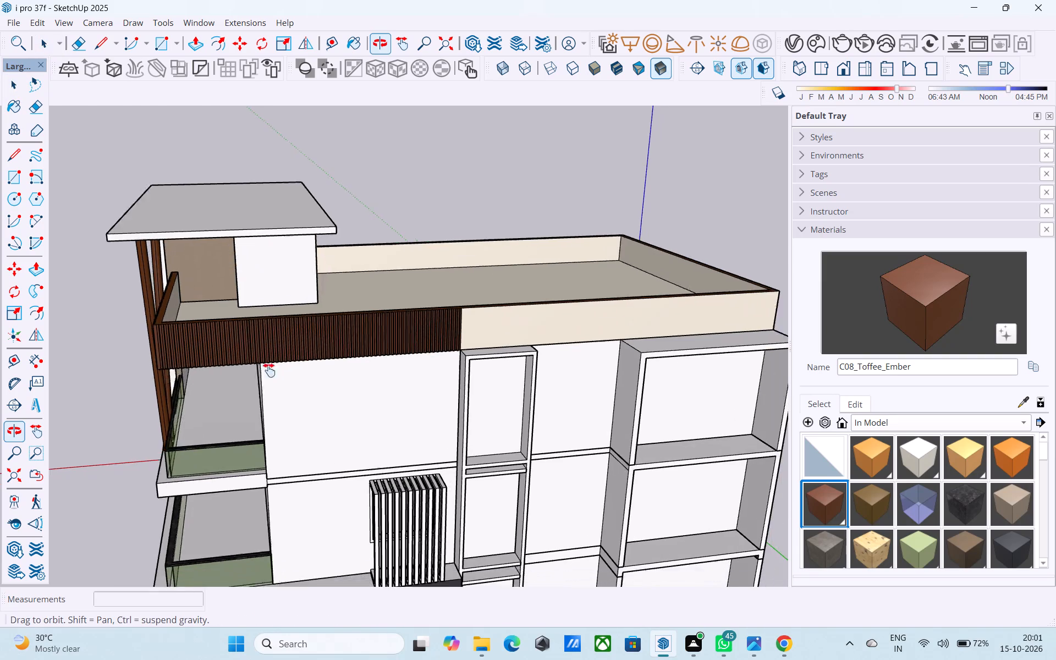
middle_drag(269, 370, 643, 299)
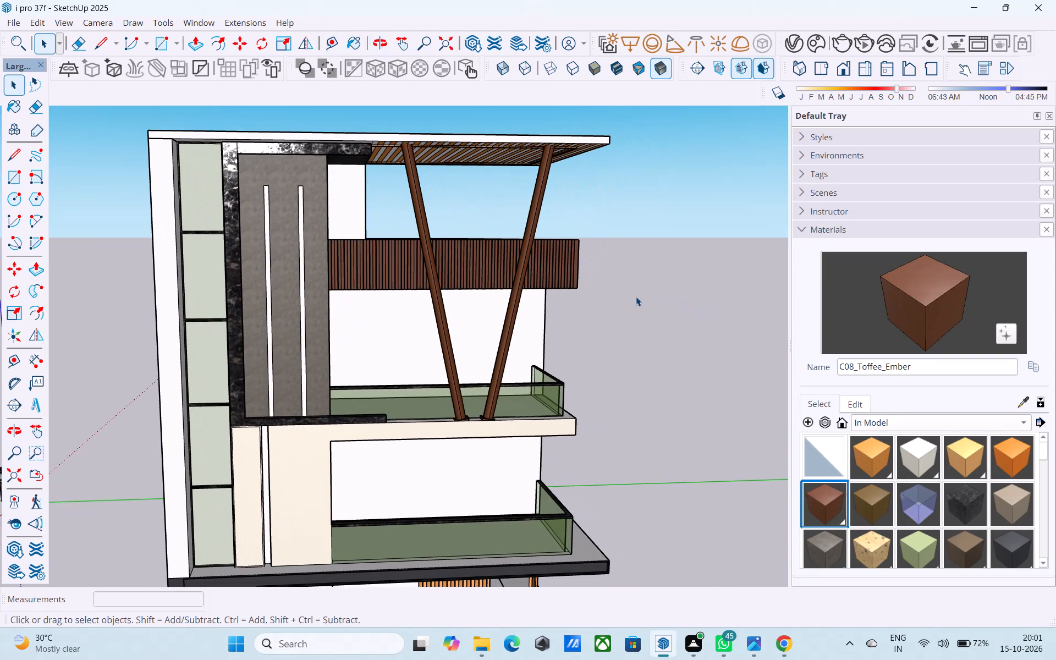
scroll(616, 300, down, 5)
middle_drag(595, 309, 414, 328)
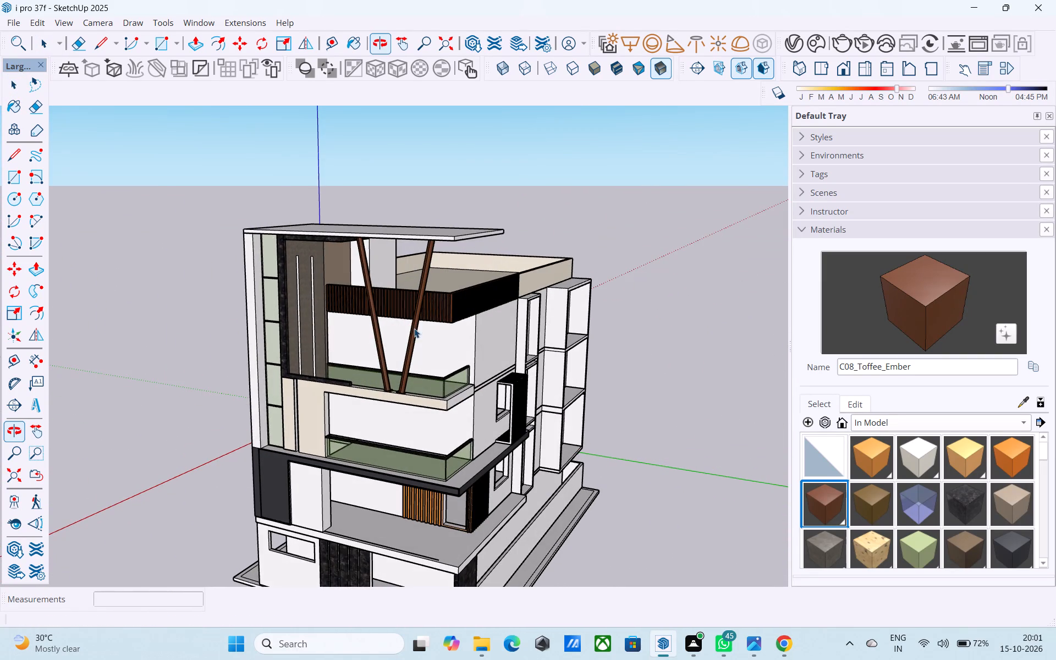
scroll(400, 329, down, 5)
middle_drag(399, 328, 178, 400)
scroll(276, 340, up, 3)
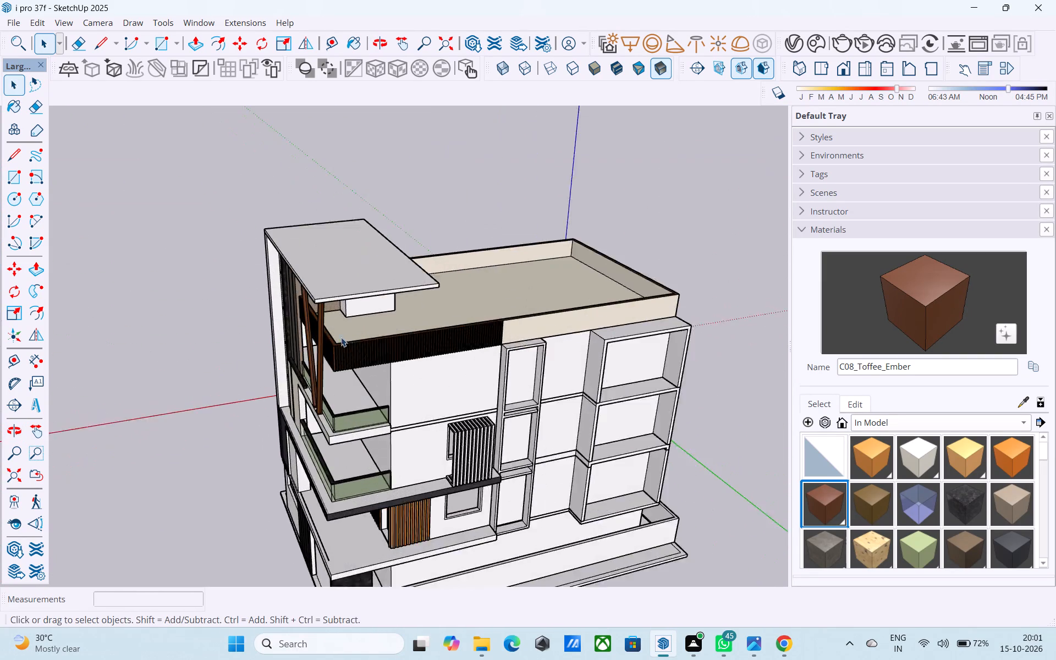
scroll(341, 337, up, 2)
middle_drag(345, 337, 125, 350)
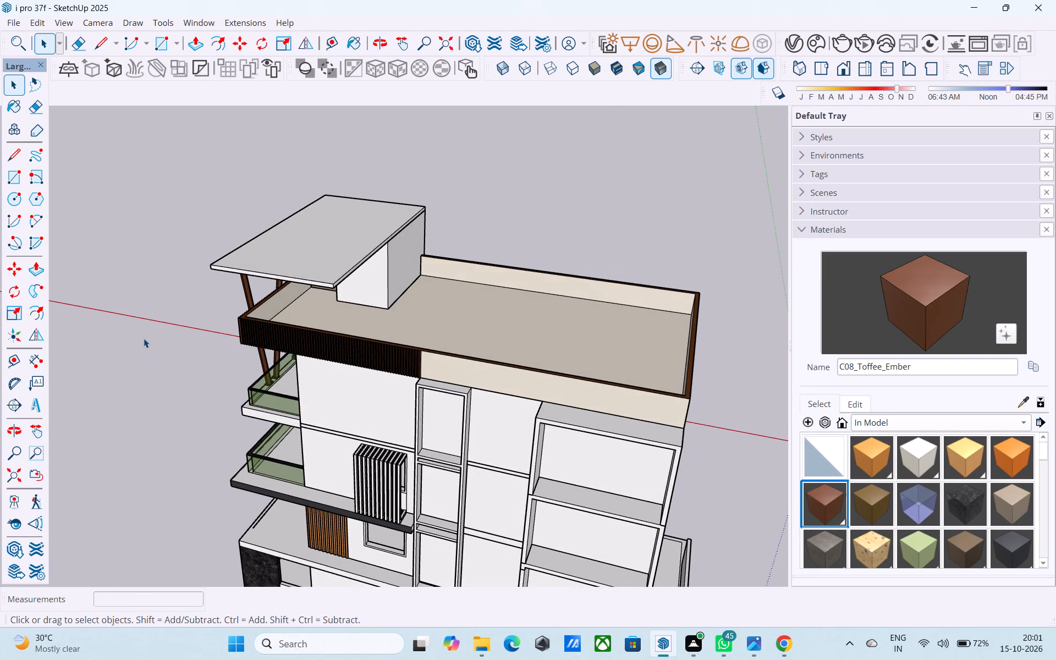
middle_drag(148, 334, 391, 316)
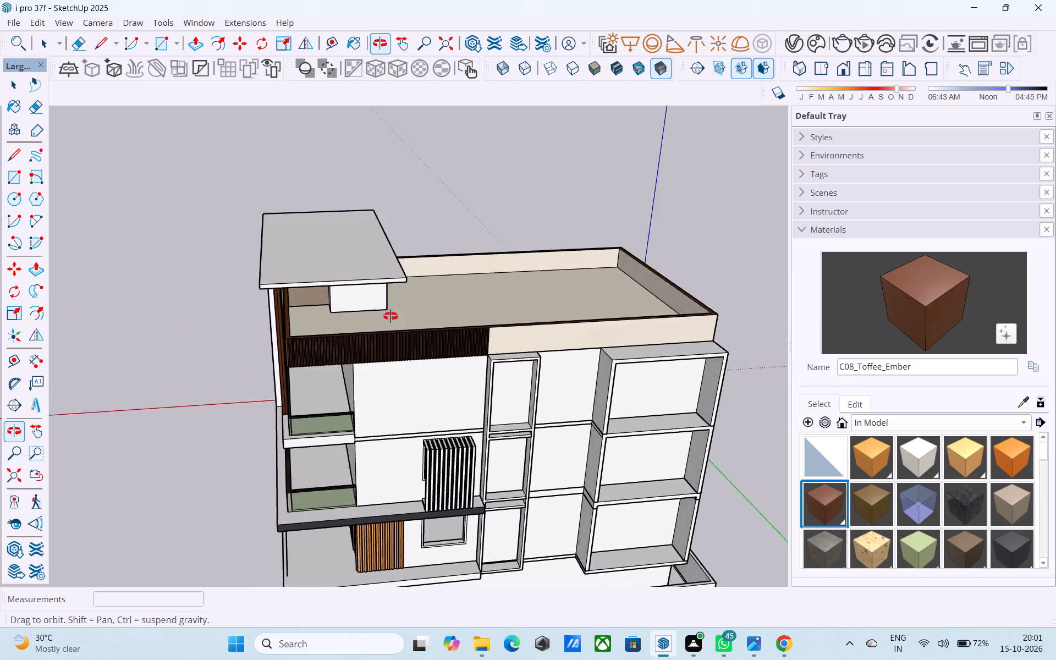
middle_drag(391, 316, 741, 275)
scroll(733, 269, down, 5)
middle_drag(722, 284, 645, 244)
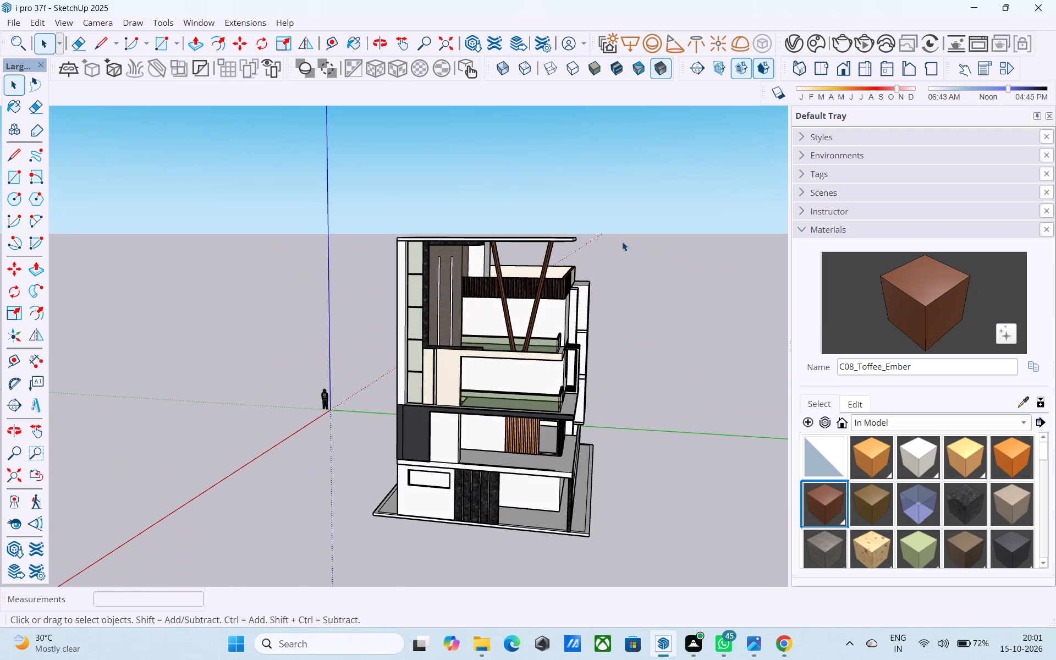
Save the model after the review.
key(ctrl+s)
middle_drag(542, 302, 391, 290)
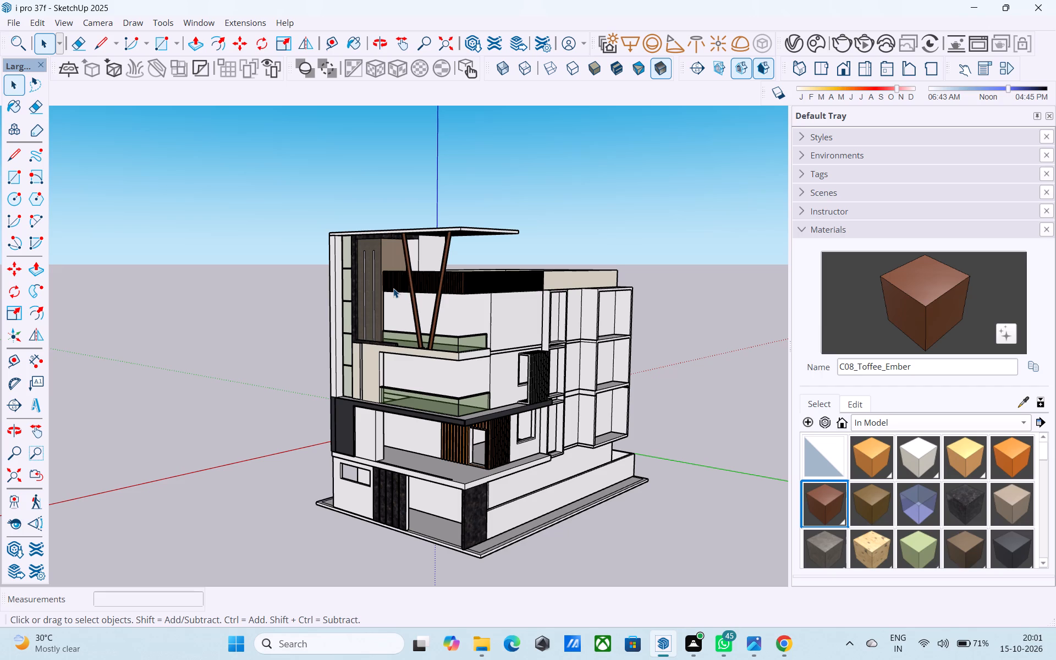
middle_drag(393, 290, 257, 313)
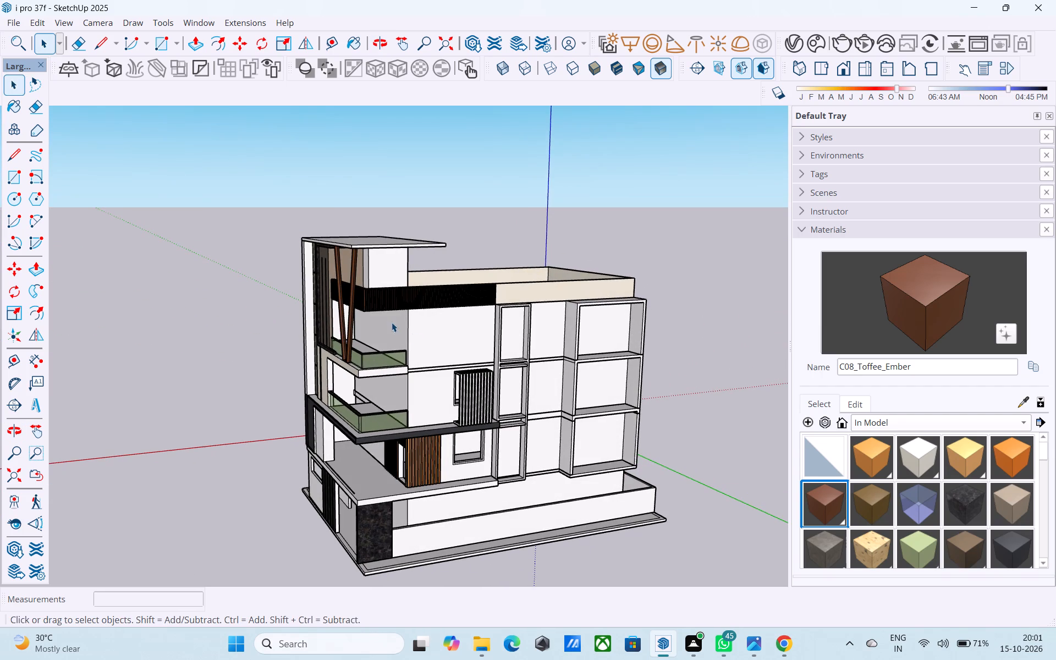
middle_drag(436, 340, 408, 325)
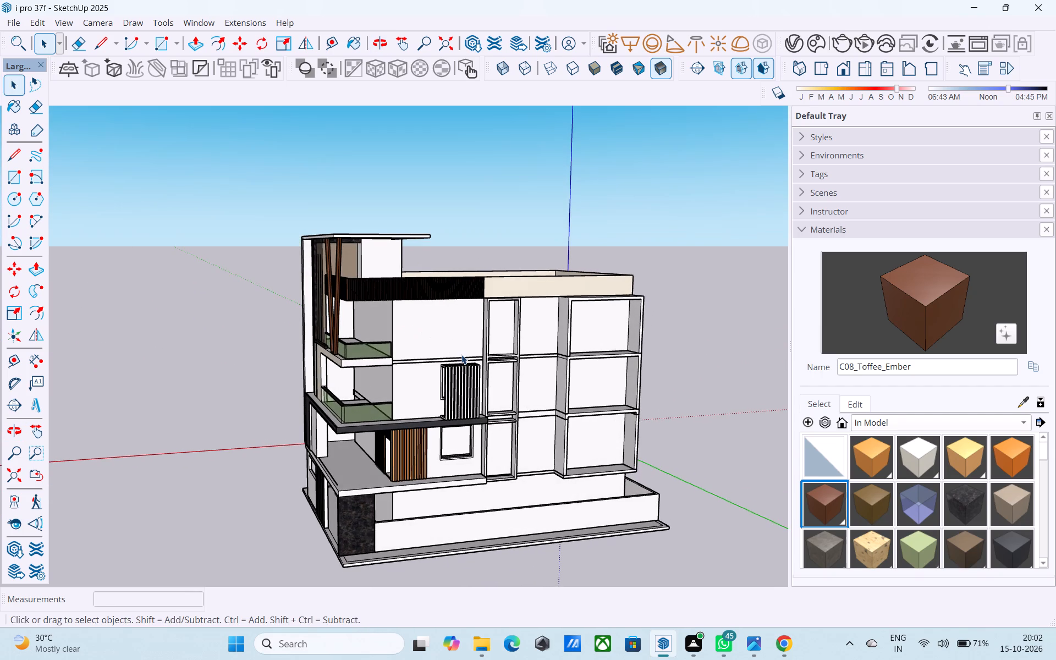
Draw short lines across the upper corners of the first-floor window frame beside the vertical wood slats, separating its top band from the sides.
middle_drag(461, 355, 432, 350)
scroll(469, 350, up, 7)
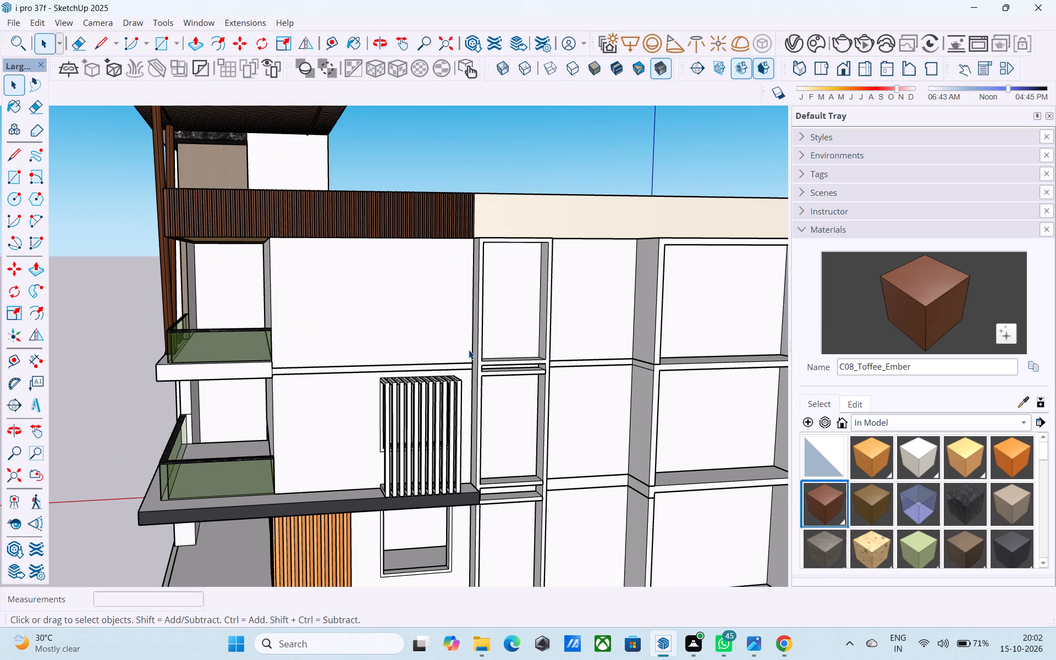
scroll(469, 350, down, 5)
middle_drag(469, 350, 549, 307)
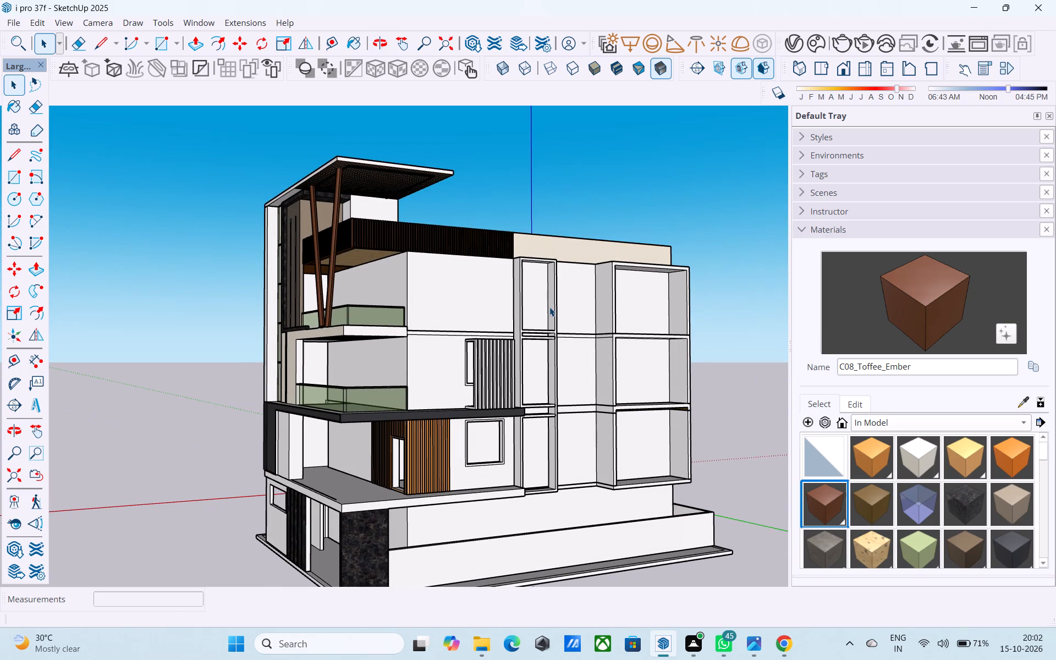
middle_drag(552, 350, 530, 337)
scroll(510, 368, up, 15)
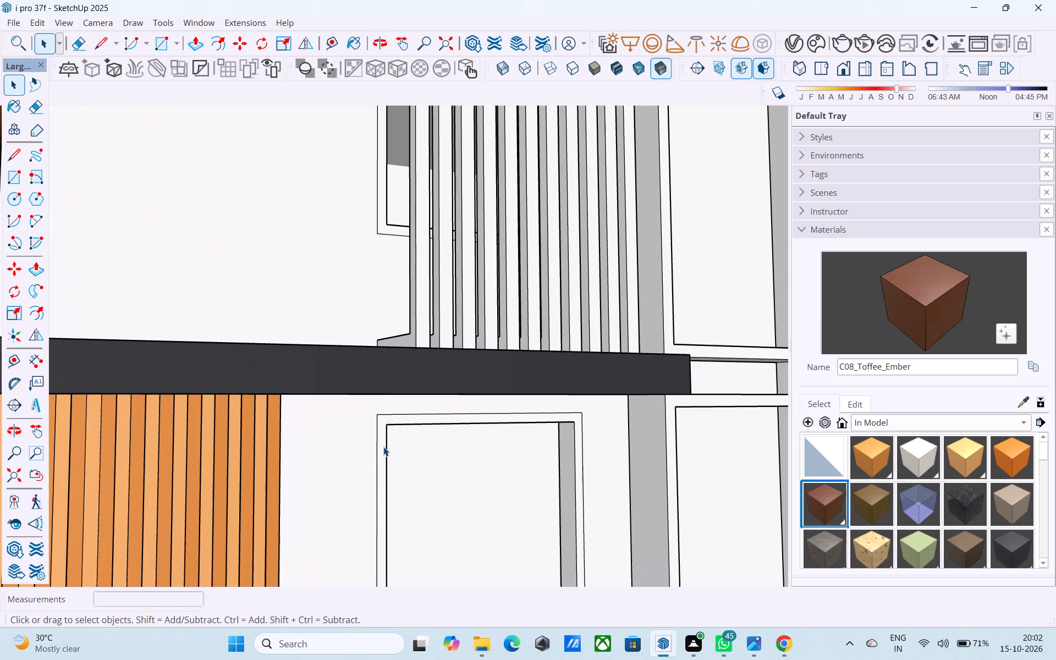
scroll(384, 447, down, 3)
middle_drag(386, 445, 414, 401)
scroll(392, 421, up, 1)
scroll(392, 421, down, 1)
scroll(392, 421, up, 5)
double_click(392, 421)
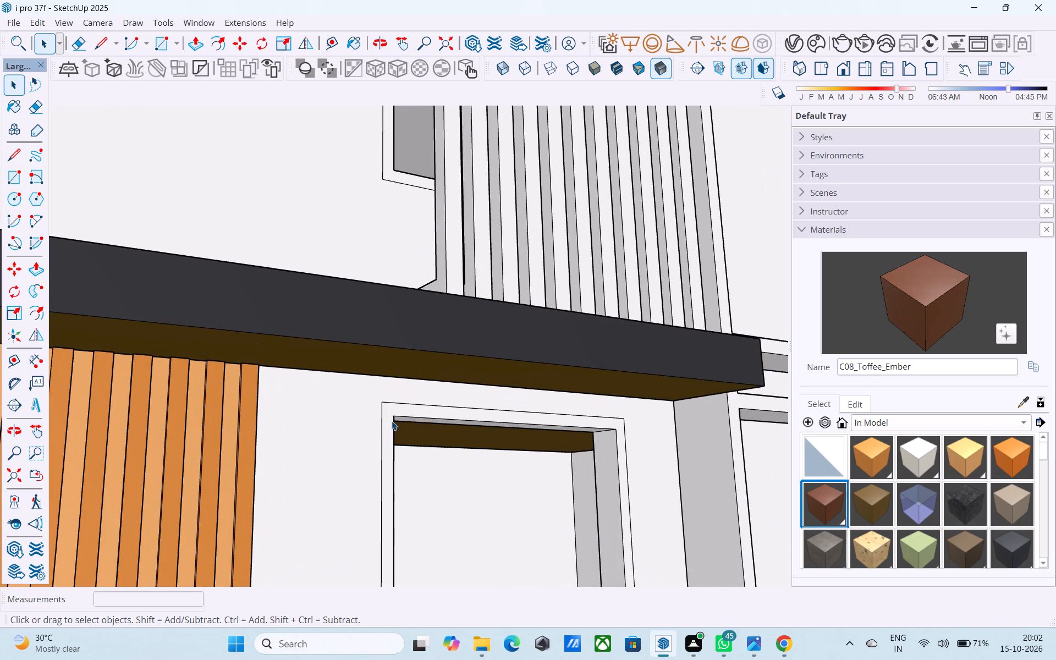
scroll(391, 420, up, 3)
key(l)
click(399, 411)
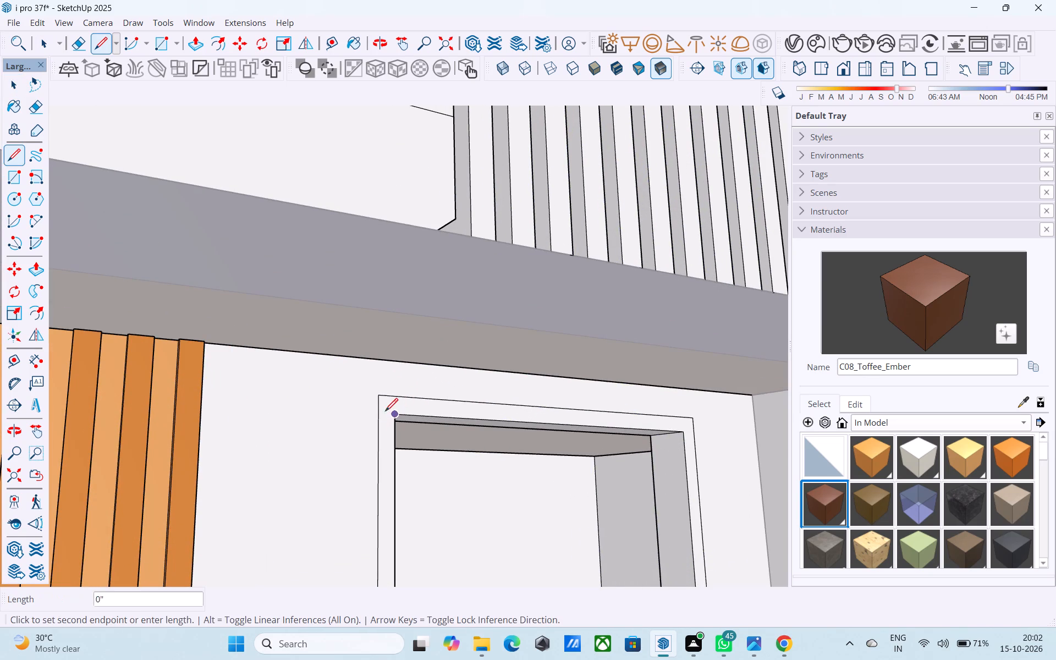
click(381, 413)
click(680, 435)
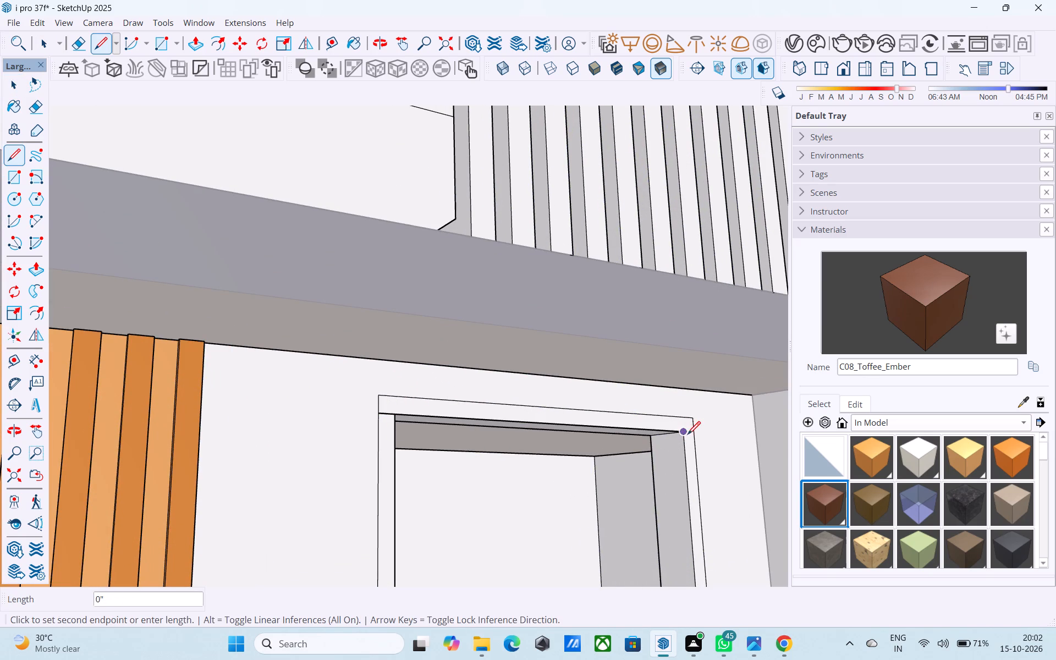
click(691, 436)
Enter the nested wall group and redraw both short corner lines across the window frame directly on its geometry.
key(space)
click(670, 423)
triple_click(670, 423)
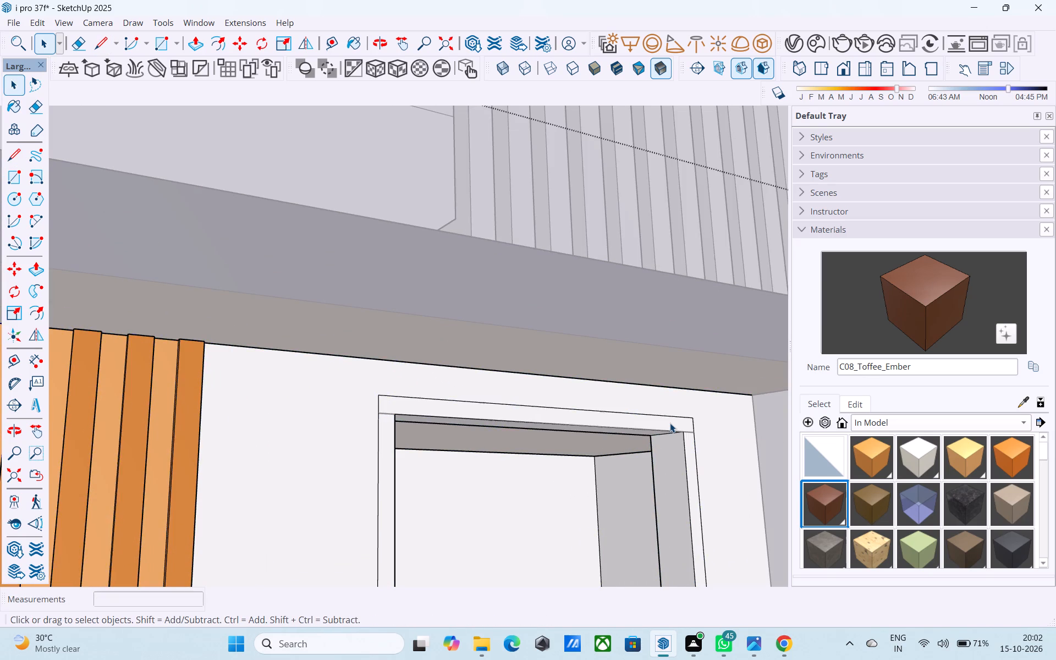
click(669, 423)
click(668, 423)
key(l)
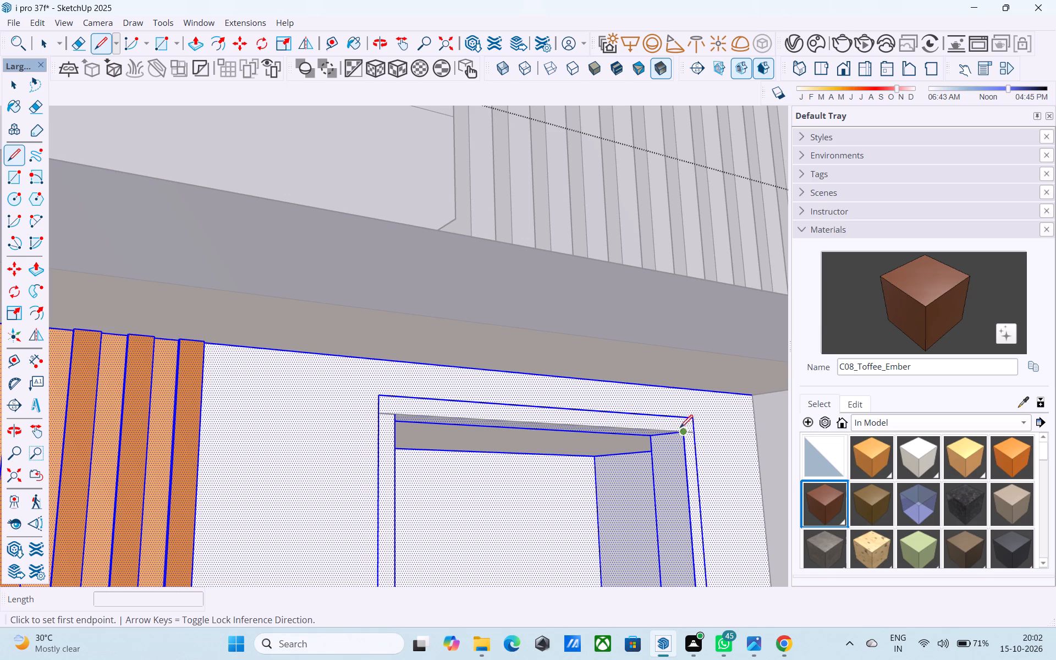
click(683, 431)
click(694, 436)
click(399, 417)
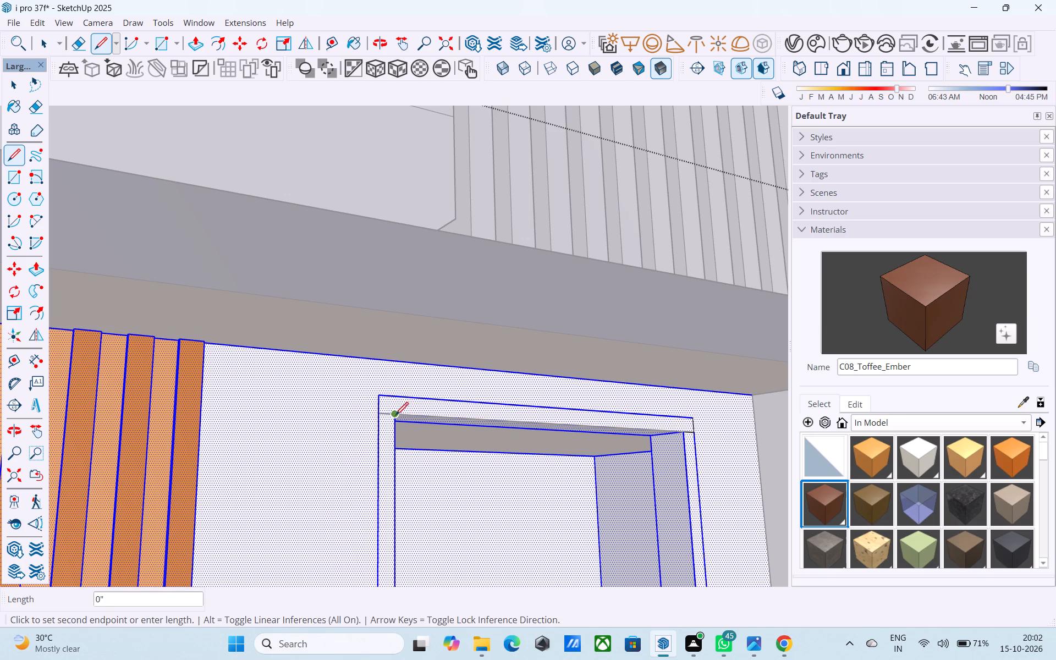
click(382, 413)
Push/Pull the window frame's top band outward 2' to form a projecting sunshade.
key(space)
click(392, 408)
key(p)
click(394, 403)
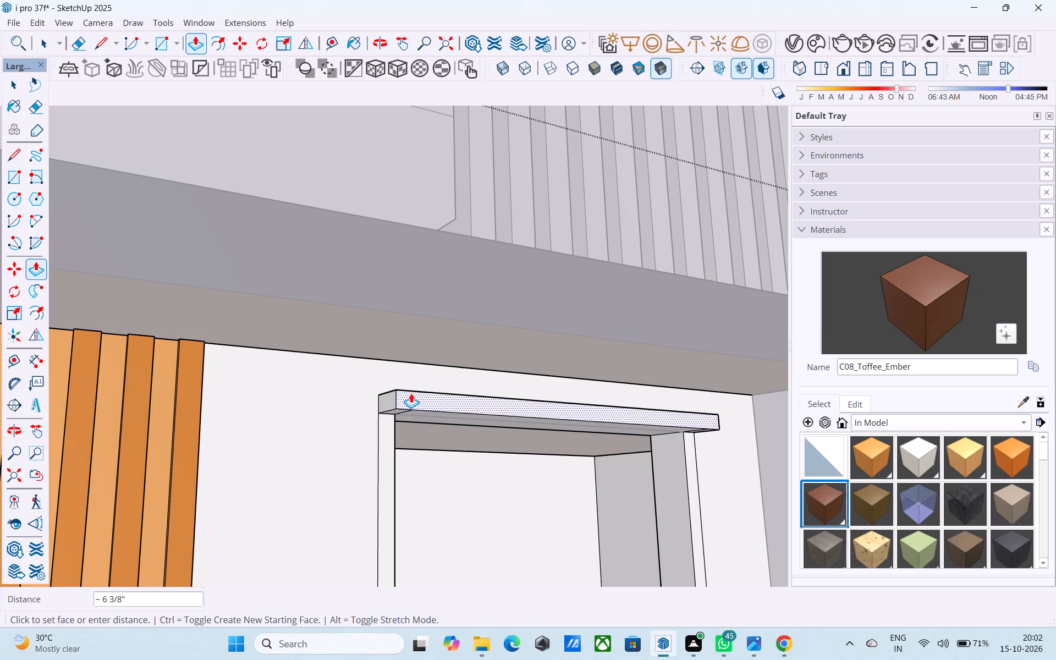
text(2')
key(Return)
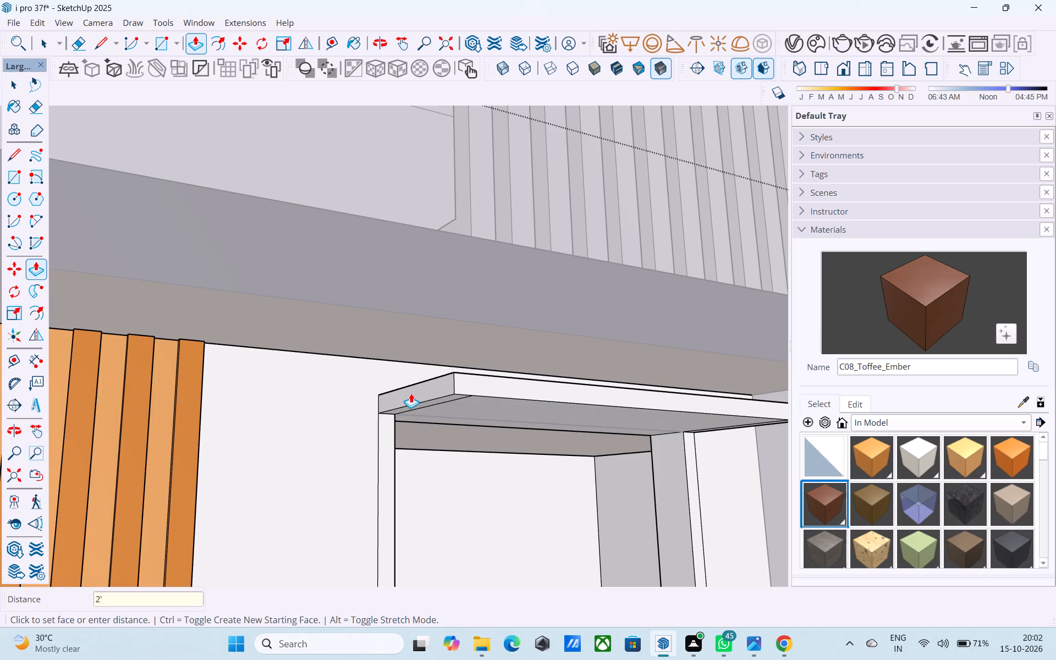
scroll(413, 393, down, 6)
Paint the front, side, top and underside faces of the new window sunshade with the dark ThomThom - Buttons1 material.
click(1005, 541)
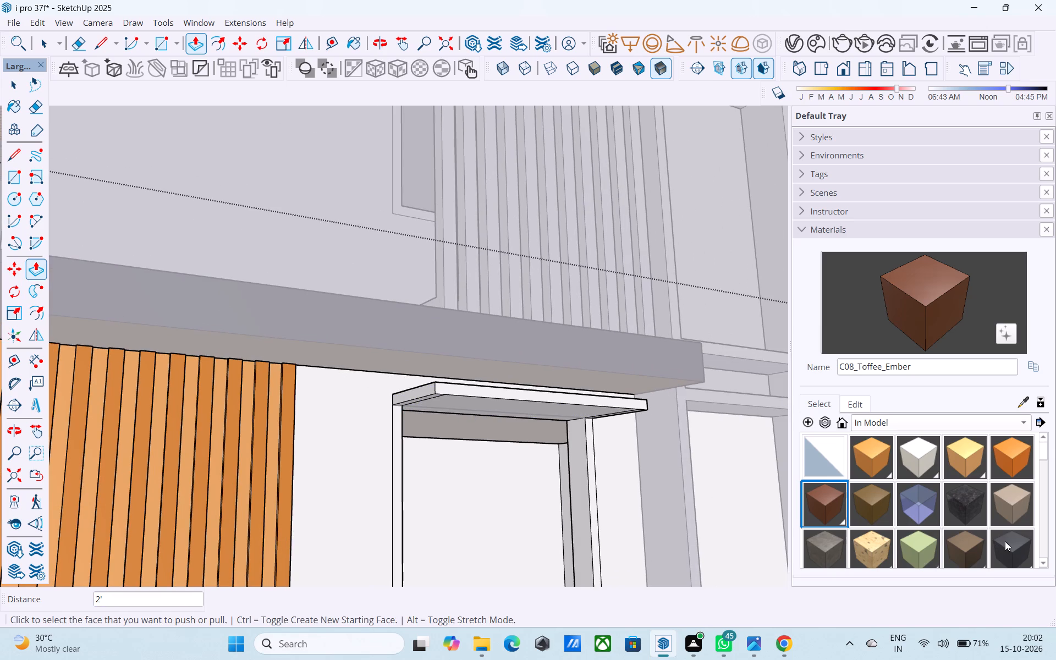
scroll(382, 387, up, 4)
scroll(456, 382, up, 3)
click(460, 383)
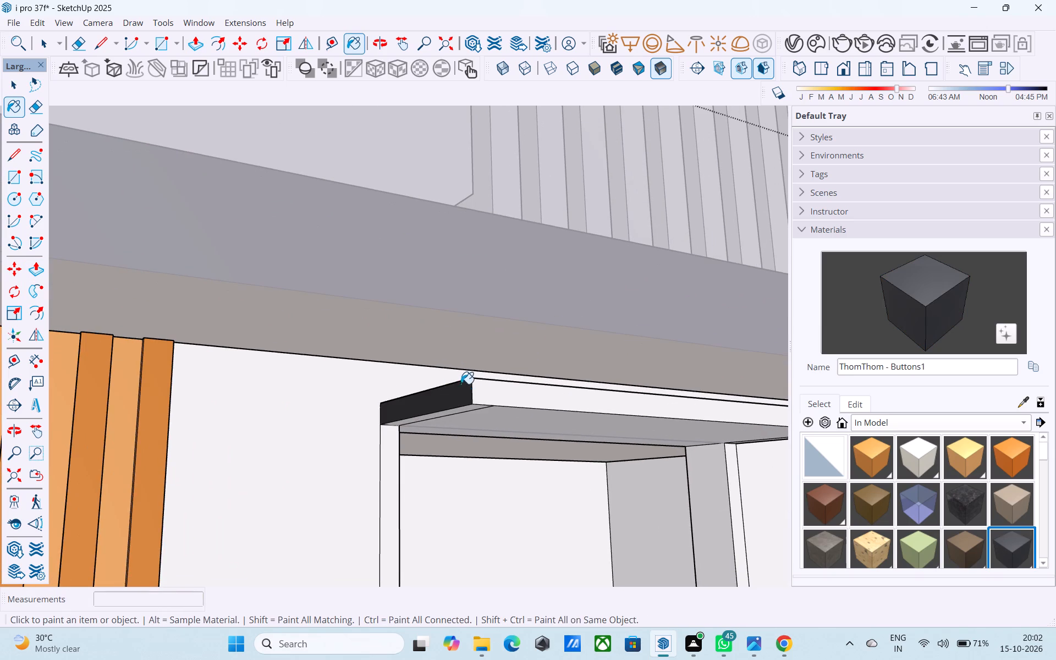
click(482, 391)
middle_drag(505, 410, 406, 349)
click(520, 414)
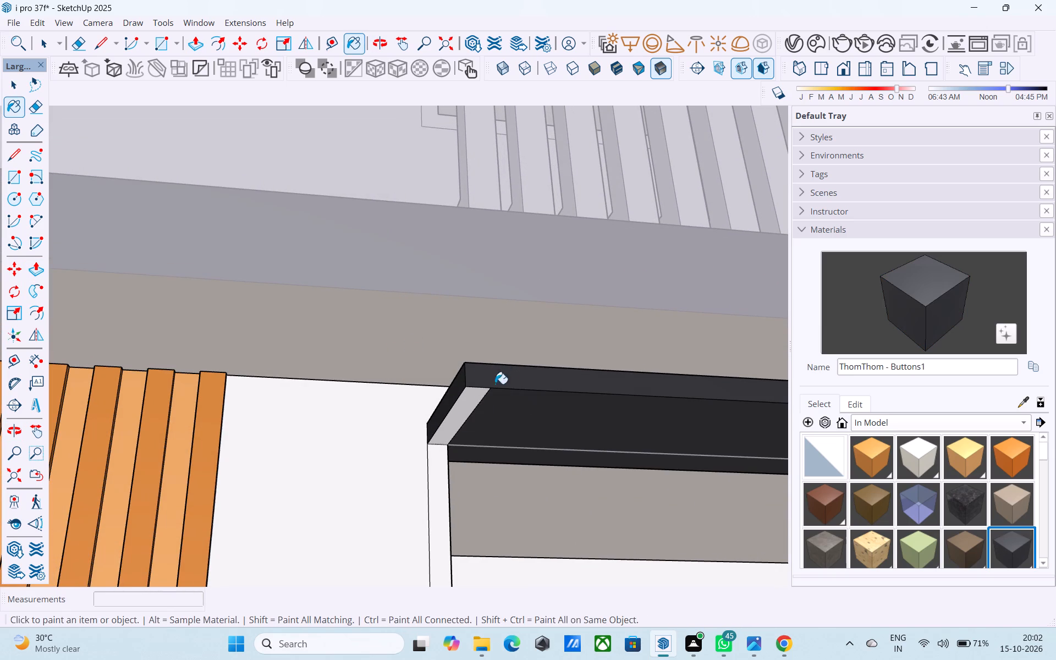
click(463, 404)
scroll(333, 416, down, 5)
scroll(749, 429, up, 3)
click(713, 417)
middle_drag(628, 402, 575, 542)
click(500, 475)
scroll(500, 476, down, 14)
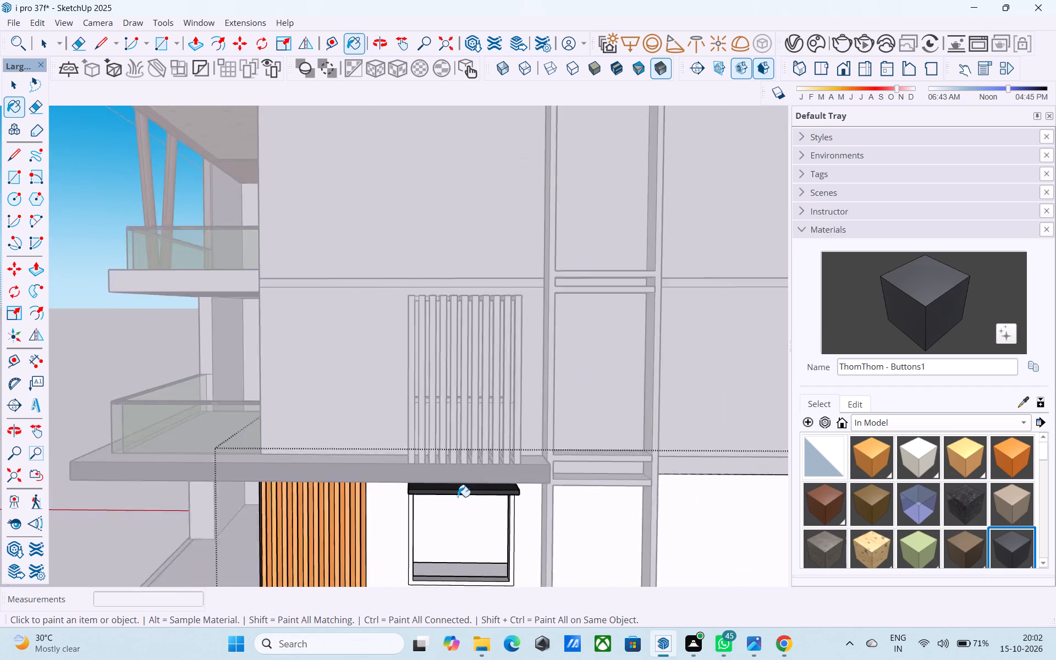
middle_drag(459, 495, 654, 459)
key(space)
Open the top-floor wall group and draw a full-width rectangle across the upper part of the narrow framed bay's recessed panel.
scroll(674, 443, down, 5)
middle_drag(674, 443, 503, 497)
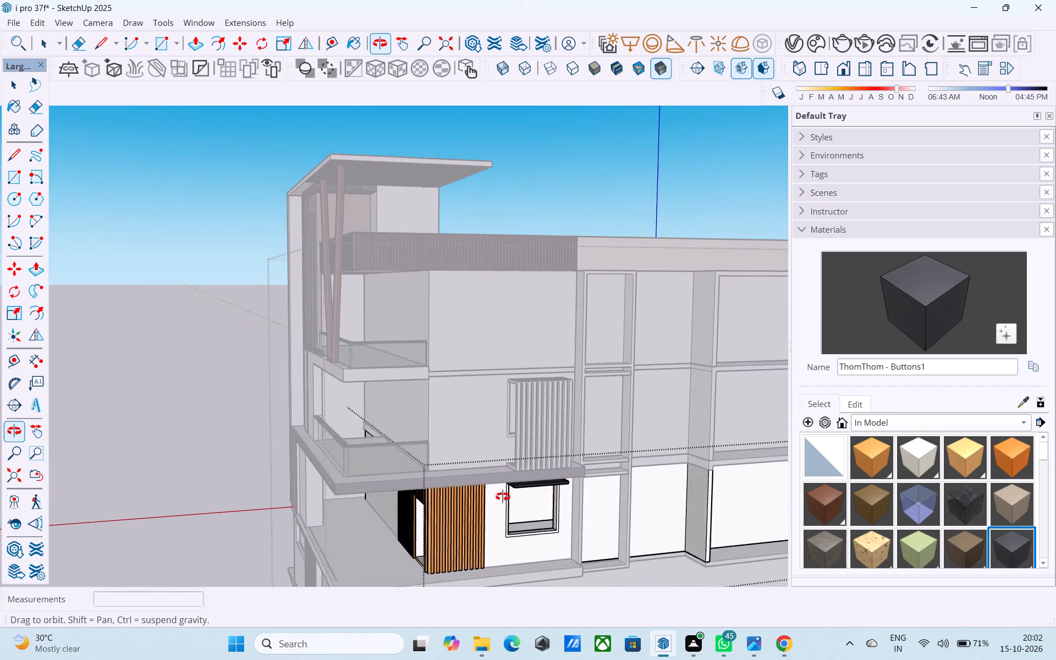
middle_drag(503, 497, 482, 494)
scroll(594, 425, up, 4)
scroll(601, 404, down, 3)
shift+middle_drag(601, 404, 522, 515)
click(524, 409)
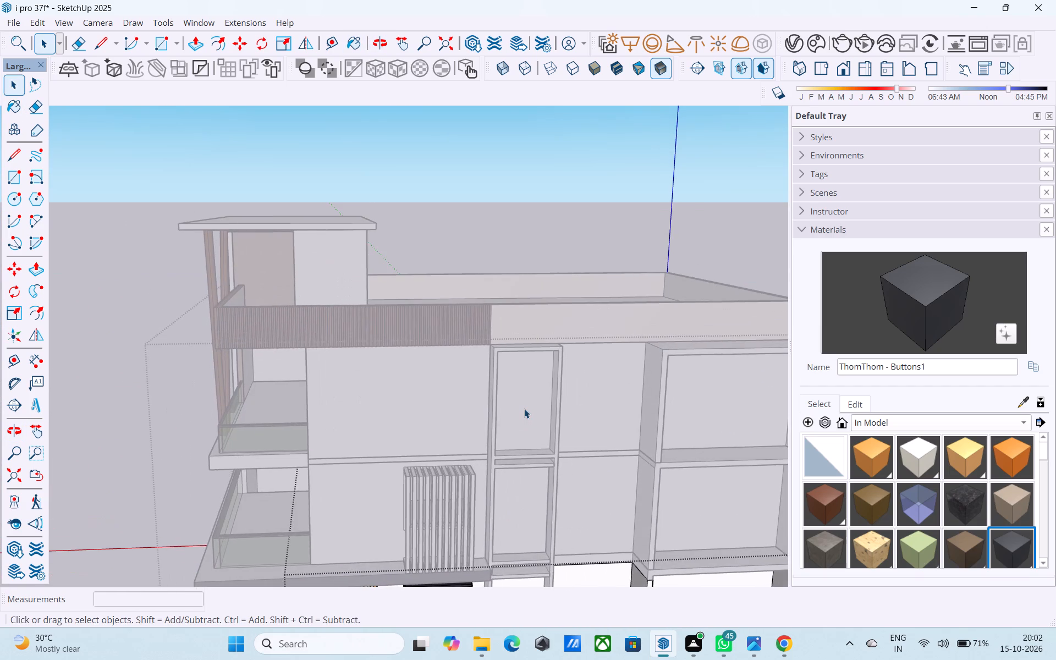
scroll(524, 409, up, 3)
double_click(524, 409)
middle_drag(525, 409, 503, 403)
scroll(488, 421, up, 2)
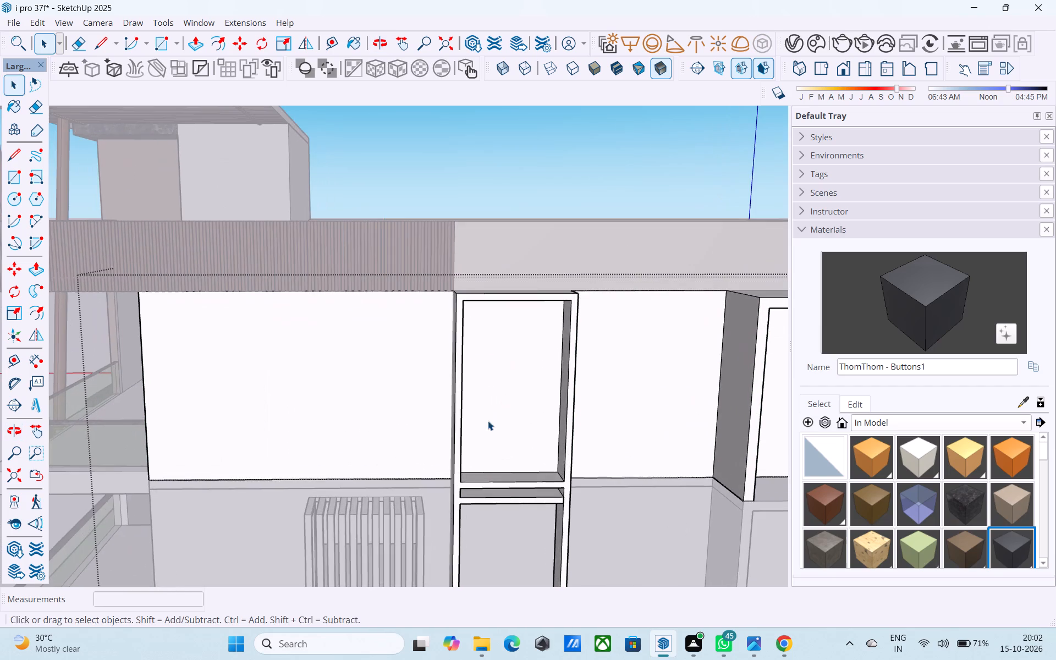
middle_drag(498, 425, 458, 424)
shift+middle_drag(437, 418, 437, 387)
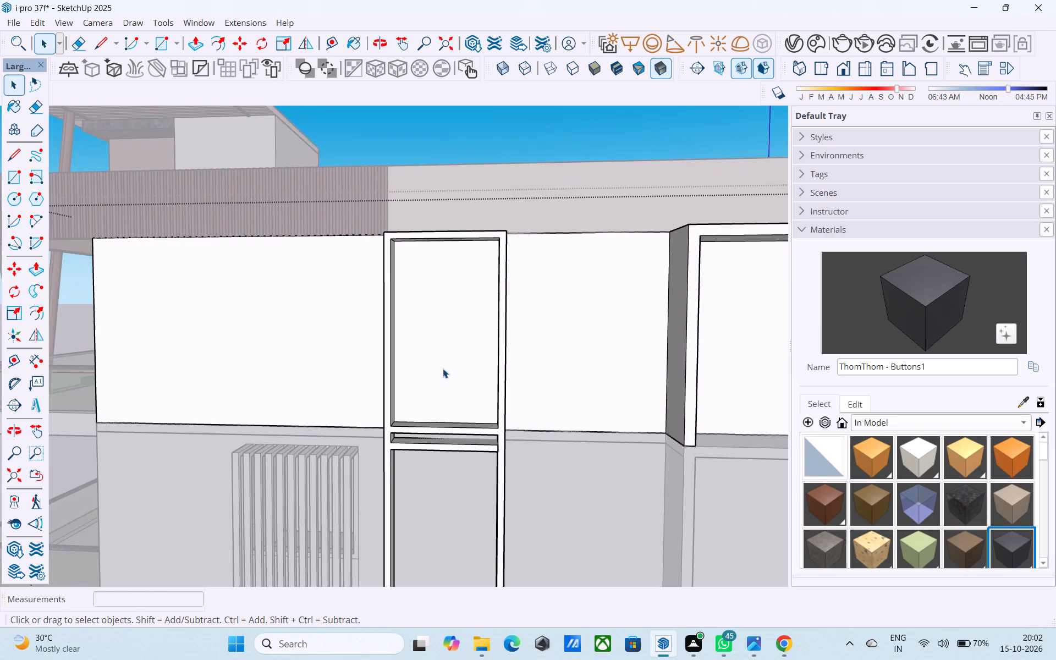
shift+middle_drag(443, 359, 441, 381)
scroll(440, 338, up, 4)
key(r)
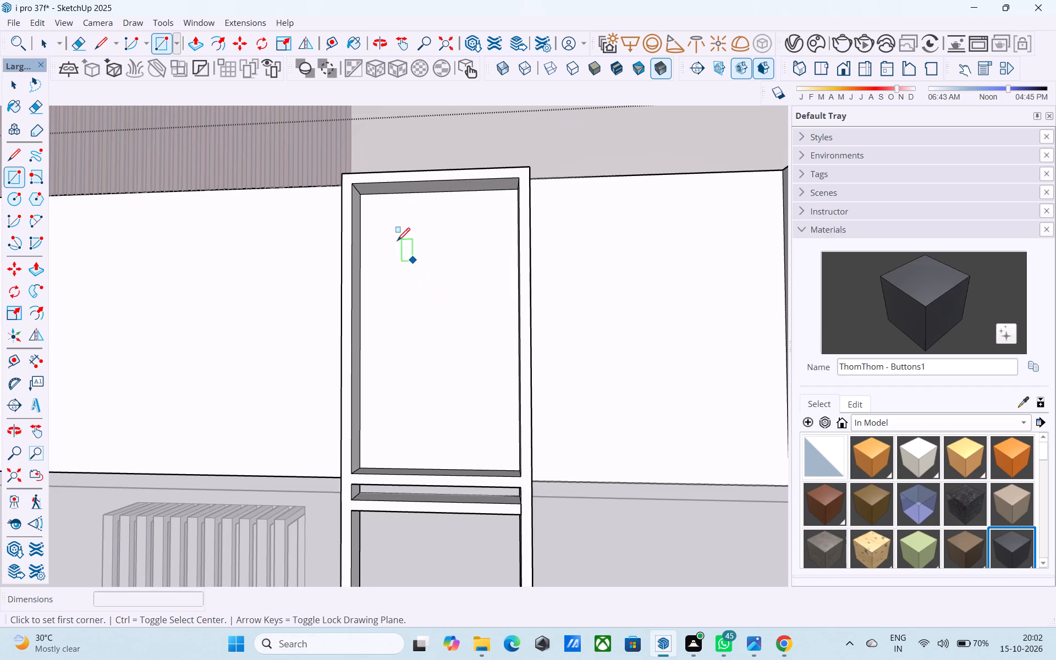
scroll(373, 217, up, 2)
key(space)
double_click(364, 194)
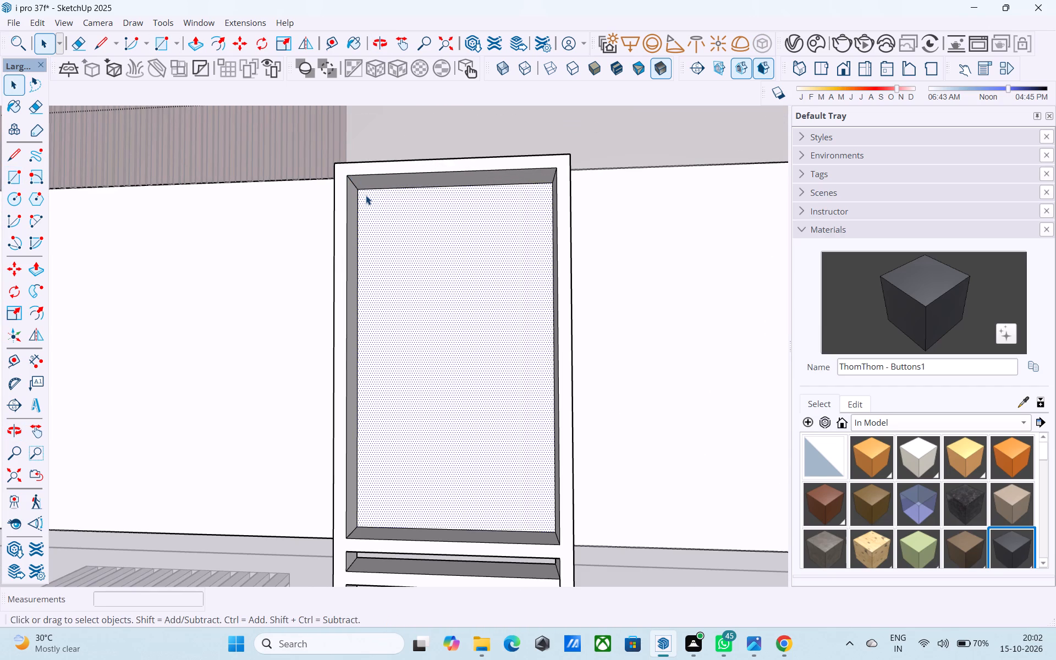
scroll(366, 196, up, 3)
key(r)
click(354, 188)
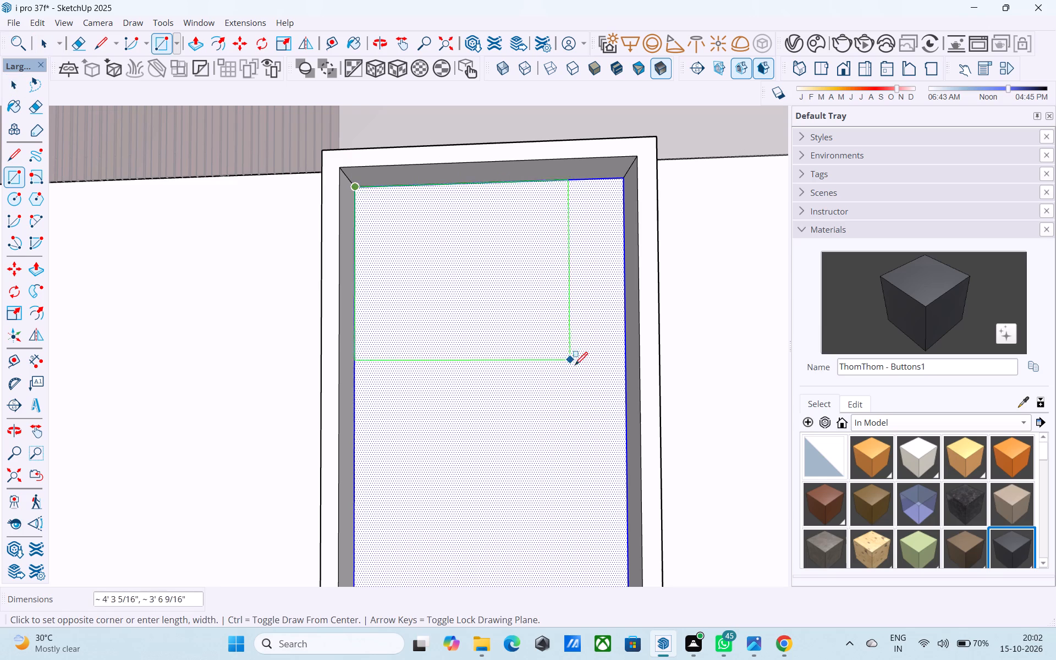
scroll(576, 369, down, 3)
middle_drag(576, 371, 615, 398)
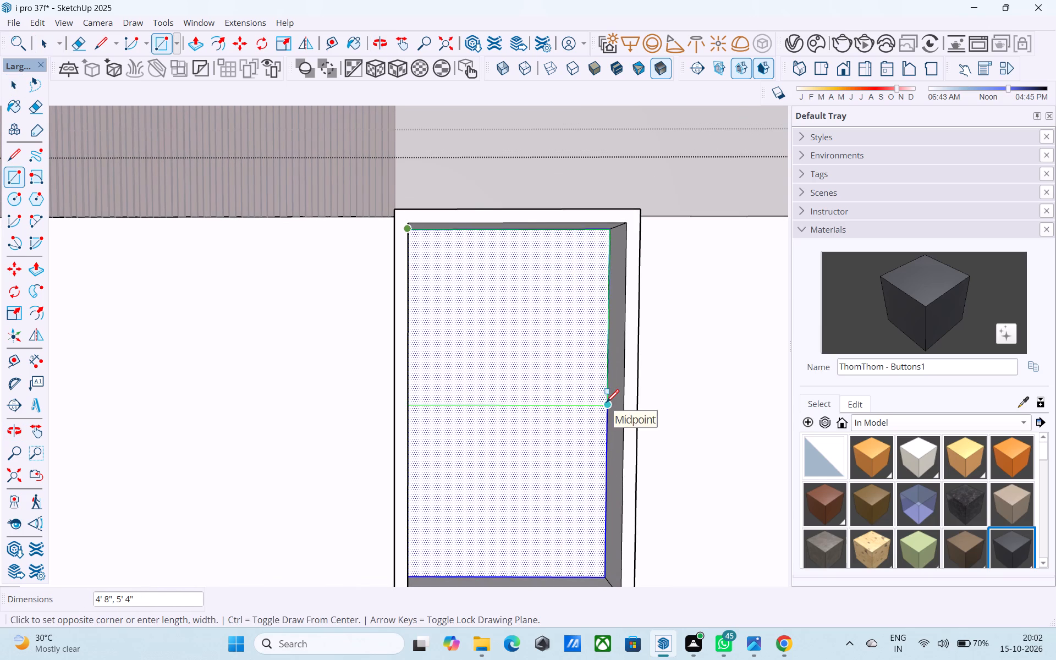
click(609, 366)
key(space)
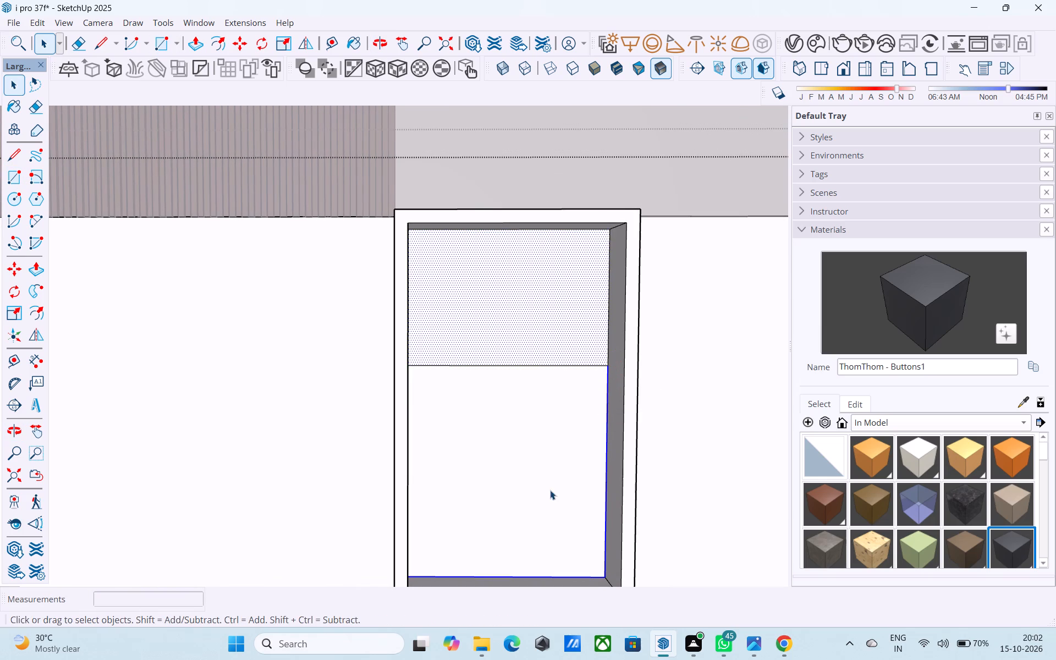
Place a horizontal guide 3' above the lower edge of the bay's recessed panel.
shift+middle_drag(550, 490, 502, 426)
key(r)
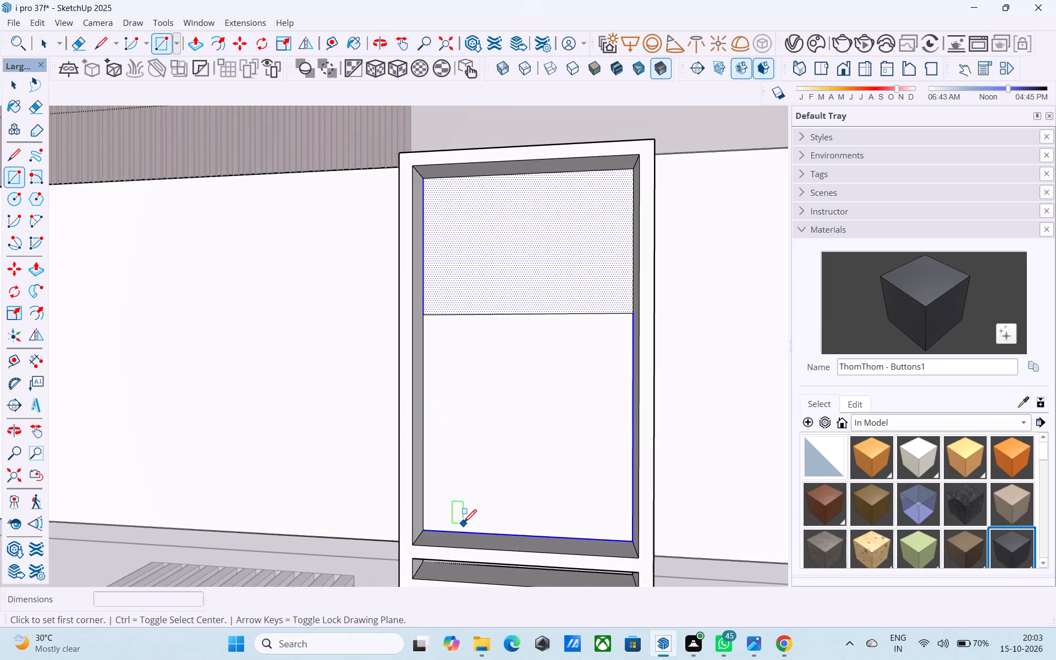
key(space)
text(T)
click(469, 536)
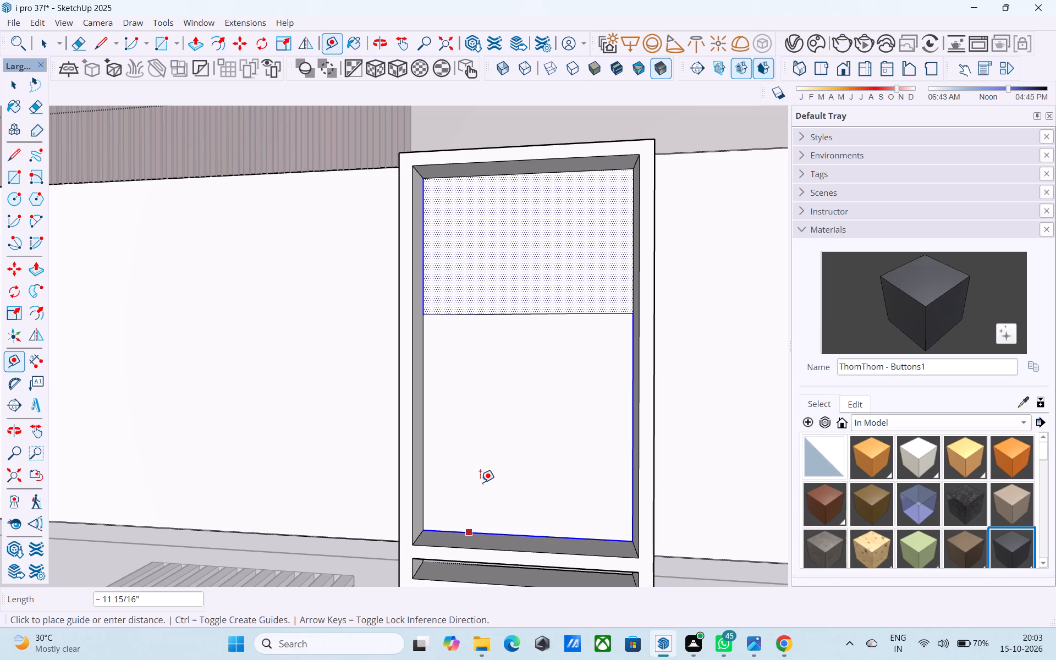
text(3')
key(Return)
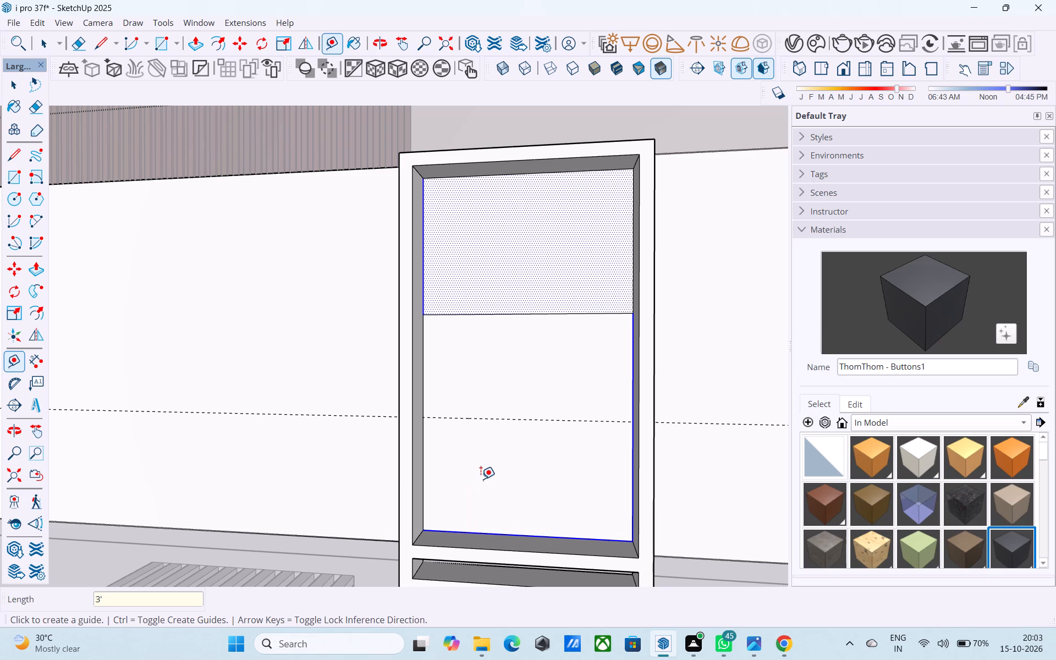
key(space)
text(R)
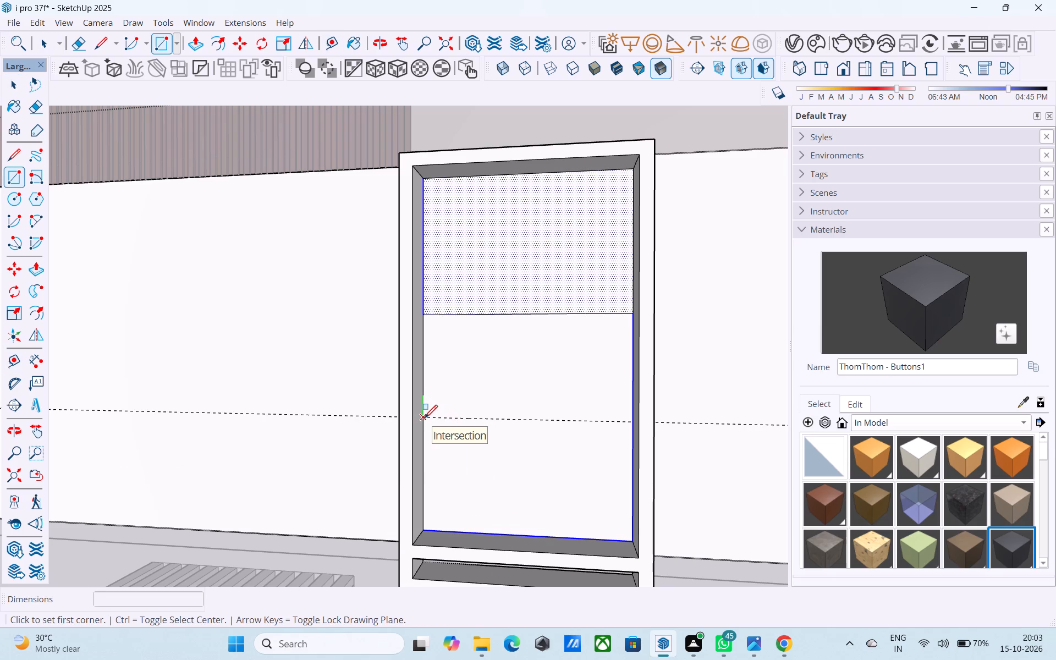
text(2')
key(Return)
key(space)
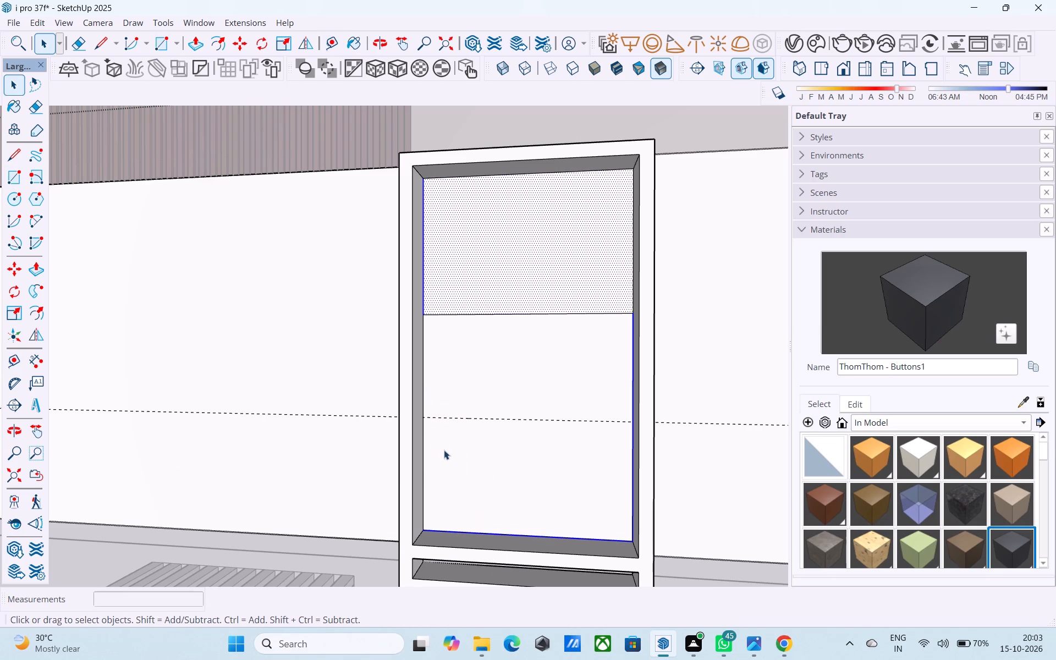
Draw a 2' high rectangle across the bottom of the recessed panel, using a guide set 2' above its lower edge.
key(t)
click(458, 531)
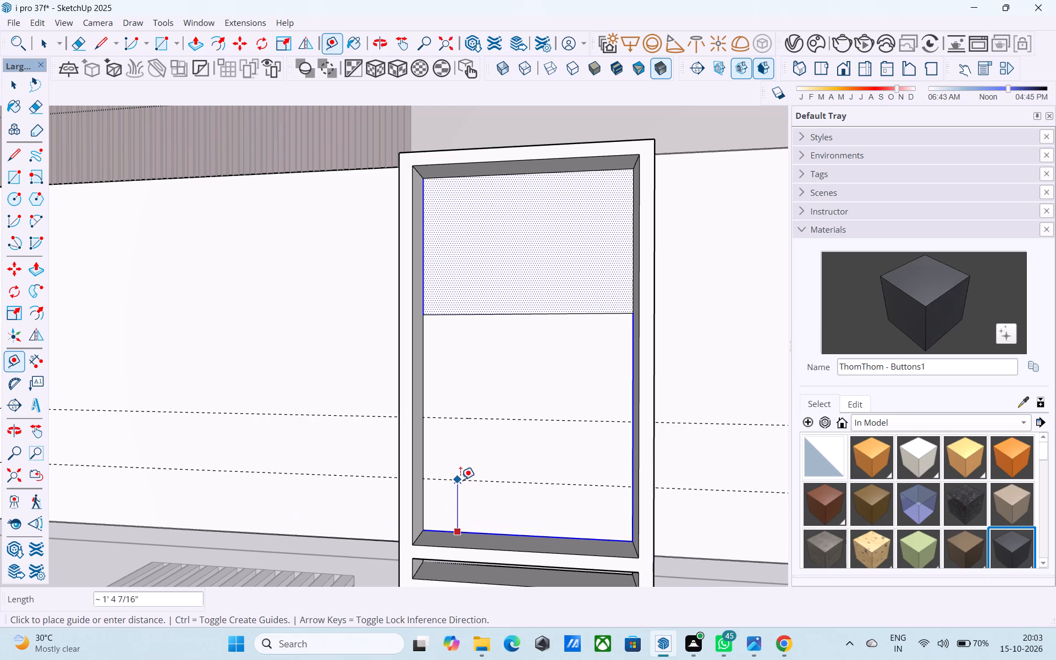
key(2)
key(apostrophe)
key(Return)
key(r)
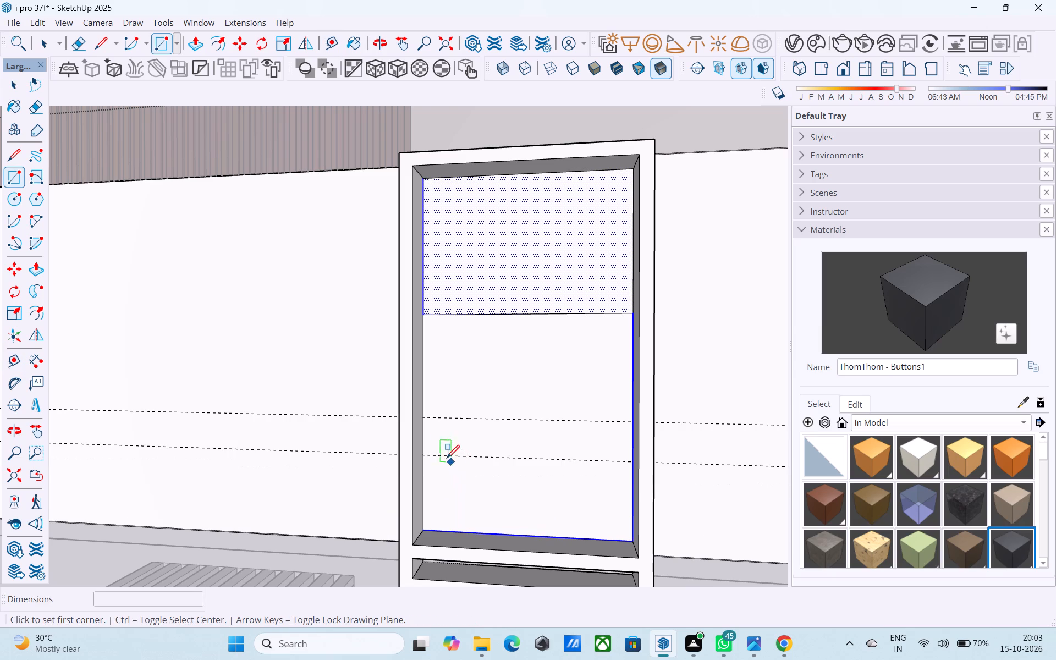
click(424, 458)
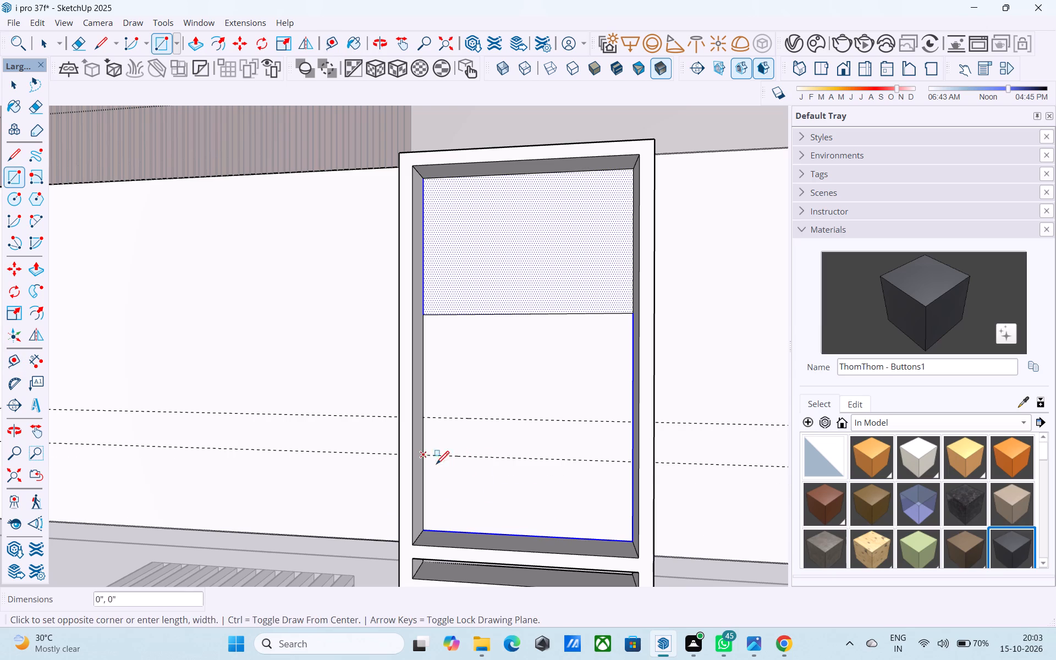
middle_drag(525, 502, 597, 513)
click(612, 523)
key(space)
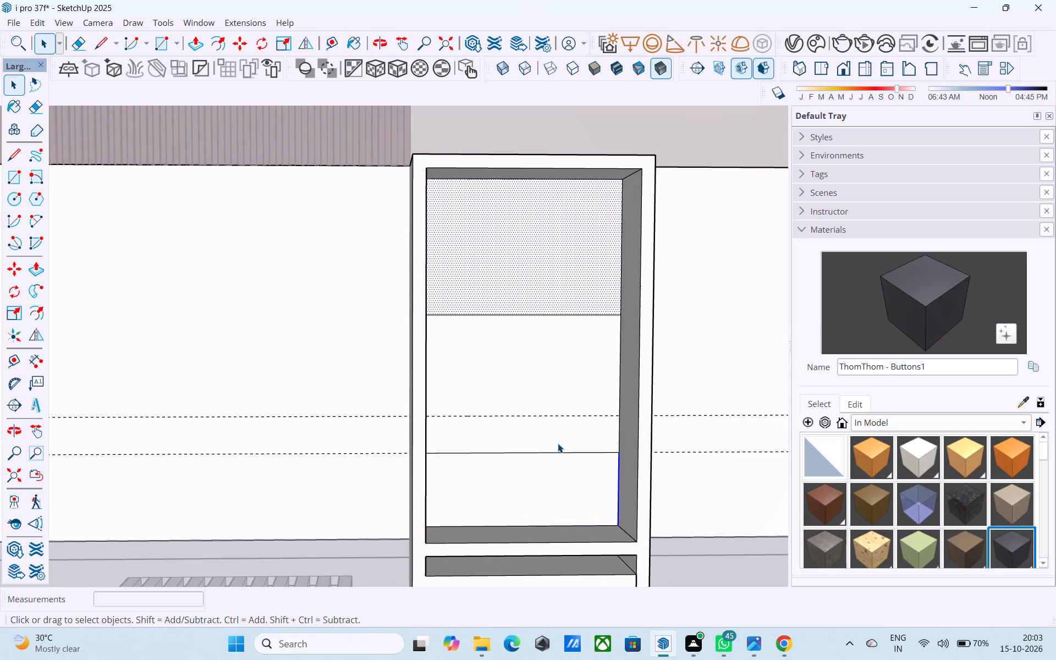
Erase the guide 3' above the panel's lower edge.
key(e)
drag(542, 426, 530, 403)
Push/Pull the middle section of the bay's recessed panel inward 9" to form a window opening.
key(space)
click(529, 401)
key(p)
click(529, 401)
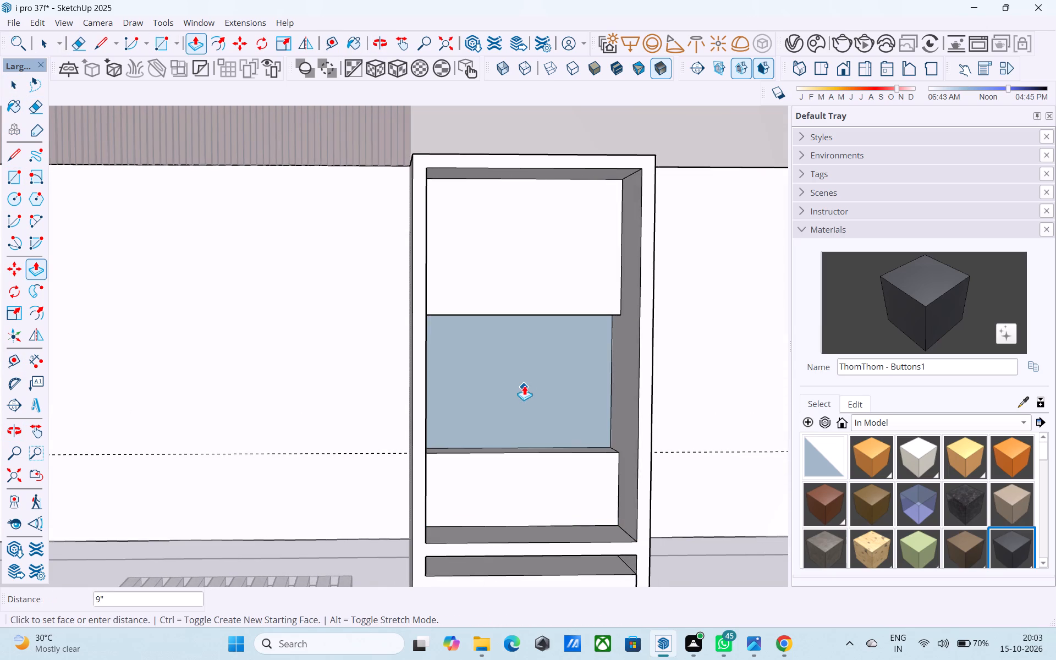
scroll(531, 356, up, 4)
click(523, 359)
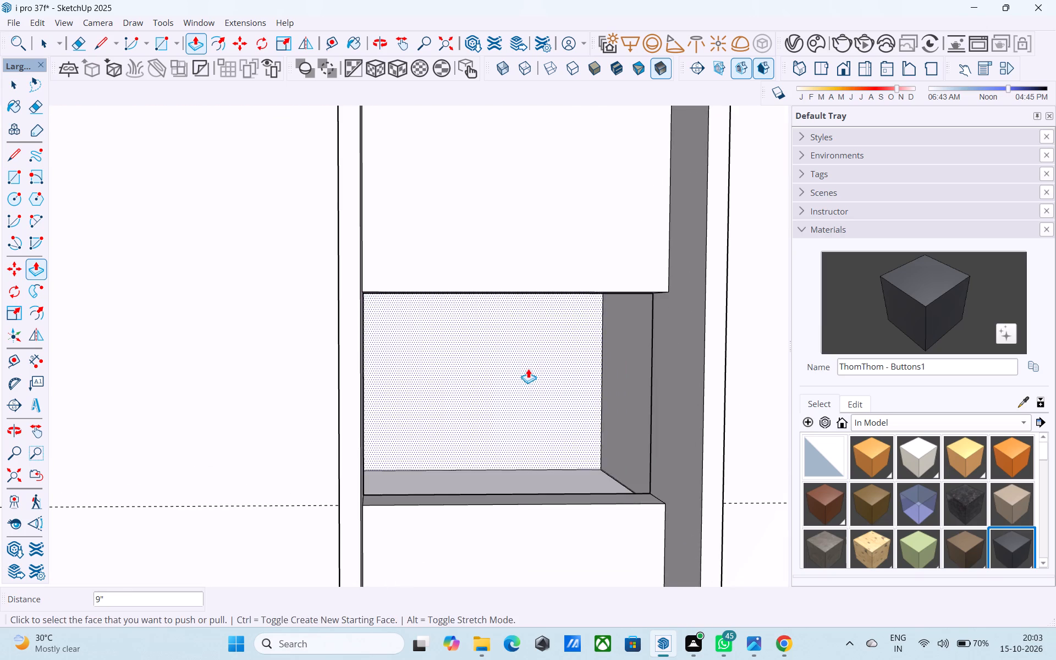
Push/Pull the underside of the narrow bay's upper panel upward about 1' 6" to heighten its window opening.
scroll(528, 371, down, 5)
middle_drag(530, 388, 424, 419)
scroll(426, 416, down, 9)
key(space)
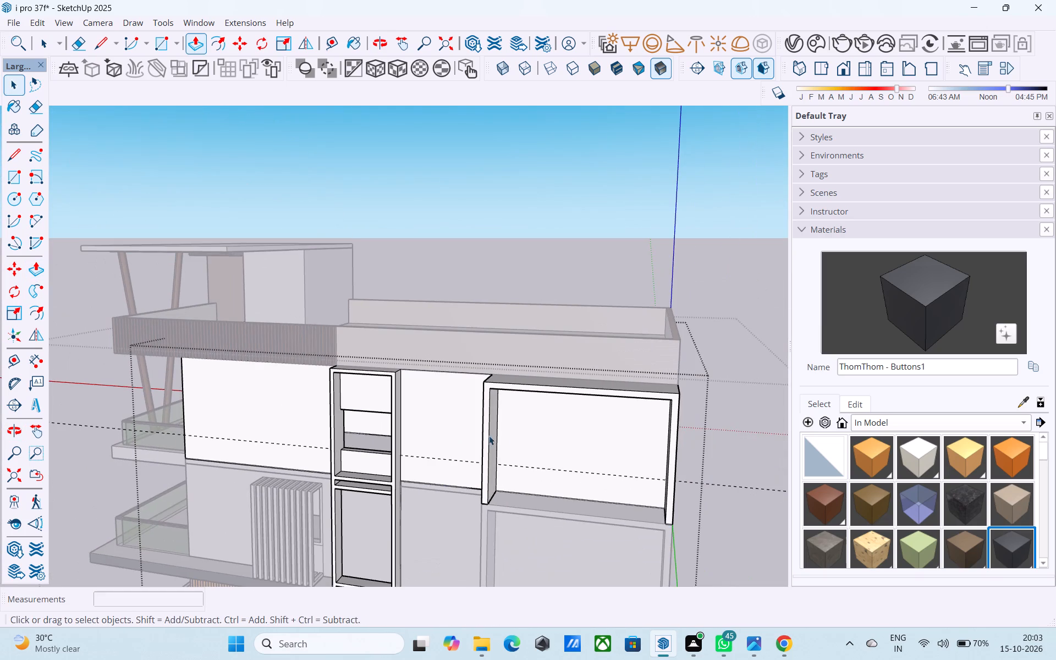
shift+middle_drag(559, 443, 597, 360)
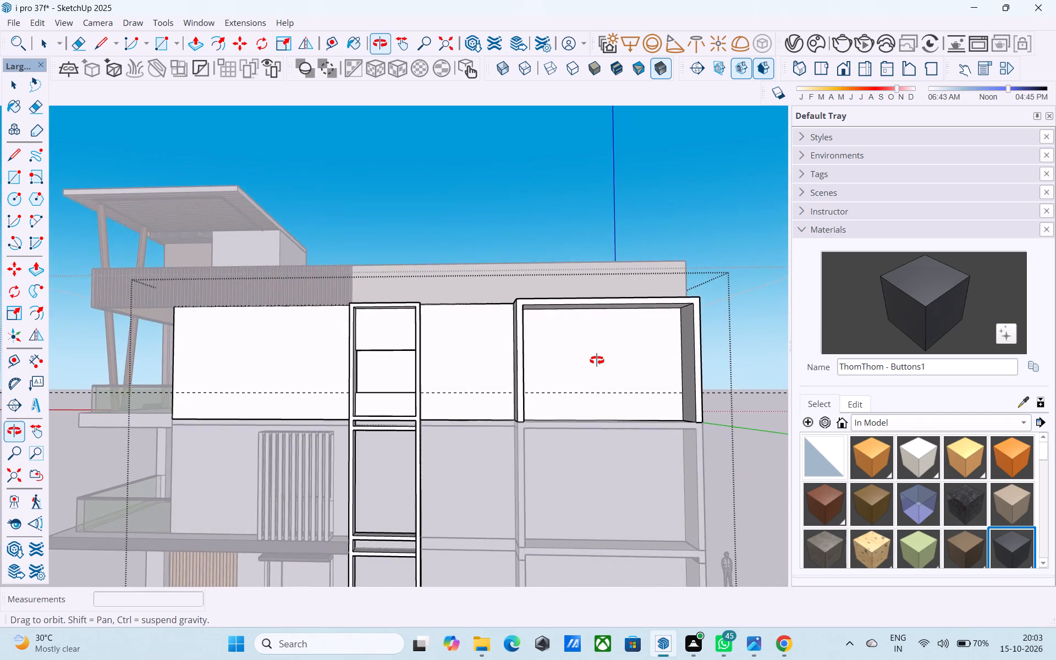
shift+middle_drag(597, 360, 622, 353)
shift+middle_drag(531, 387, 738, 400)
scroll(542, 364, up, 6)
shift+middle_drag(527, 363, 585, 426)
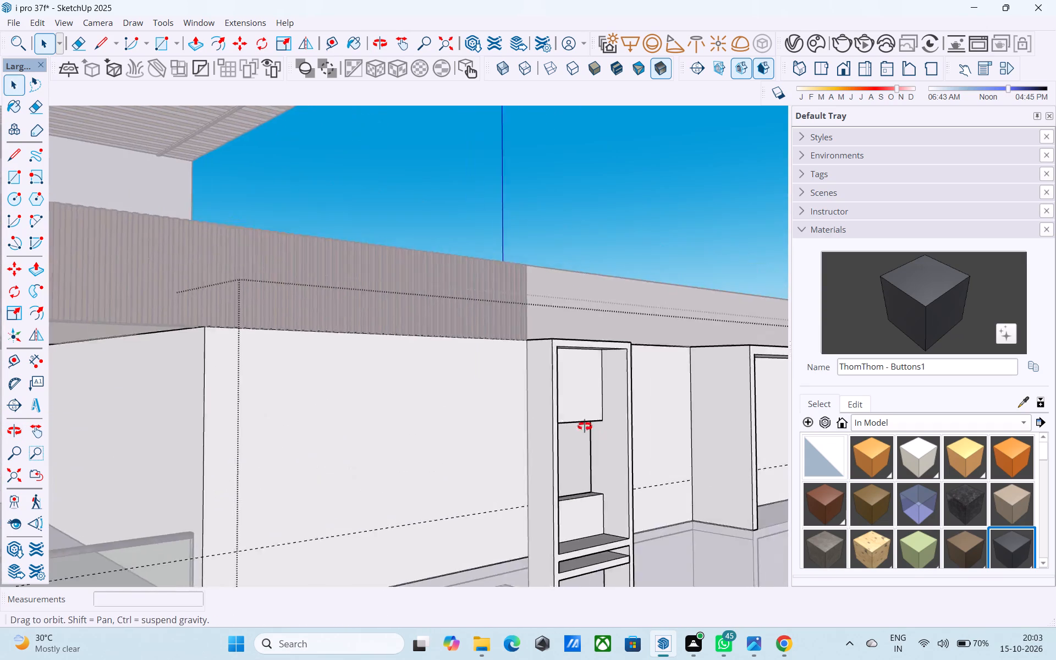
shift+middle_drag(585, 426, 525, 384)
scroll(512, 373, up, 7)
click(514, 356)
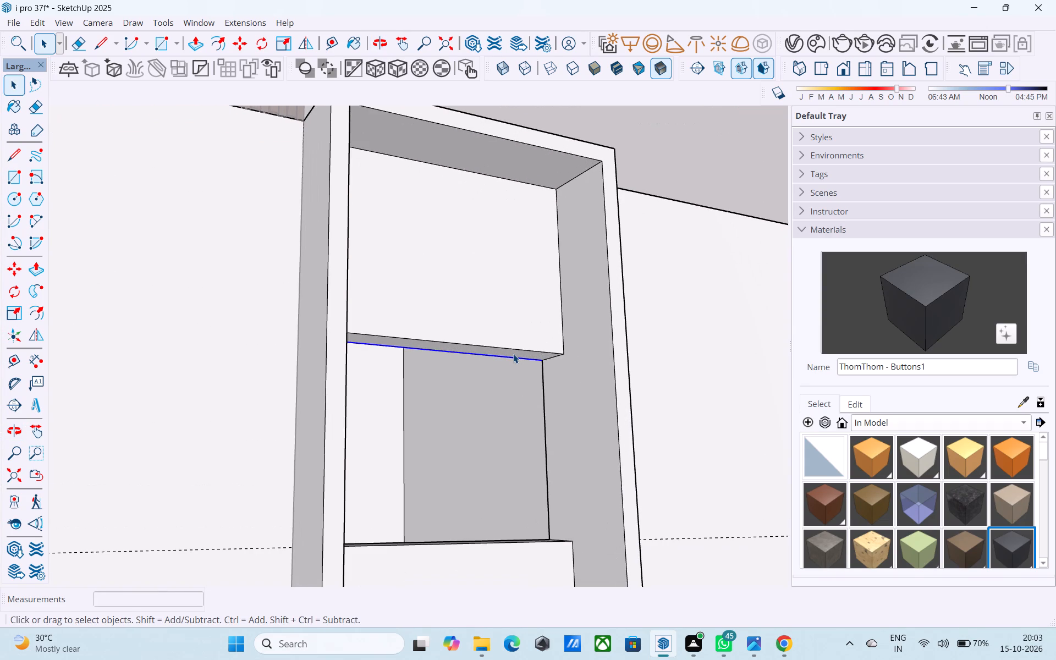
click(513, 354)
key(p)
click(513, 354)
click(526, 282)
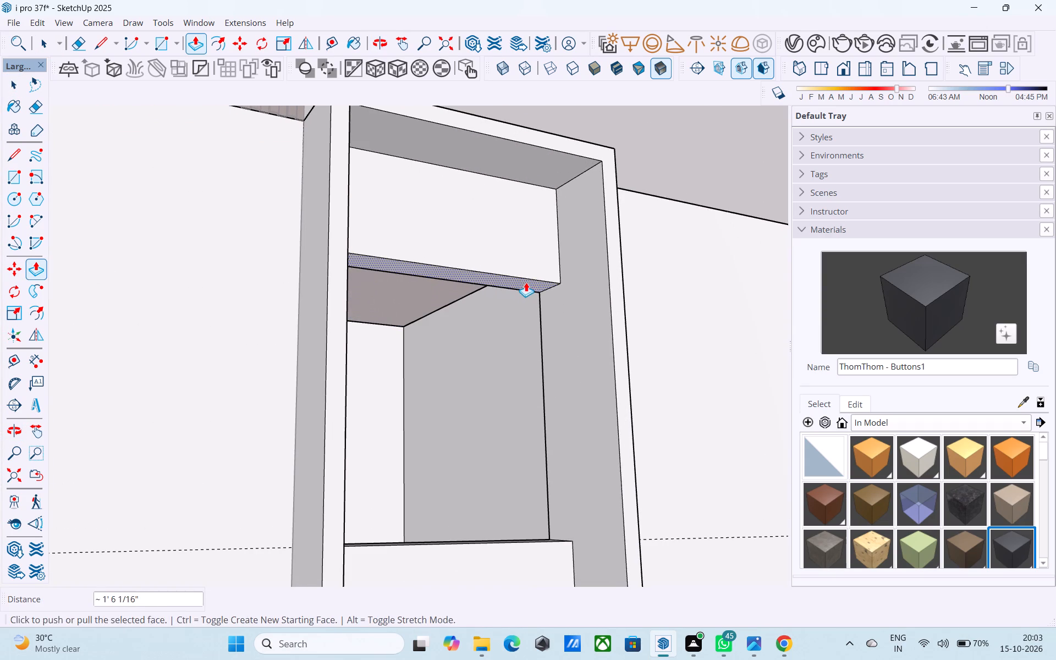
key(space)
Draw a rectangle across the bottom of the wide bay's recessed panel, from the horizontal guide down to its lower edge.
middle_drag(545, 287, 278, 367)
scroll(243, 371, down, 13)
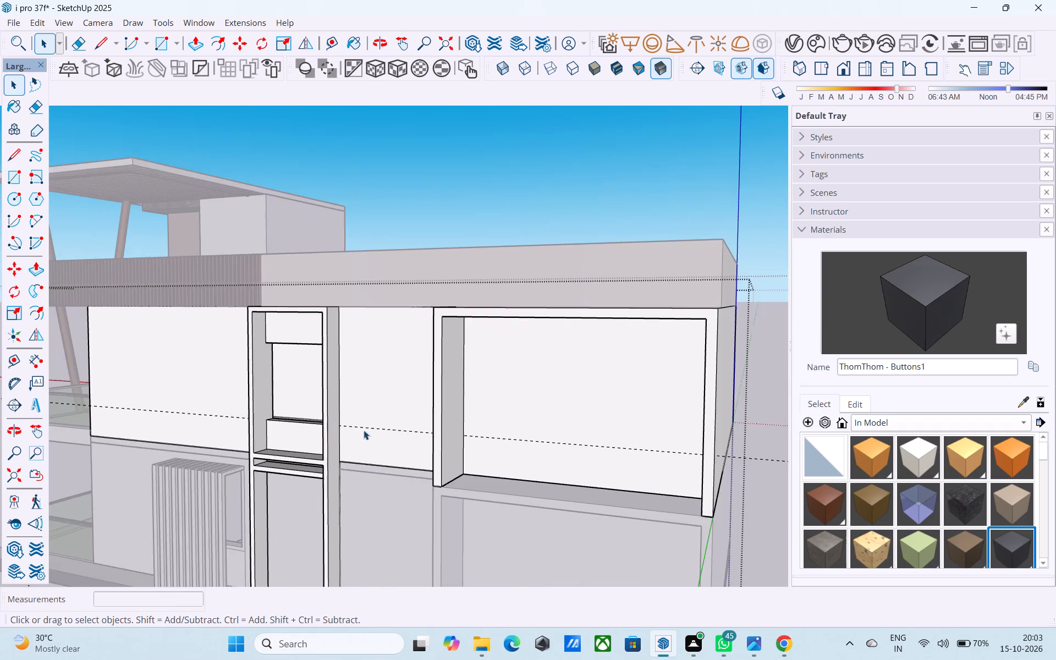
middle_drag(443, 442, 321, 448)
scroll(331, 459, up, 4)
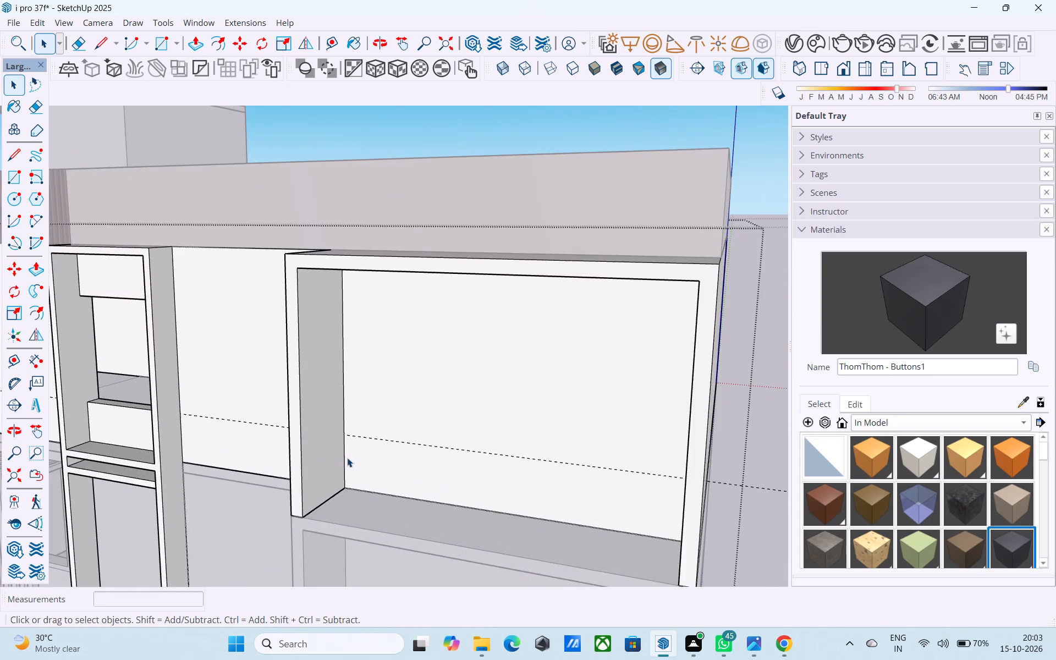
scroll(351, 451, up, 1)
key(r)
click(343, 433)
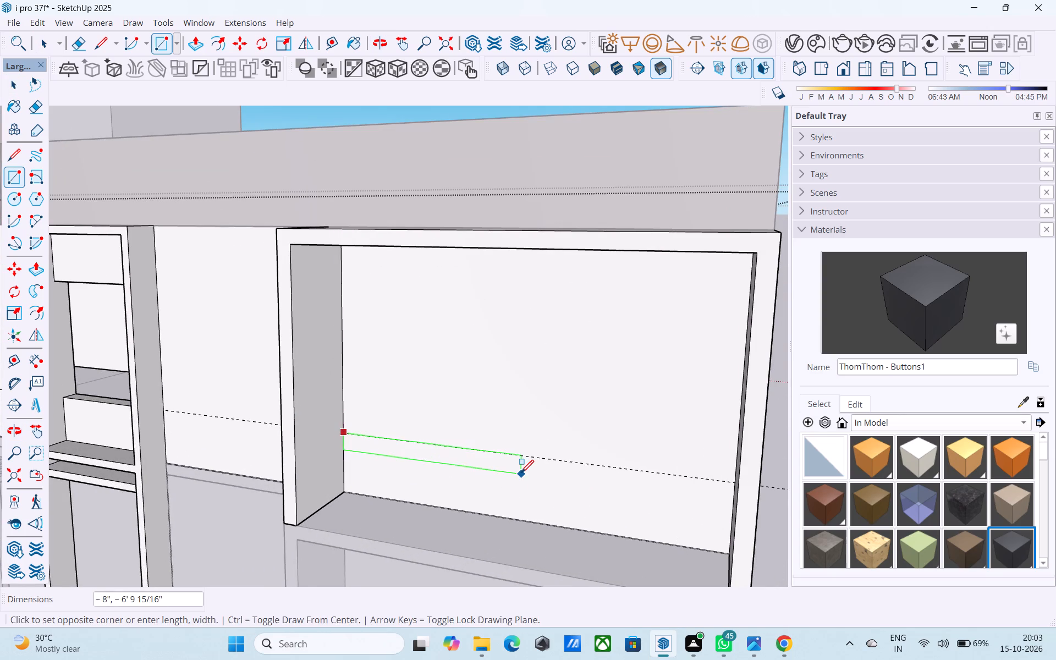
shift+middle_drag(521, 474, 634, 435)
click(768, 435)
scroll(762, 435, up, 1)
shift+middle_drag(746, 431, 557, 428)
scroll(445, 424, down, 3)
middle_drag(445, 424, 514, 404)
key(space)
click(504, 395)
click(481, 332)
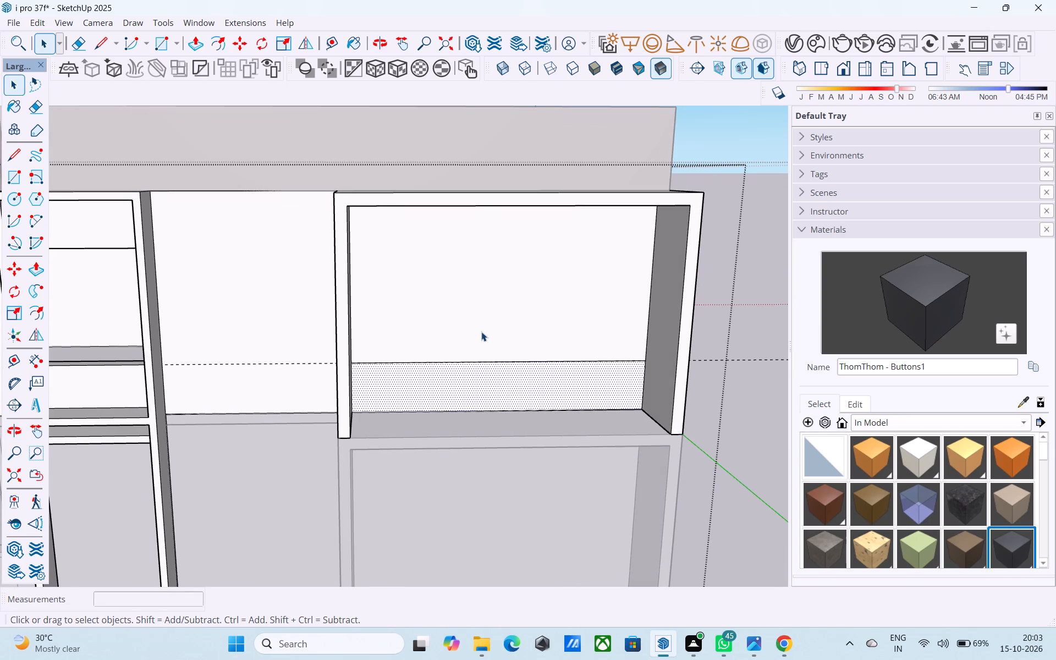
Draw a line from the top level of the narrow bay's opening to the wide bay, continuing 13' 6" across its recessed panel.
scroll(485, 329, down, 2)
middle_drag(485, 329, 583, 296)
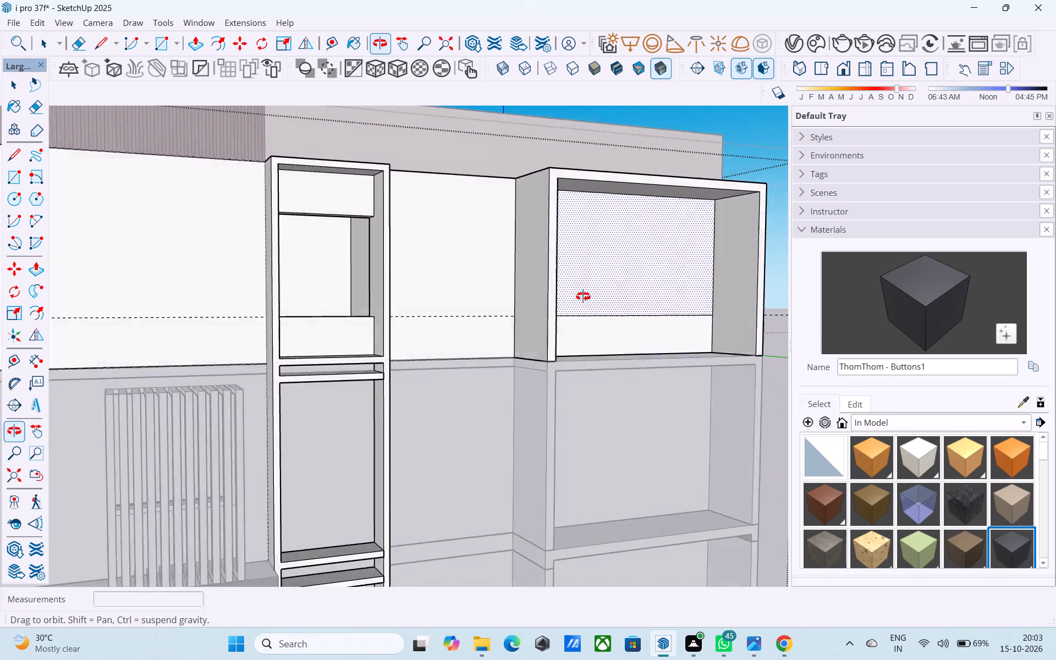
middle_drag(583, 296, 697, 333)
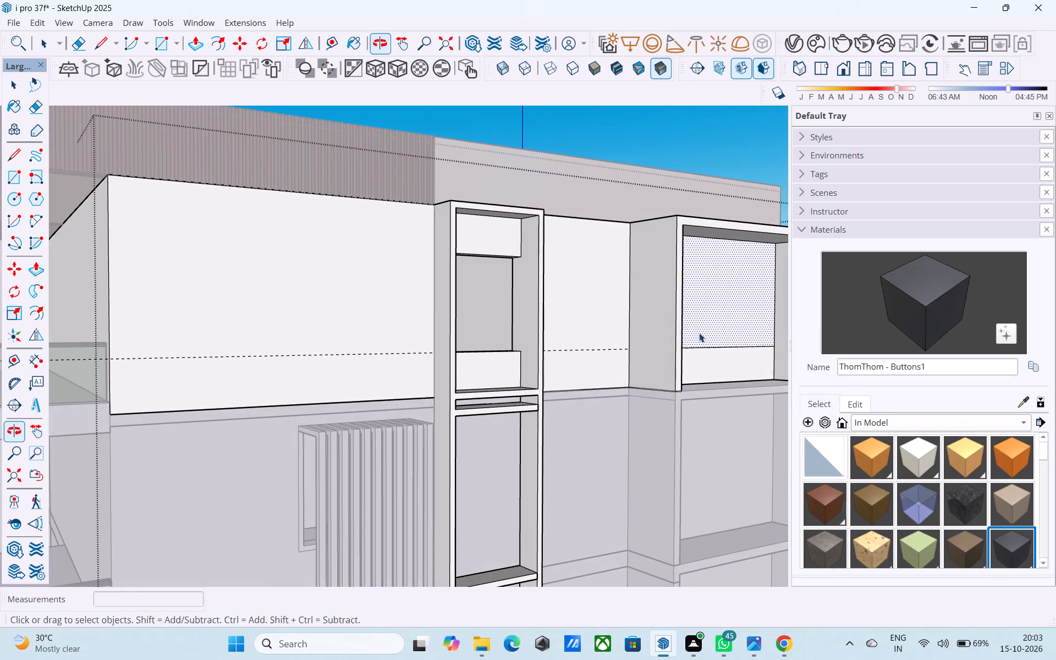
key(l)
click(524, 254)
middle_drag(628, 256, 575, 255)
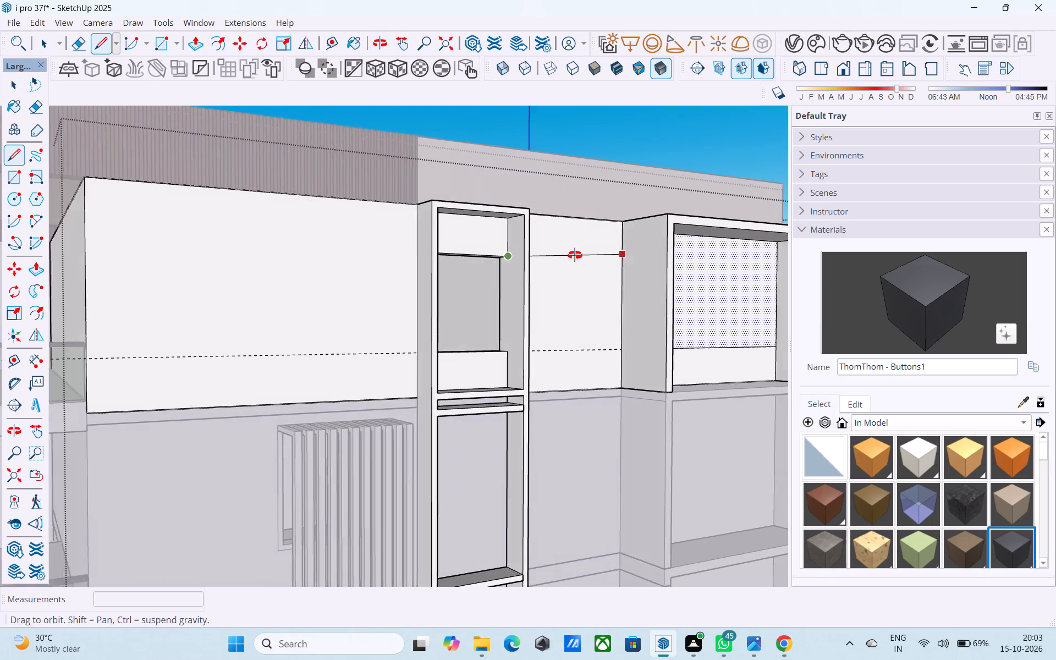
middle_drag(575, 255, 420, 262)
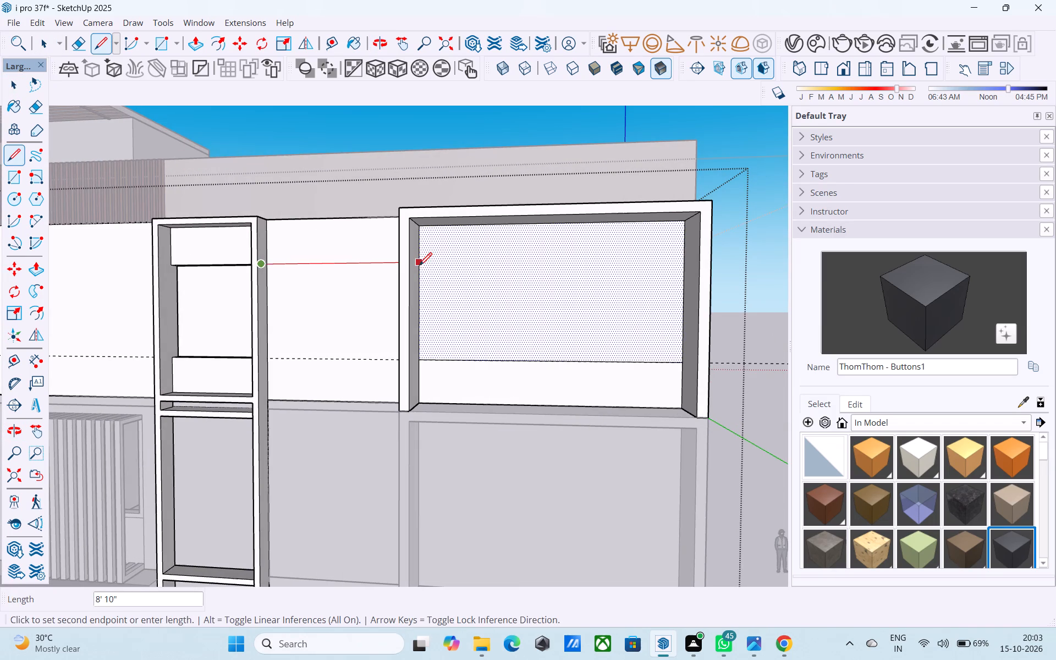
click(419, 267)
click(686, 263)
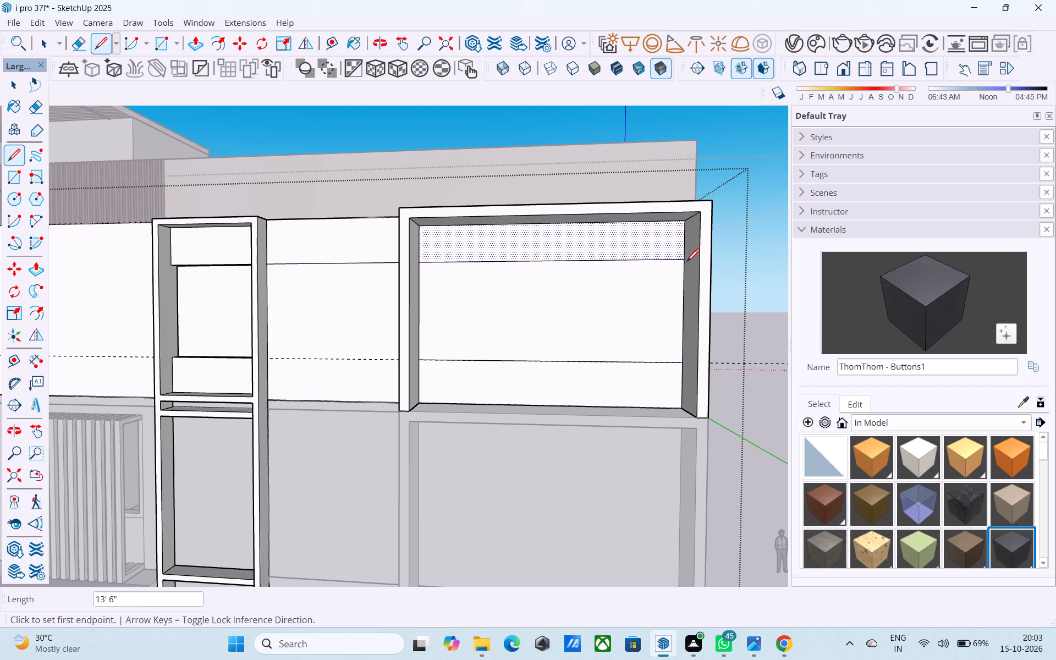
key(space)
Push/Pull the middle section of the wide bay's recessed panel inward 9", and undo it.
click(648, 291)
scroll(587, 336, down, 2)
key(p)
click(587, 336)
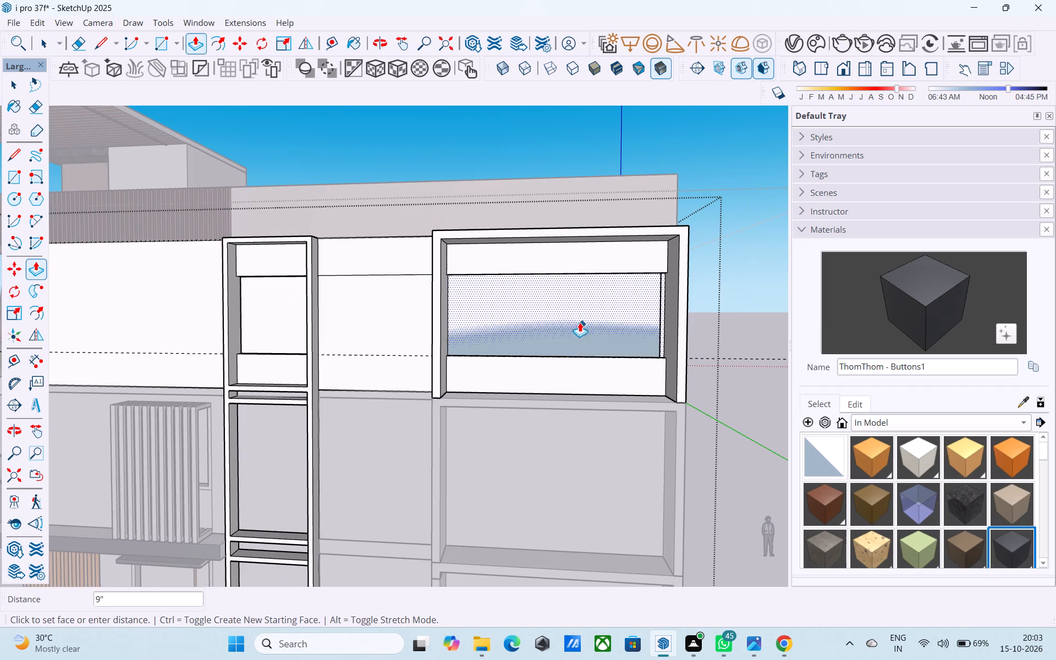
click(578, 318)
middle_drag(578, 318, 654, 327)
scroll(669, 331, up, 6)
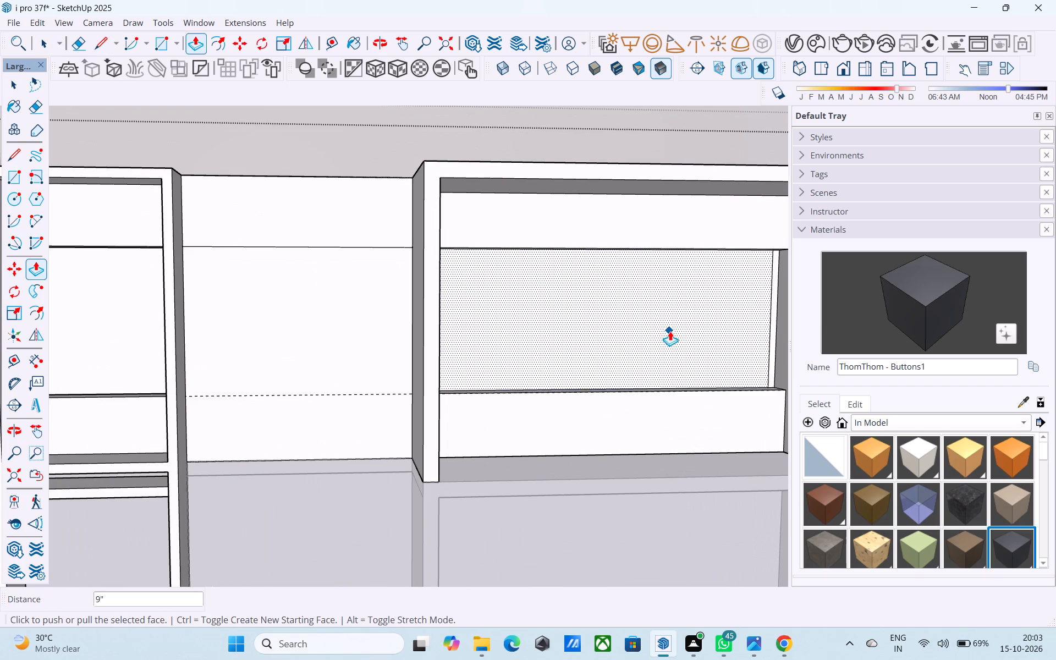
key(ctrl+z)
Push/Pull the middle section of the wide bay's recessed panel inward 9" to form a window opening.
shift+middle_drag(670, 331, 608, 328)
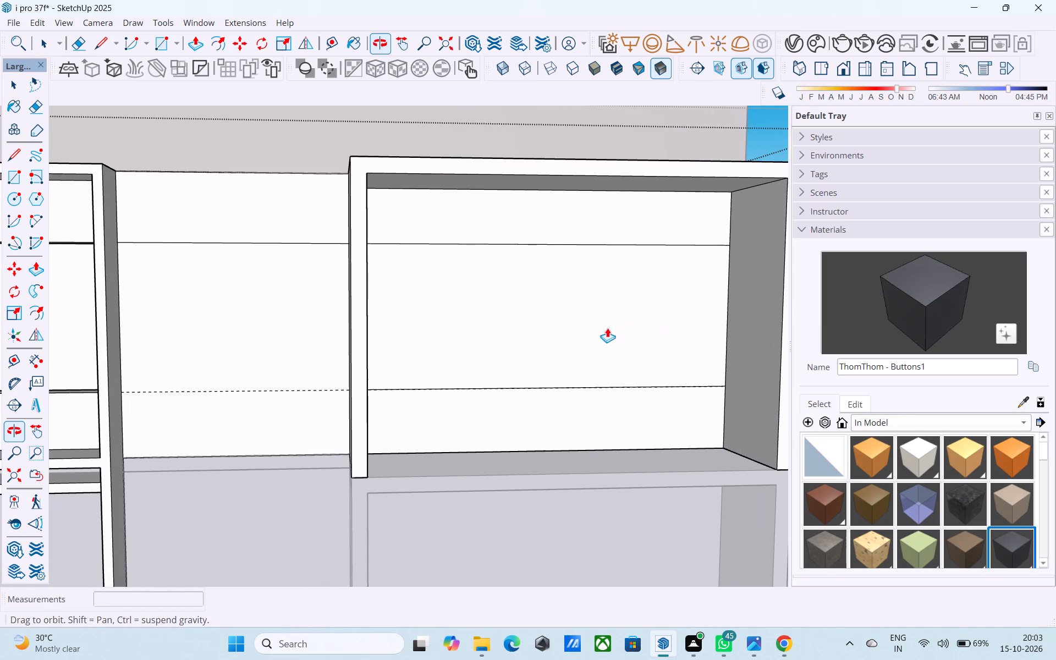
scroll(585, 327, up, 3)
middle_drag(581, 323, 645, 324)
scroll(590, 328, up, 1)
scroll(645, 324, down, 3)
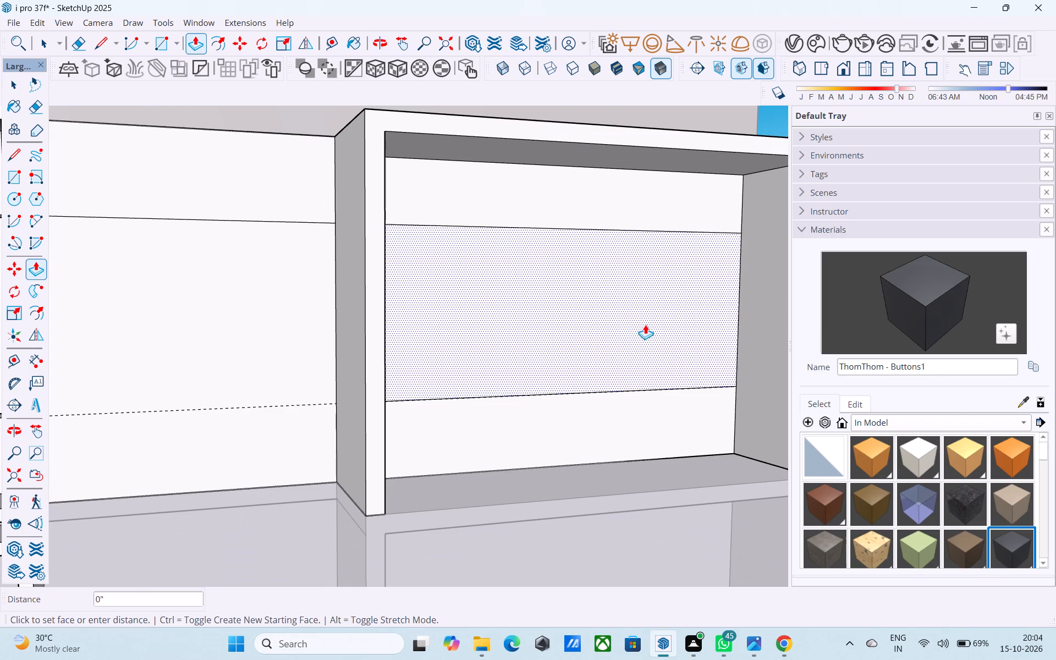
click(645, 324)
click(607, 309)
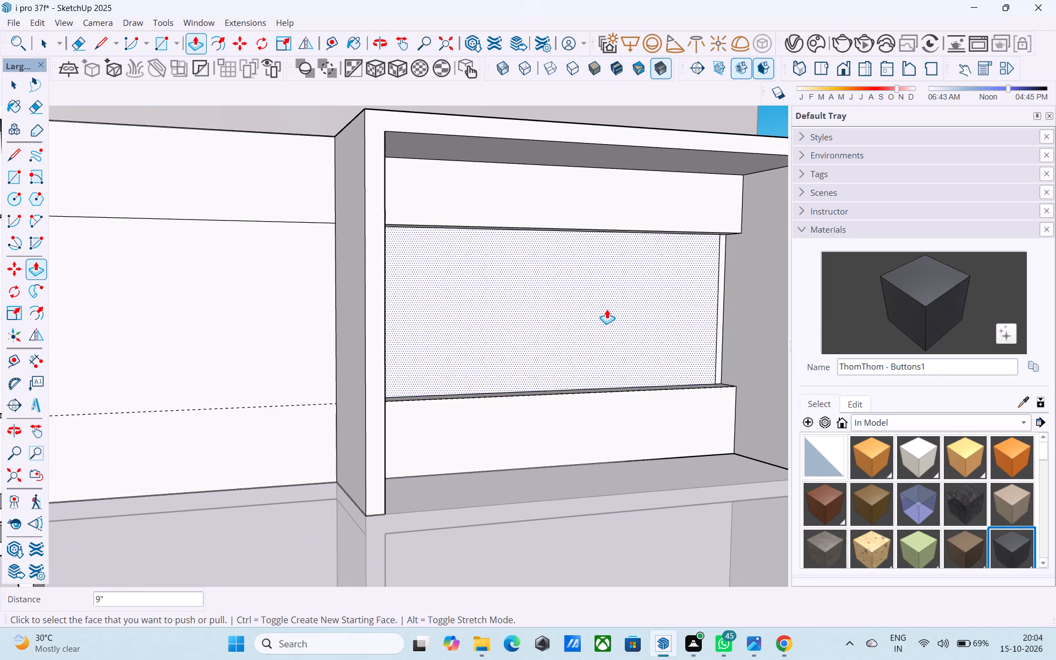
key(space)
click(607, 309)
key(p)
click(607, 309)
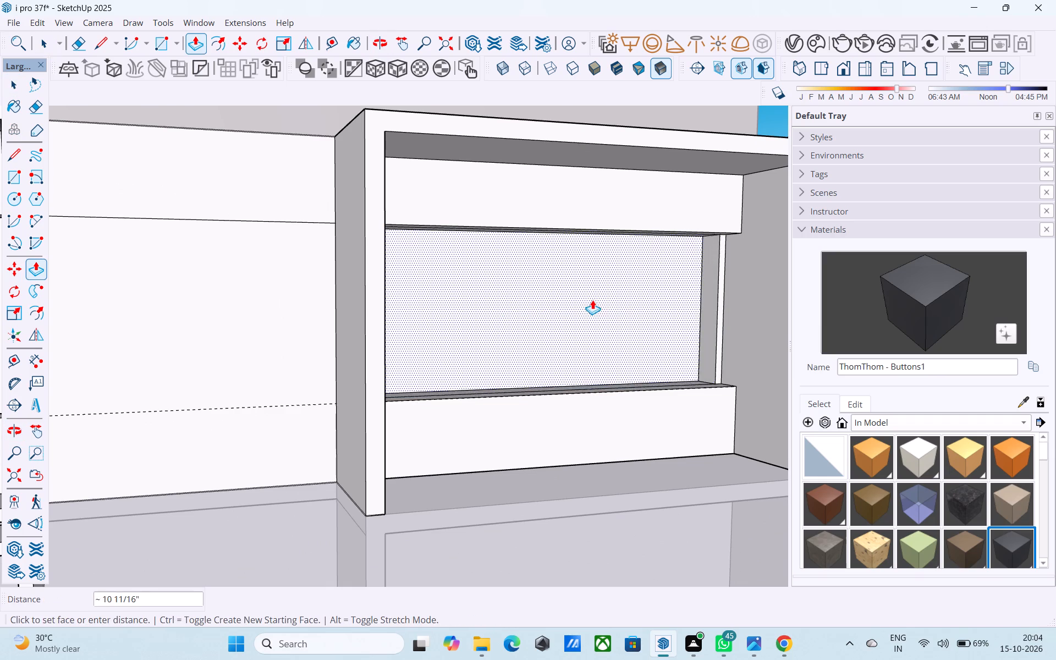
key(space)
Delete the back face of the wide bay's window recess to open it through the wall.
click(596, 299)
key(Delete)
Inspect the wide bay's cut-through window opening and the room behind it from inside and outside.
scroll(596, 300, up, 4)
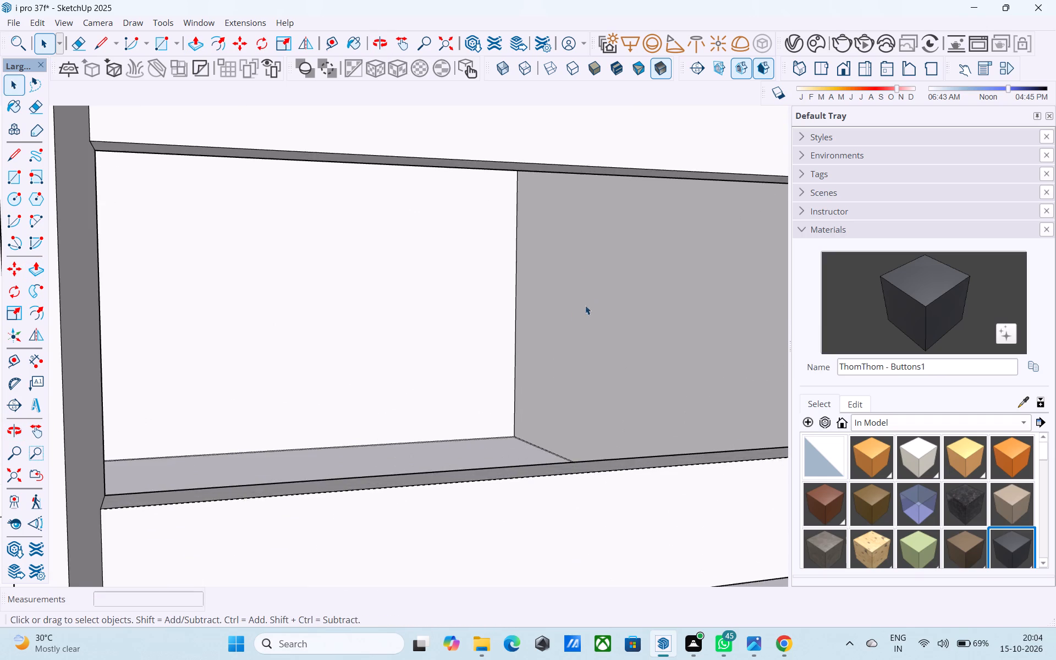
middle_click(570, 311)
scroll(560, 314, up, 8)
middle_drag(507, 324, 756, 343)
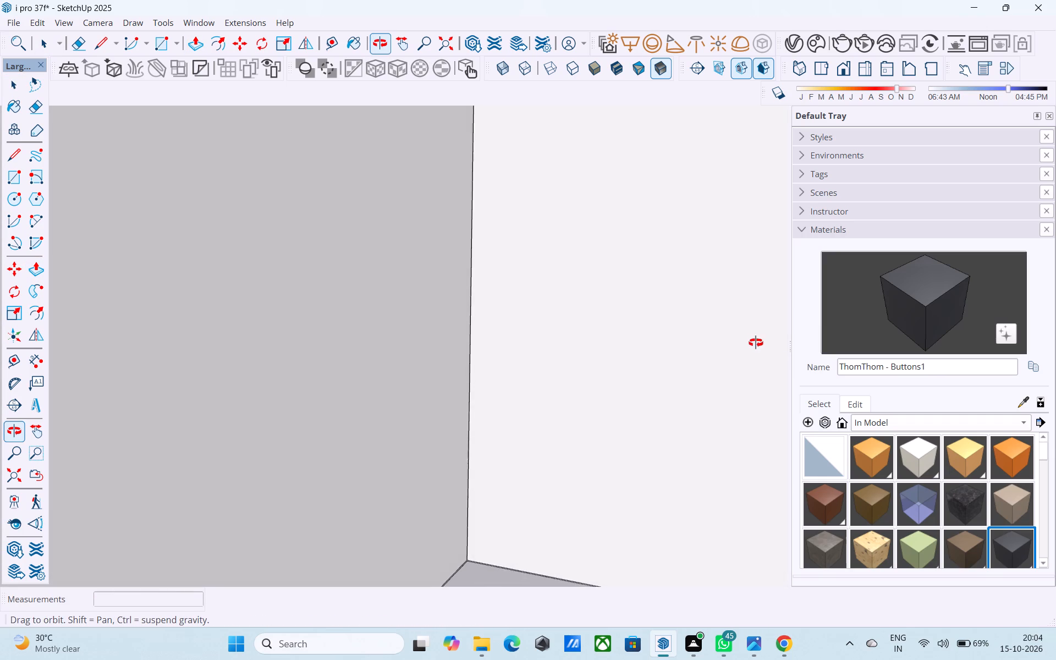
middle_drag(756, 343, 543, 351)
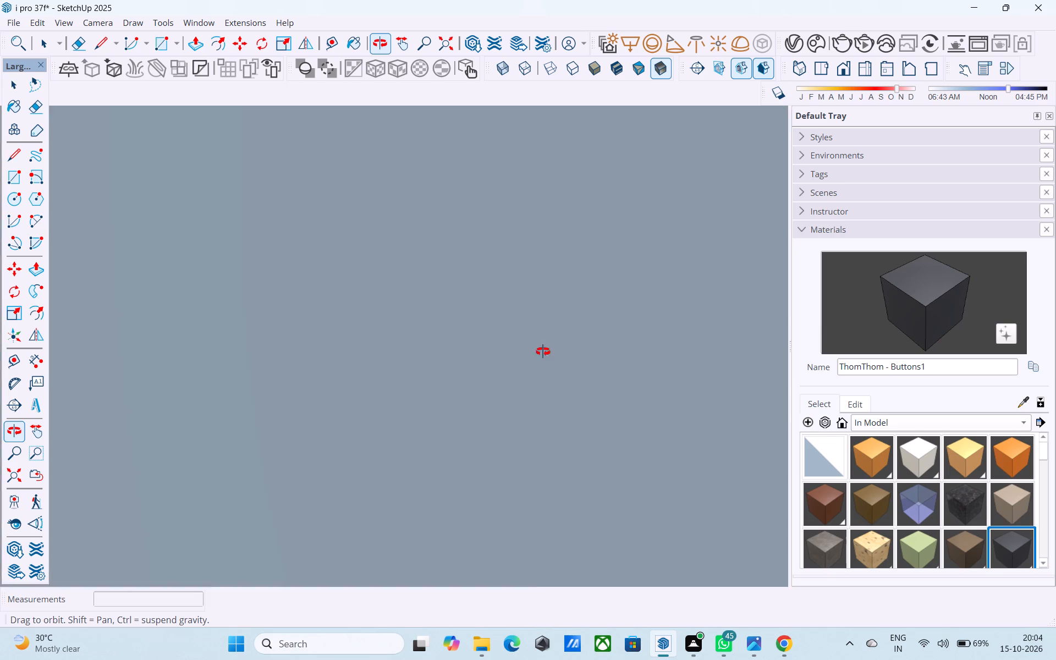
middle_drag(543, 351, 333, 353)
shift+middle_drag(499, 359, 485, 343)
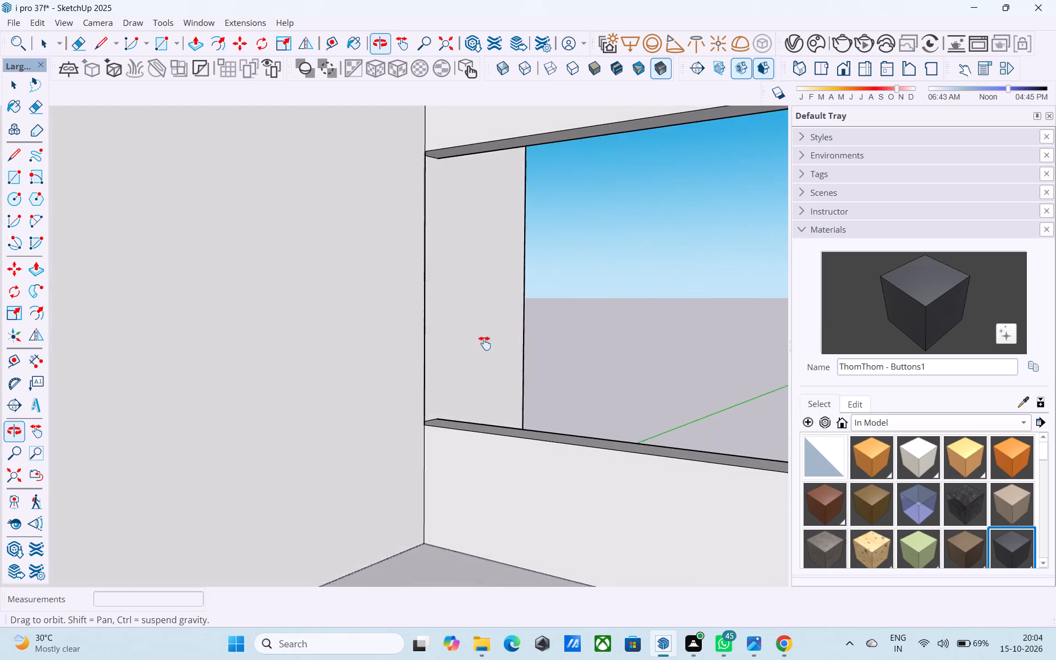
shift+middle_drag(485, 343, 197, 350)
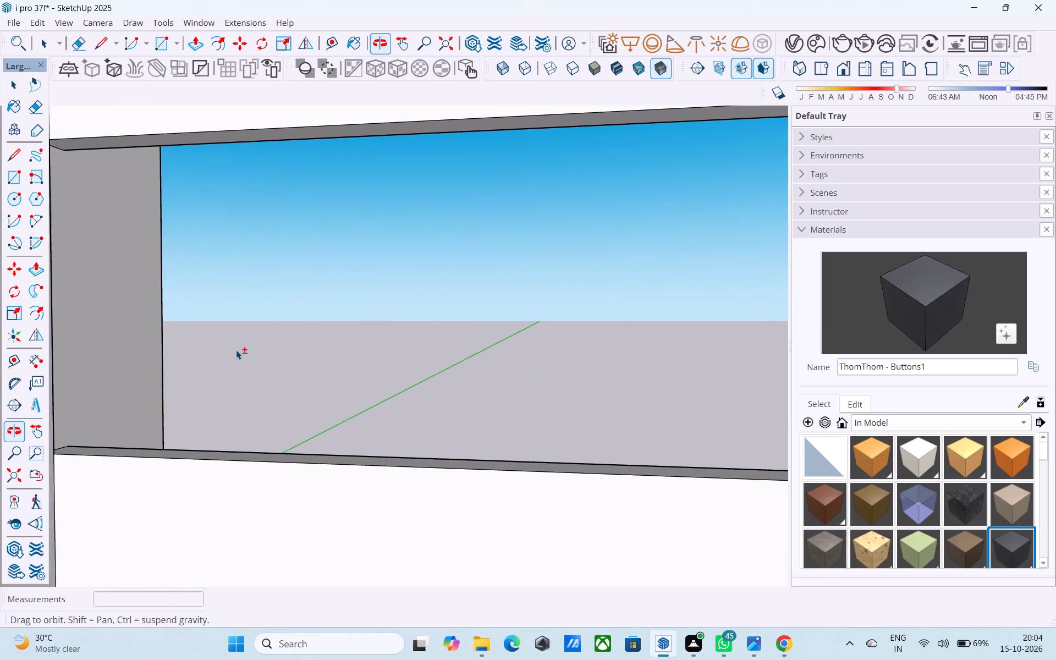
shift+middle_drag(565, 339, 493, 358)
scroll(493, 358, up, 20)
scroll(493, 358, up, 2)
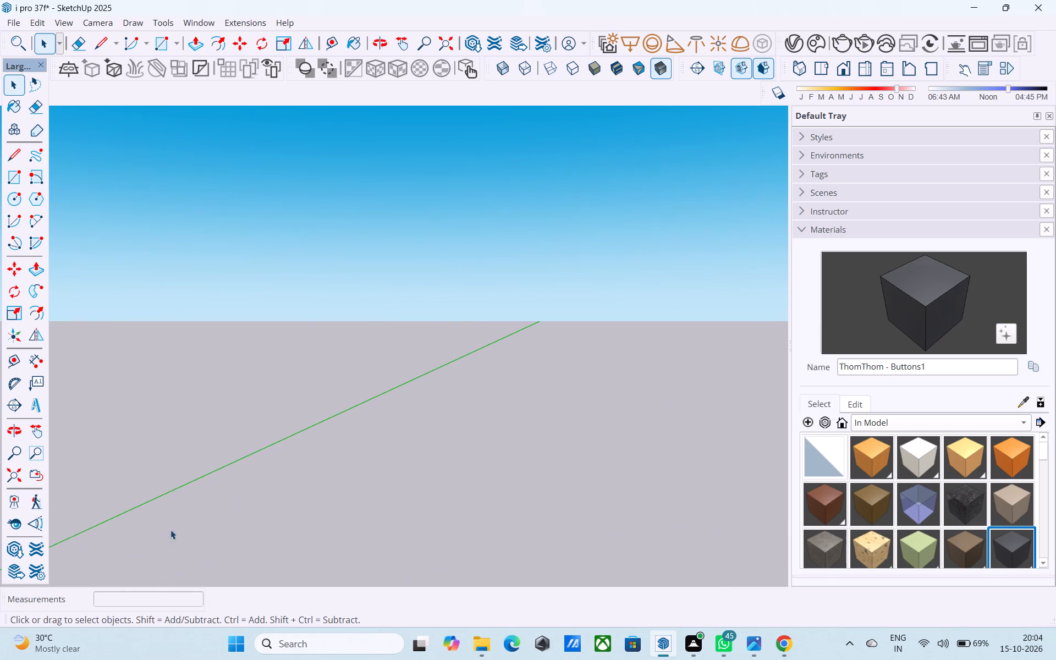
click(12, 518)
drag(213, 482, 1029, 416)
drag(136, 415, 714, 431)
scroll(640, 416, down, 3)
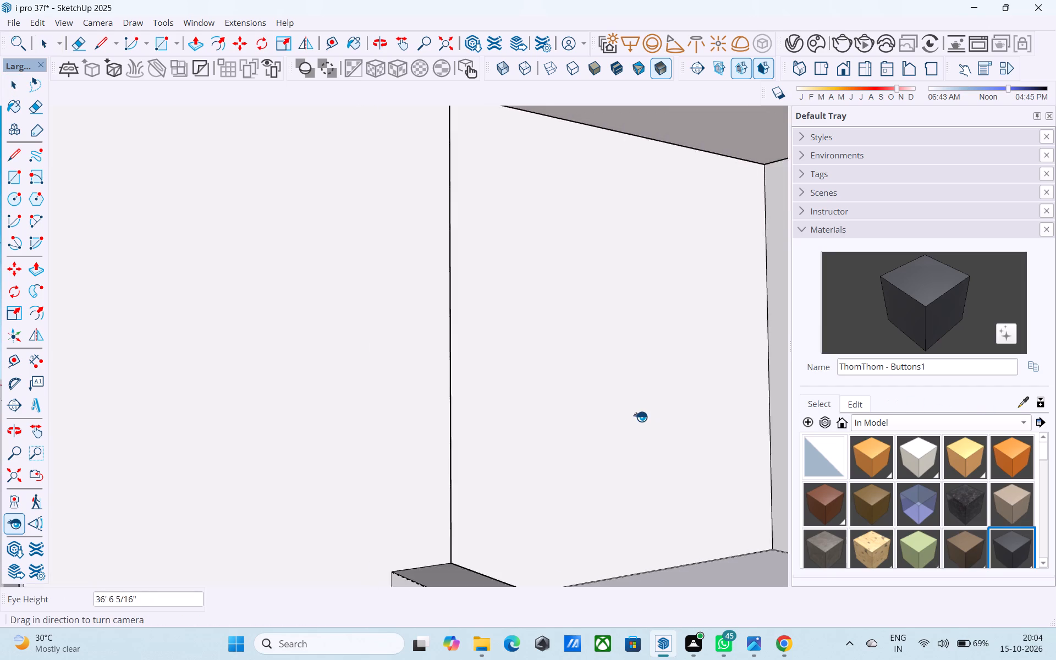
scroll(640, 416, down, 16)
middle_drag(555, 417, 586, 426)
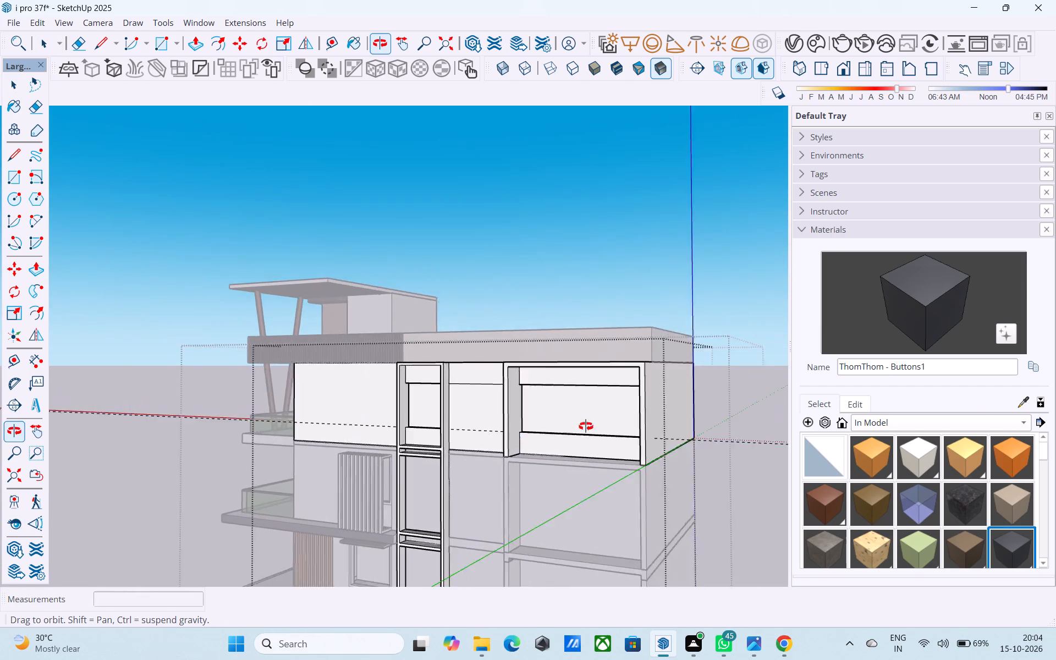
middle_drag(586, 426, 653, 419)
scroll(634, 404, up, 1)
scroll(610, 392, down, 4)
middle_drag(610, 392, 576, 382)
scroll(570, 384, up, 4)
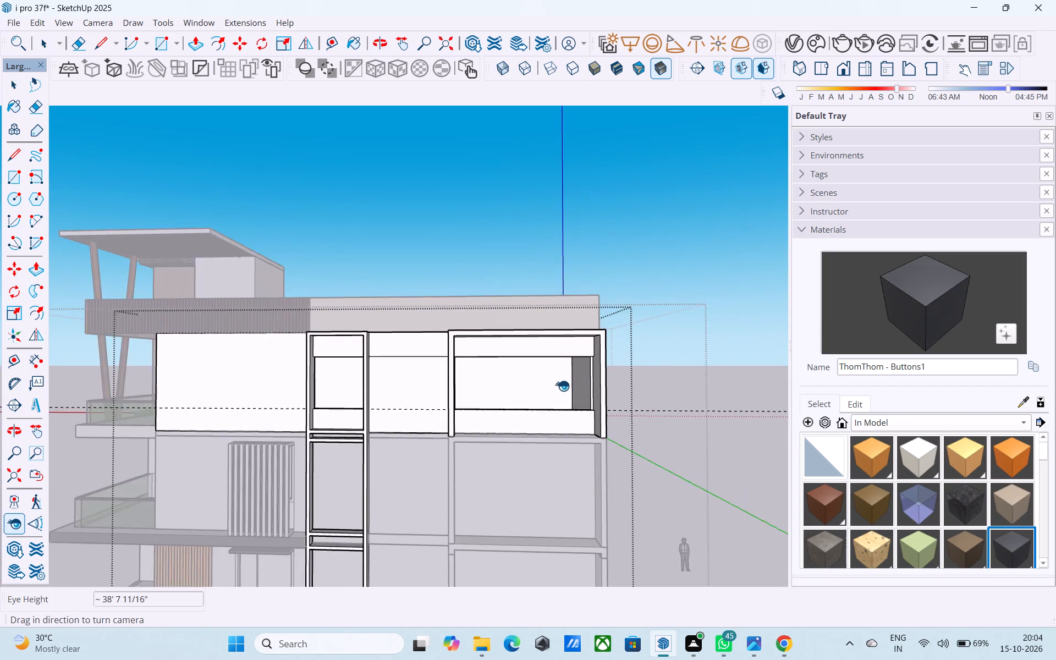
scroll(562, 386, up, 7)
Copy the short end edge on the underside of the wide opening's head 6' along its length, changing the copy distance to 8'.
key(space)
middle_drag(534, 377, 566, 383)
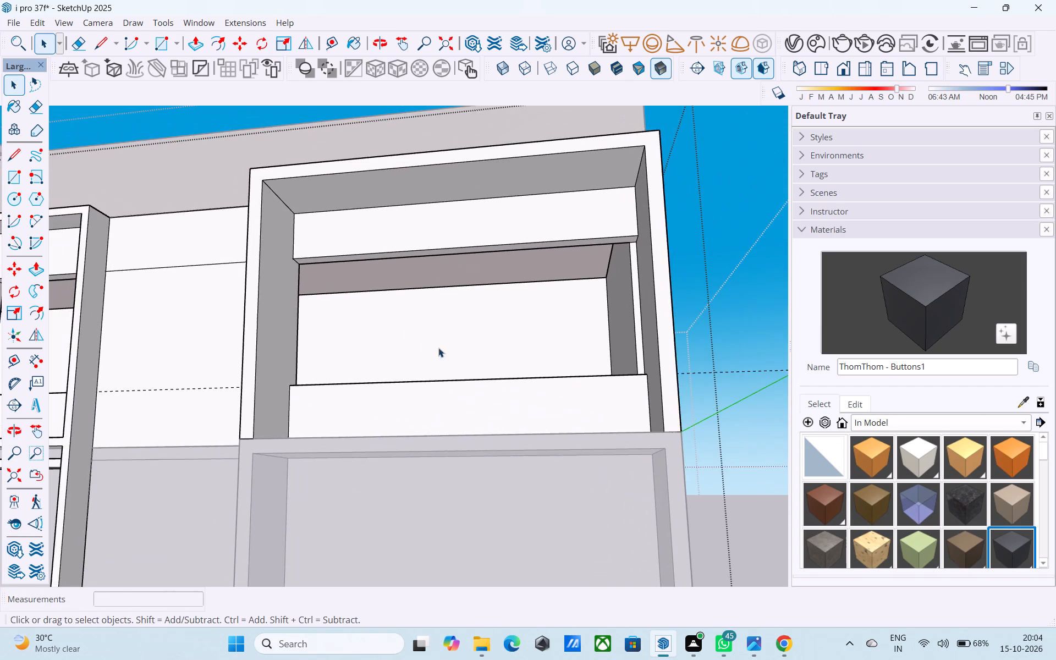
scroll(377, 304, up, 3)
scroll(382, 304, down, 3)
shift+middle_drag(386, 306, 477, 323)
shift+middle_drag(614, 321, 416, 326)
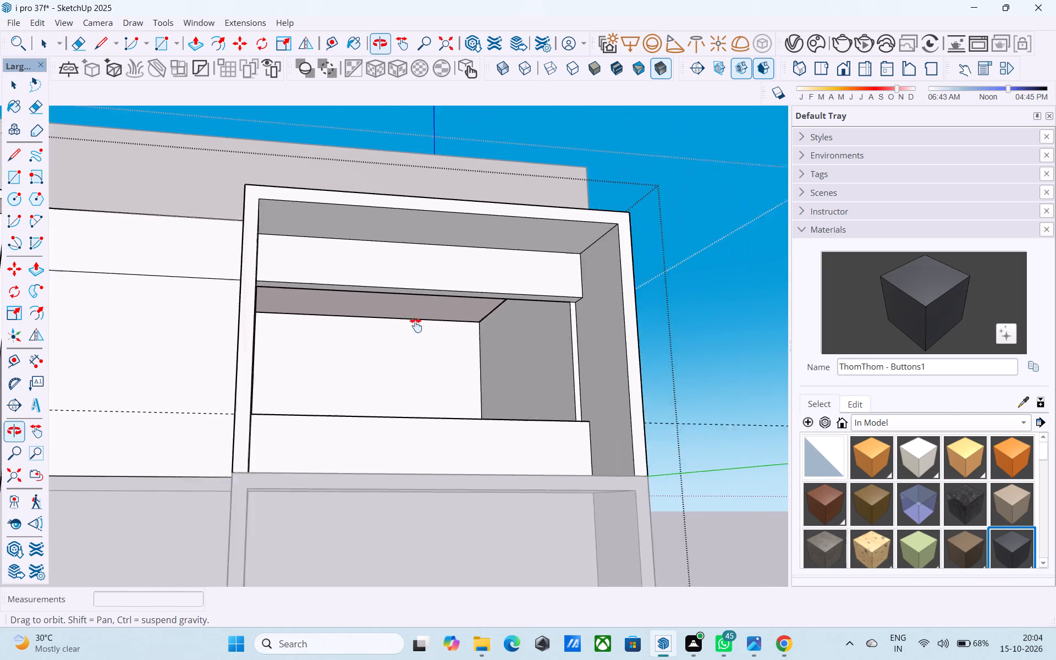
shift+middle_drag(416, 326, 415, 326)
scroll(558, 295, up, 3)
shift+middle_drag(515, 309, 528, 300)
scroll(528, 300, up, 3)
click(558, 301)
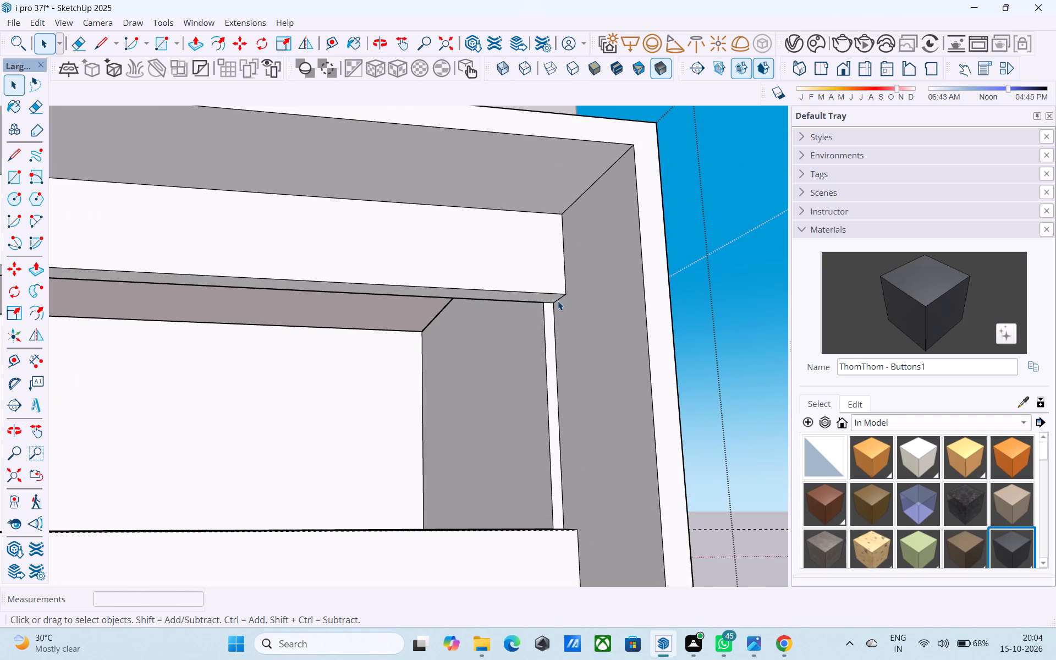
key(m)
click(562, 294)
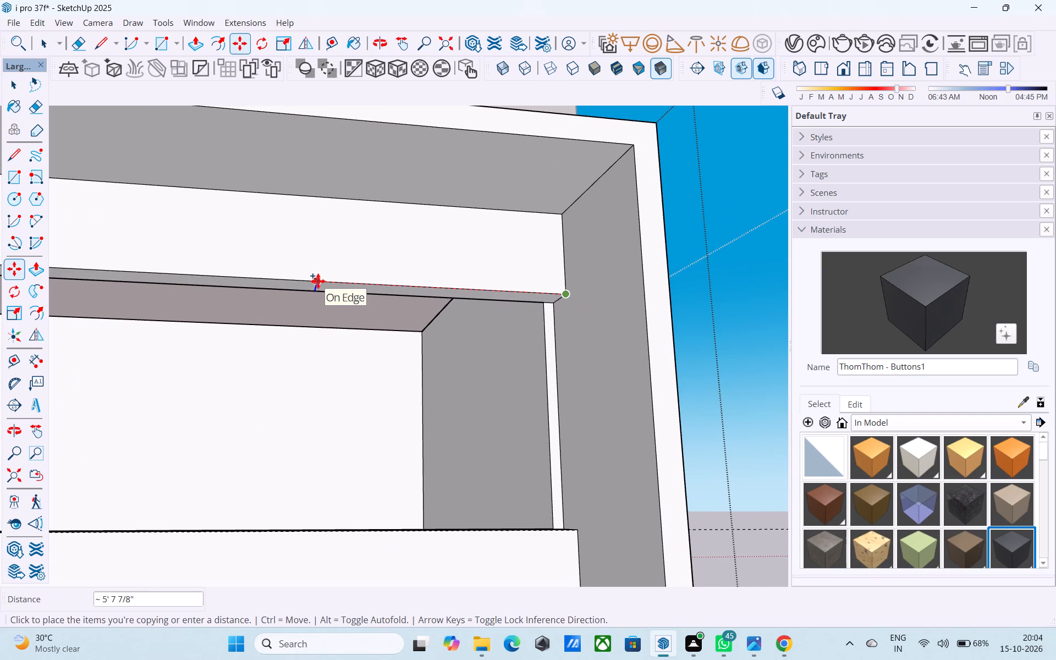
text(6')
key(Return)
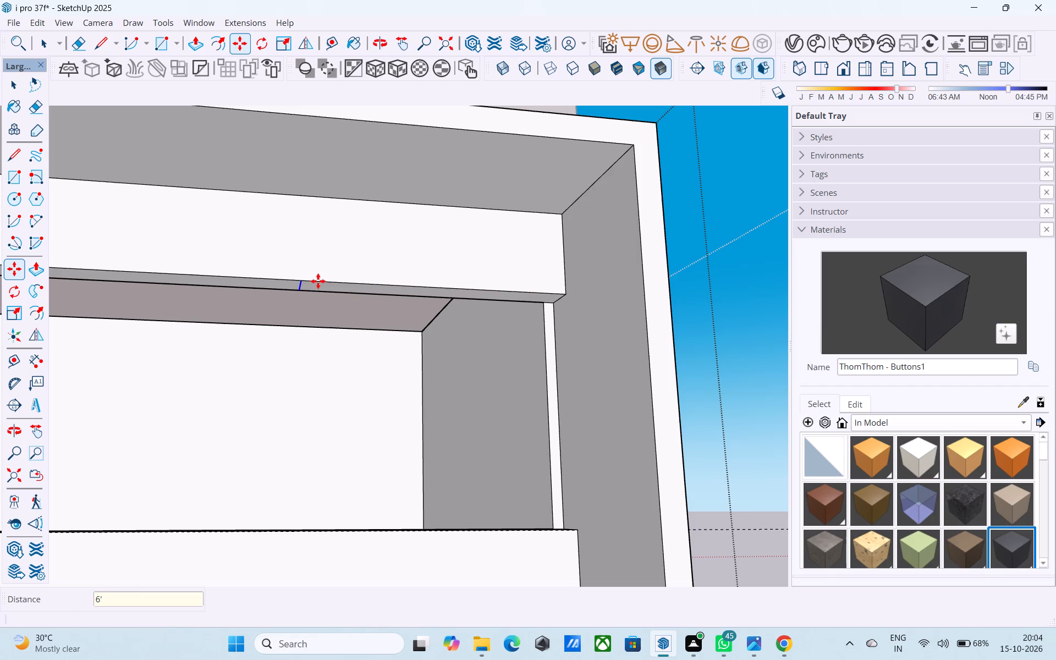
text(8')
key(Return)
key(space)
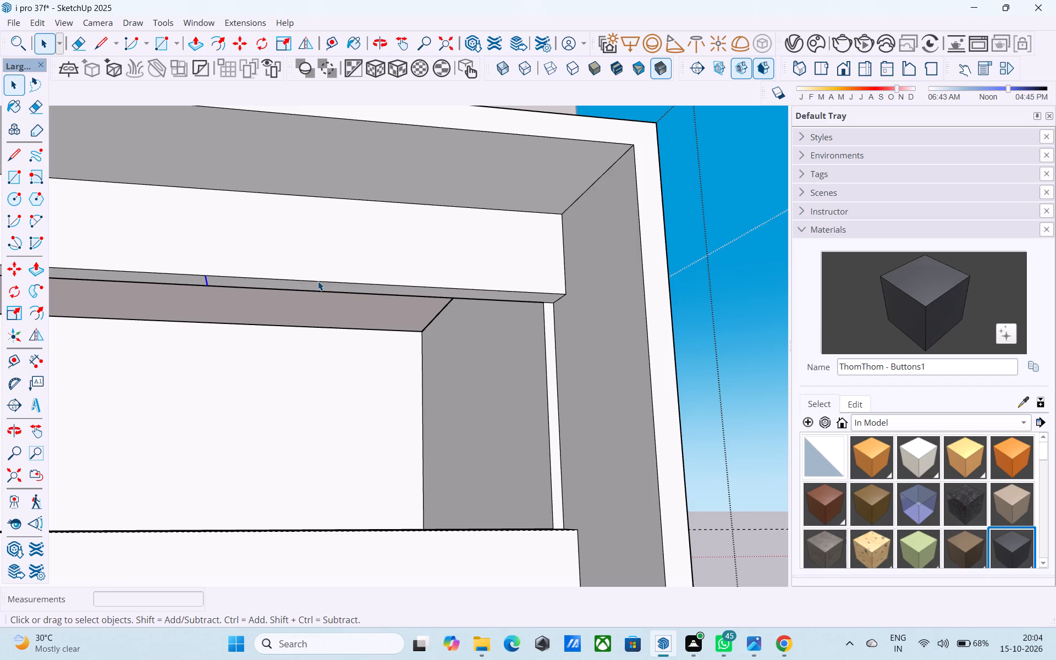
Push/Pull the divided-off section of the wide opening's head underside about 5' 2 5/8" down to the sill, filling that part.
scroll(318, 279, down, 6)
middle_drag(350, 299, 458, 201)
scroll(458, 238, down, 2)
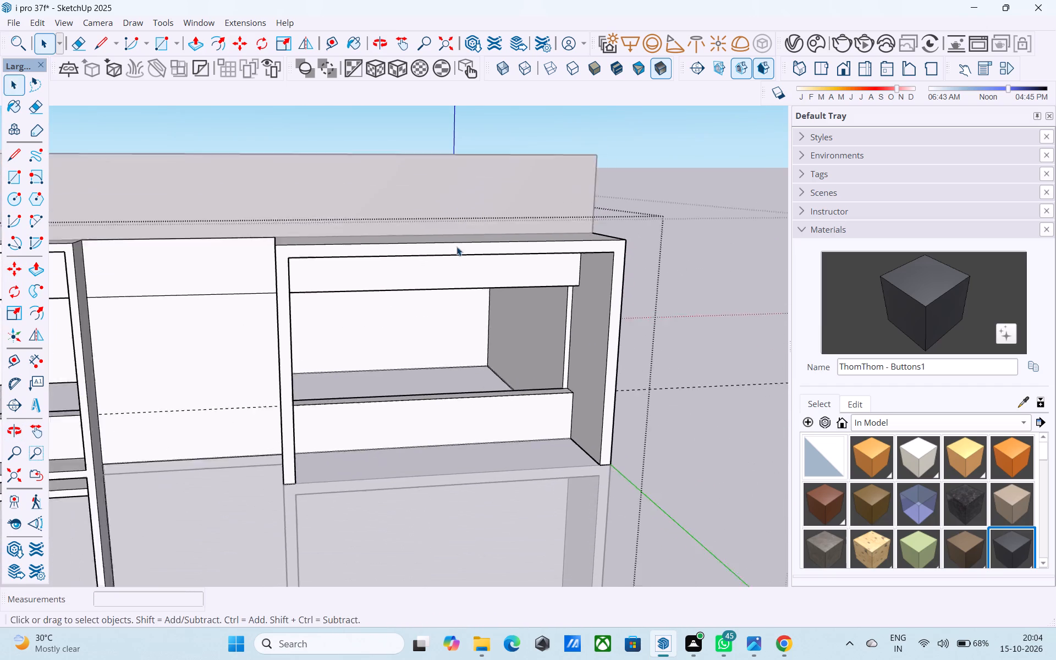
scroll(457, 246, down, 1)
shift+middle_drag(460, 330, 438, 252)
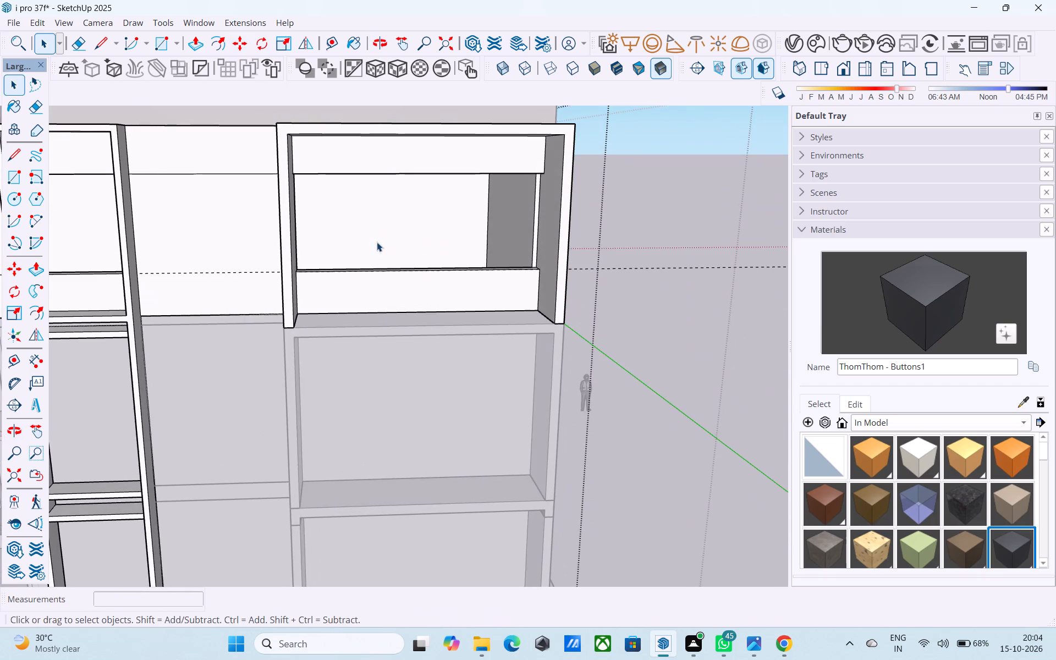
shift+middle_drag(377, 242, 386, 177)
middle_drag(386, 172, 382, 255)
scroll(380, 244, up, 8)
click(367, 253)
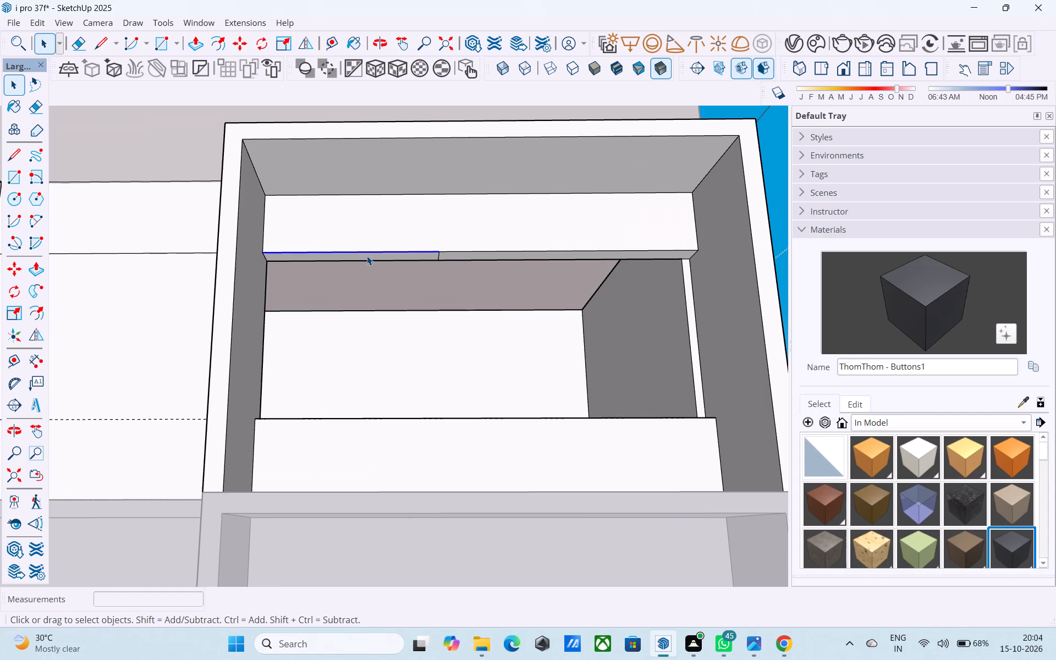
click(367, 257)
key(p)
click(367, 258)
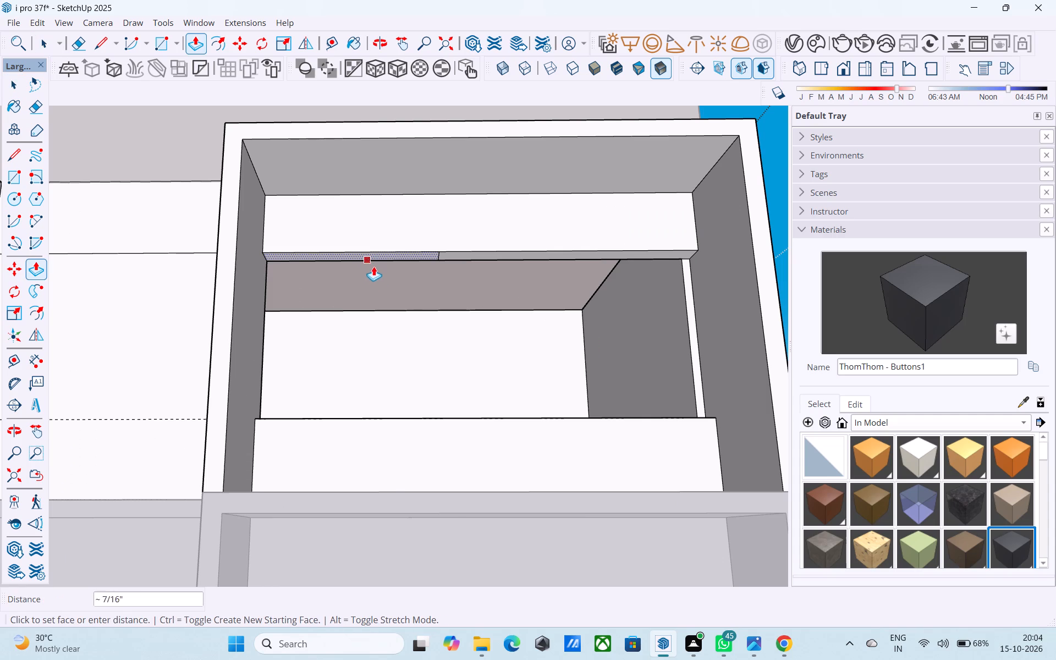
key(space)
click(382, 261)
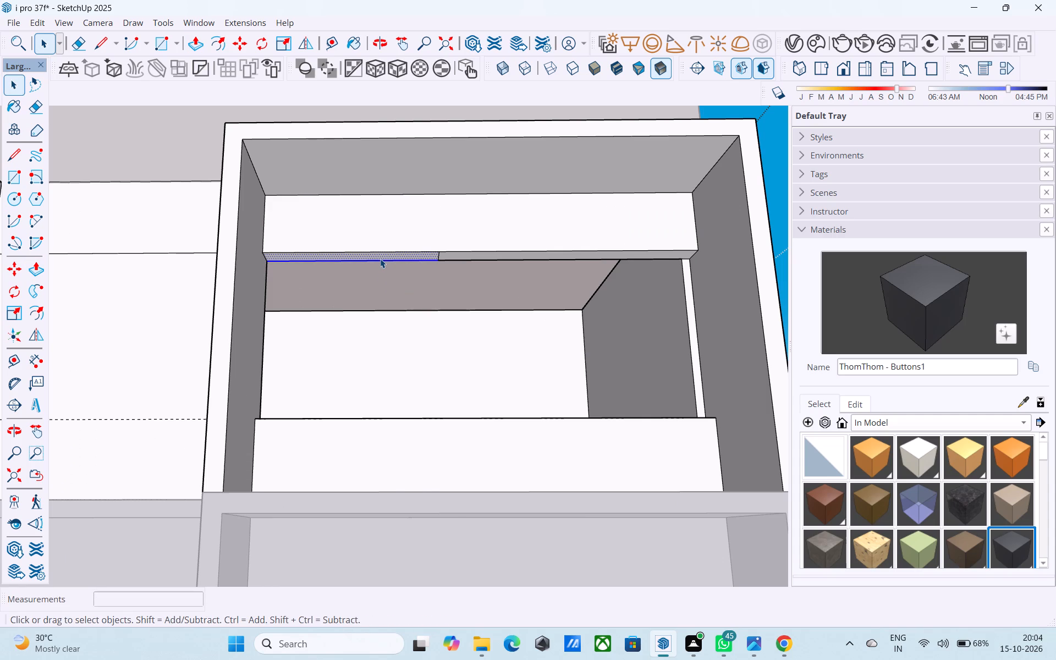
click(380, 258)
key(p)
click(378, 255)
scroll(384, 283, down, 2)
middle_drag(383, 282, 374, 144)
middle_drag(365, 392, 277, 423)
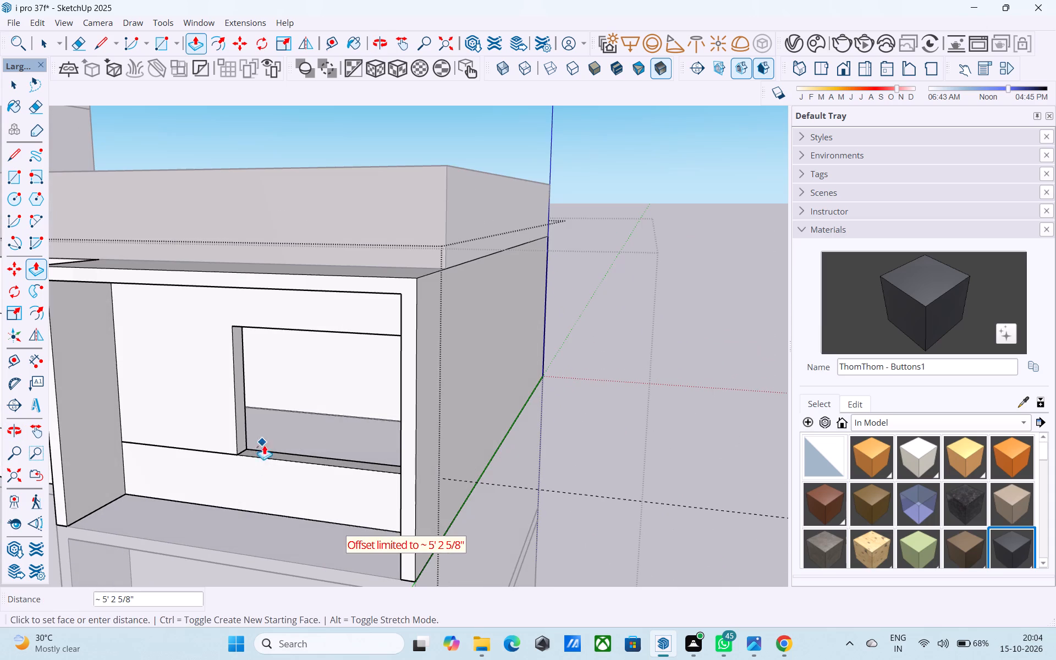
click(257, 471)
middle_drag(254, 465, 340, 361)
key(space)
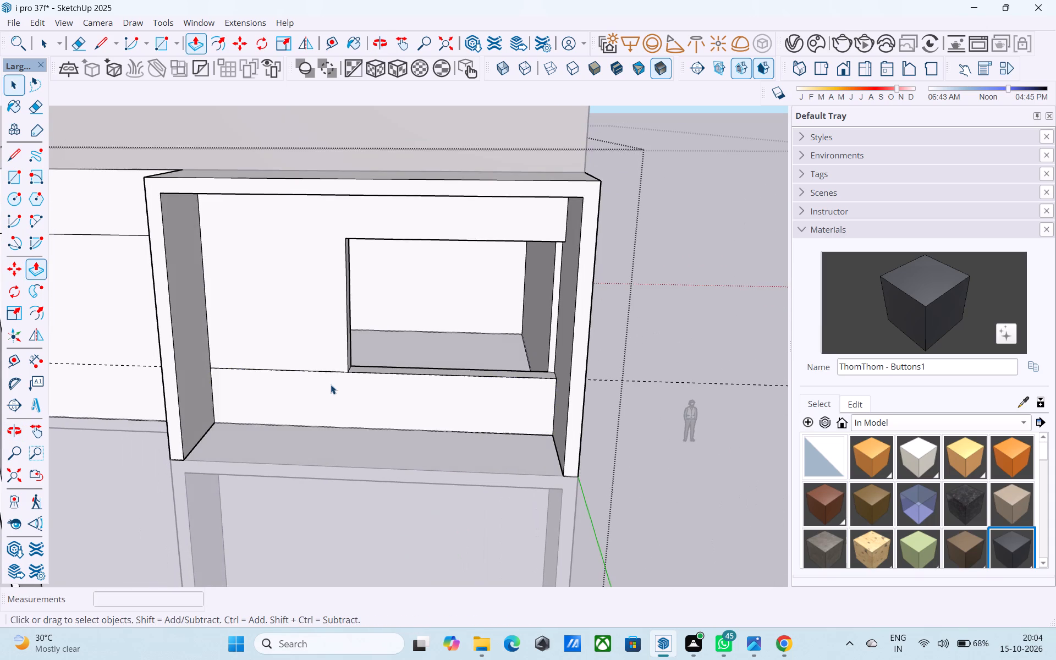
Push/Pull the side face of the remaining window opening across to the bay's end upright to close the opening completely.
scroll(331, 384, down, 5)
middle_drag(413, 406, 493, 341)
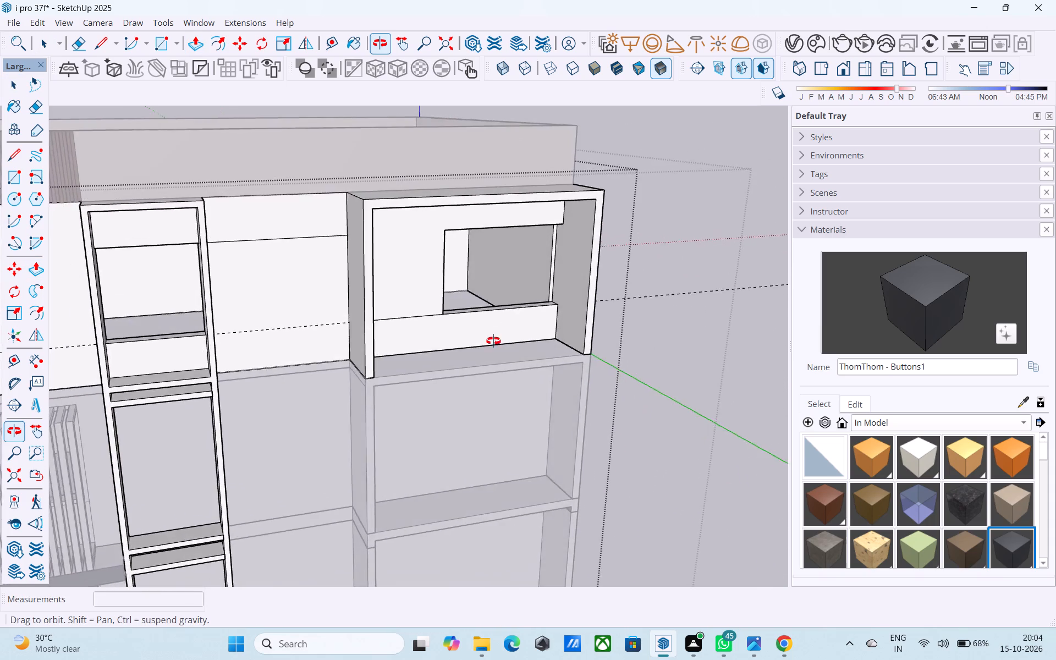
middle_drag(493, 341, 300, 364)
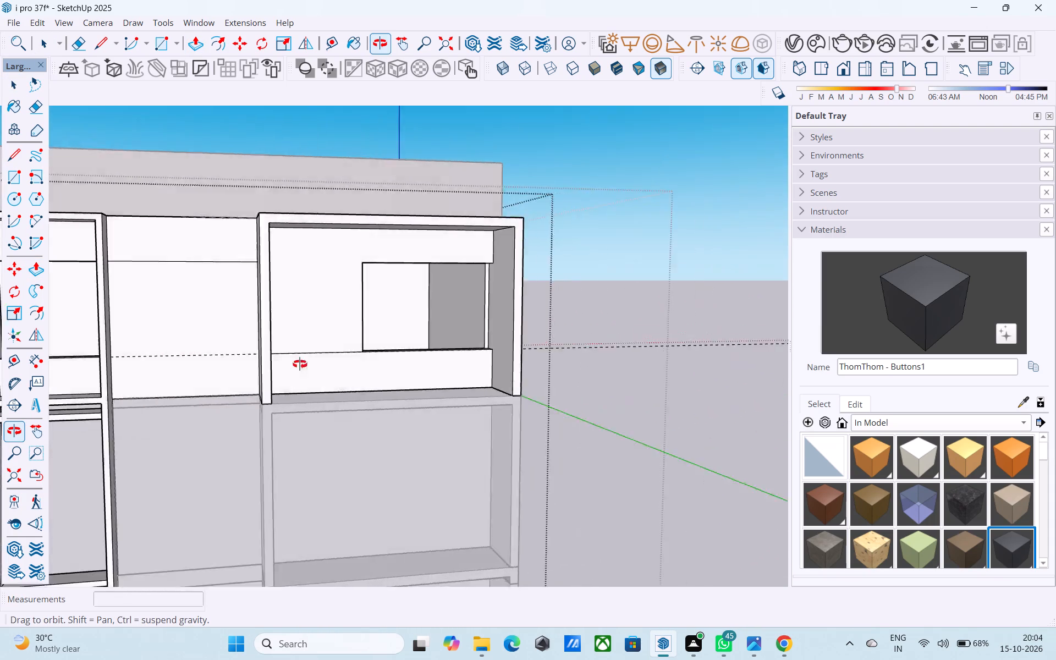
middle_drag(300, 364, 166, 364)
scroll(204, 311, up, 5)
click(240, 298)
scroll(240, 298, up, 1)
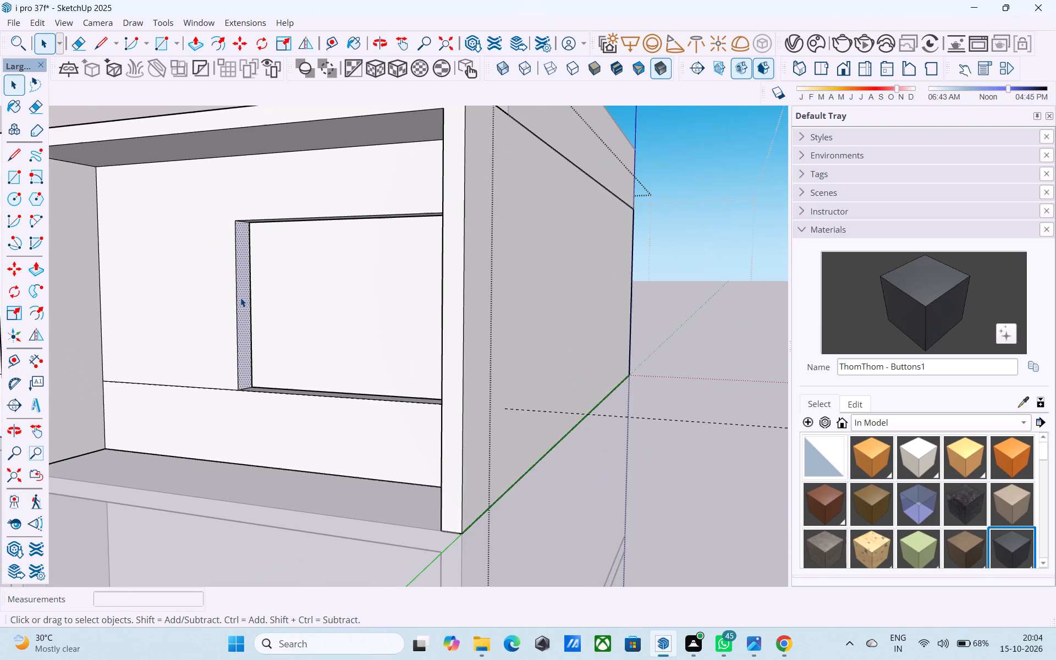
scroll(240, 298, up, 1)
key(p)
click(240, 298)
scroll(362, 323, down, 1)
middle_drag(375, 327, 504, 307)
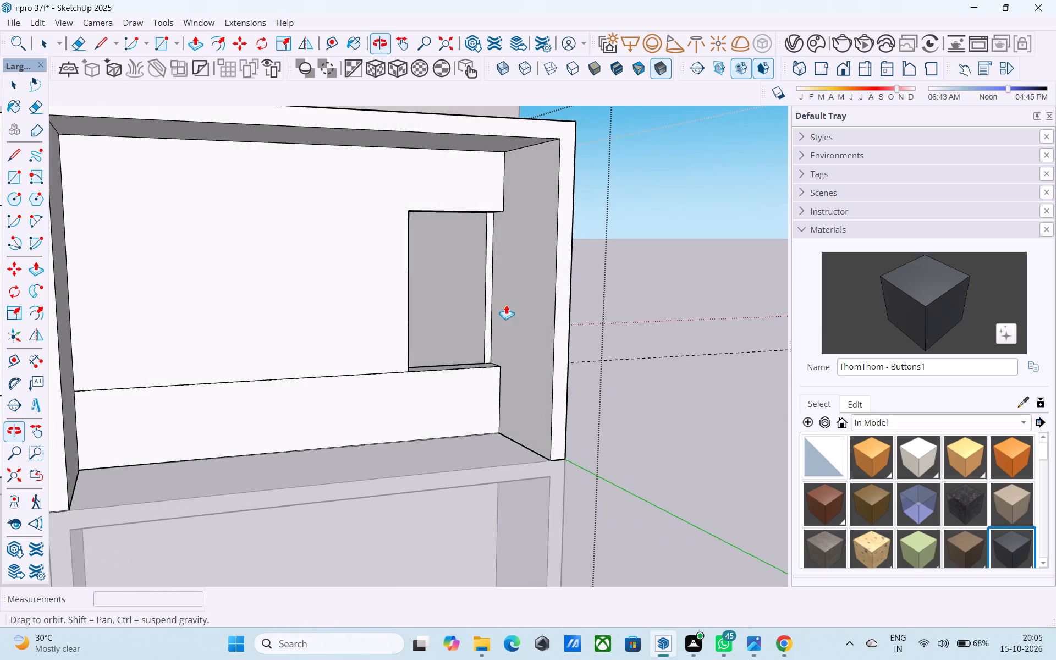
click(516, 292)
scroll(503, 290, down, 7)
key(space)
Erase the leftover horizontal sill line across the wide bay's filled recessed panel.
key(e)
drag(430, 323, 426, 337)
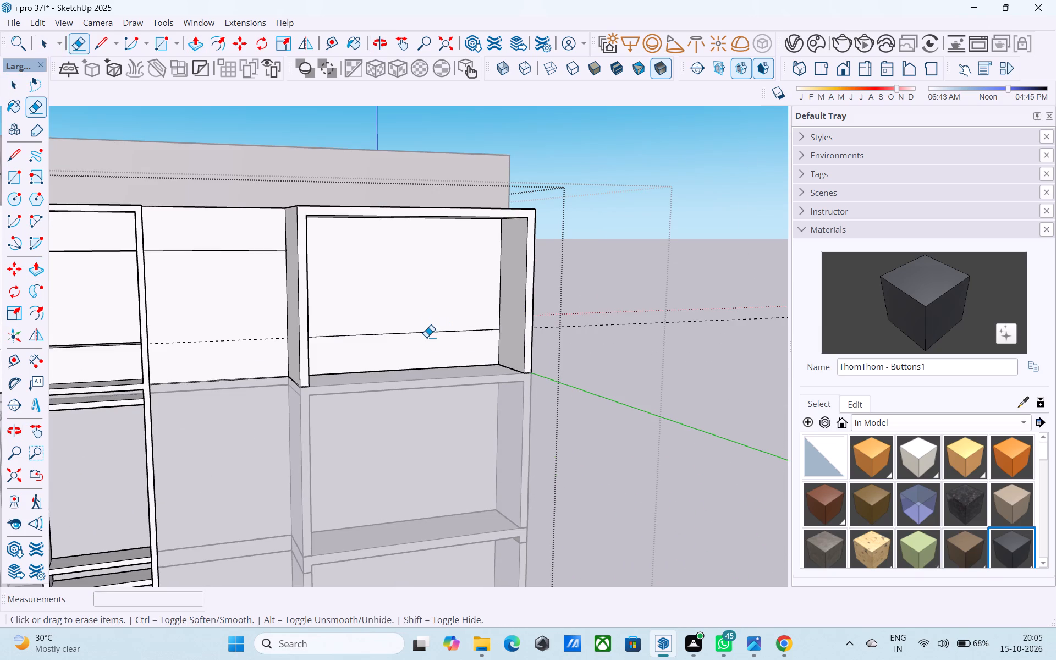
drag(426, 337, 425, 343)
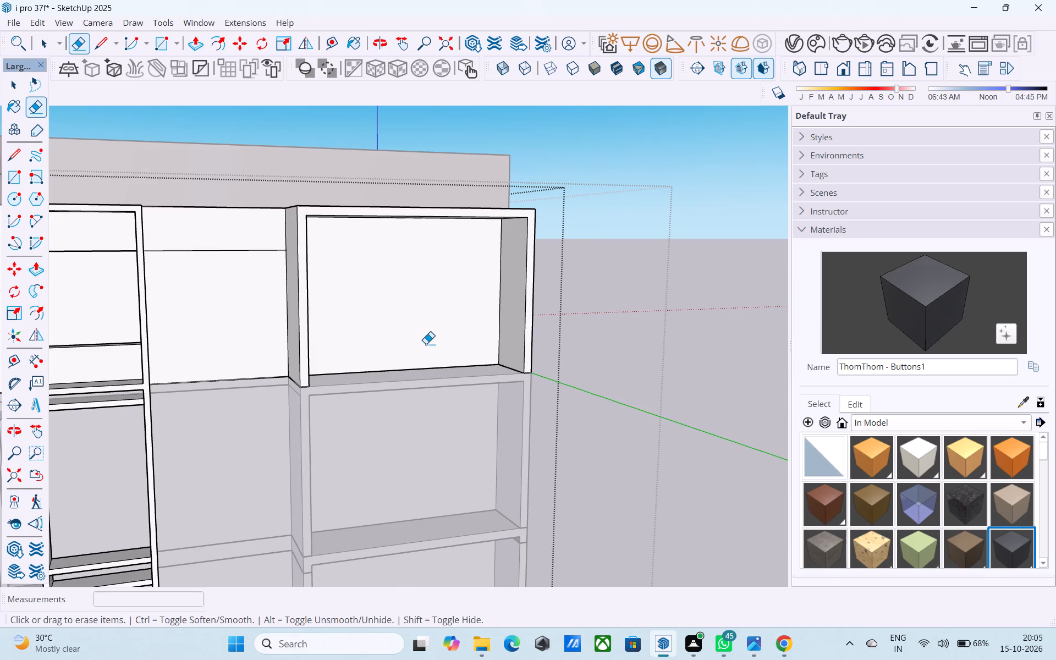
middle_drag(426, 342, 355, 355)
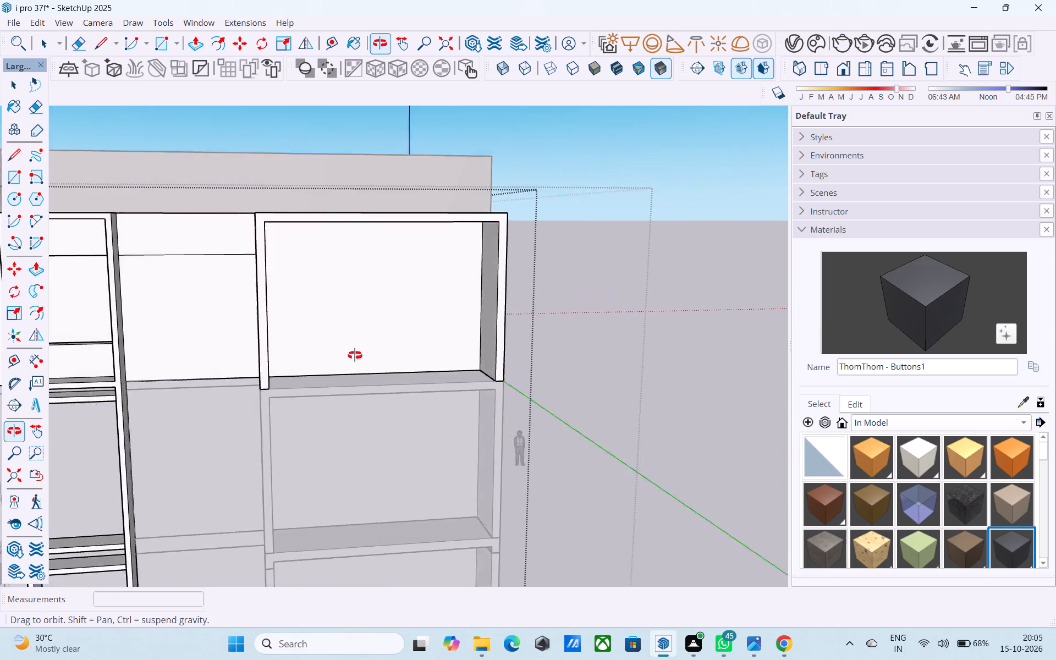
middle_drag(355, 355, 285, 365)
key(space)
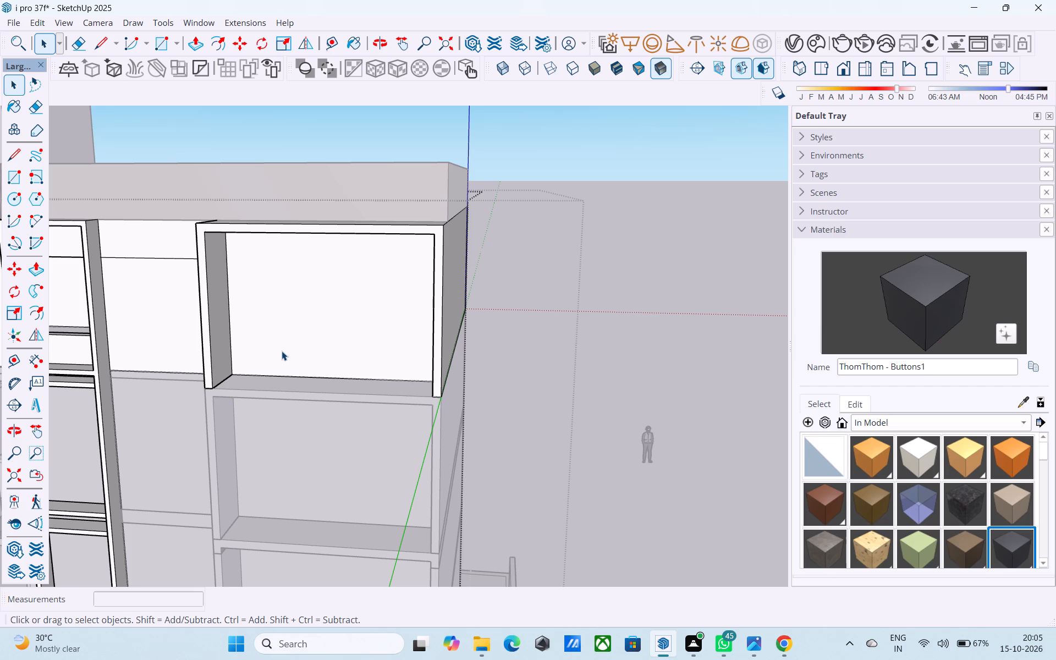
Draw a 2.5' line upward from the bottom corner along the inner front edge of the wide bay's end upright.
key(space)
scroll(289, 382, down, 3)
middle_drag(290, 384, 318, 393)
middle_drag(318, 393, 503, 443)
shift+middle_drag(554, 455, 519, 399)
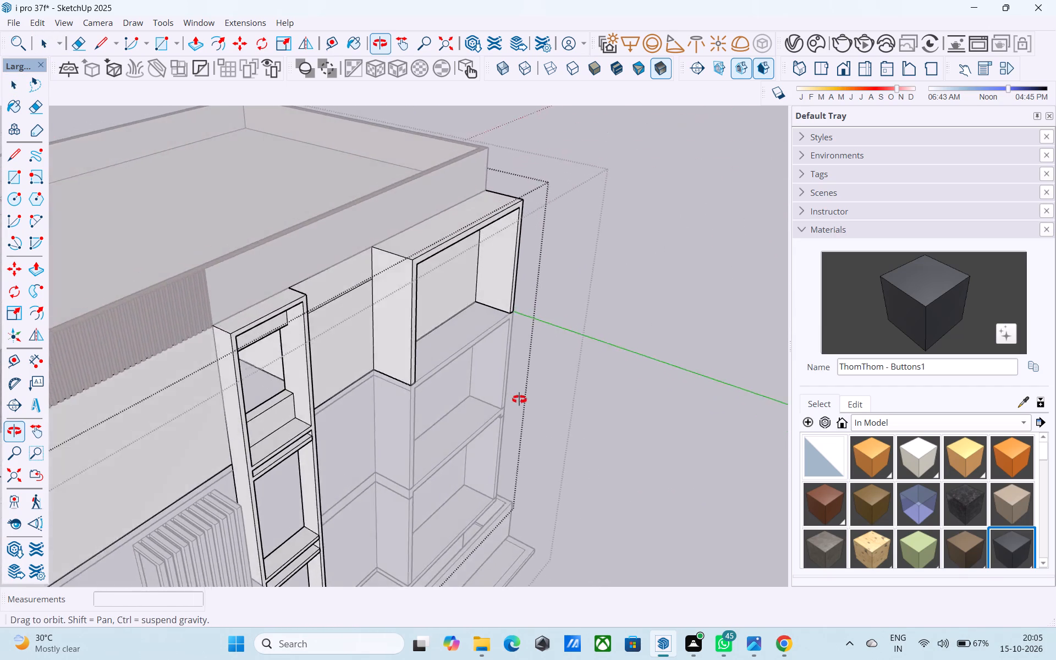
shift+middle_drag(519, 399, 505, 345)
scroll(505, 342, up, 5)
shift+middle_drag(519, 319, 530, 411)
scroll(504, 318, up, 2)
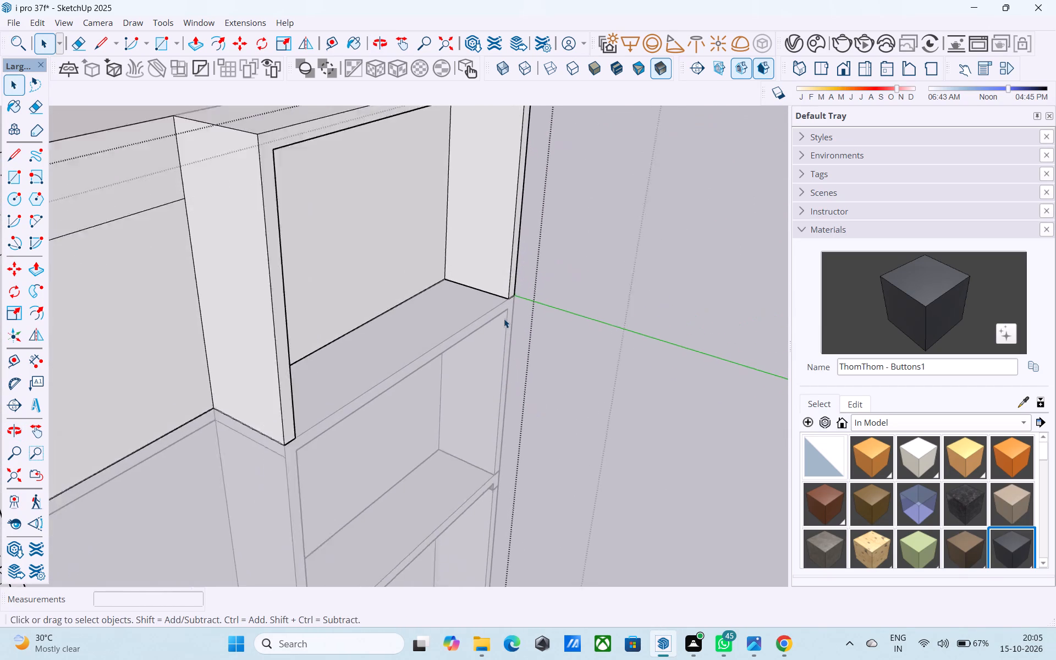
scroll(504, 318, up, 1)
click(510, 287)
key(l)
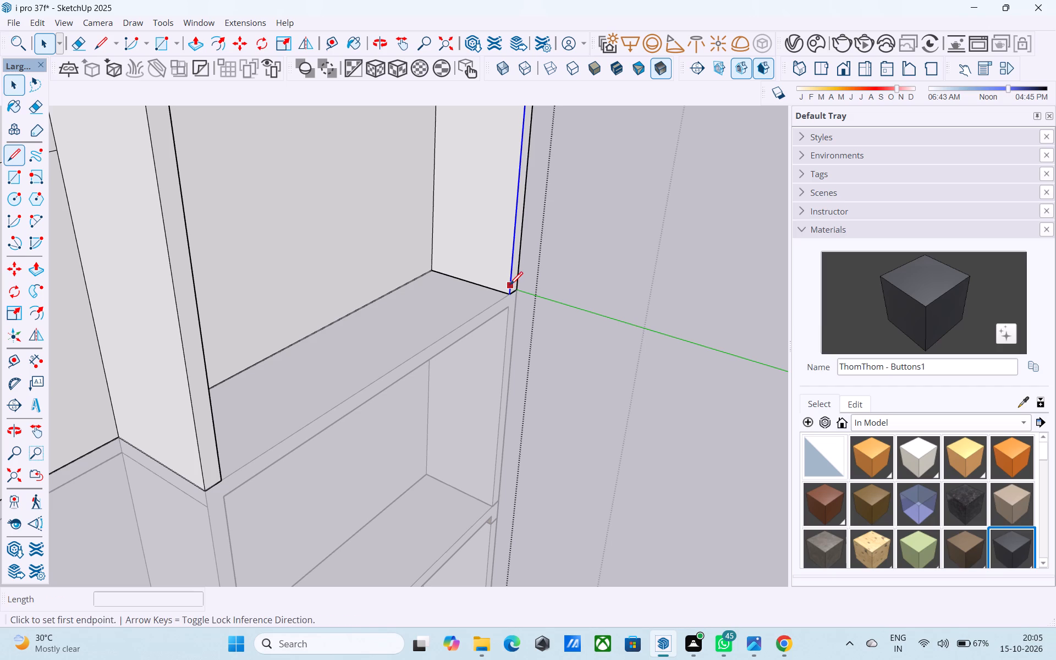
click(511, 295)
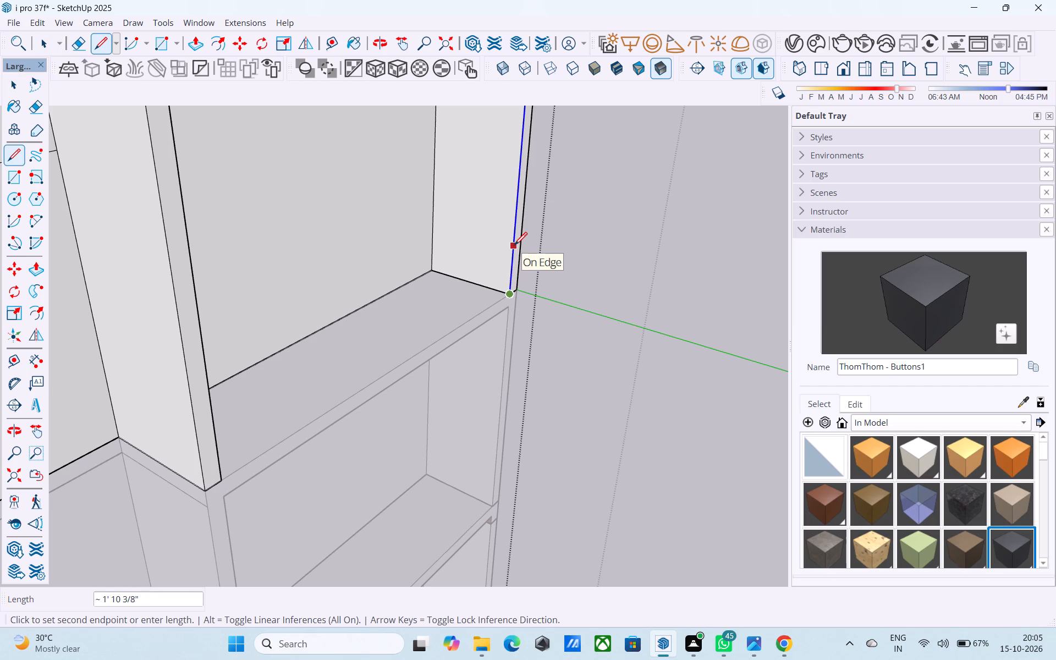
text(2.5')
key(Return)
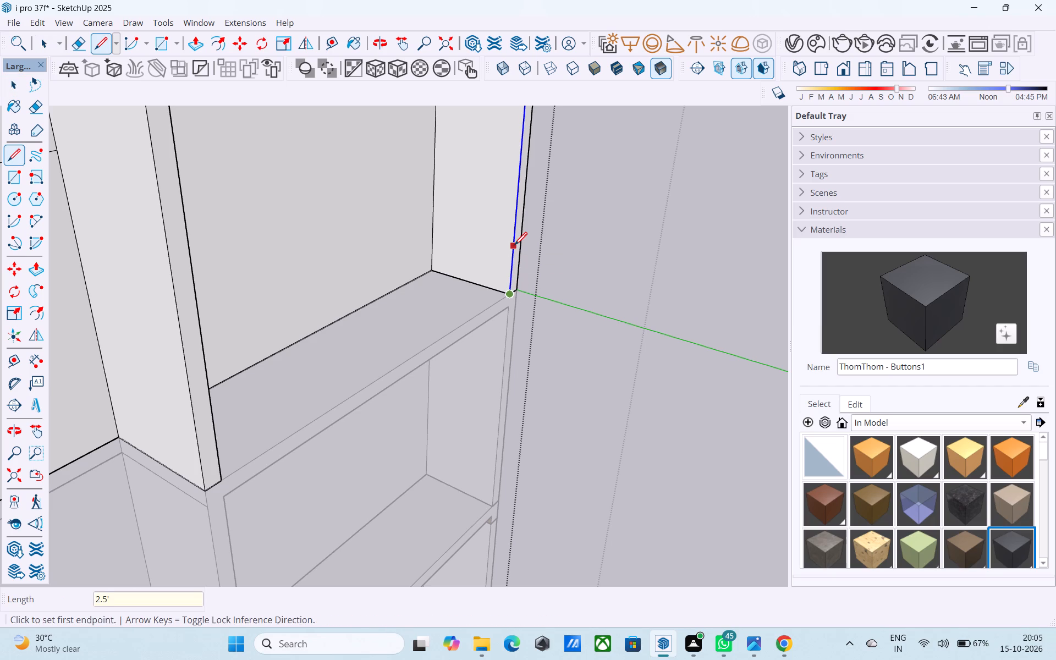
key(space)
Examine the side facade's stacked framed bays and the marked end upright from several angles and distances.
middle_drag(512, 246, 426, 218)
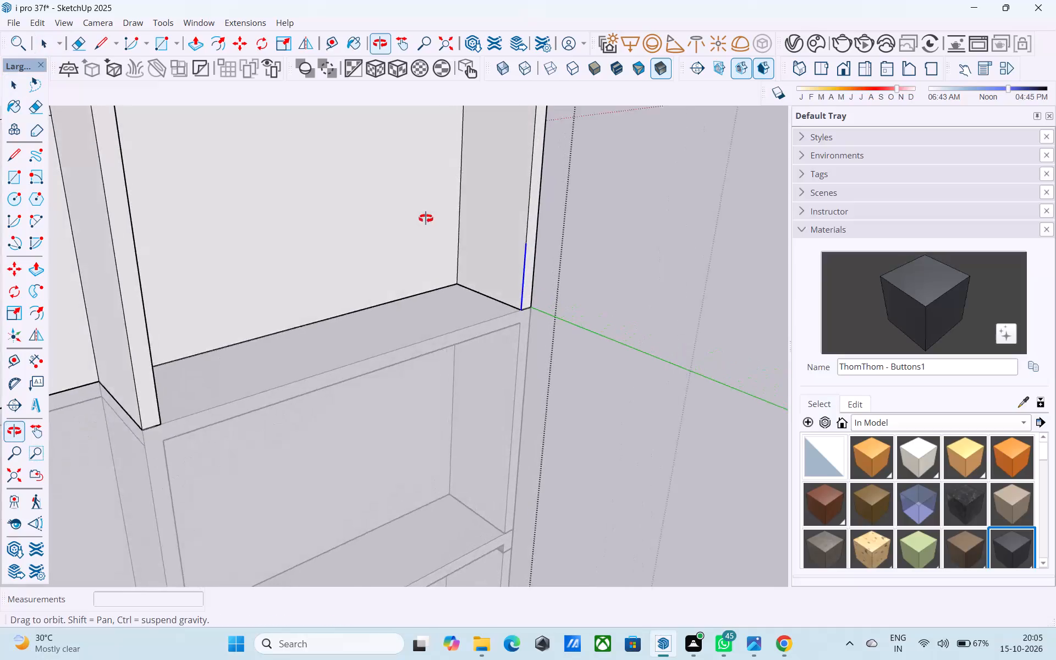
middle_drag(426, 218, 422, 216)
scroll(422, 216, down, 12)
middle_drag(410, 235, 383, 217)
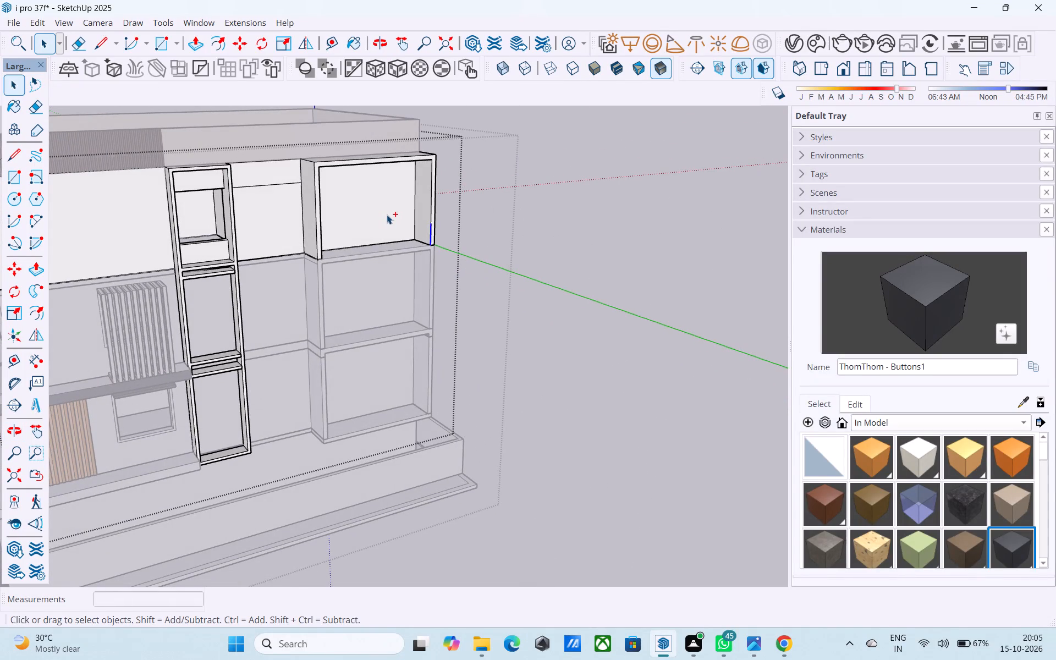
ctrl+middle_drag(387, 215, 337, 207)
ctrl+scroll(341, 208, down, 3)
middle_drag(336, 217, 356, 224)
scroll(336, 232, down, 4)
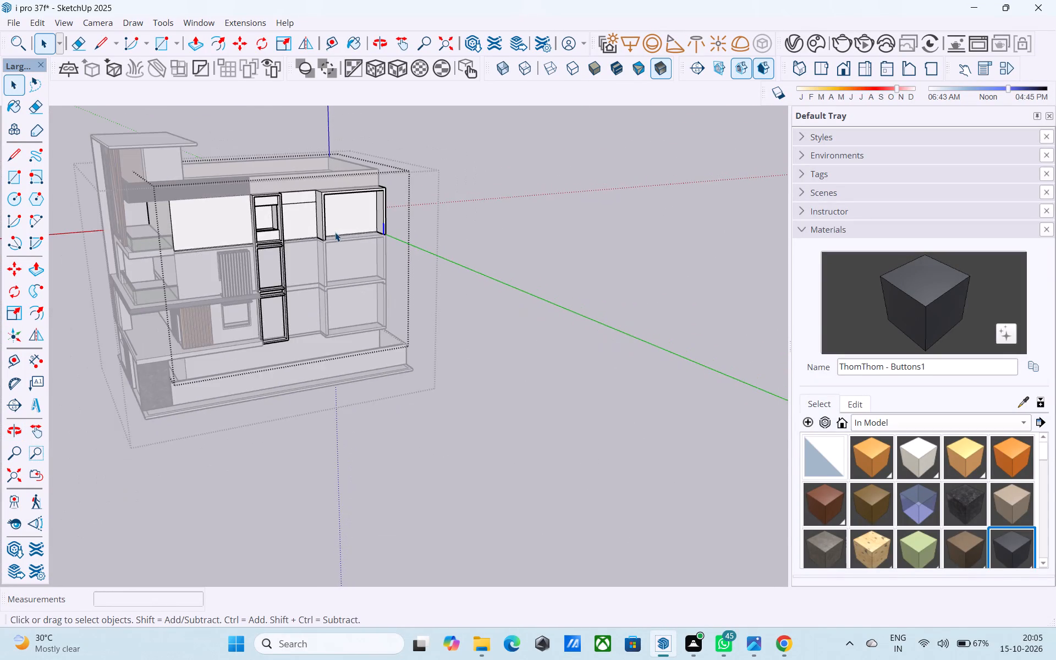
scroll(335, 232, up, 8)
scroll(323, 233, down, 4)
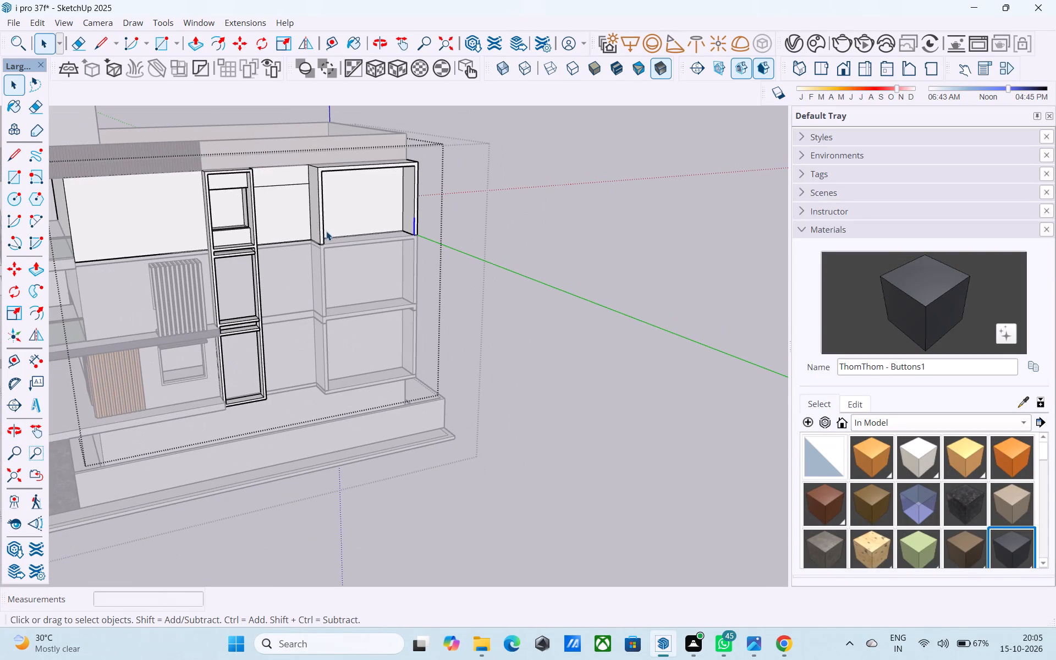
scroll(326, 231, up, 1)
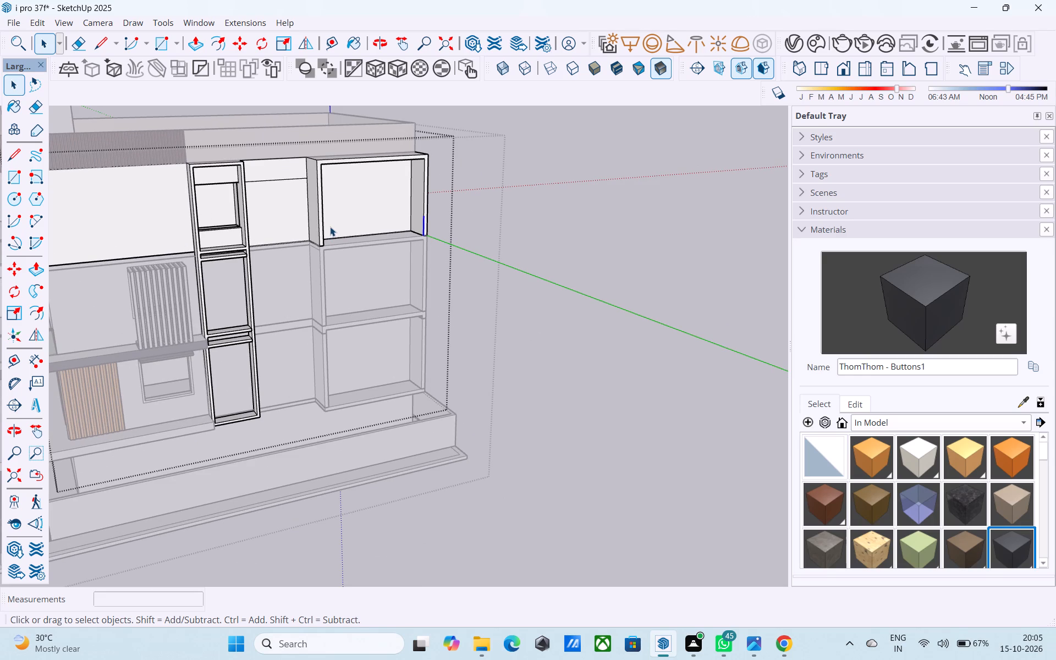
scroll(340, 224, up, 1)
scroll(340, 224, down, 3)
middle_drag(340, 224, 311, 218)
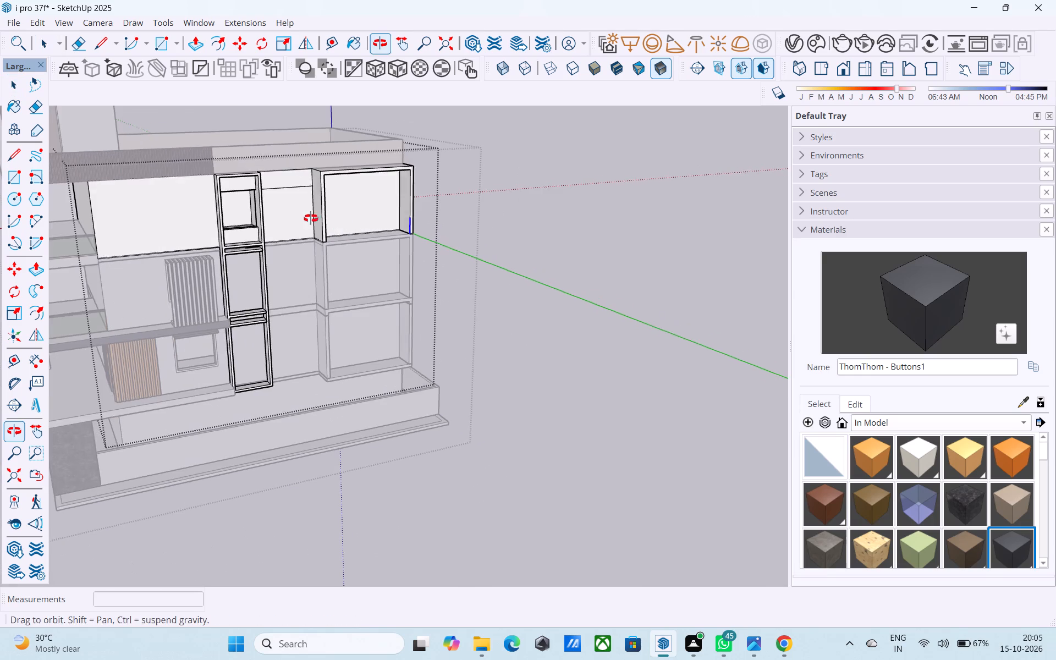
middle_drag(311, 218, 295, 216)
middle_drag(355, 230, 376, 287)
scroll(377, 285, up, 3)
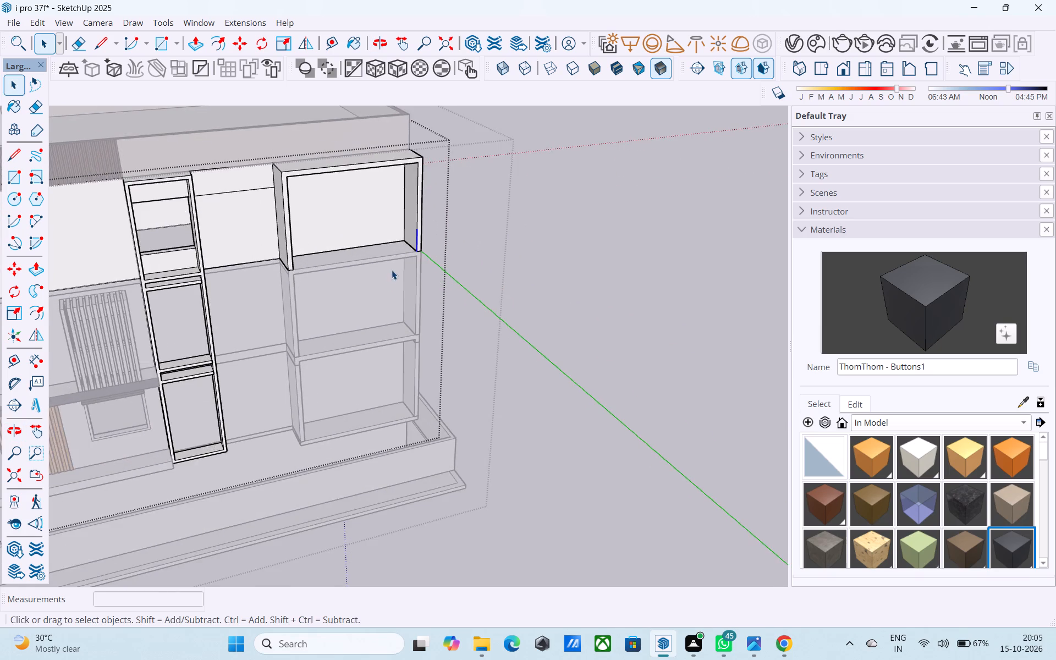
scroll(392, 270, up, 1)
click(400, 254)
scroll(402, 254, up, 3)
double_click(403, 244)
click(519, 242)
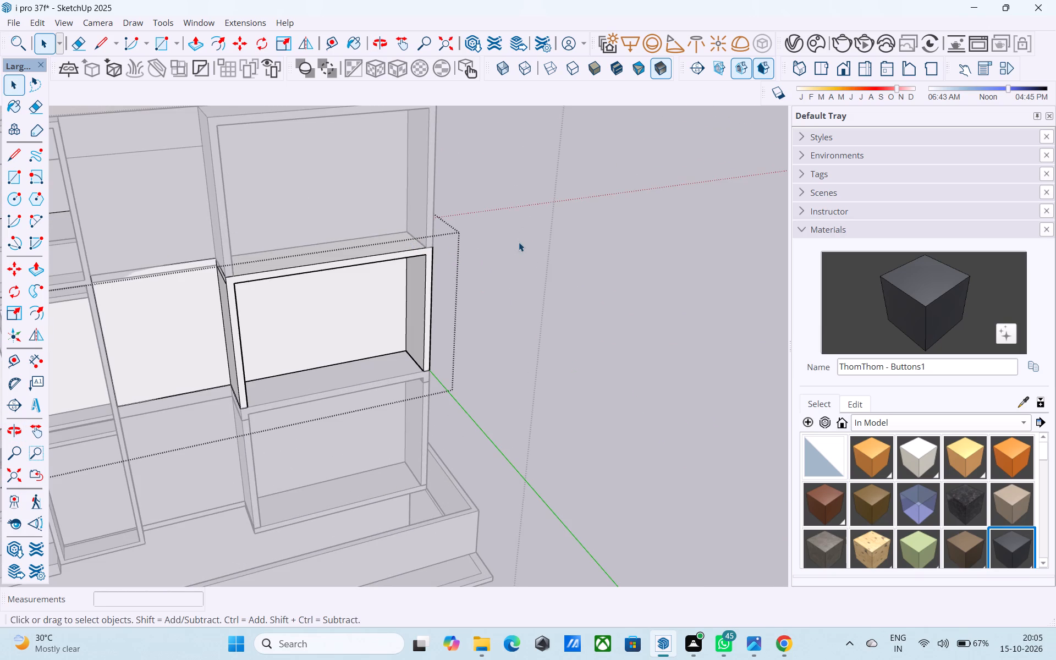
Reopen the top-floor group and draw a 13' 6" by 3' 6" rectangle across the floor of the wide framed bay.
click(426, 215)
middle_drag(420, 220, 483, 226)
double_click(464, 231)
scroll(464, 232, up, 4)
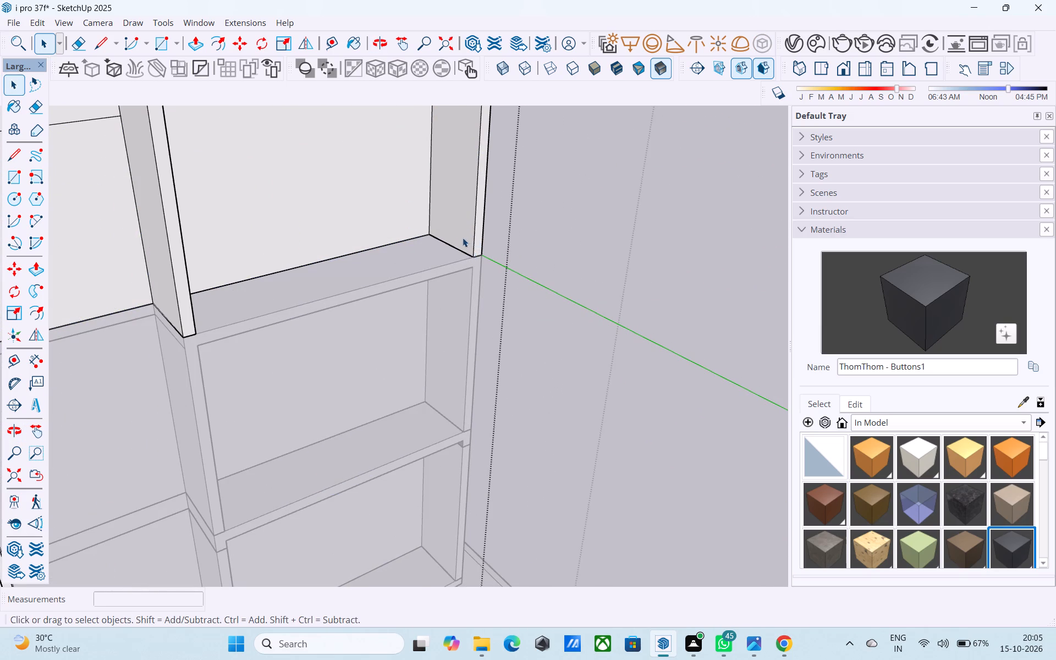
middle_drag(457, 238, 231, 240)
scroll(233, 243, up, 3)
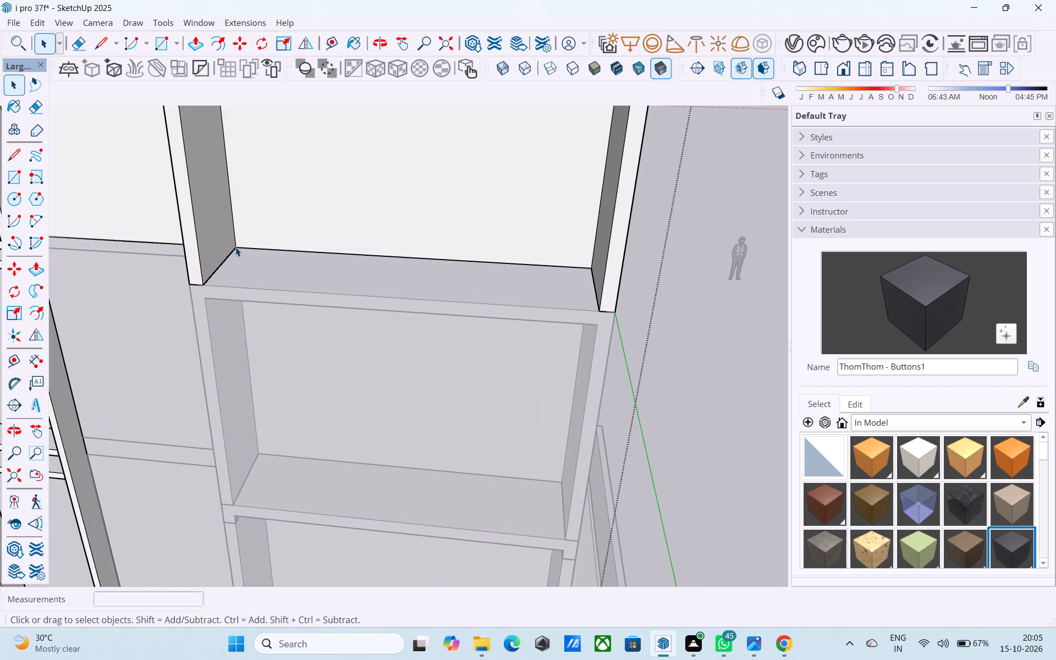
key(r)
click(235, 247)
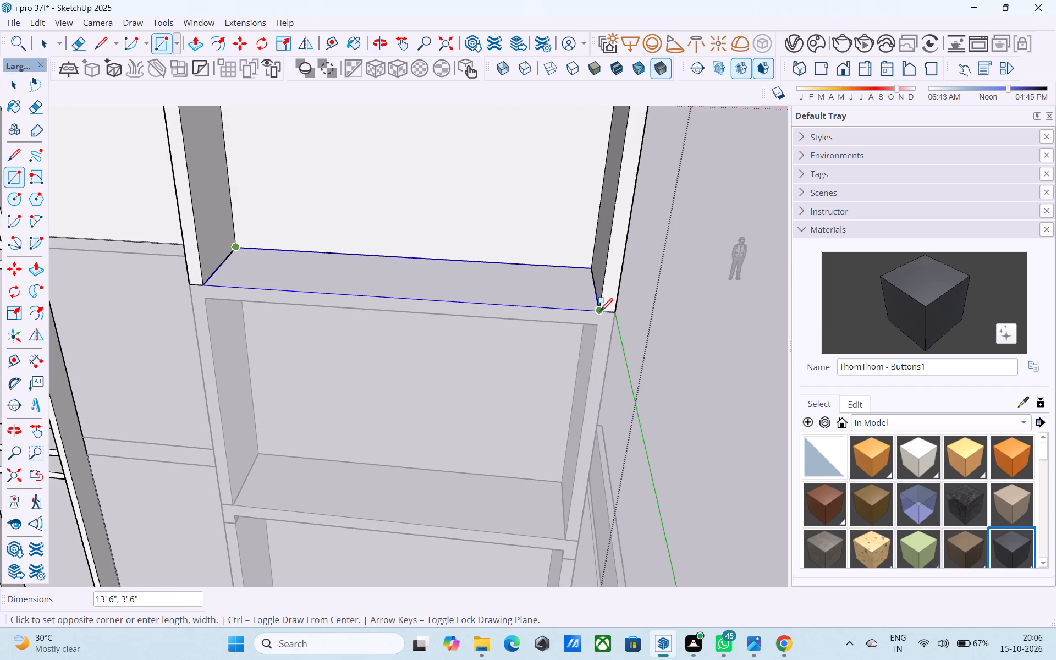
click(600, 312)
key(space)
click(574, 268)
key(Delete)
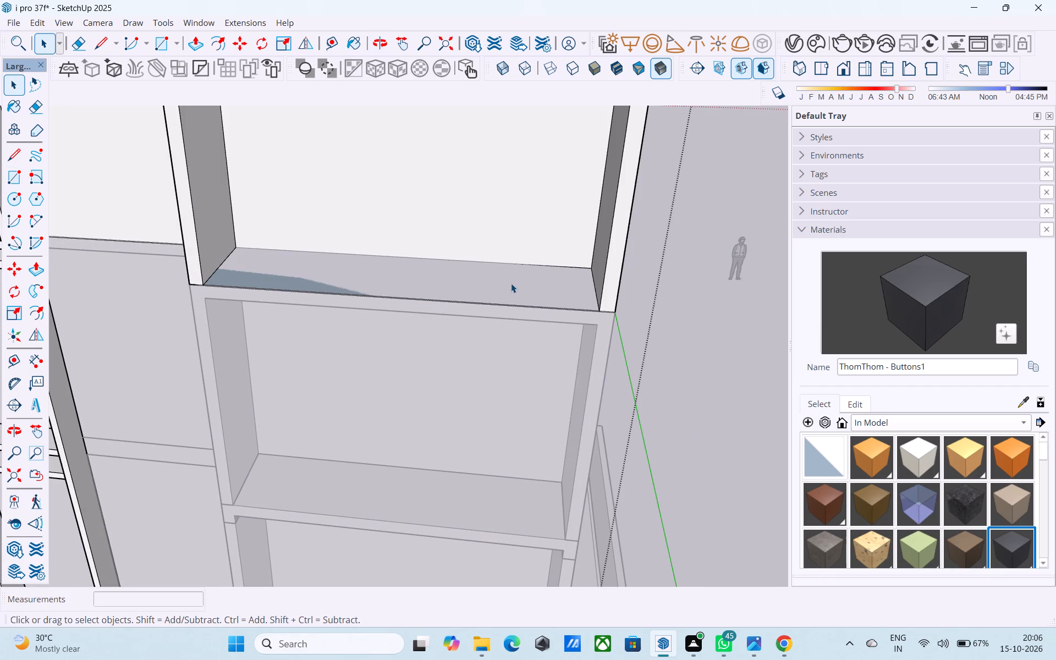
Push/Pull the wide bay's floor rectangle up 2" to form a thin base slab.
click(511, 283)
key(p)
click(511, 283)
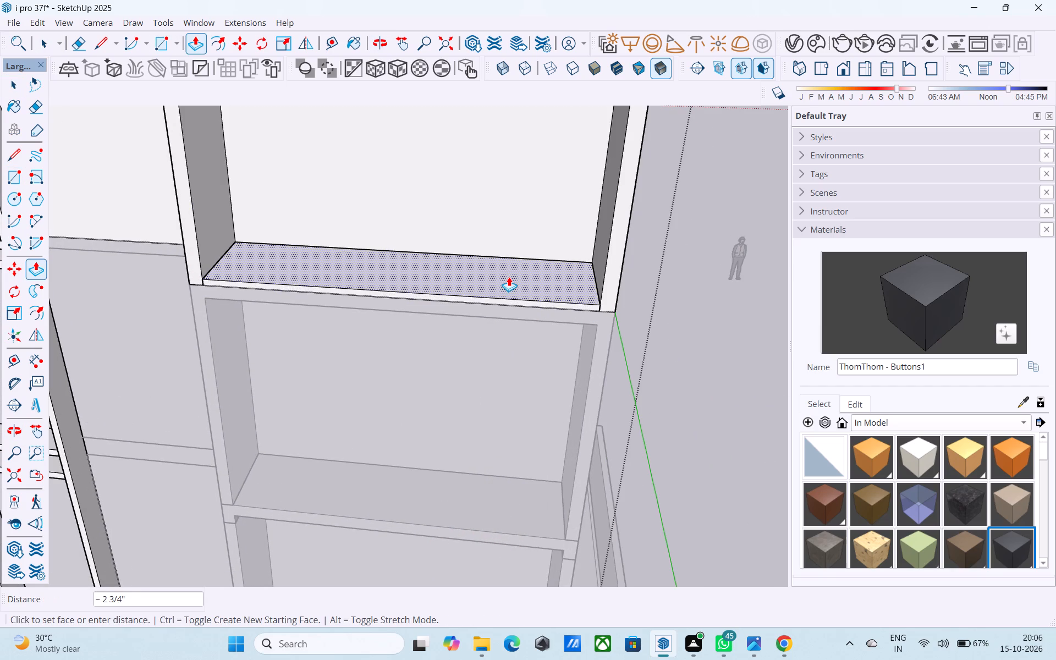
text(2")
key(Return)
key(space)
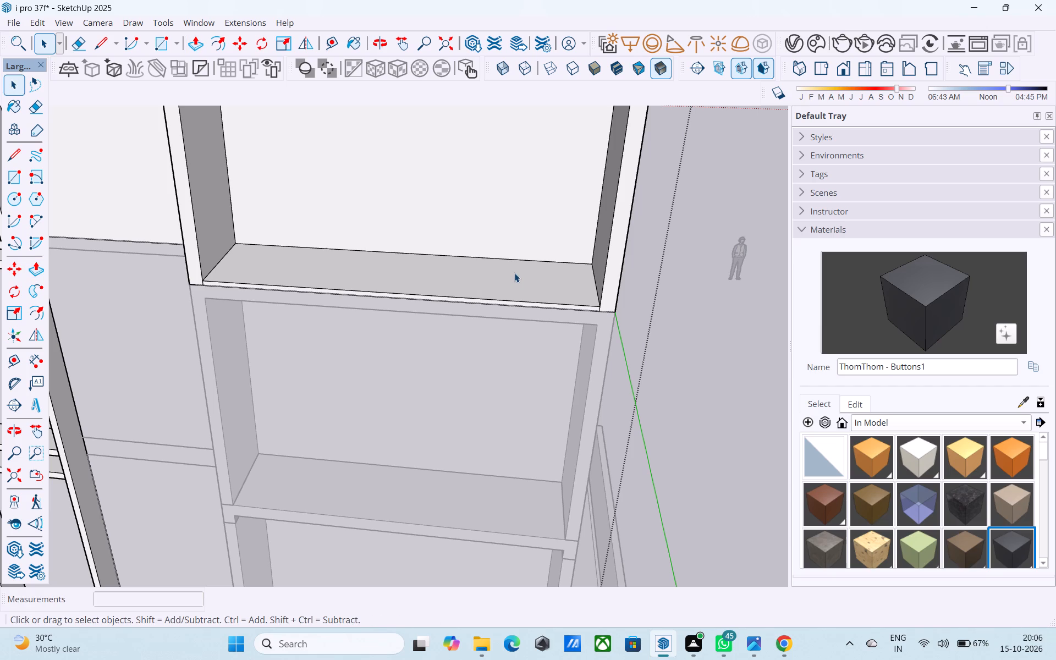
Place a guide 2.5' above the floor edge on the inner face of the wide bay's end upright.
scroll(515, 272, down, 6)
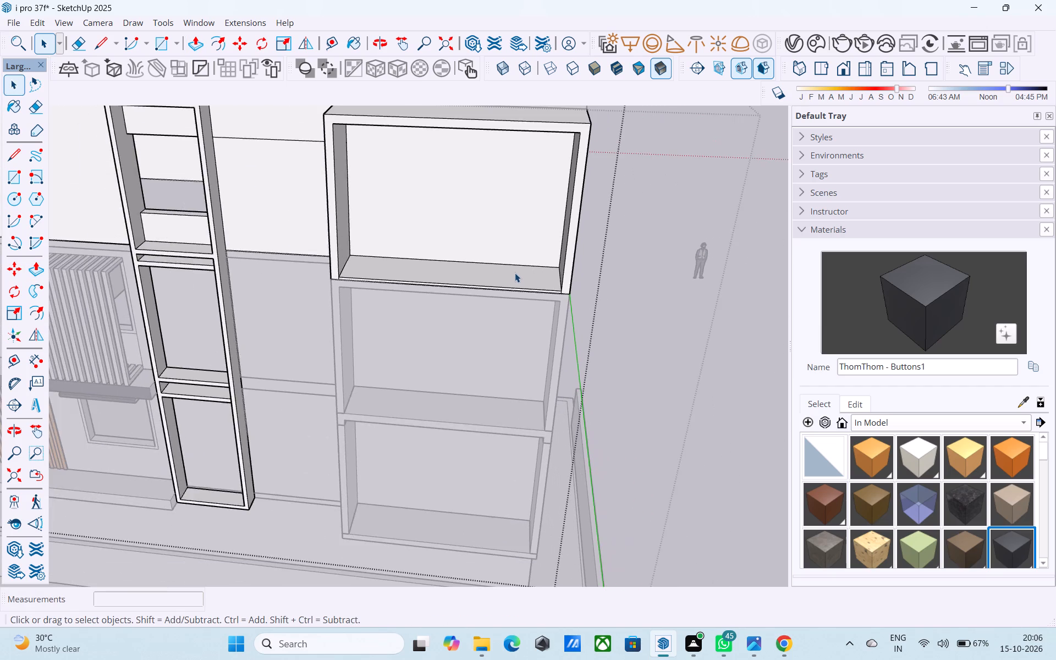
scroll(516, 273, down, 2)
middle_drag(516, 273, 544, 281)
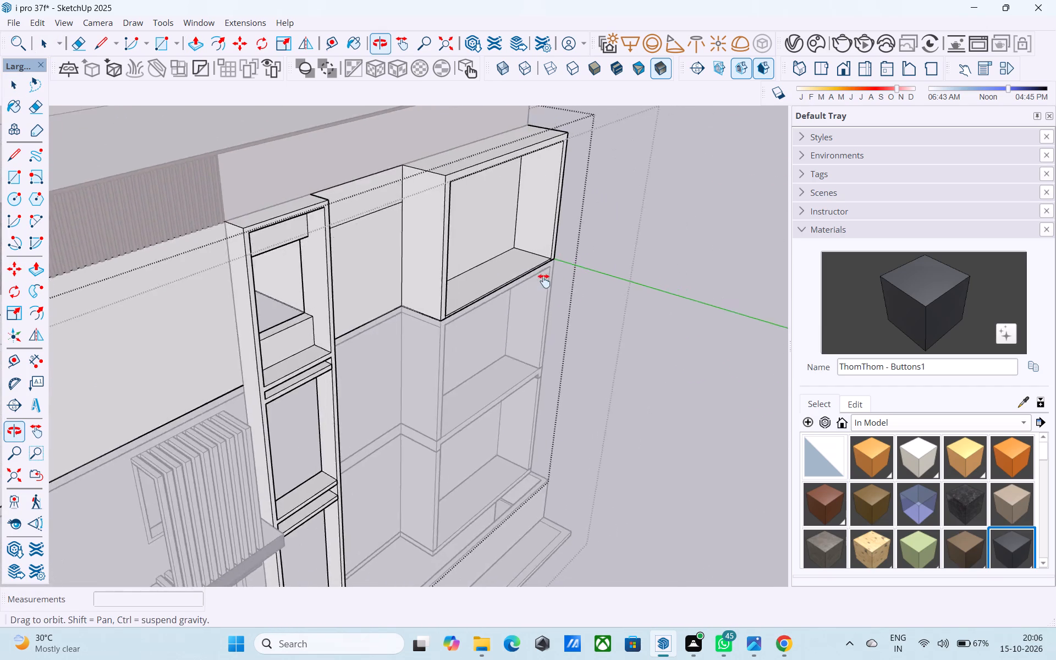
shift+scroll(544, 281, up, 7)
middle_drag(544, 281, 546, 280)
shift+middle_drag(547, 280, 512, 359)
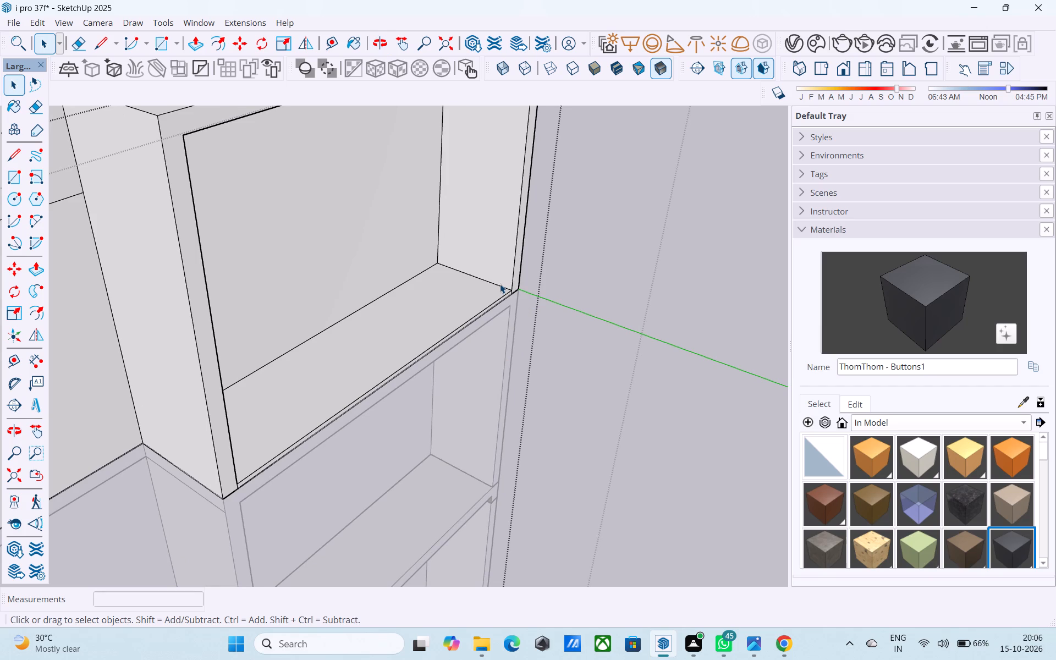
key(t)
click(500, 284)
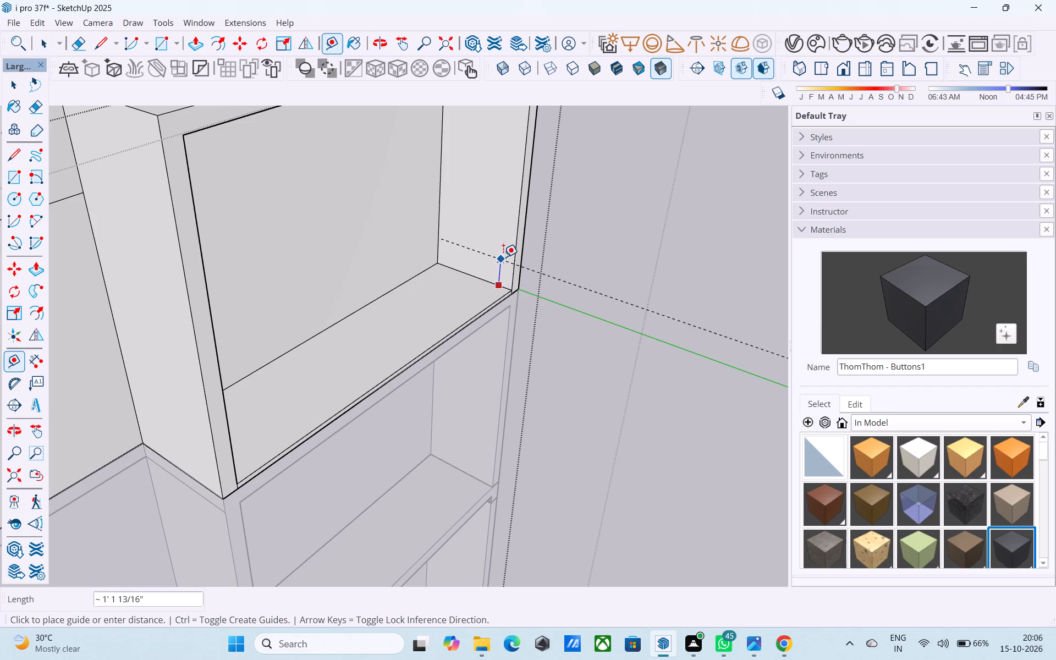
text(2.5')
key(Return)
Draw a 3' 6" line along the guide across the inner face of the wide bay's end upright.
key(l)
scroll(544, 231, up, 2)
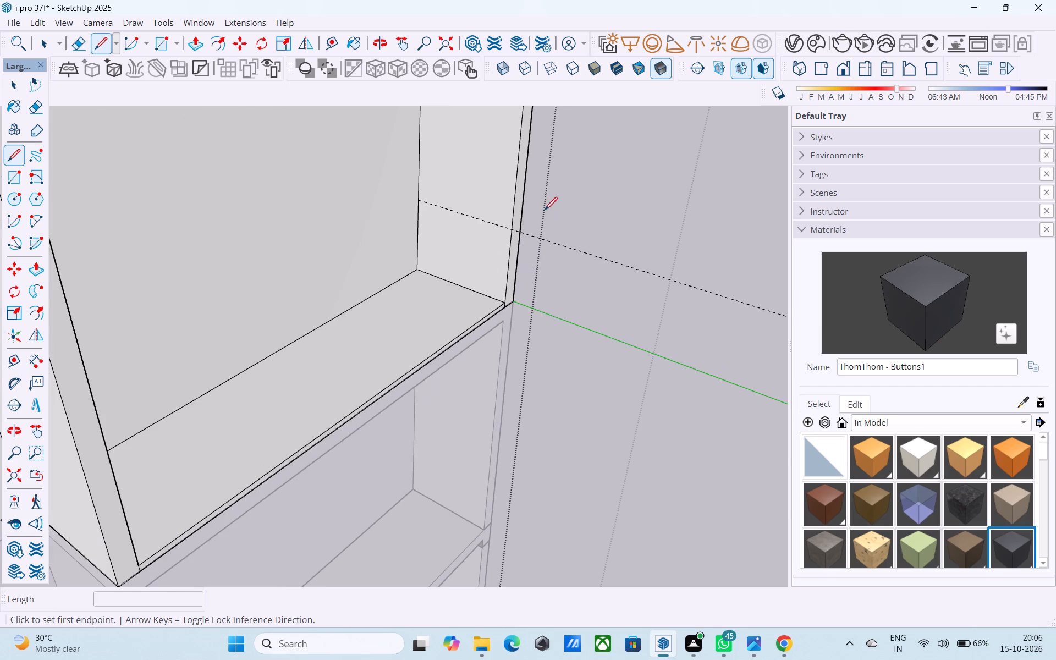
scroll(510, 232, up, 5)
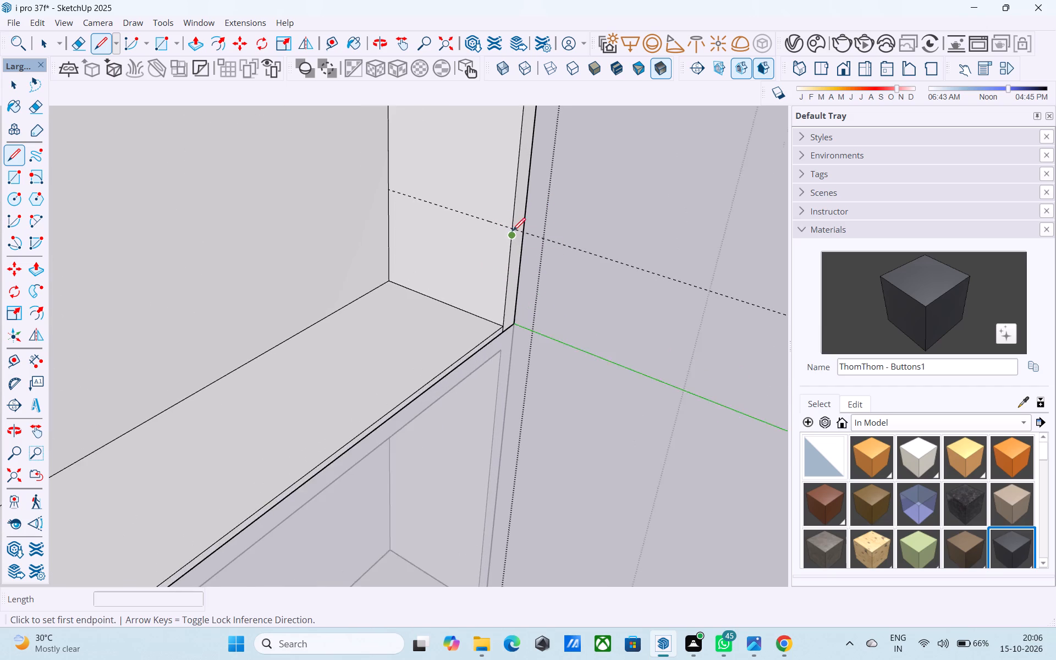
scroll(513, 232, up, 1)
click(513, 228)
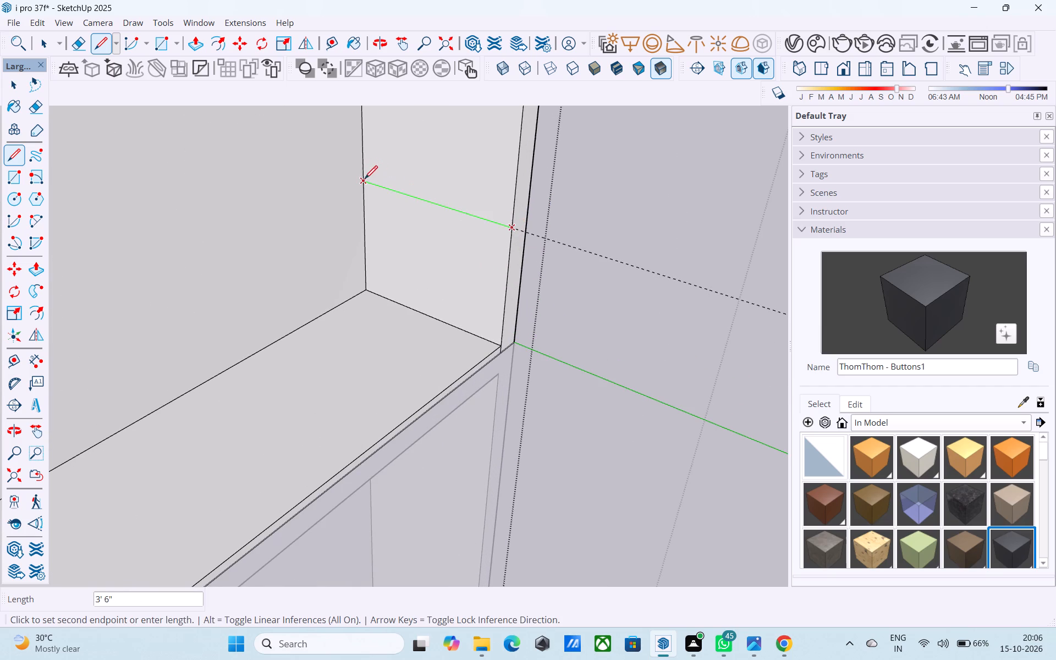
click(365, 180)
key(space)
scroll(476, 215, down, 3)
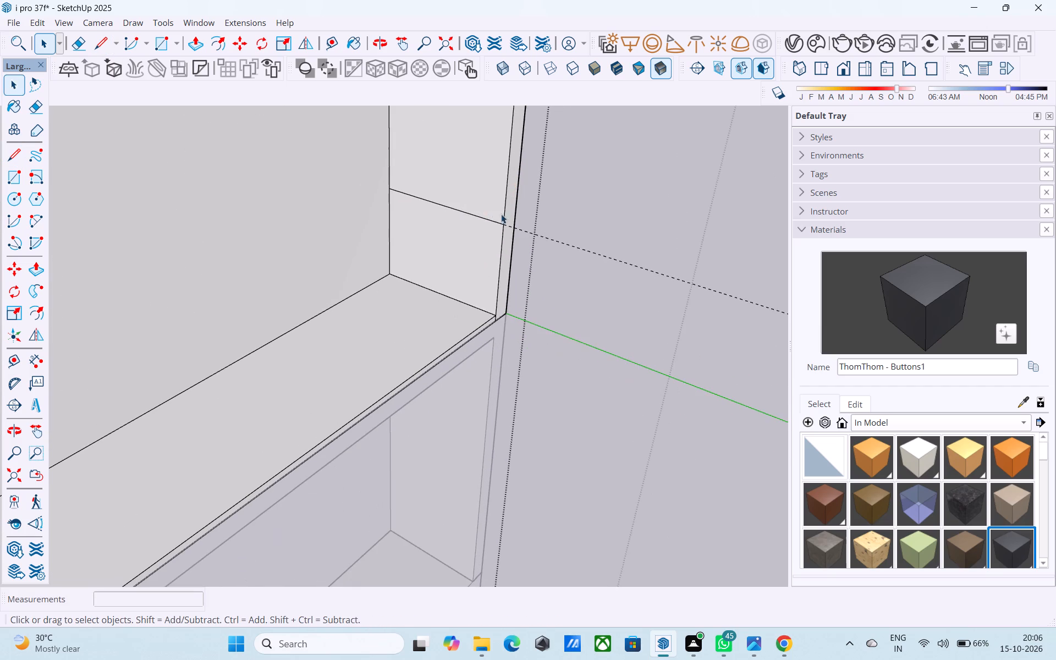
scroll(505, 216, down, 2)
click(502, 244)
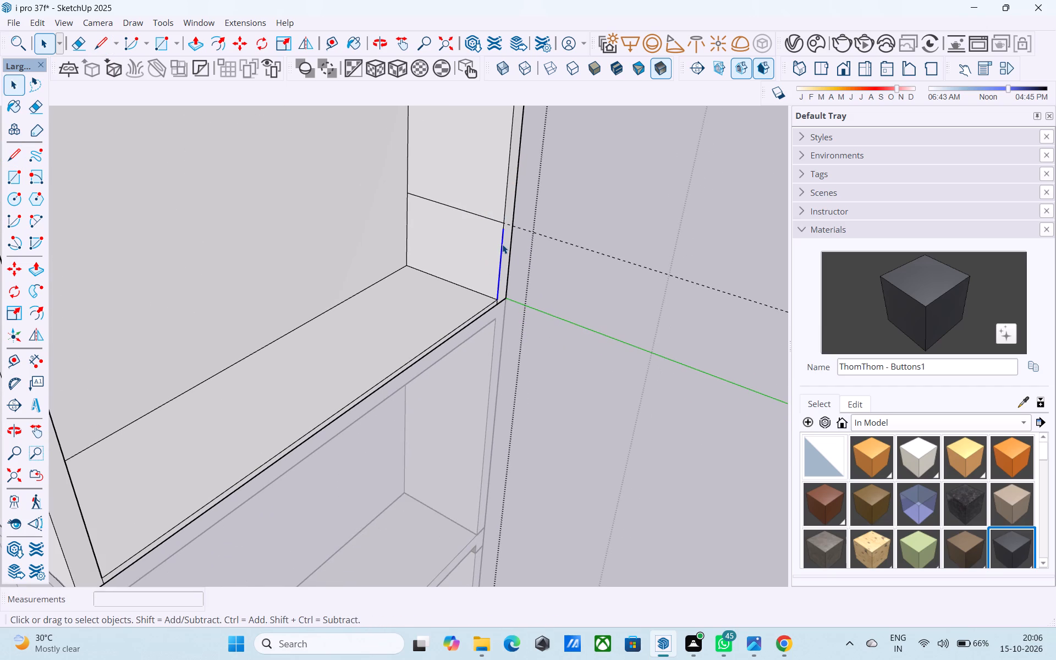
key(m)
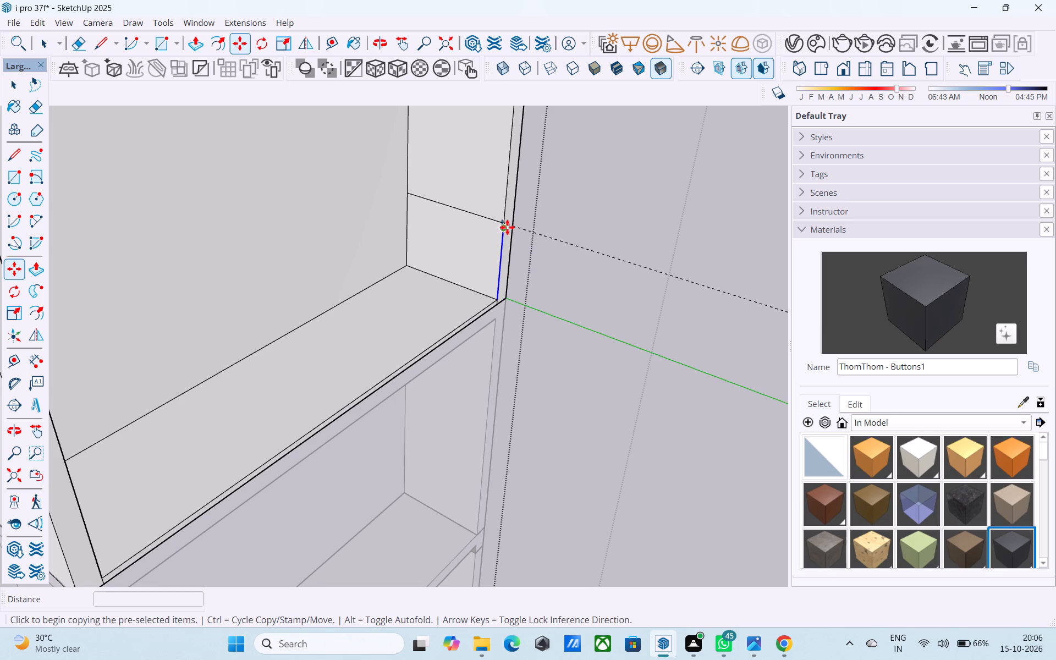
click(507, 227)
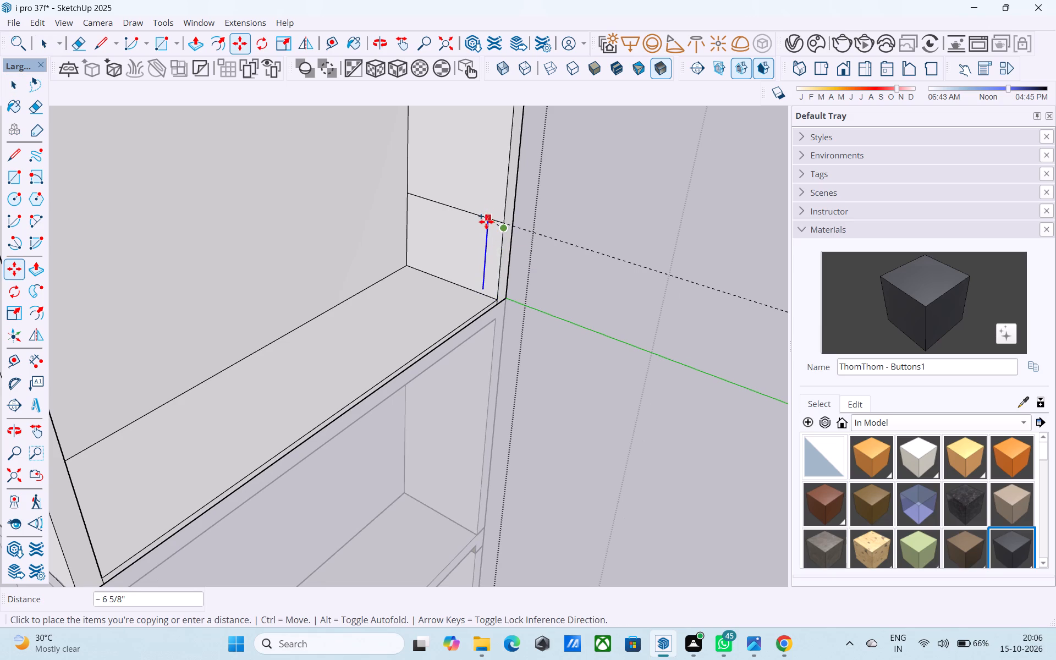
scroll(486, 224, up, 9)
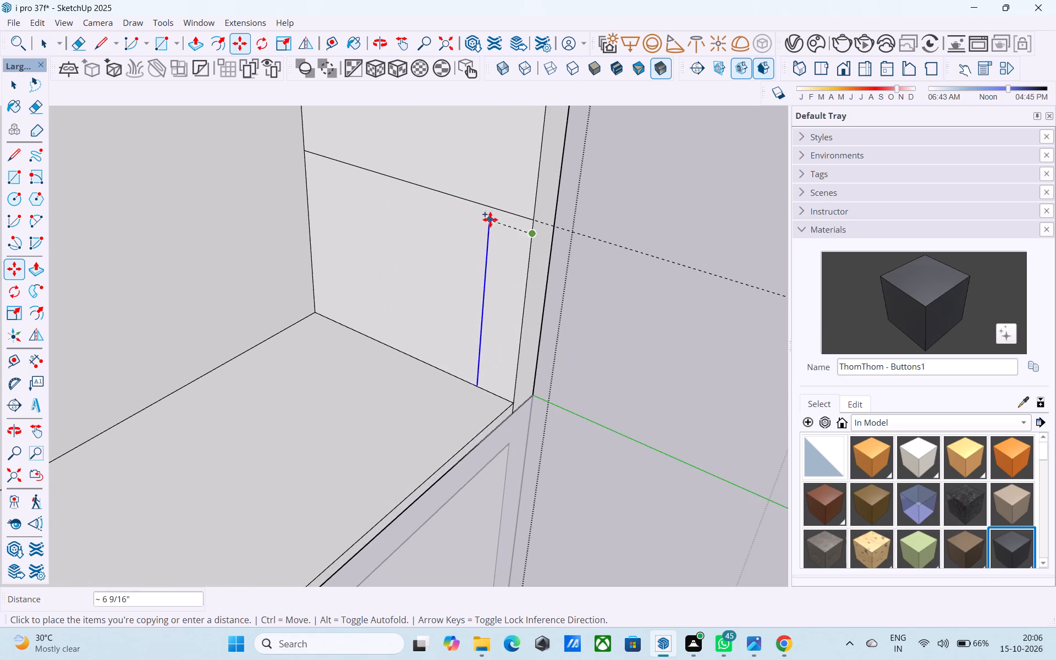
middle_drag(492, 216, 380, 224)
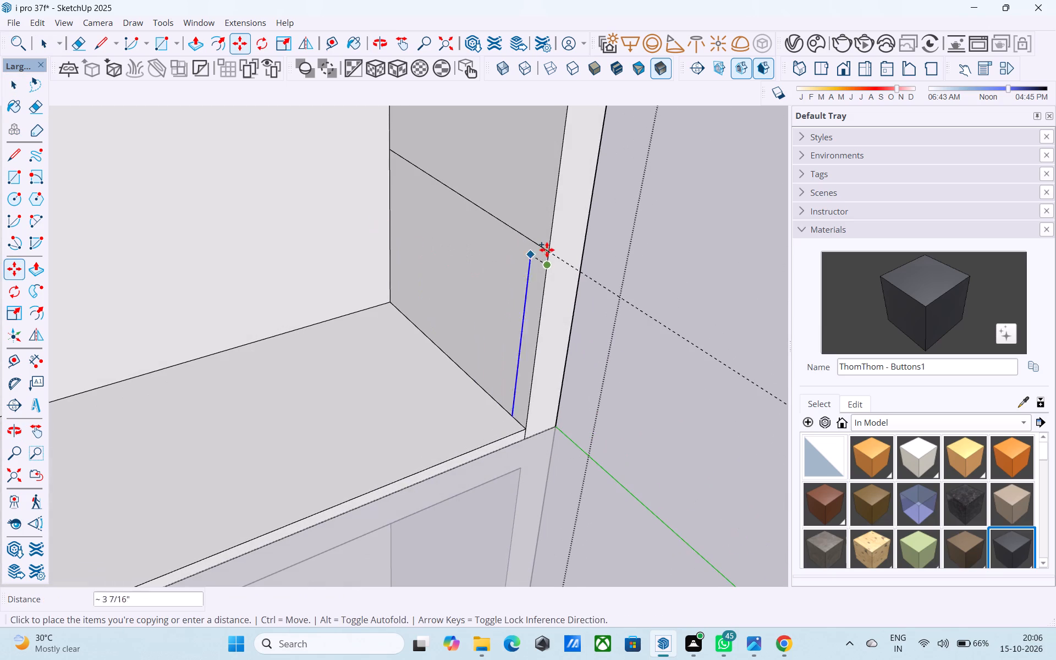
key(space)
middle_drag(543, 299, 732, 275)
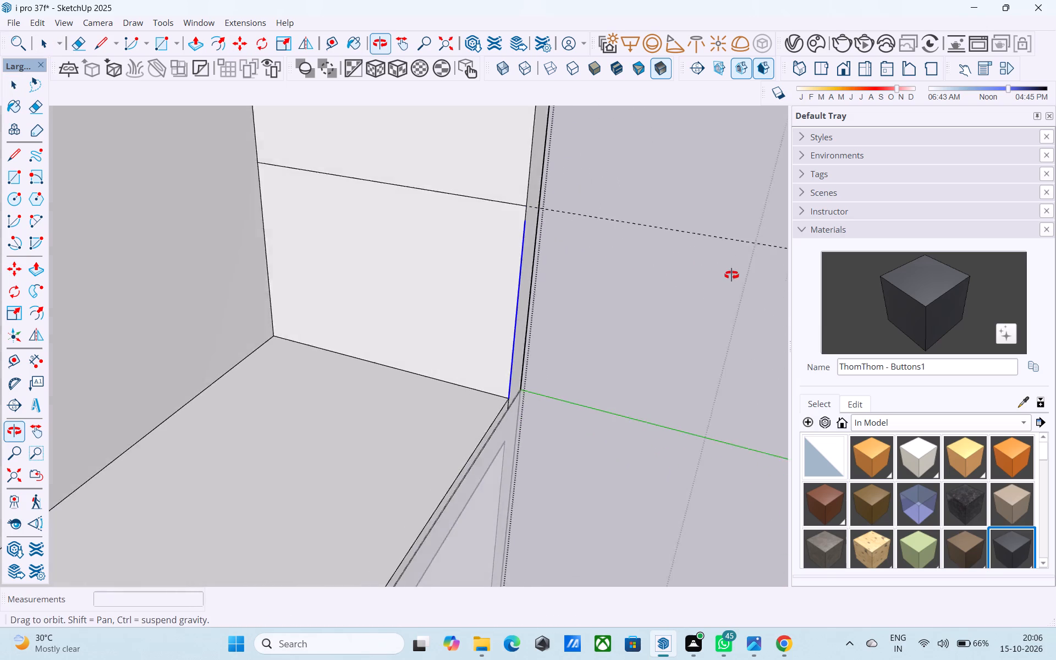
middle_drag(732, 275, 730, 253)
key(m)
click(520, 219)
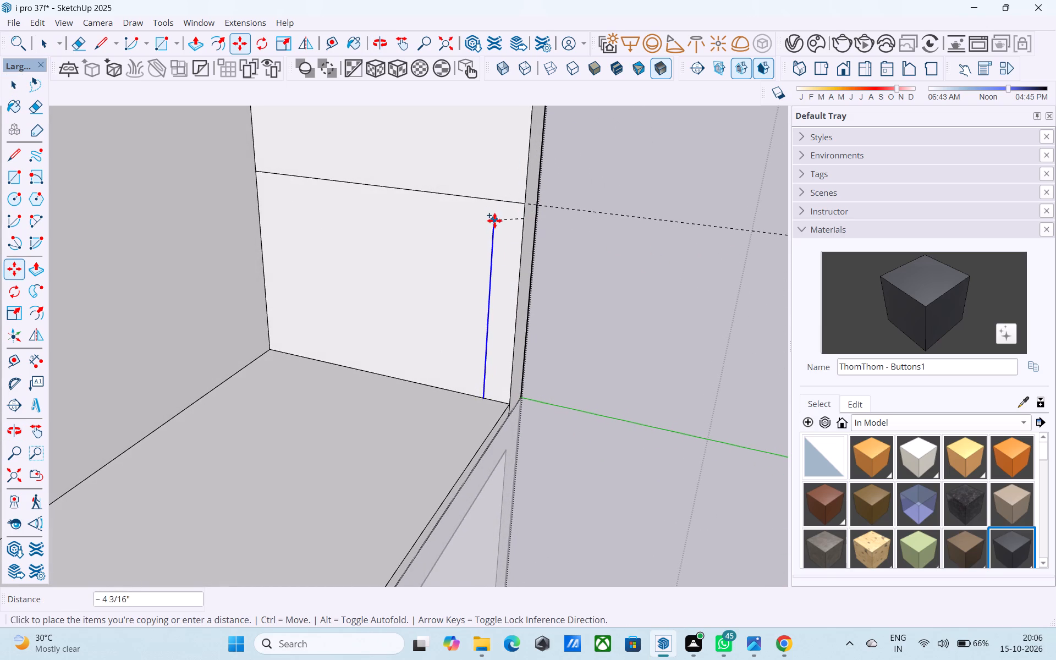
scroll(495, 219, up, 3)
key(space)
Outline a 6" wide upright rectangle about 2' 4" high at the front bottom corner of the end upright's inner face.
key(l)
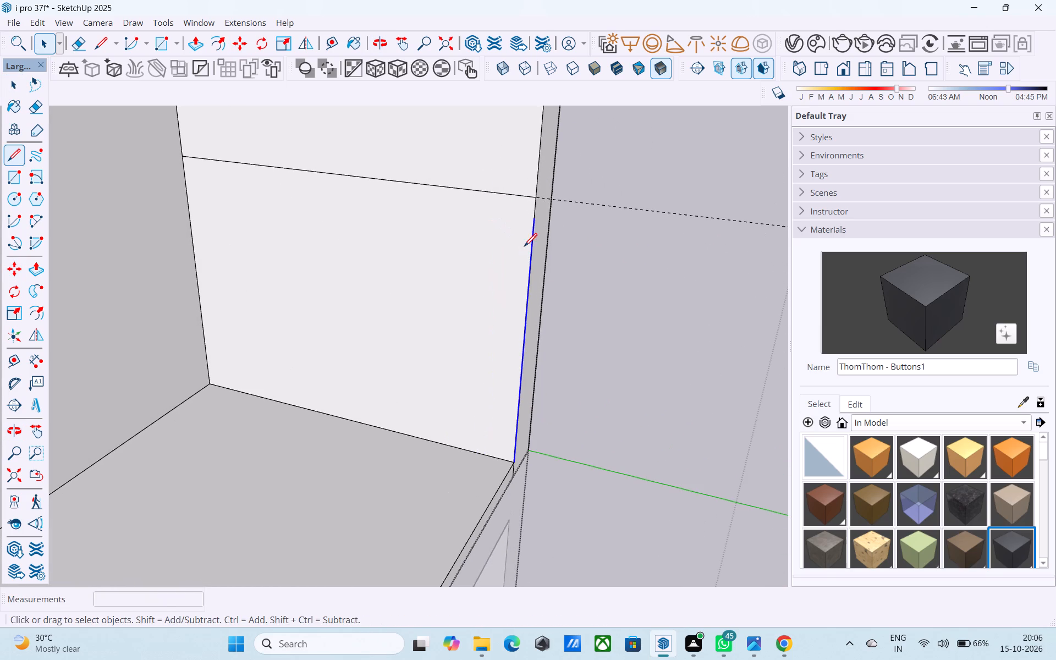
click(514, 463)
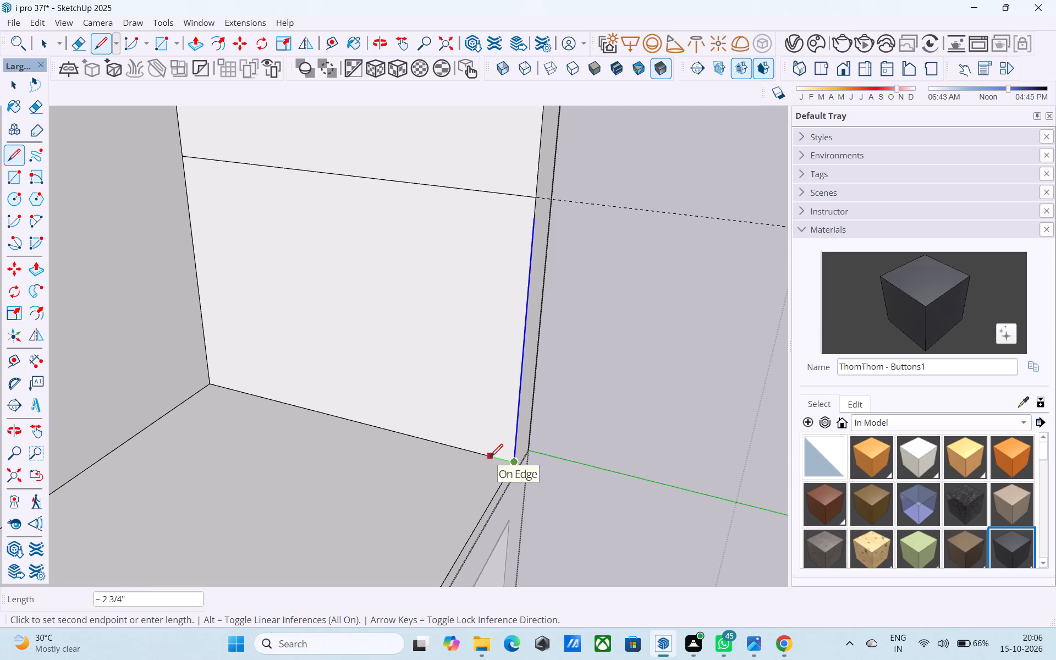
text(6")
key(Return)
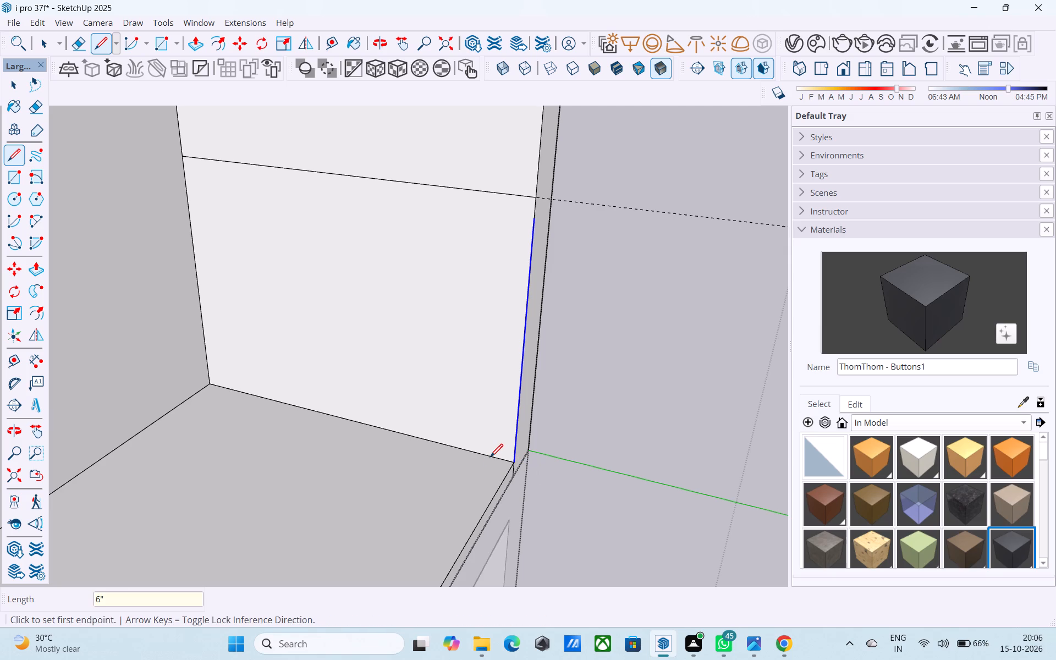
click(464, 449)
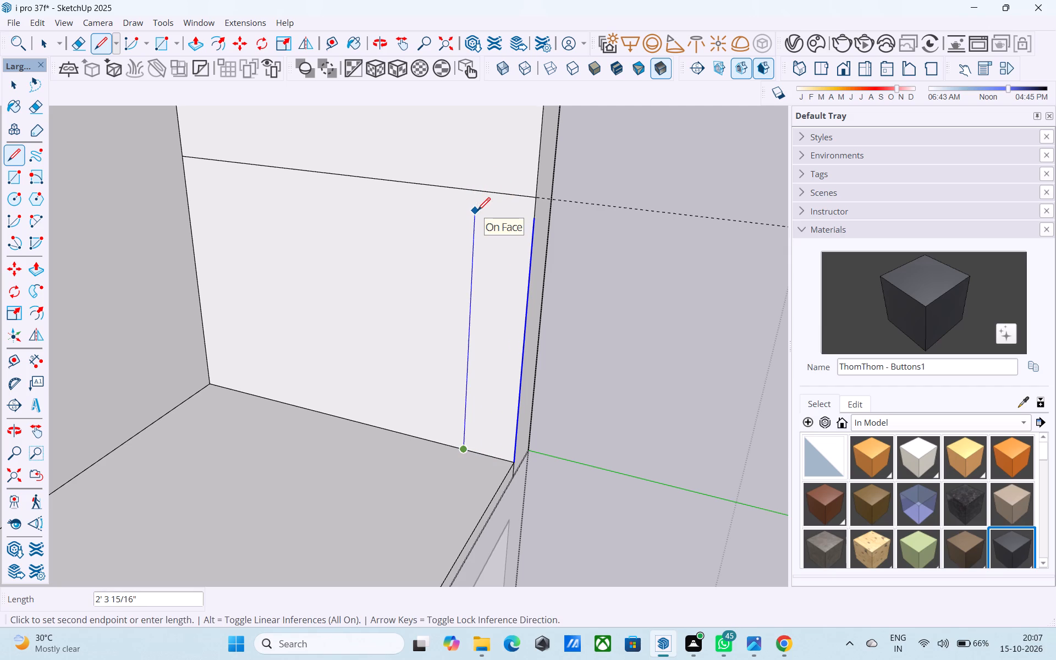
click(477, 212)
click(535, 219)
key(space)
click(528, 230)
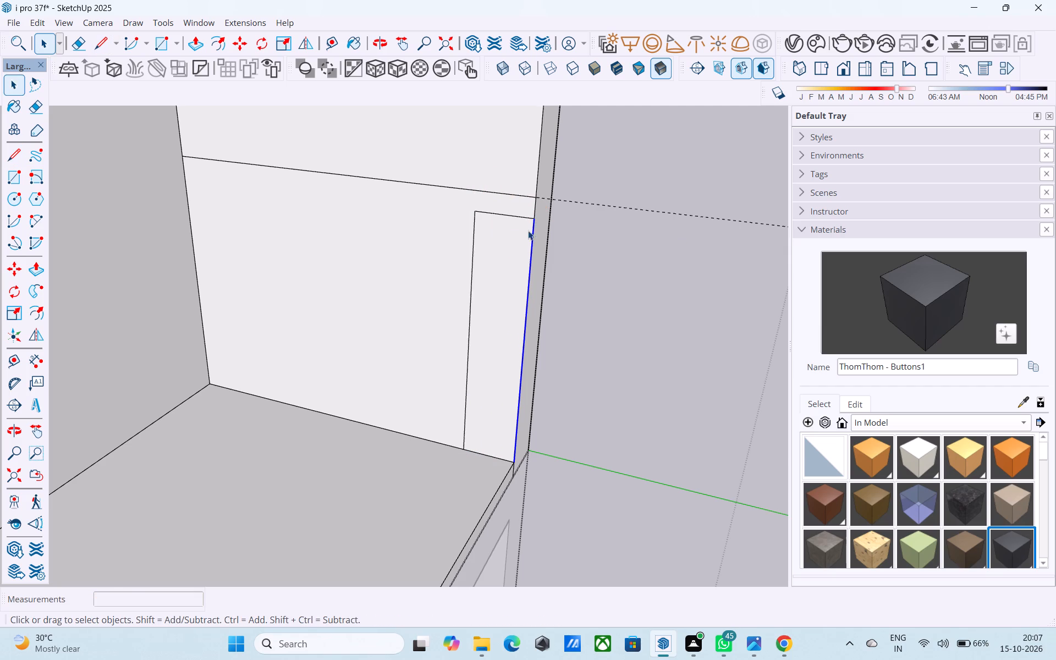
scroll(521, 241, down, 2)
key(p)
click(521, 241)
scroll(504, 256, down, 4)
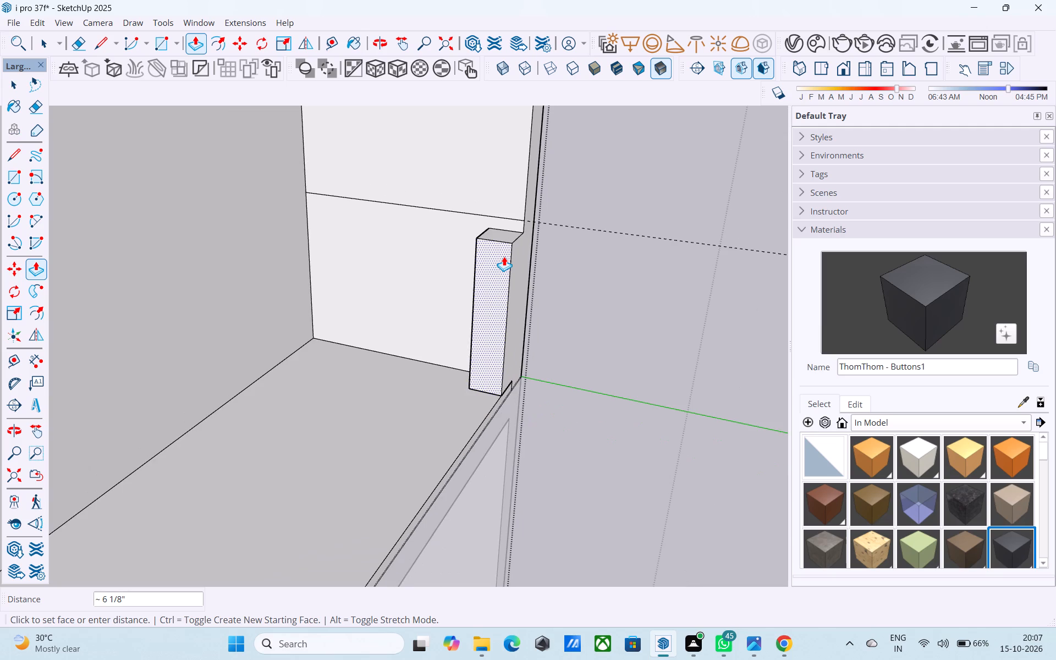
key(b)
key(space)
Split the 6" wide rectangle lengthwise with a line from its top edge's midpoint down to the floor.
key(l)
click(508, 234)
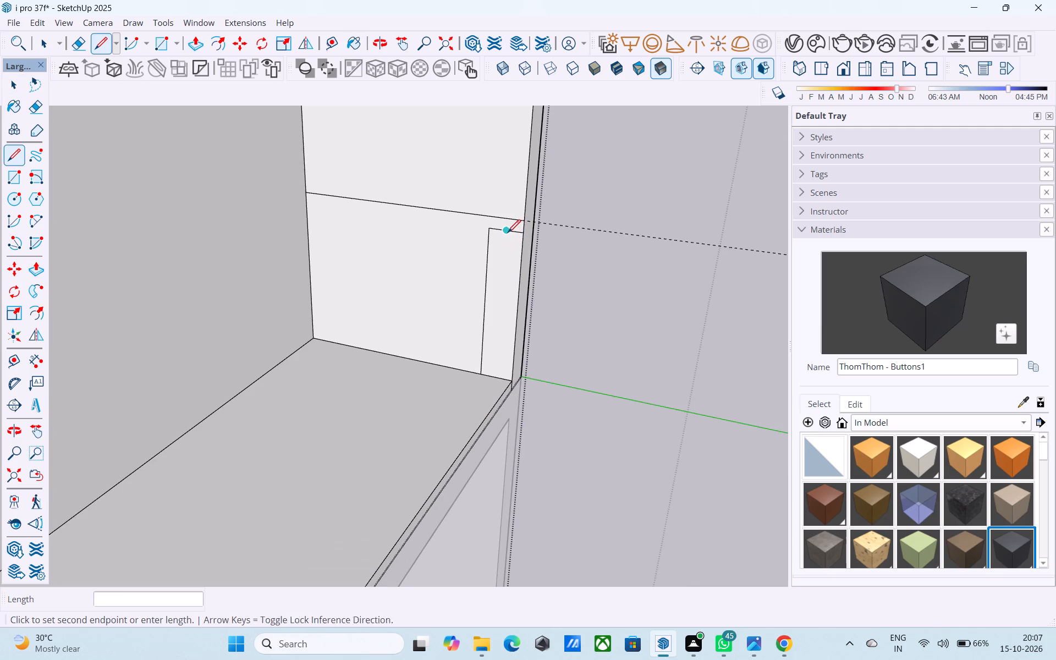
click(494, 381)
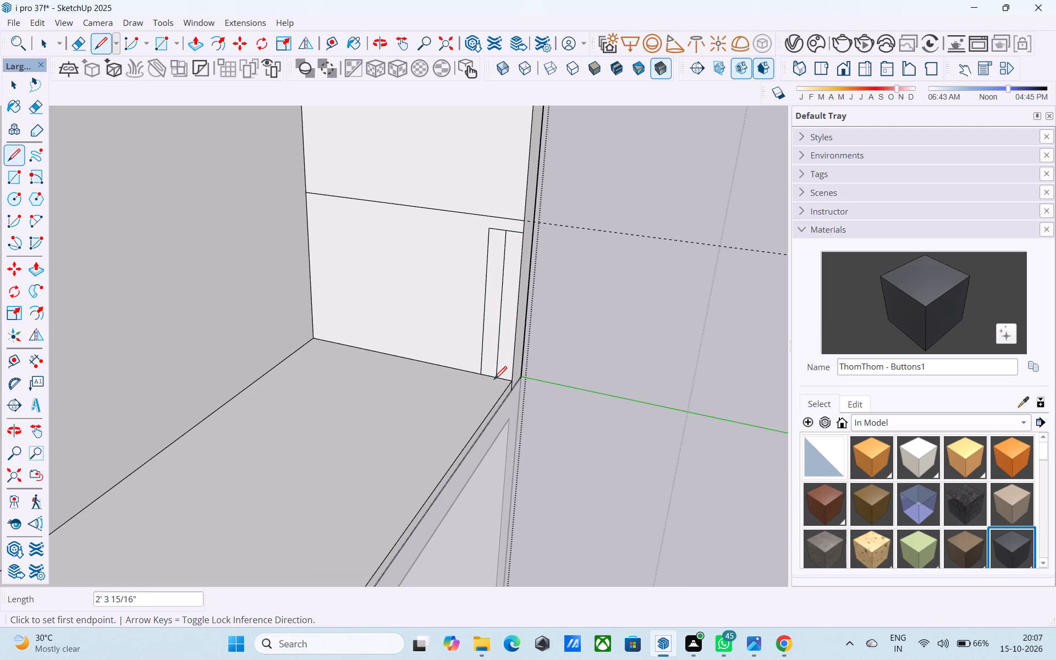
key(space)
Push/Pull the front strip of the split rectangle 13' 6" across the bay to the opposite upright as a parapet.
click(513, 321)
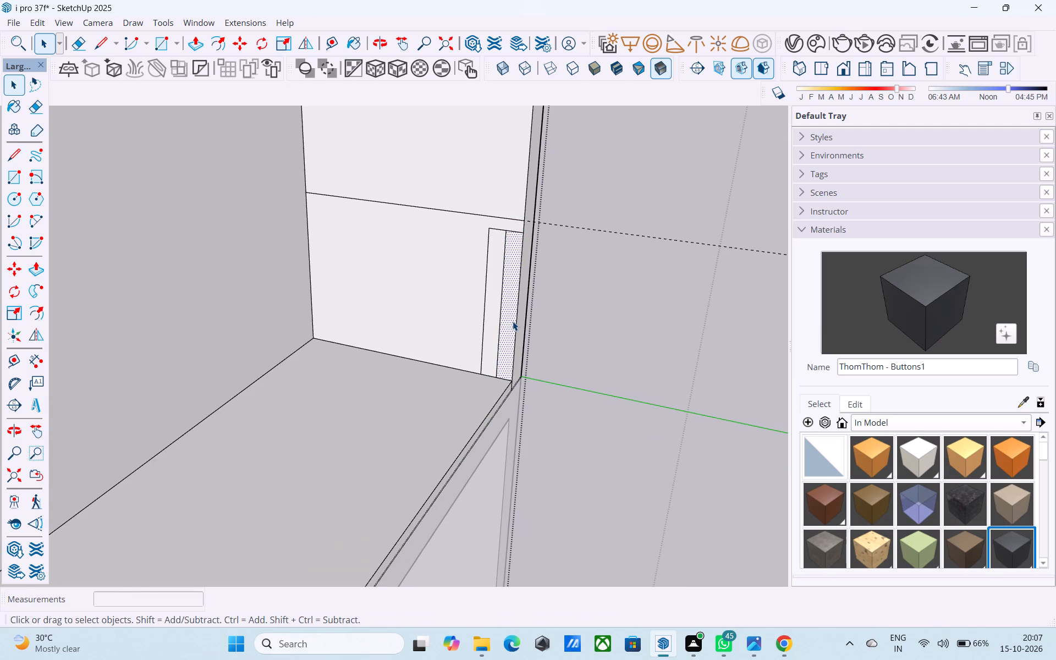
key(p)
click(503, 318)
scroll(460, 351, down, 4)
middle_drag(459, 351, 507, 288)
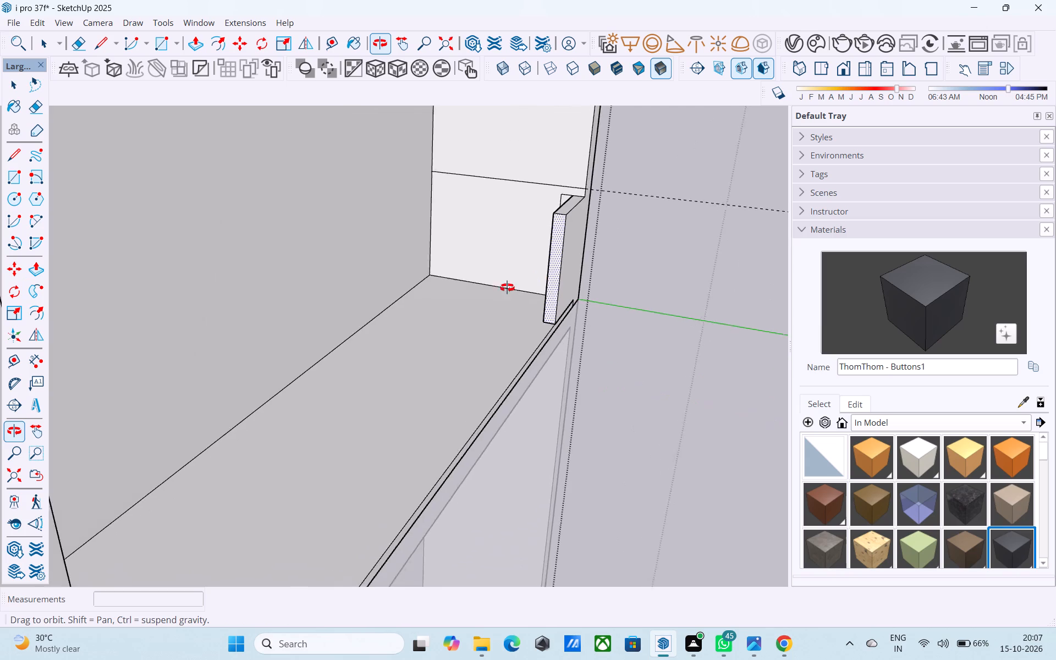
middle_drag(507, 288, 435, 257)
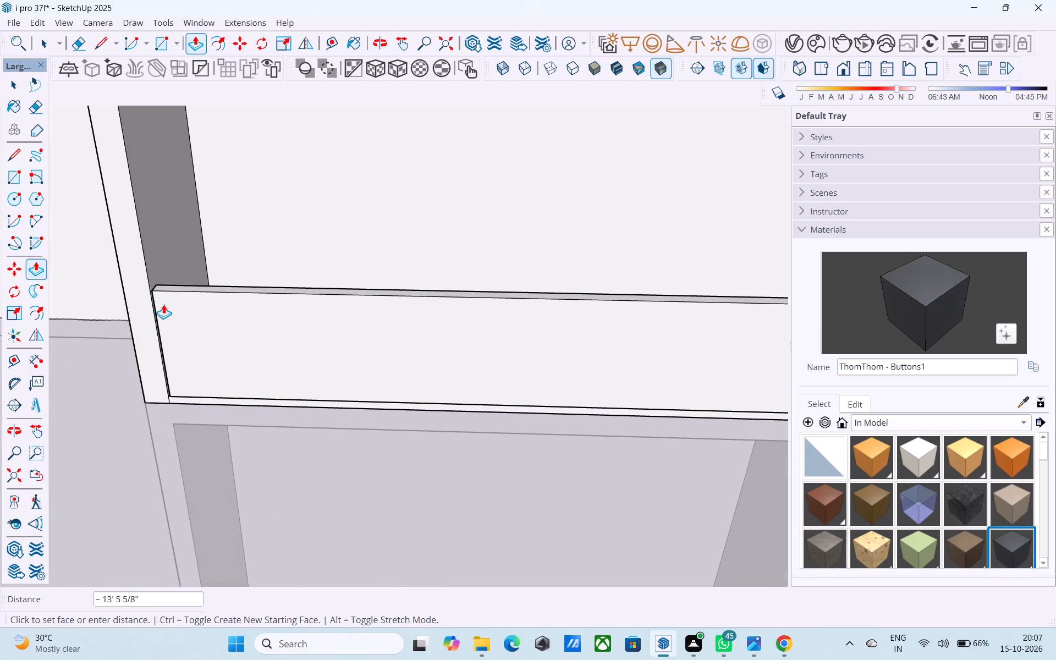
click(150, 267)
Examine the new parapet and the framed bays below it from several angles and distances.
middle_drag(347, 273, 217, 232)
shift+scroll(217, 232, down, 1)
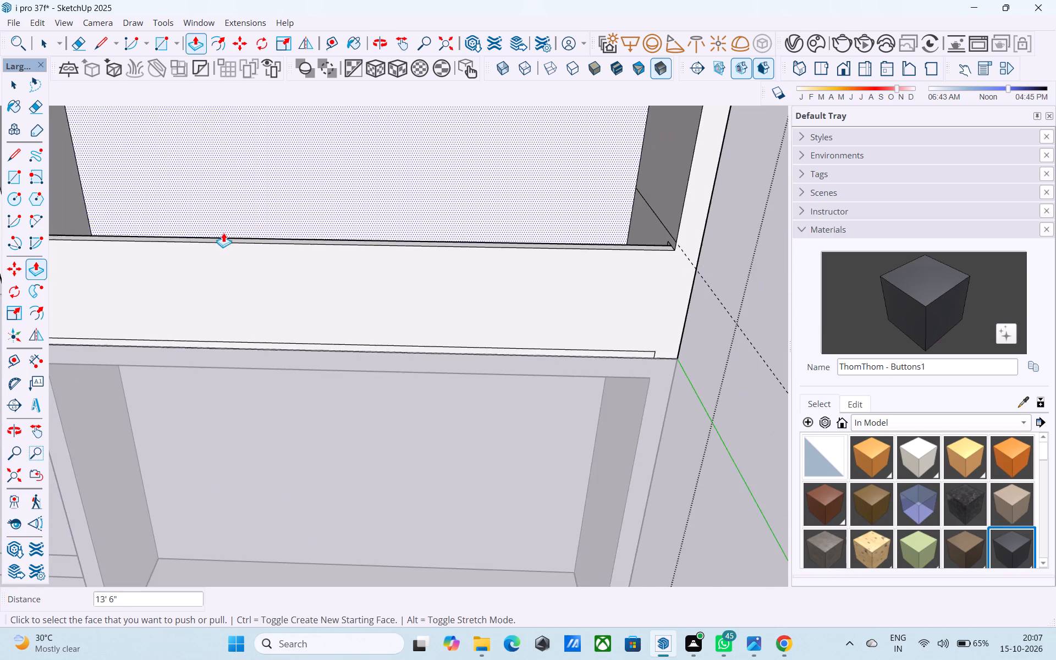
scroll(230, 235, down, 5)
key(space)
scroll(322, 249, down, 10)
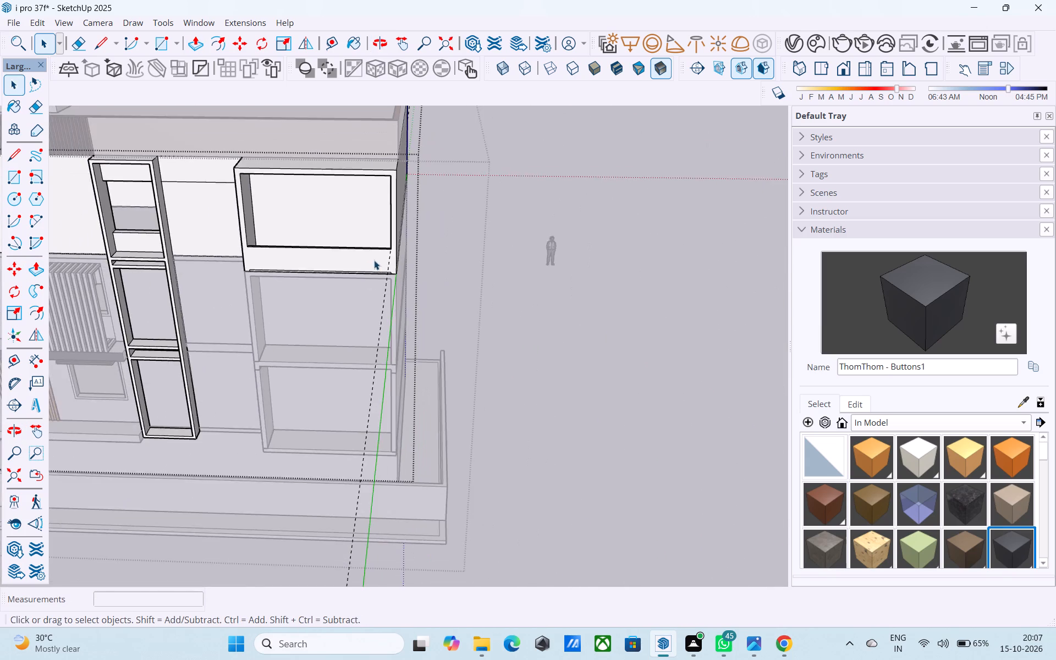
scroll(374, 260, down, 3)
shift+middle_drag(376, 271, 412, 337)
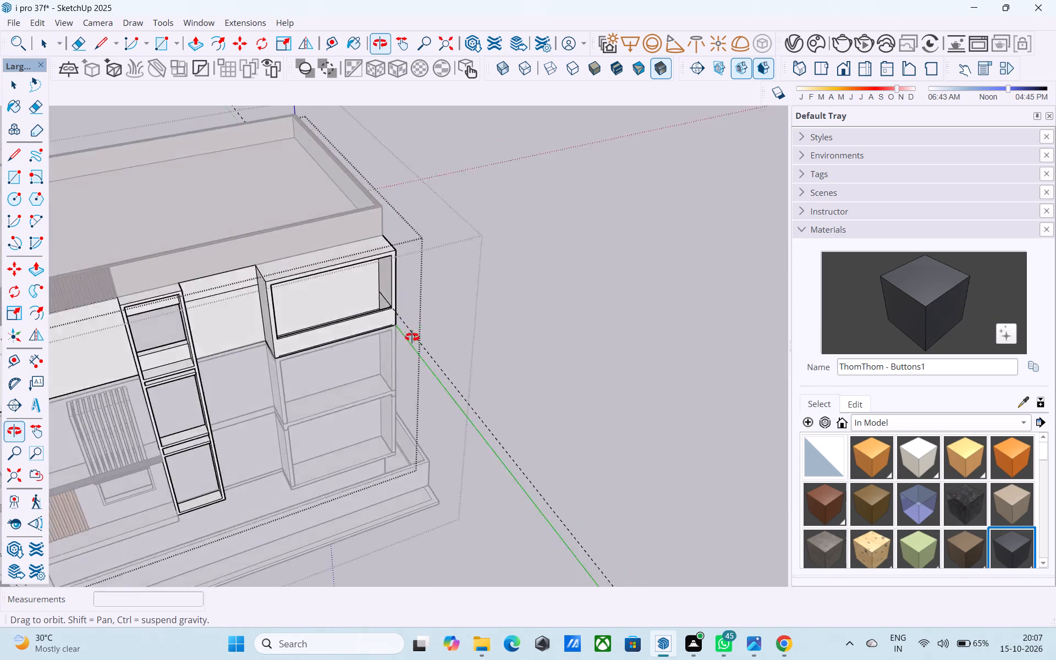
shift+middle_drag(412, 337, 335, 233)
scroll(338, 233, up, 2)
scroll(339, 253, down, 3)
shift+middle_drag(341, 274, 497, 175)
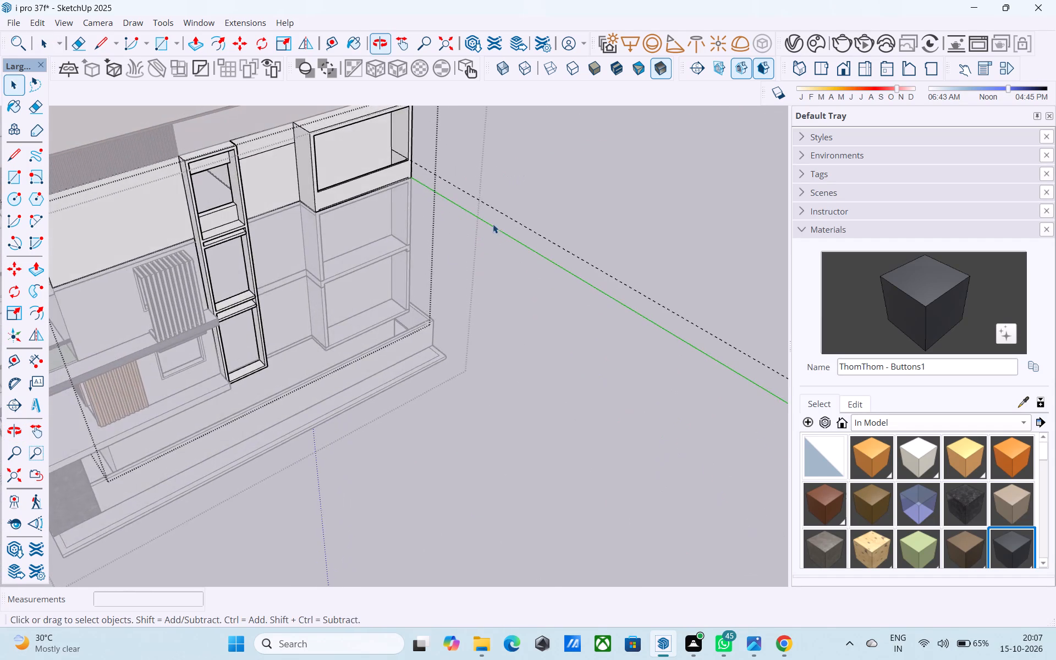
Open the group of the storey below and draw a floor rectangle across its wide framed bay between the two uprights.
scroll(422, 262, up, 2)
double_click(403, 211)
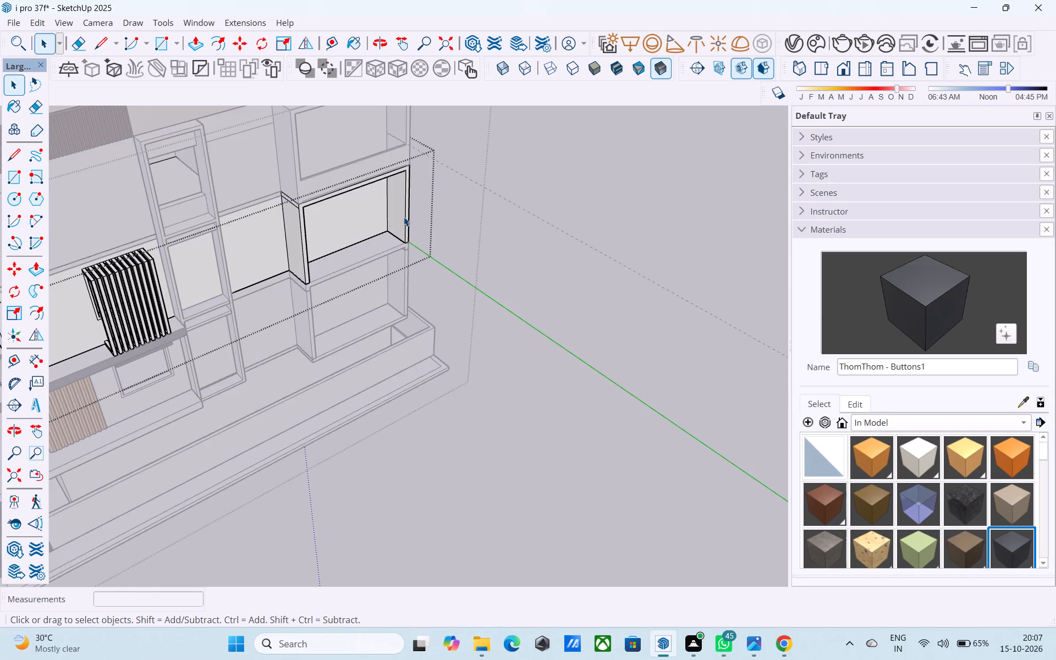
scroll(404, 217, down, 1)
middle_drag(404, 217, 433, 215)
scroll(413, 240, up, 6)
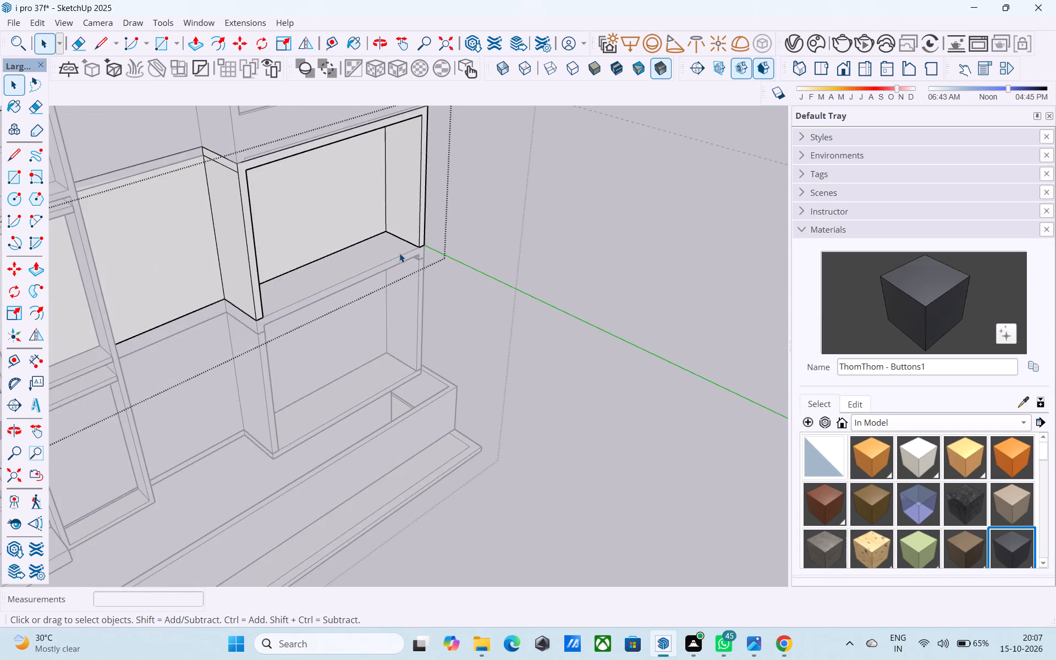
middle_drag(398, 252, 190, 272)
key(r)
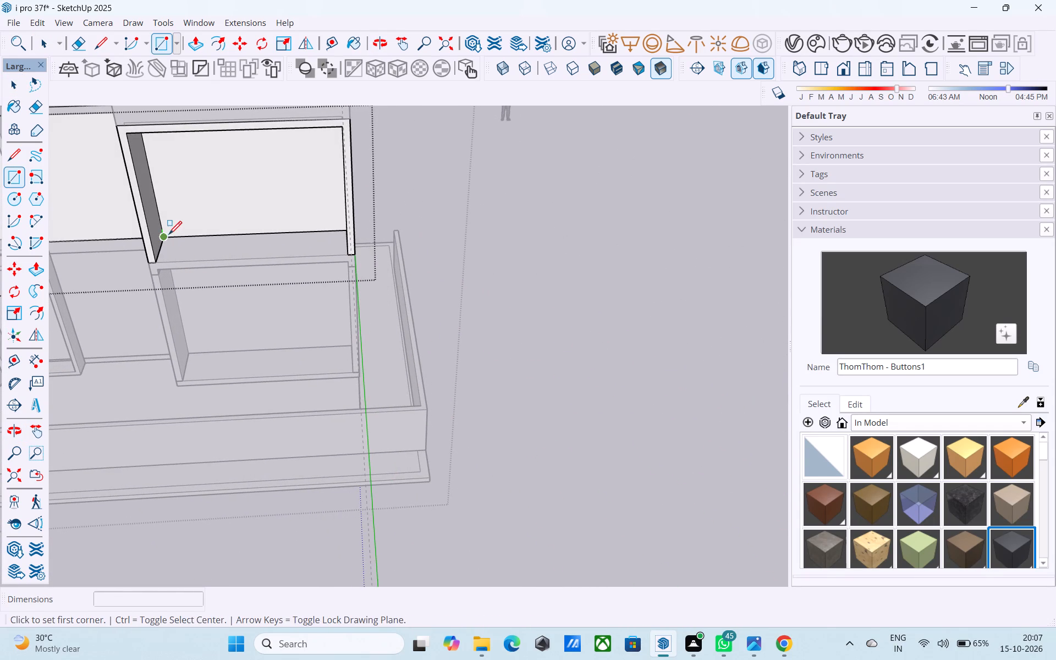
click(169, 235)
click(348, 252)
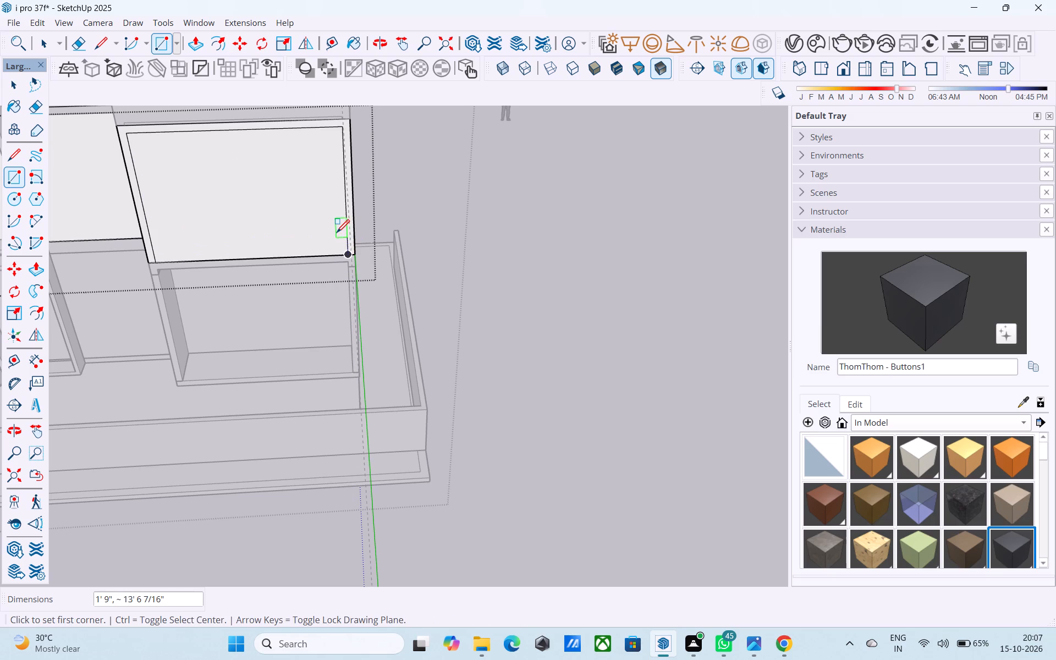
click(332, 228)
Delete the face covering the front opening of the wide bay on the storey below.
key(space)
click(332, 228)
key(Delete)
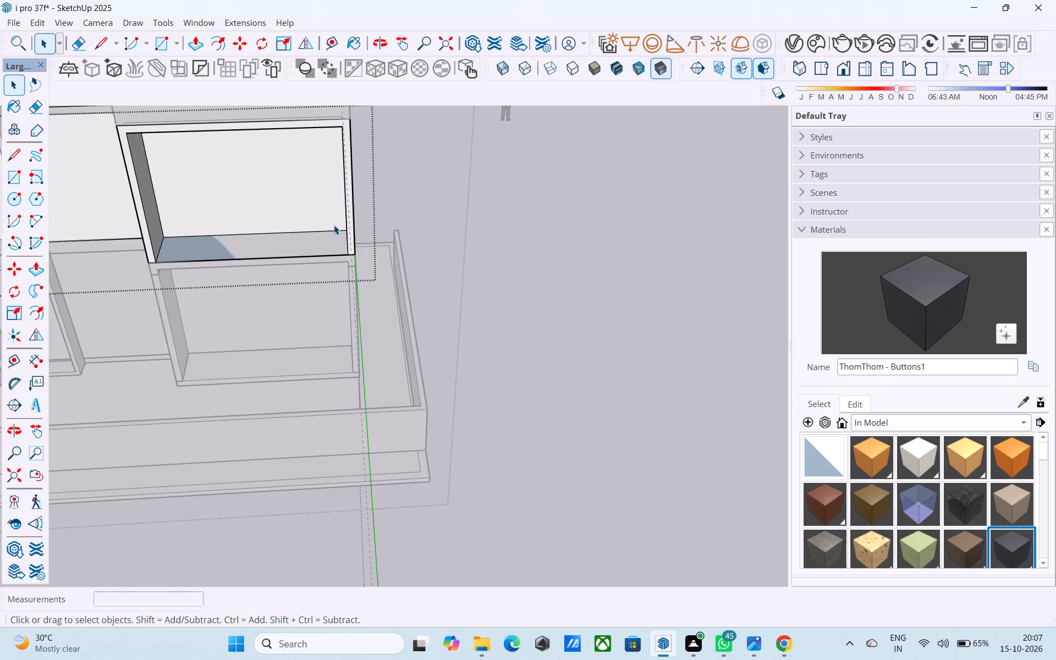
Push/Pull the floor face of the open wide framed bay by 2".
scroll(334, 225, down, 1)
middle_drag(333, 223, 419, 237)
scroll(368, 265, up, 2)
click(366, 257)
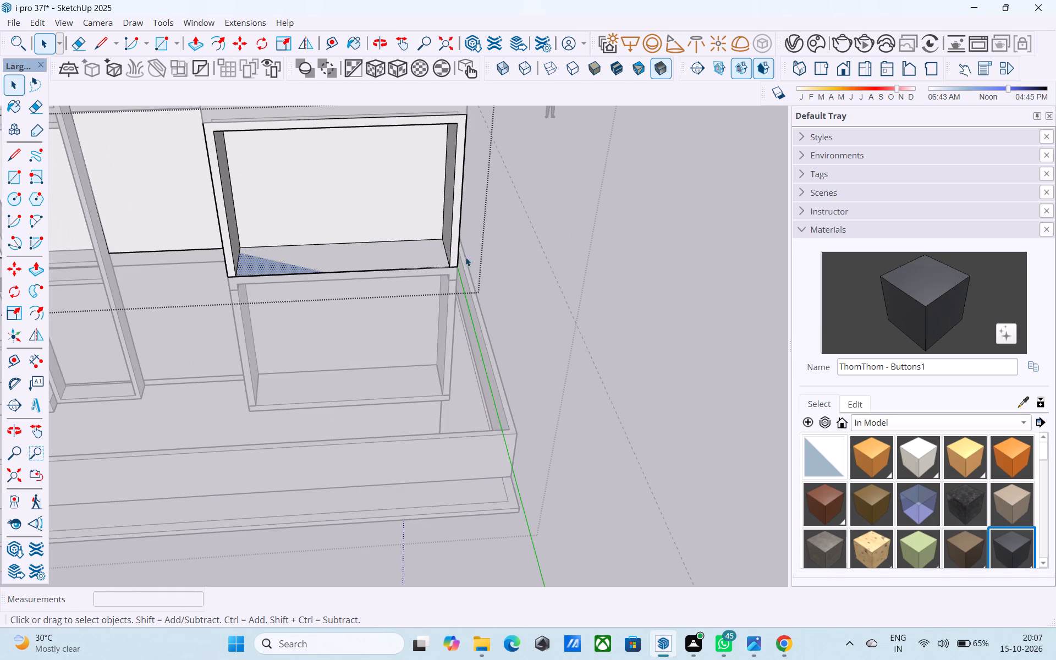
click(392, 257)
key(p)
click(392, 257)
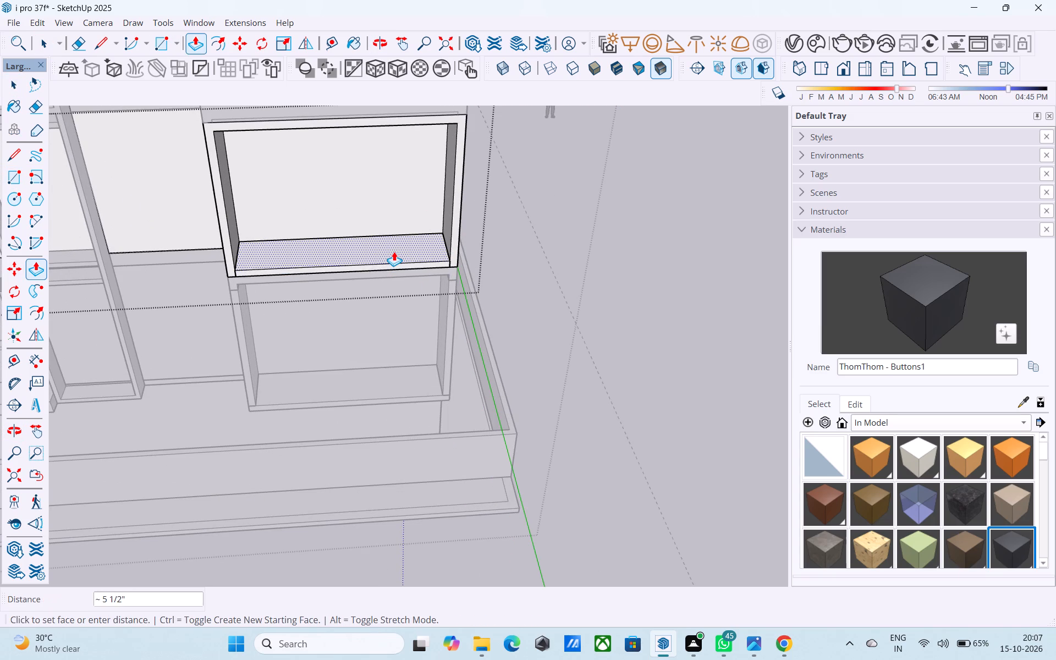
key(2)
key(shift+quotedbl)
key(Return)
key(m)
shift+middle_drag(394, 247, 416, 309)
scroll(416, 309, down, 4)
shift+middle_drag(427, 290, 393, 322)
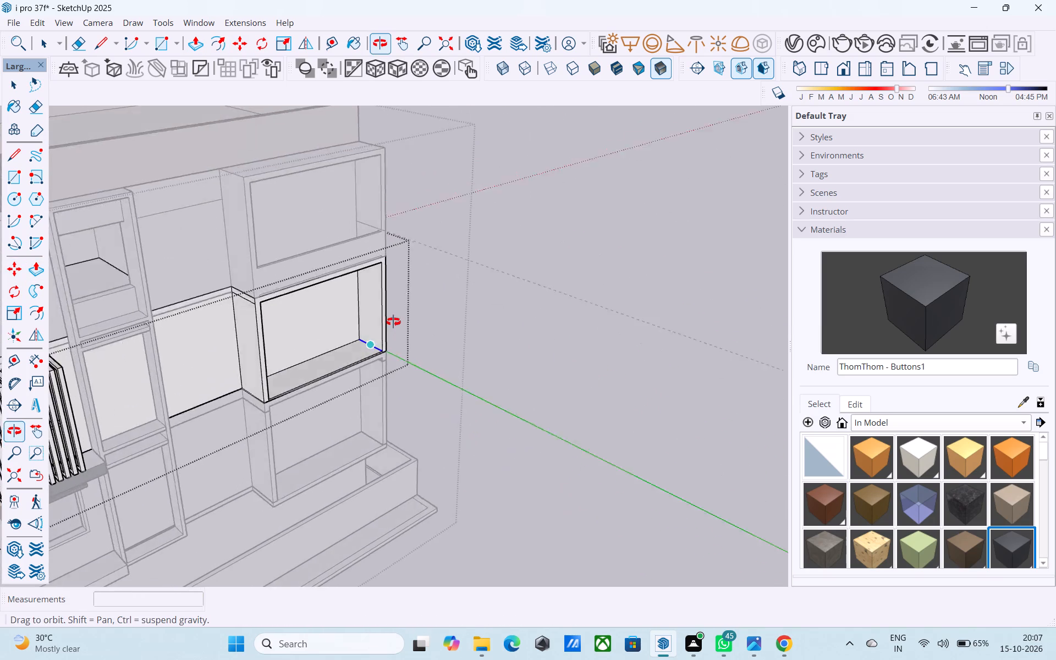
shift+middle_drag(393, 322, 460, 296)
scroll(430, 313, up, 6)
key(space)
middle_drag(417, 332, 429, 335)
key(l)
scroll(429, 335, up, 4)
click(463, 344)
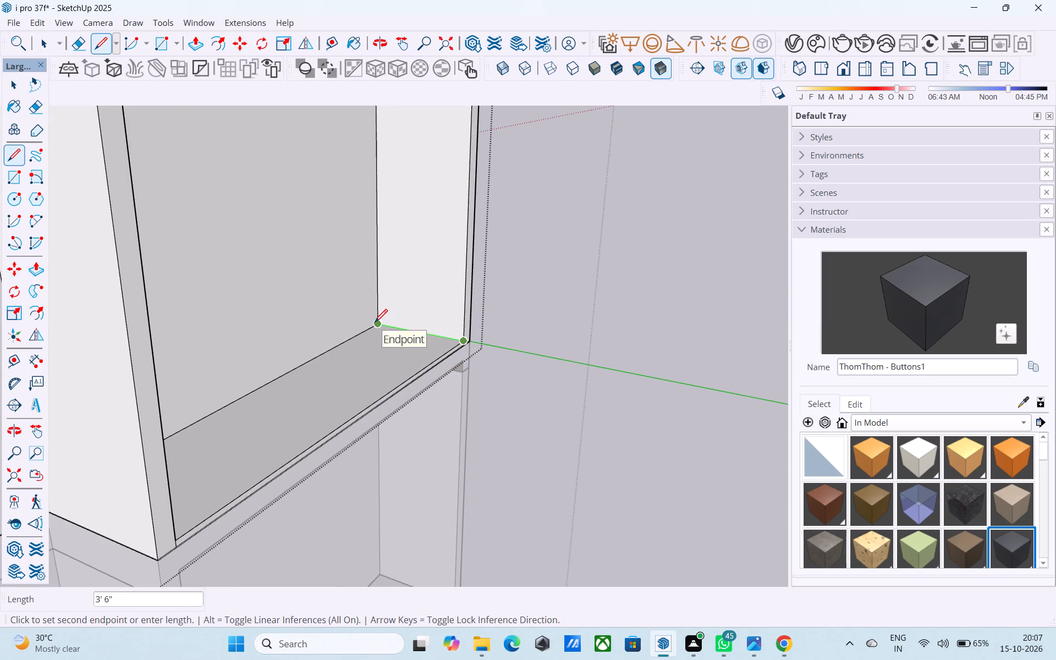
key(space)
Place a guide line 2.5' above the bay floor on the inner face of the outer upright.
middle_drag(404, 330, 455, 334)
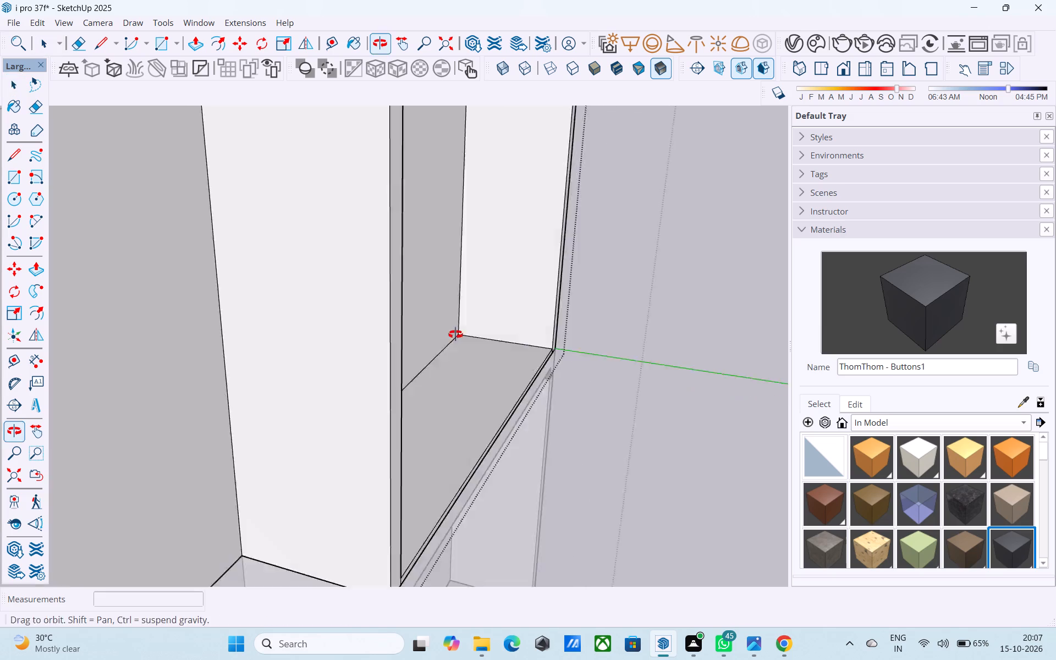
middle_drag(455, 334, 464, 335)
middle_drag(469, 331, 389, 316)
scroll(351, 329, down, 5)
scroll(477, 334, down, 2)
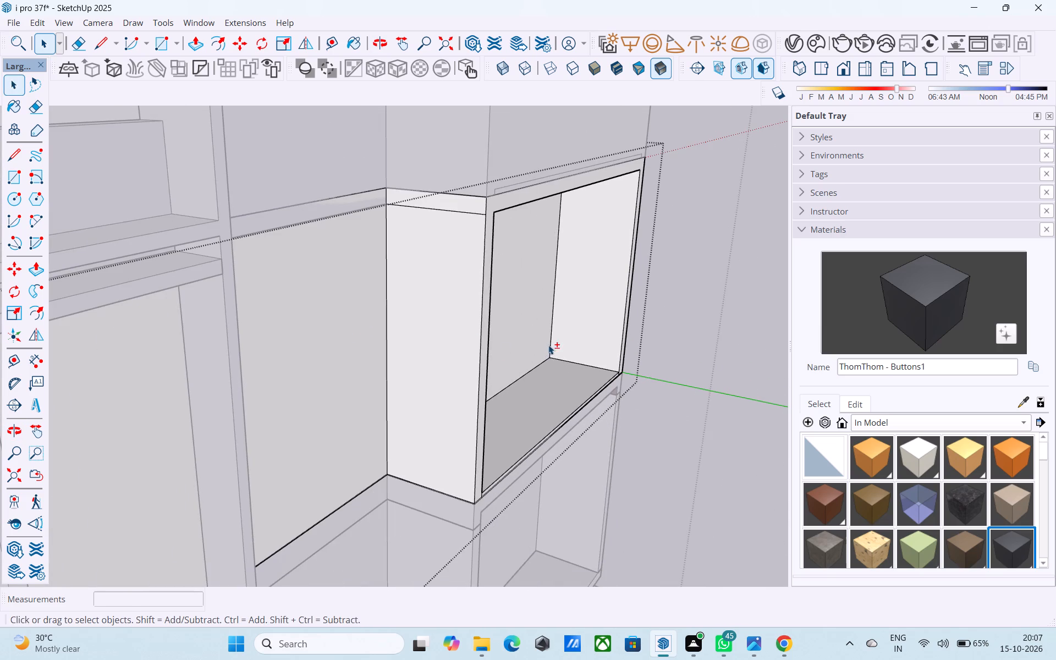
shift+middle_drag(548, 345, 490, 329)
scroll(548, 350, up, 3)
key(t)
click(549, 355)
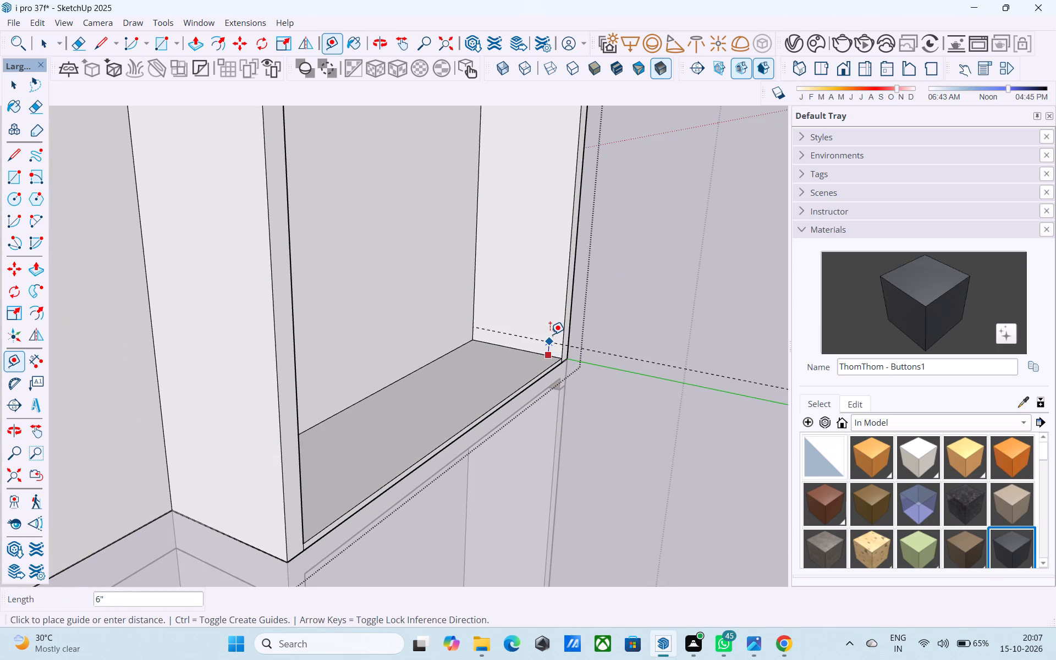
text(2.)
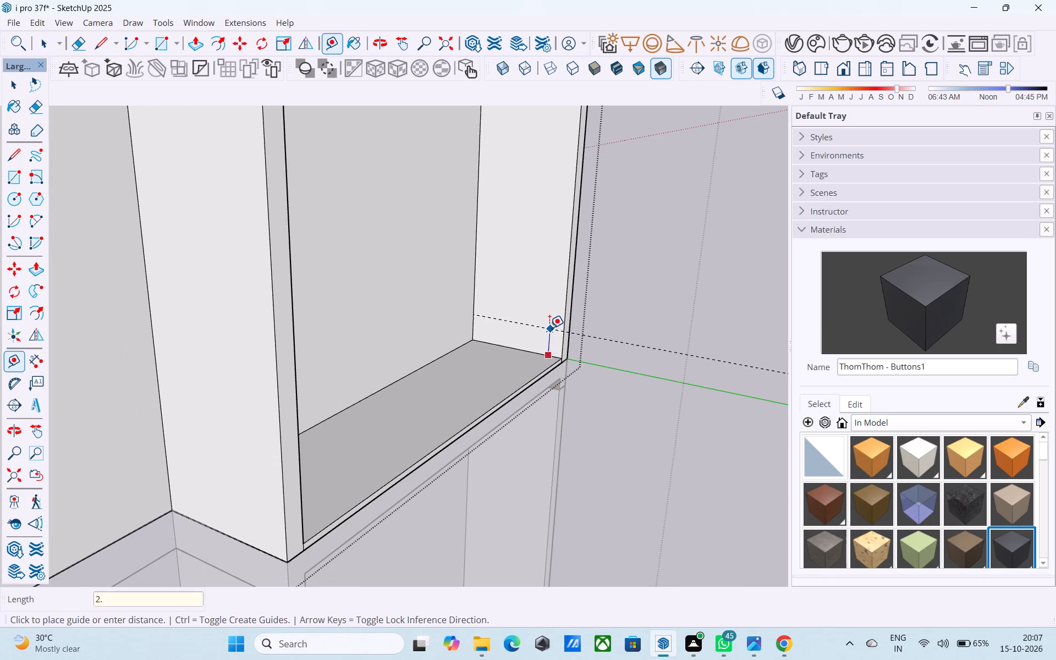
text(5')
key(Return)
key(space)
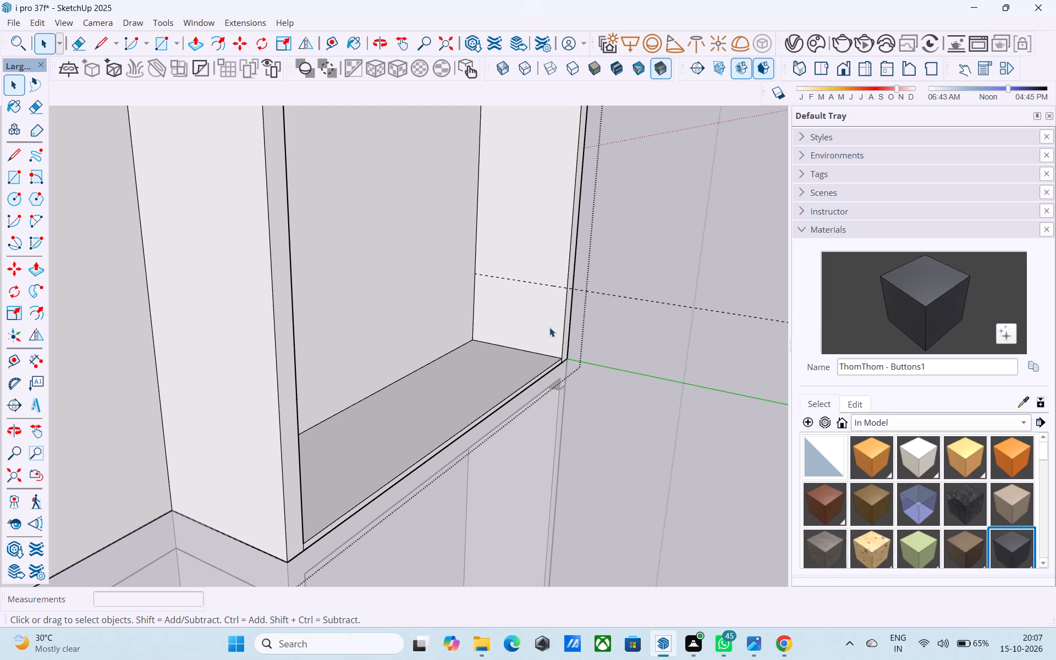
Outline a 3" wide strip at the front of the upright's inner face, from the guide down to the bay floor.
click(566, 312)
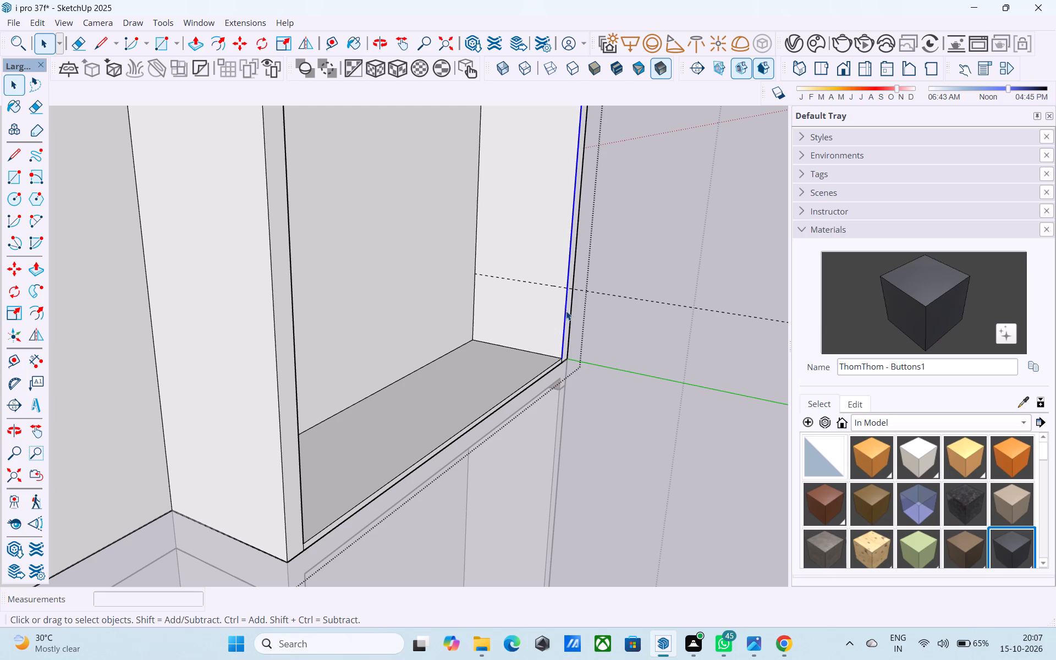
key(l)
click(569, 290)
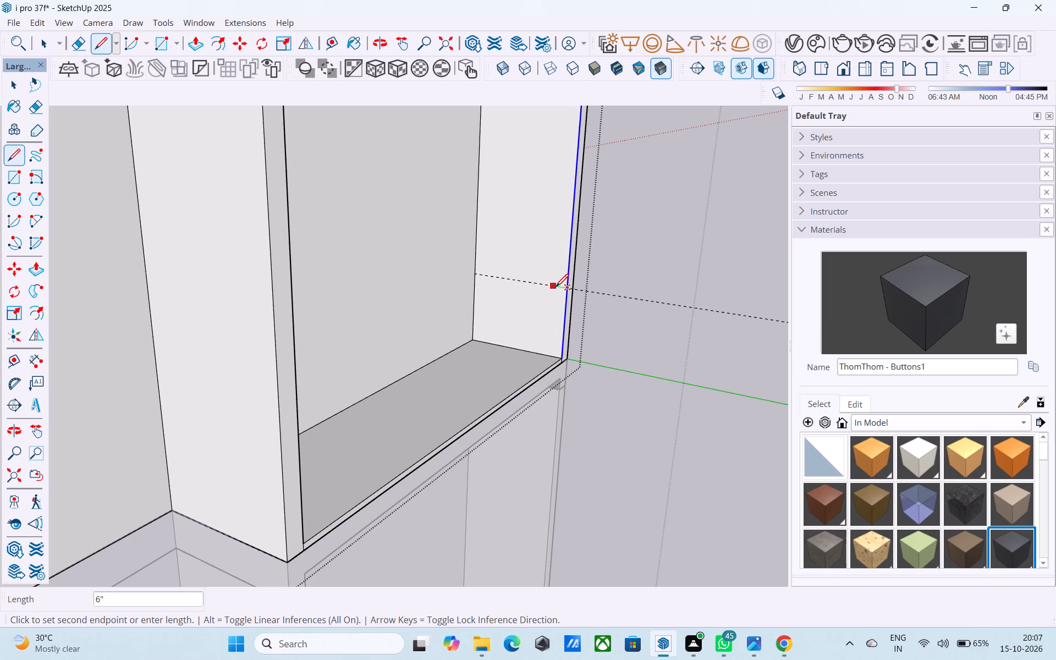
text(3")
key(Return)
scroll(555, 288, up, 6)
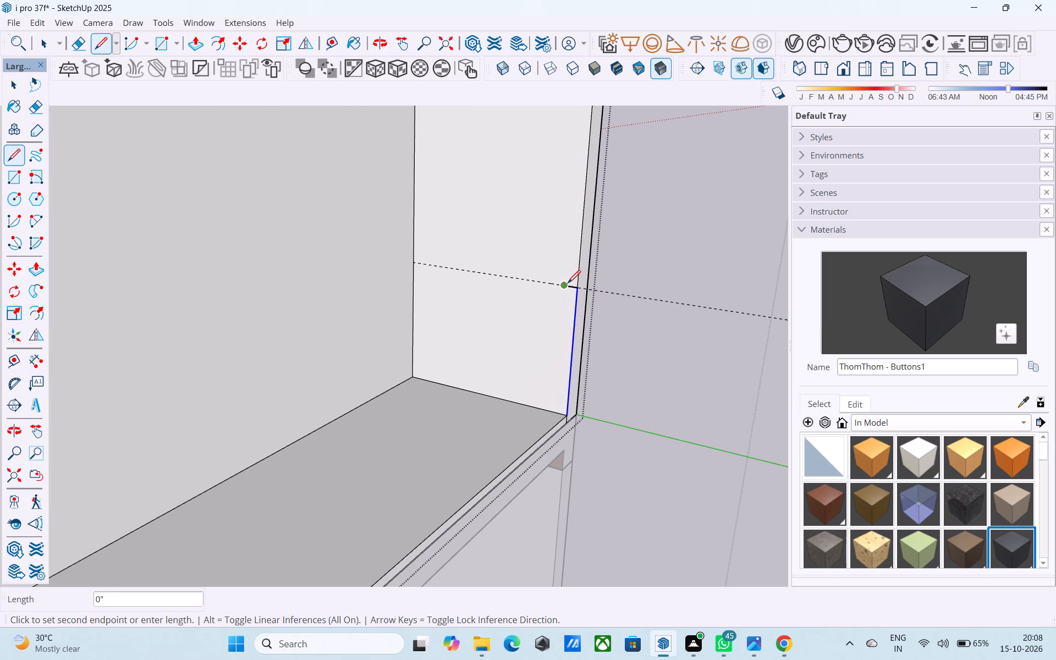
click(566, 284)
click(551, 410)
key(space)
Push/Pull the 3" strip 13' 6" across the wide bay to the opposite upright as a parapet.
click(568, 380)
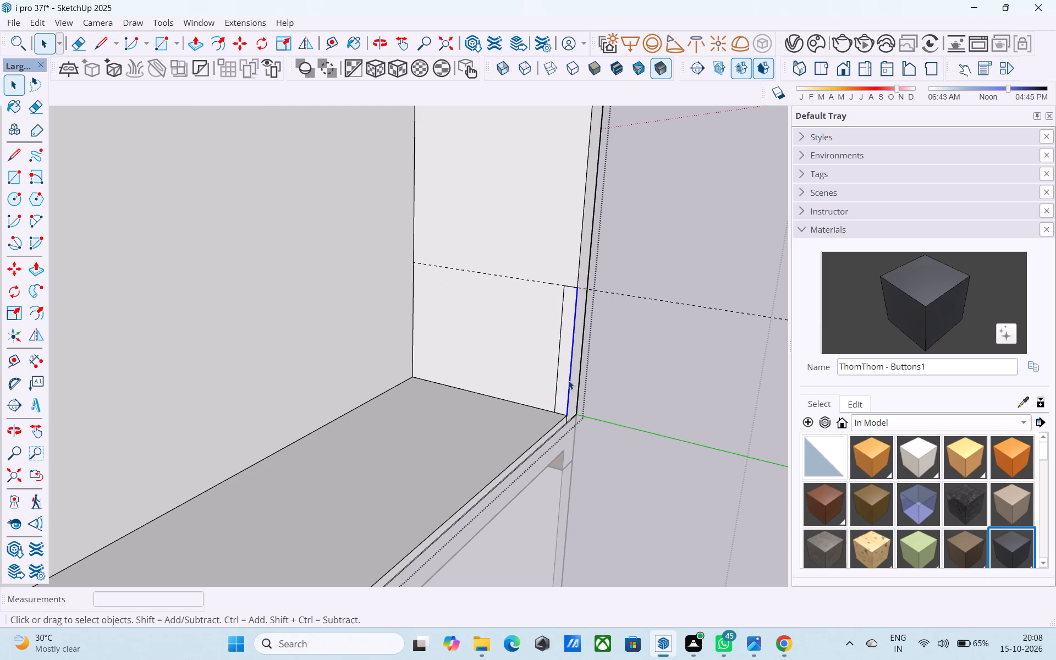
key(p)
click(562, 369)
scroll(536, 386, down, 6)
middle_drag(533, 387, 477, 377)
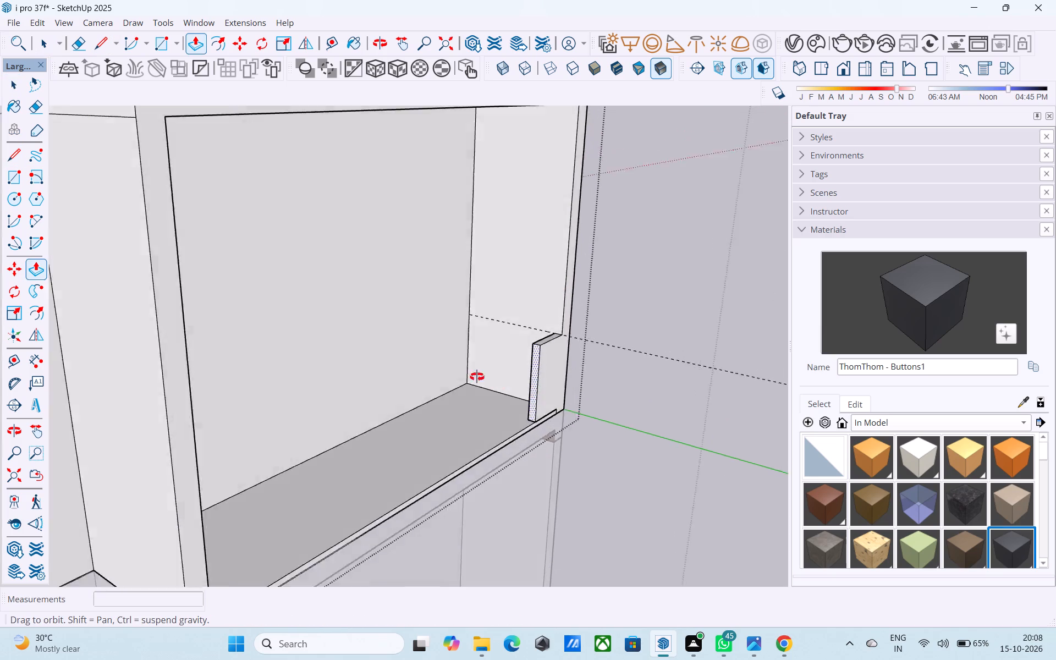
middle_drag(477, 377, 142, 369)
click(158, 375)
scroll(173, 371, down, 7)
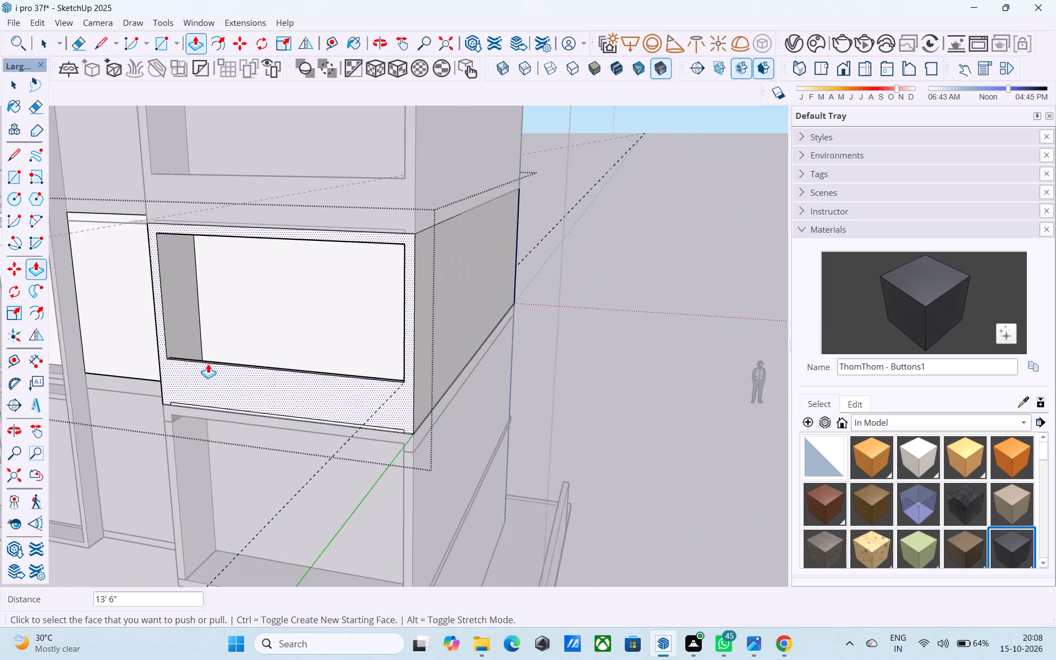
scroll(208, 364, down, 4)
key(space)
Close the storey group and the enclosing house group.
shift+middle_drag(289, 382, 587, 240)
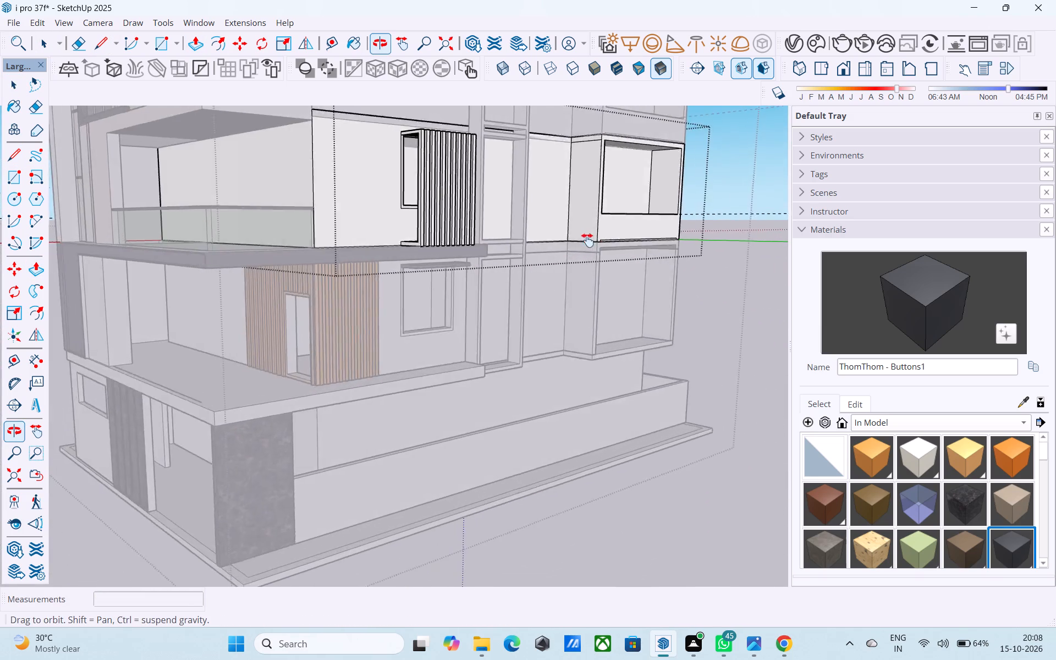
shift+middle_drag(587, 240, 216, 299)
scroll(217, 300, down, 9)
middle_drag(229, 311, 552, 297)
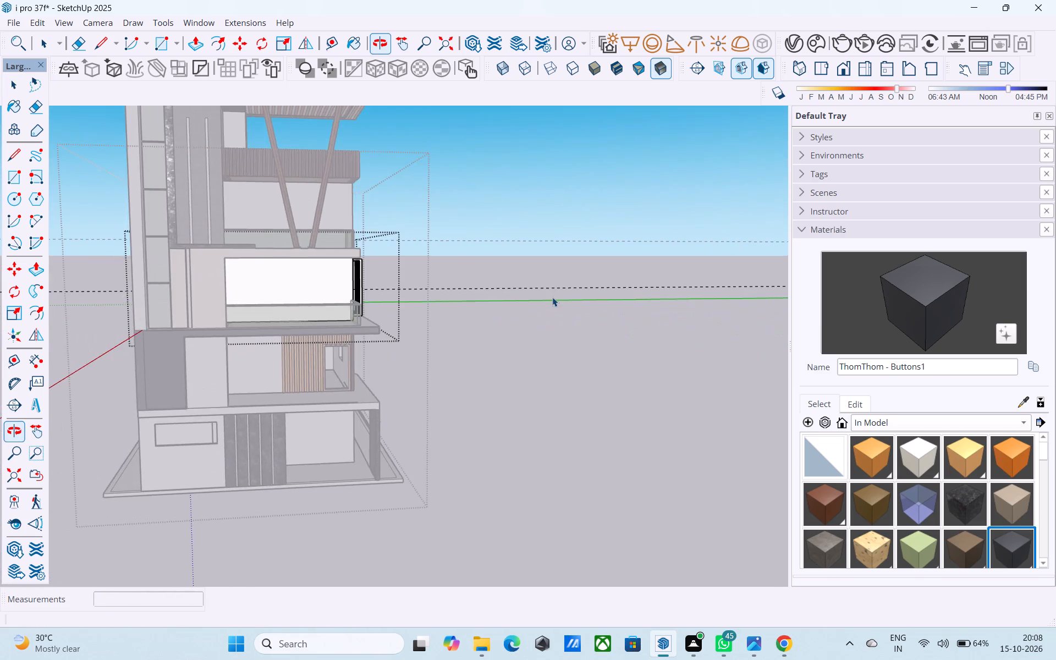
scroll(520, 300, down, 5)
middle_drag(458, 315, 569, 313)
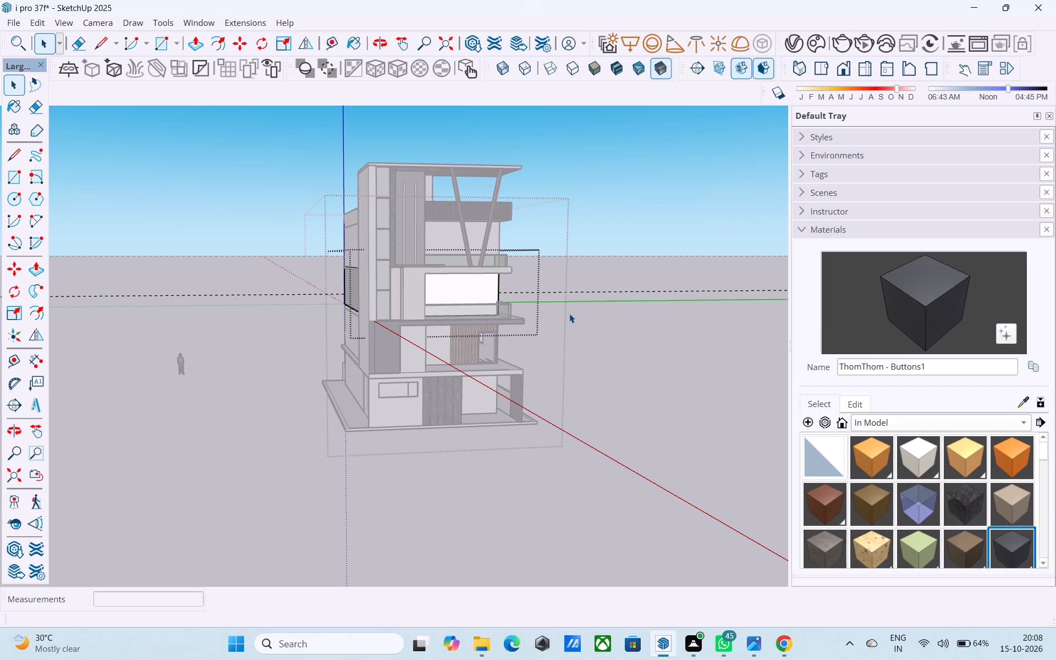
scroll(556, 329, down, 1)
middle_drag(559, 342, 543, 335)
click(621, 305)
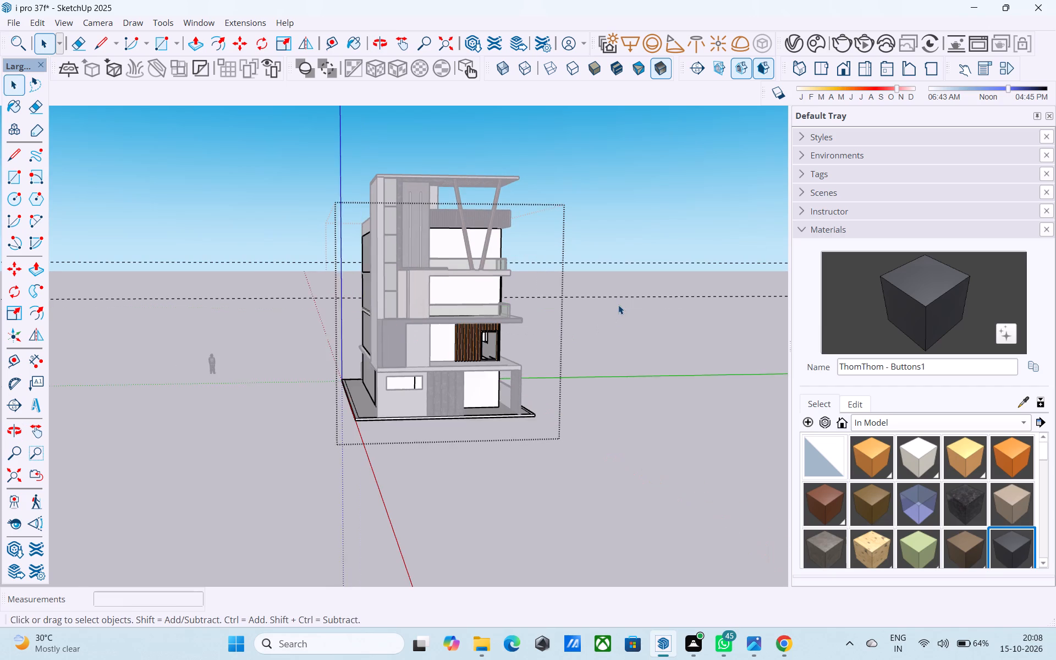
scroll(618, 306, up, 2)
scroll(585, 305, down, 4)
middle_drag(584, 305, 564, 310)
click(614, 230)
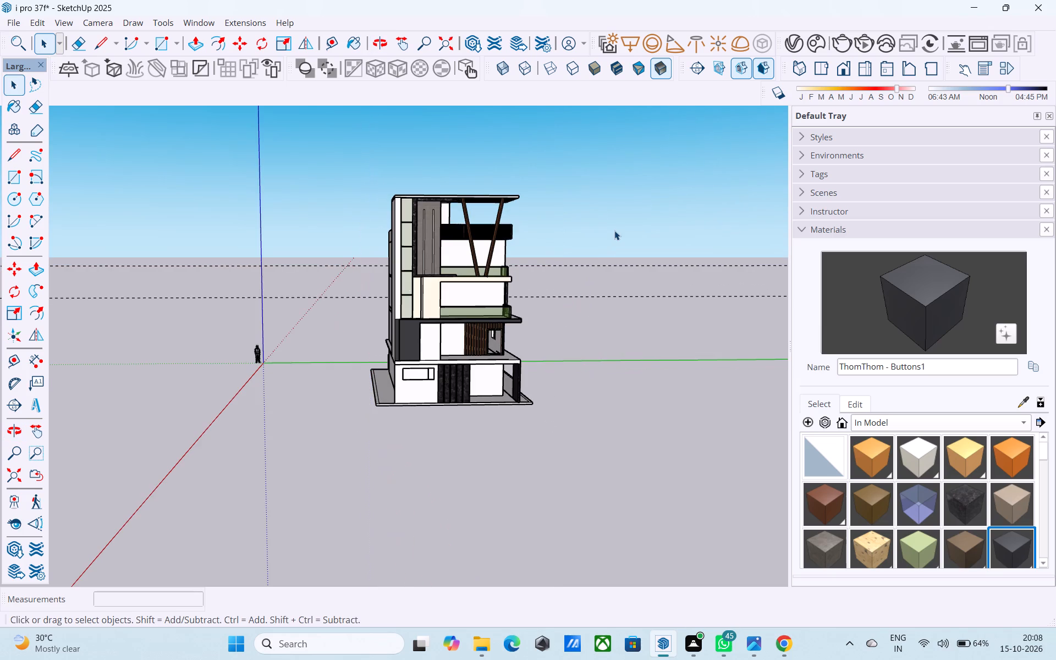
Examine the whole house and the side facade's framed bays and parapets from several angles and distances.
middle_drag(515, 333, 313, 331)
scroll(356, 325, up, 3)
middle_drag(465, 317, 276, 338)
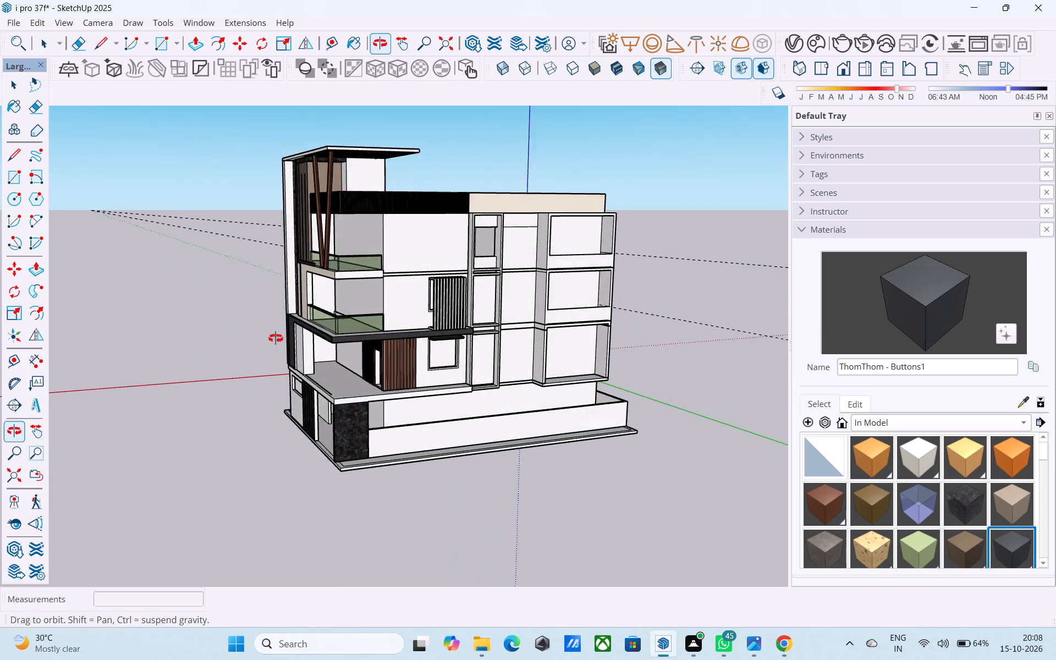
middle_drag(276, 338, 446, 233)
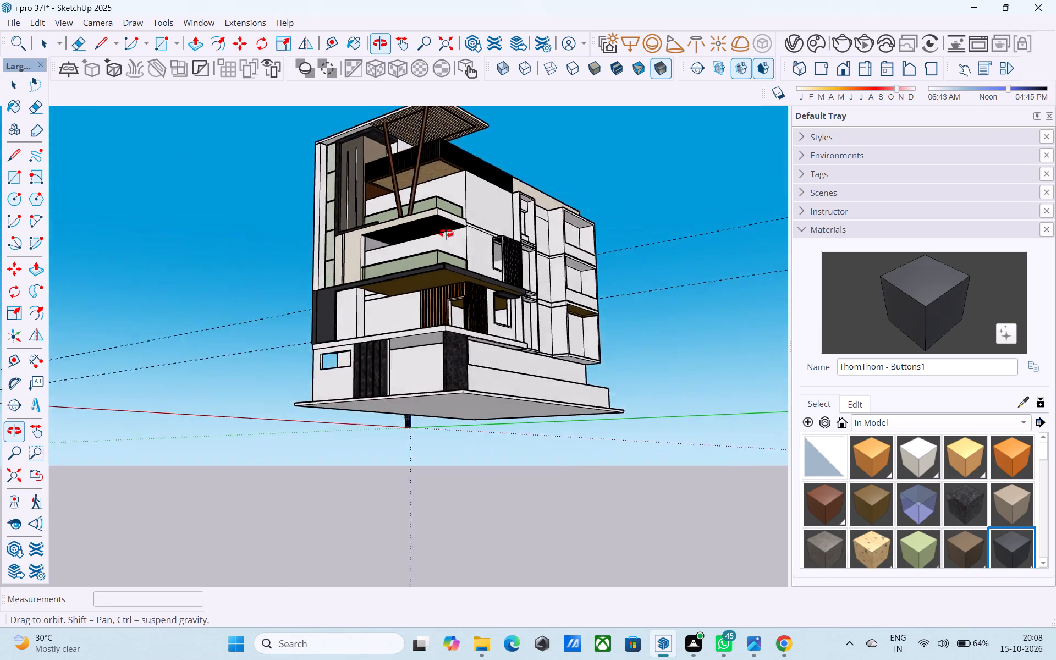
middle_drag(446, 233, 512, 372)
scroll(512, 372, up, 3)
shift+middle_drag(512, 372, 518, 323)
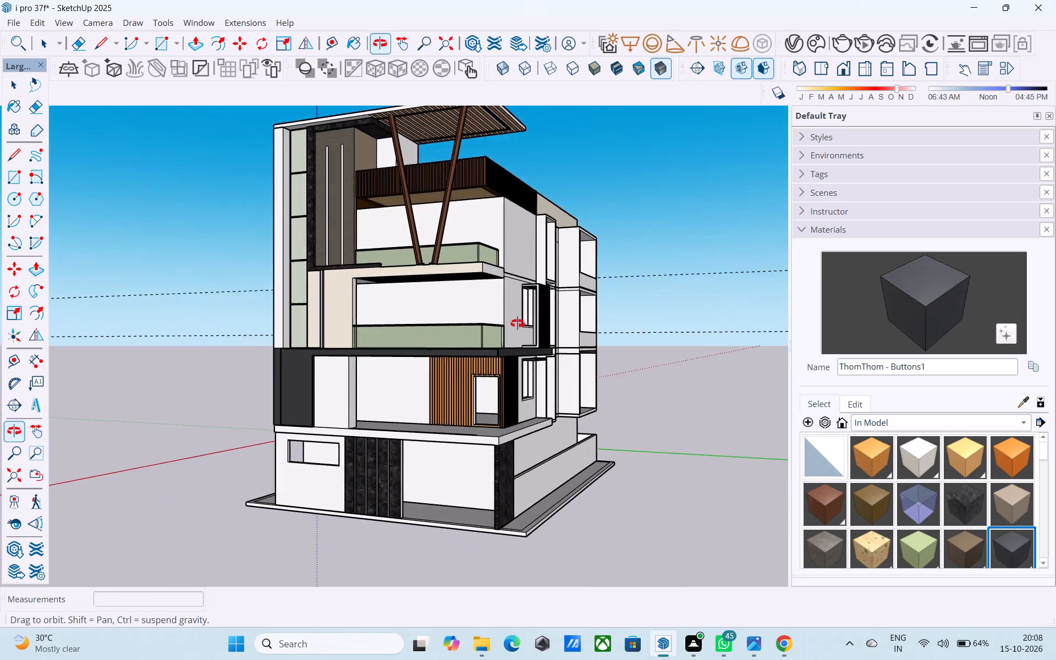
shift+middle_drag(518, 323, 365, 311)
scroll(416, 320, down, 1)
middle_drag(416, 320, 417, 325)
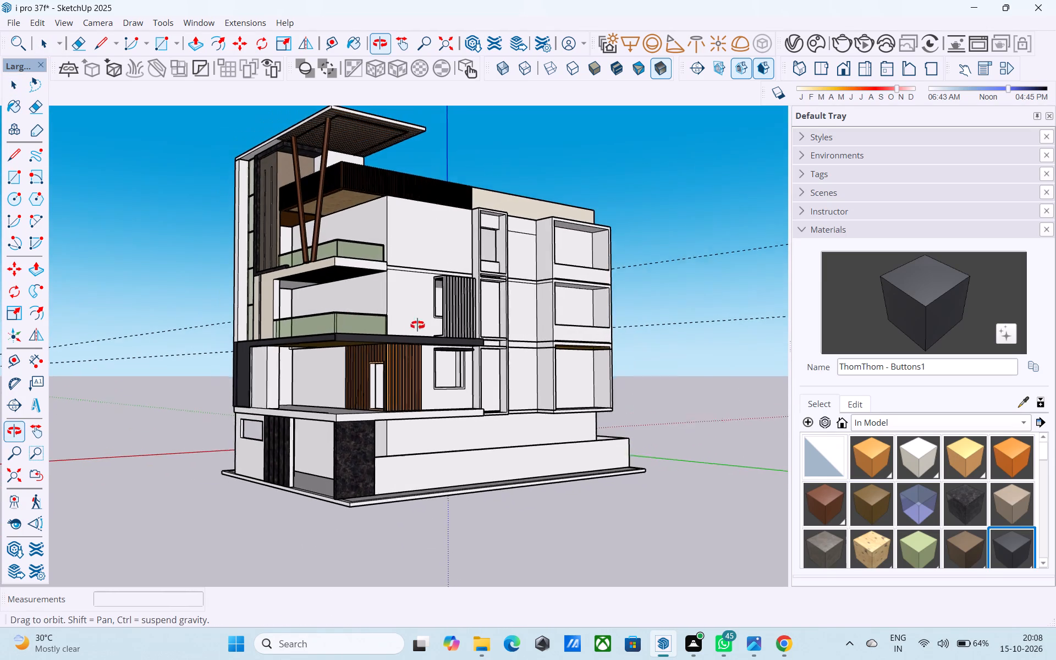
middle_drag(417, 325, 327, 352)
middle_drag(490, 345, 424, 361)
scroll(411, 321, up, 1)
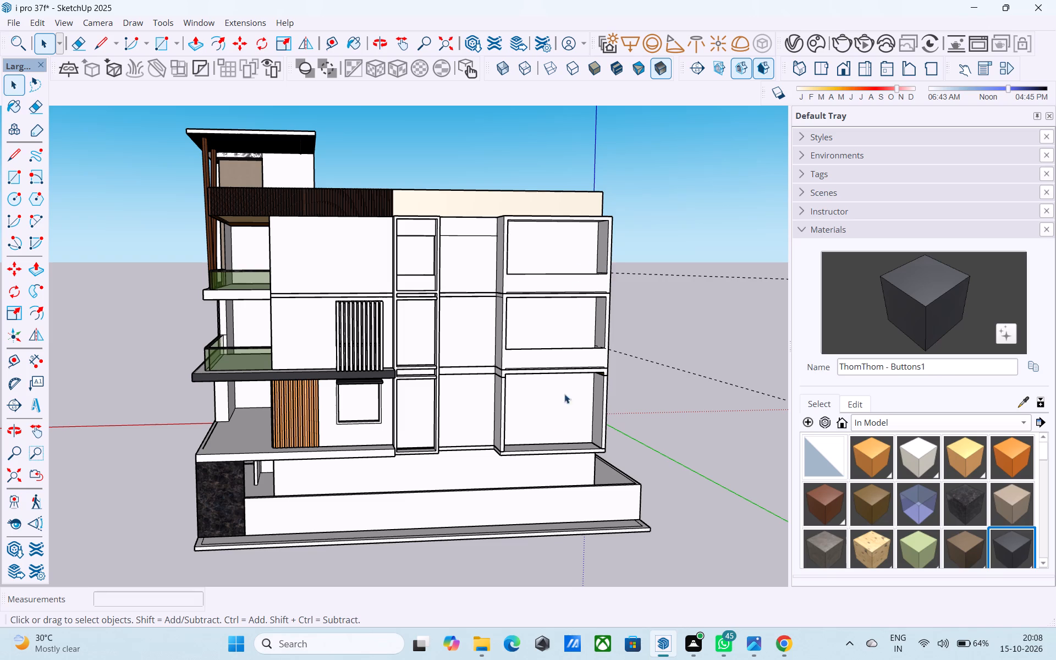
middle_drag(537, 337, 523, 381)
scroll(549, 296, up, 2)
middle_drag(573, 313, 576, 360)
middle_drag(569, 350, 590, 410)
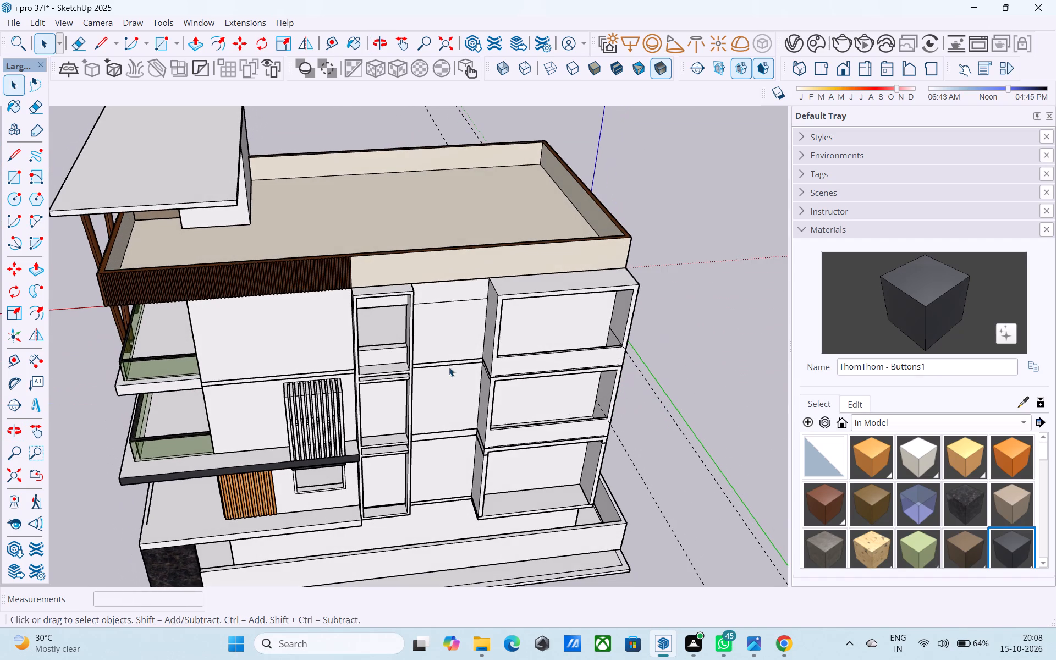
scroll(386, 344, up, 4)
middle_drag(392, 335, 472, 272)
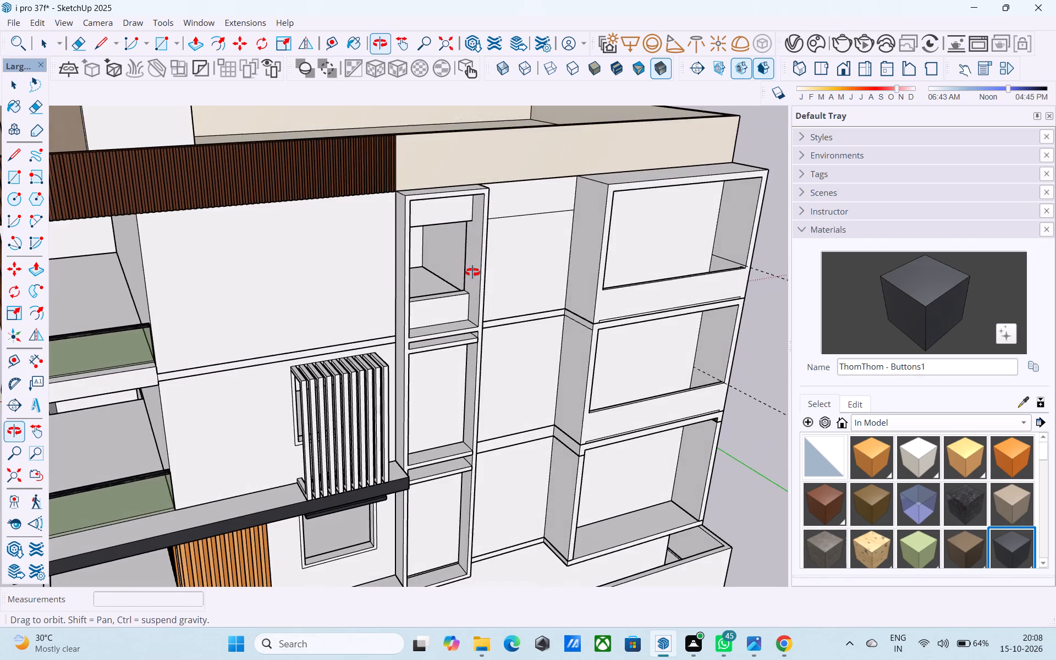
middle_drag(472, 272, 477, 263)
scroll(477, 263, down, 4)
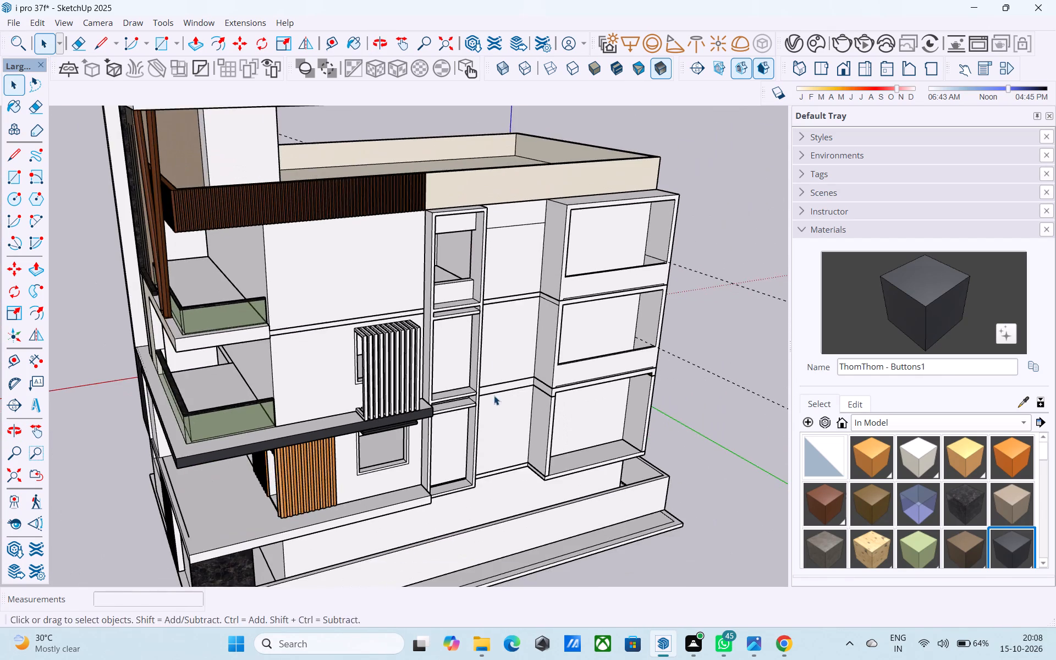
Examine the front facade's balconies, overhanging slabs and slatted surfaces from several angles and distances.
middle_drag(494, 395, 618, 300)
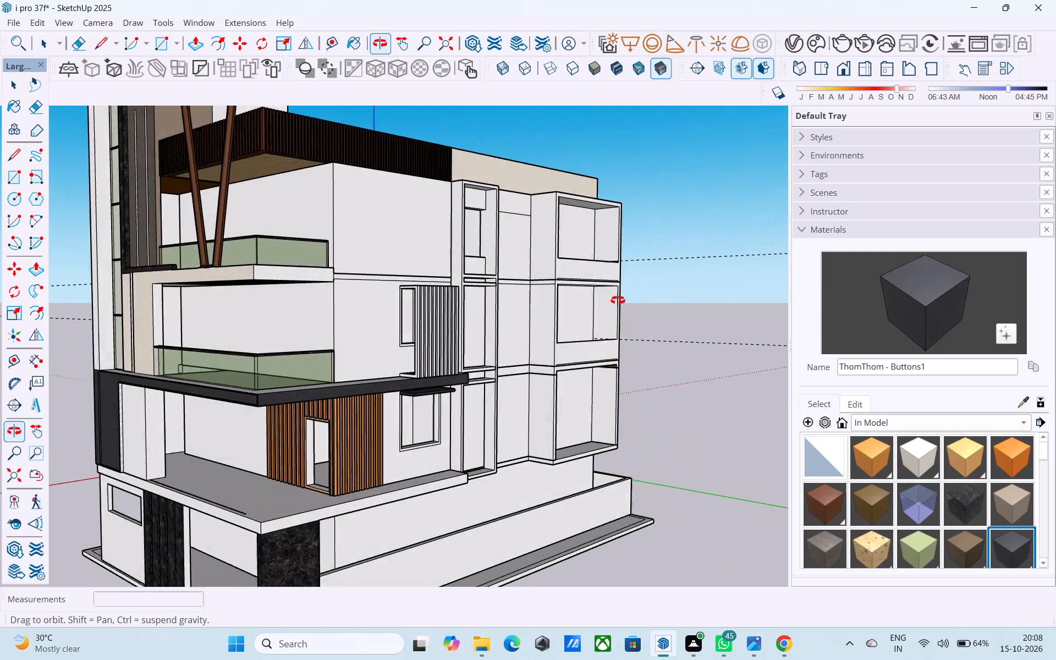
middle_drag(618, 300, 735, 300)
middle_drag(436, 329, 617, 329)
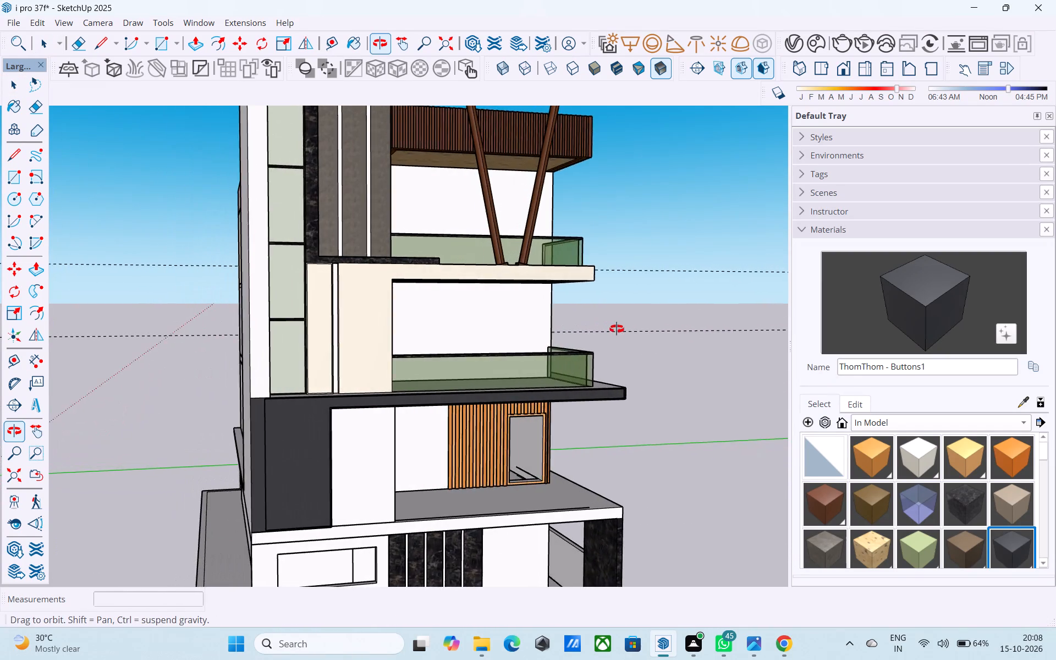
middle_drag(617, 329, 391, 366)
scroll(380, 350, down, 5)
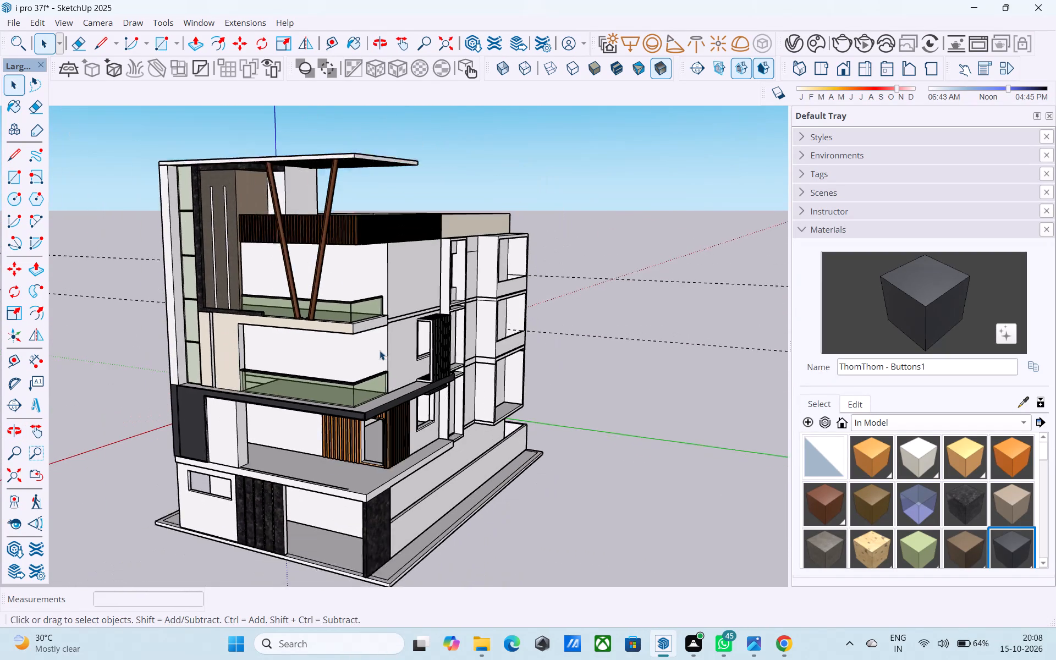
middle_drag(361, 402, 380, 350)
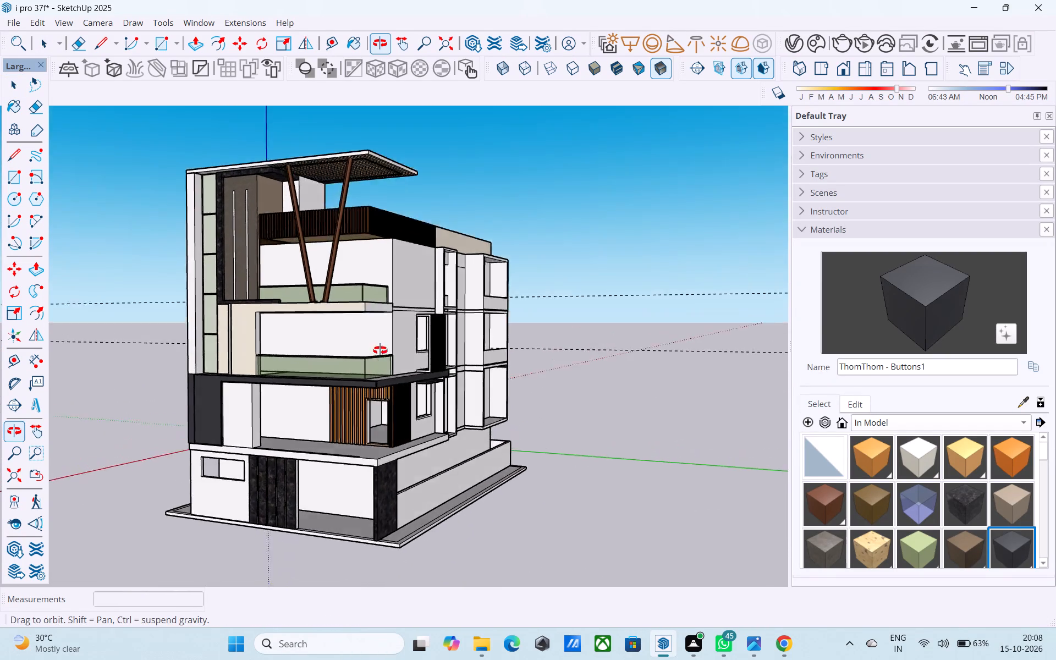
middle_drag(380, 350, 397, 304)
scroll(393, 302, up, 3)
scroll(390, 298, down, 4)
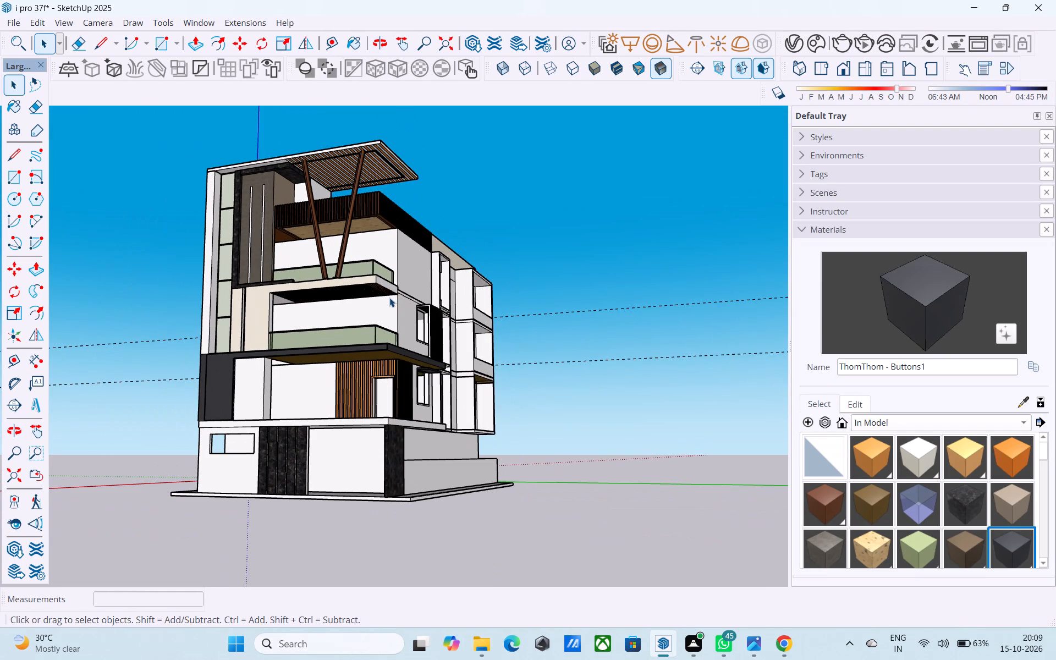
scroll(389, 298, down, 4)
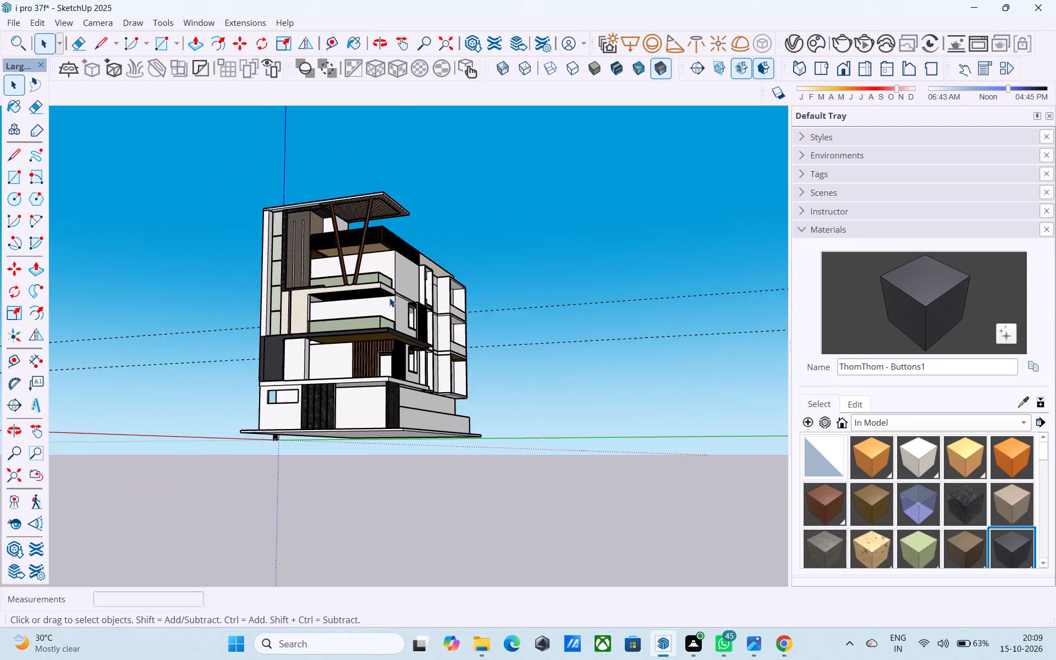
middle_drag(389, 298, 529, 350)
scroll(416, 314, up, 7)
middle_drag(415, 313, 361, 299)
scroll(378, 303, up, 4)
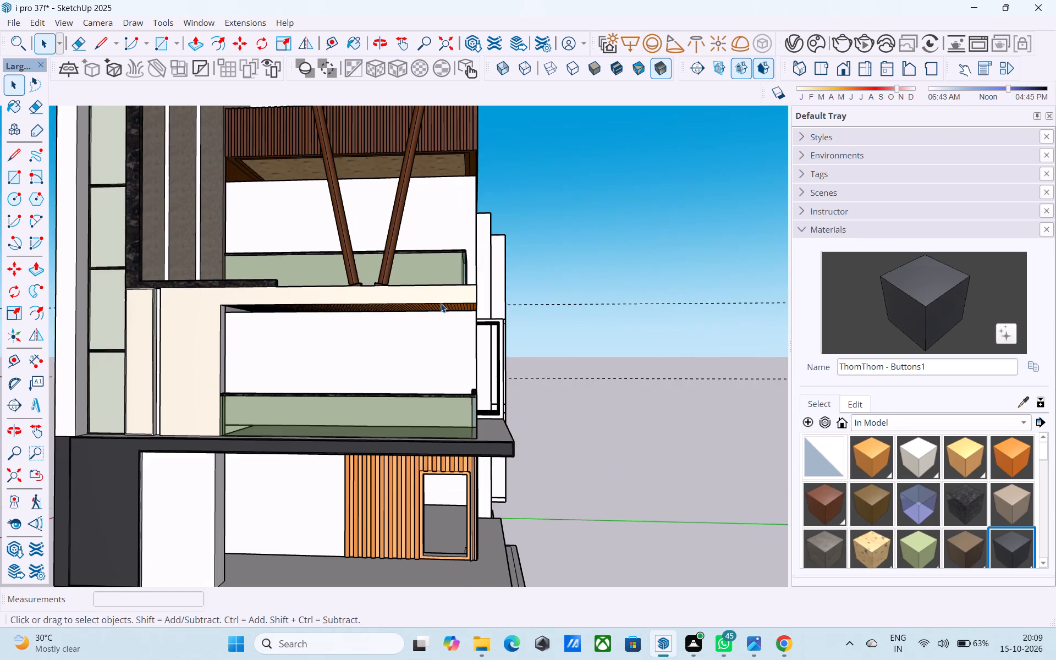
Examine the front balconies, overhanging slabs and side facade with its slatted window screen from several angles and distances.
middle_drag(427, 312, 252, 403)
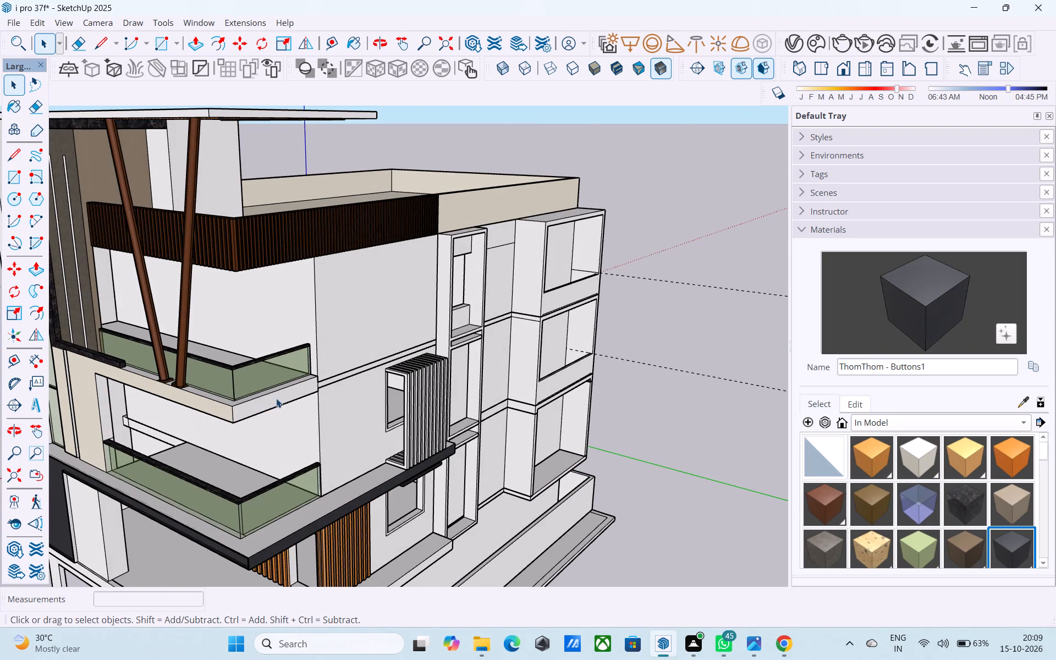
middle_drag(278, 391, 291, 370)
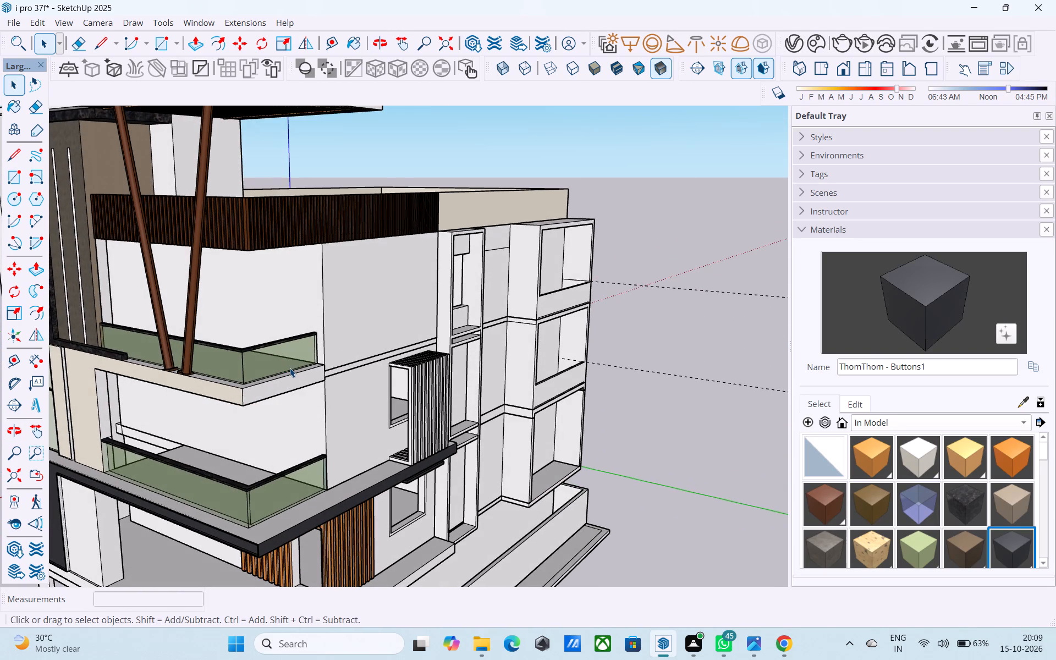
scroll(290, 368, down, 3)
middle_drag(265, 393, 334, 356)
scroll(300, 370, up, 4)
scroll(320, 364, down, 3)
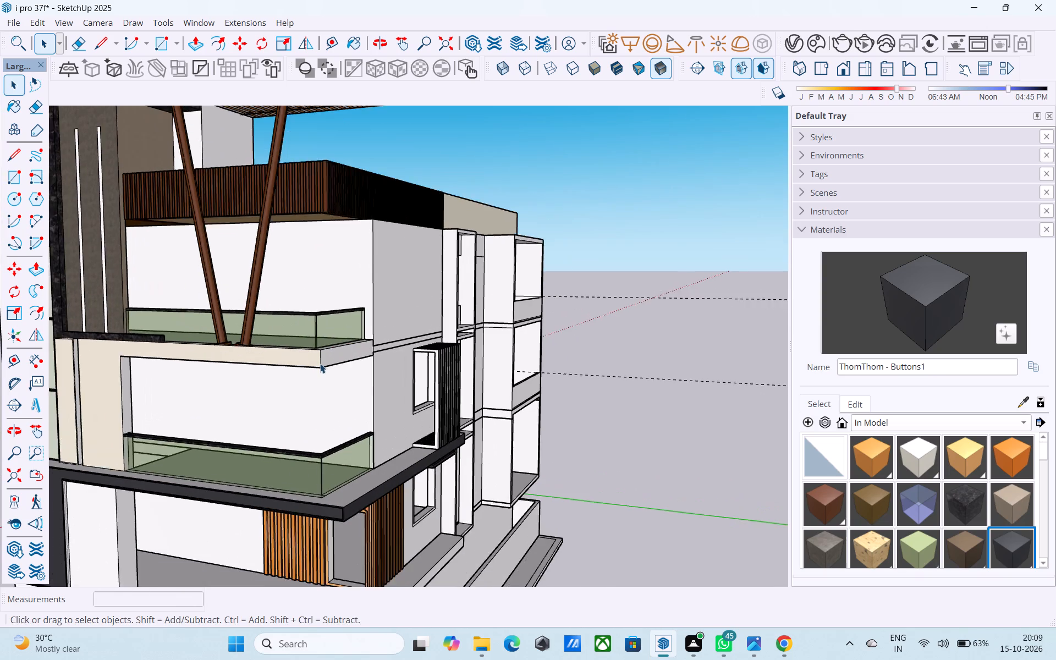
middle_drag(320, 364, 345, 275)
scroll(345, 275, up, 4)
scroll(332, 293, down, 2)
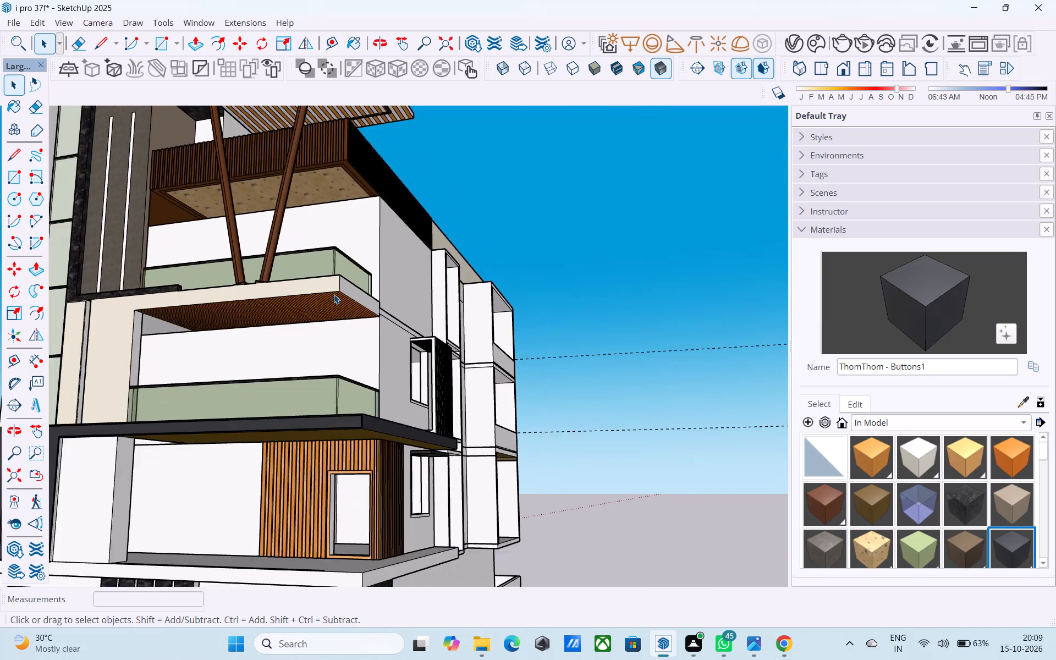
scroll(334, 294, down, 5)
middle_drag(338, 388, 355, 372)
scroll(354, 363, down, 4)
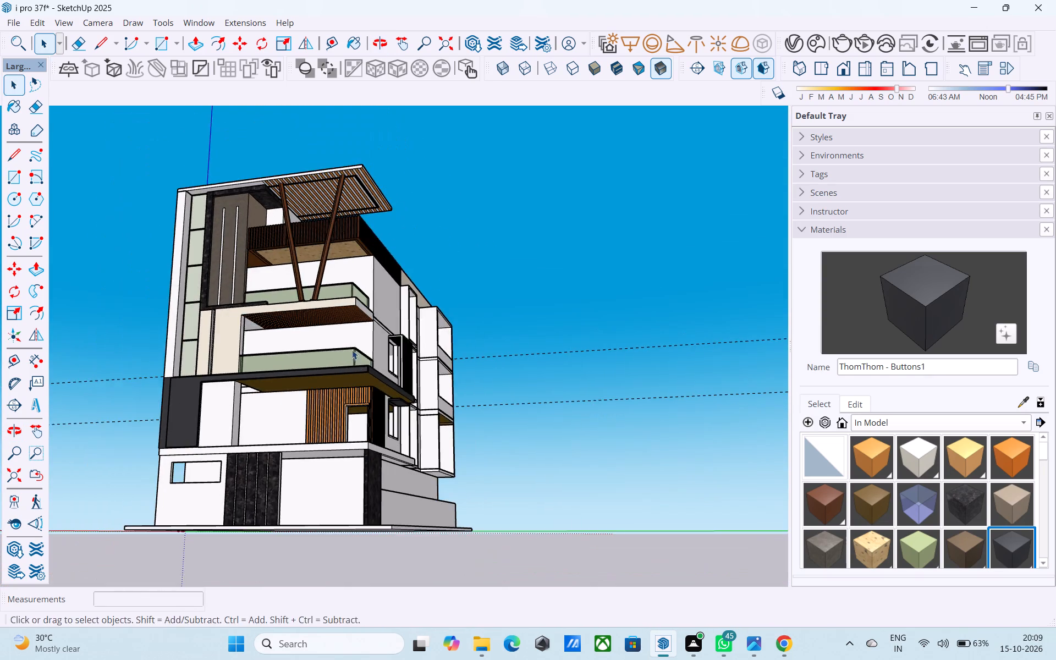
middle_drag(349, 349, 332, 463)
shift+middle_drag(338, 463, 337, 457)
scroll(337, 457, up, 6)
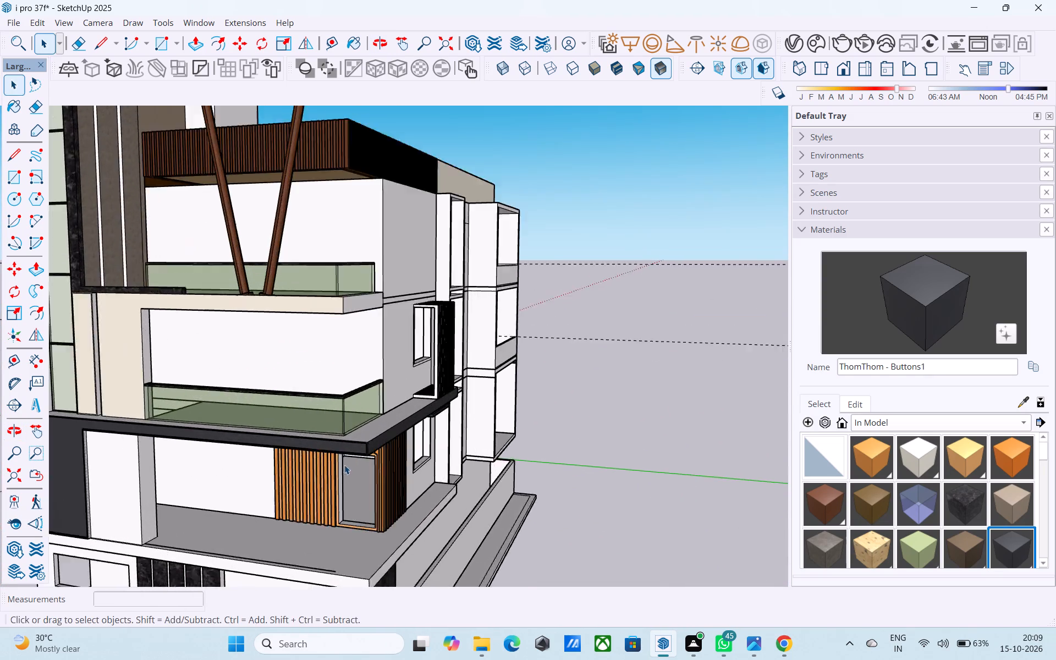
scroll(344, 465, up, 3)
shift+middle_drag(371, 451, 477, 436)
shift+middle_drag(458, 367, 378, 376)
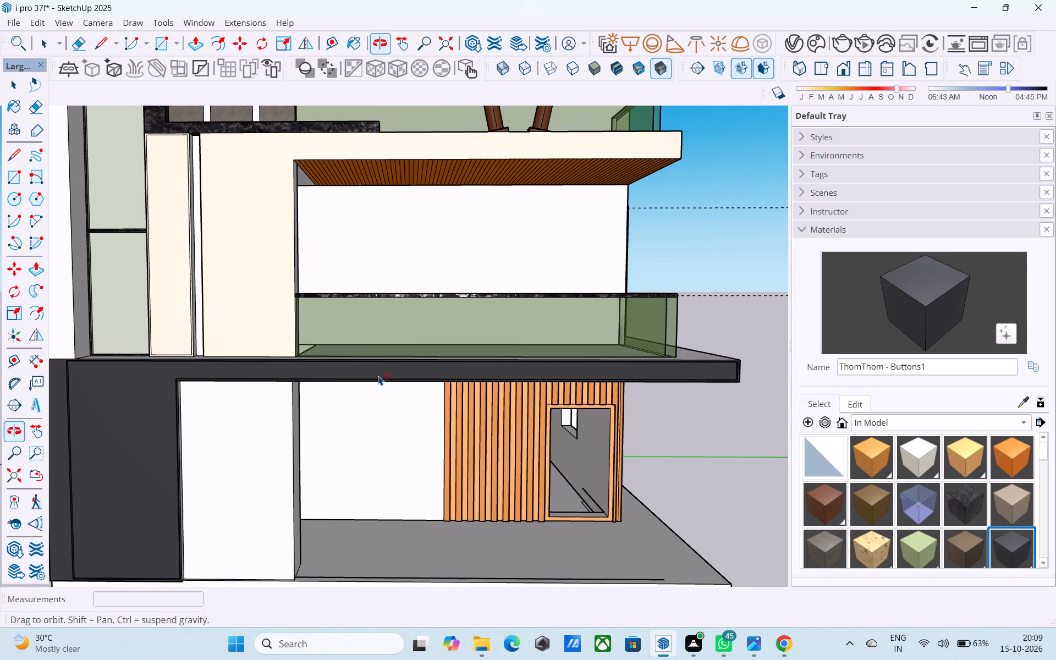
scroll(362, 386, down, 4)
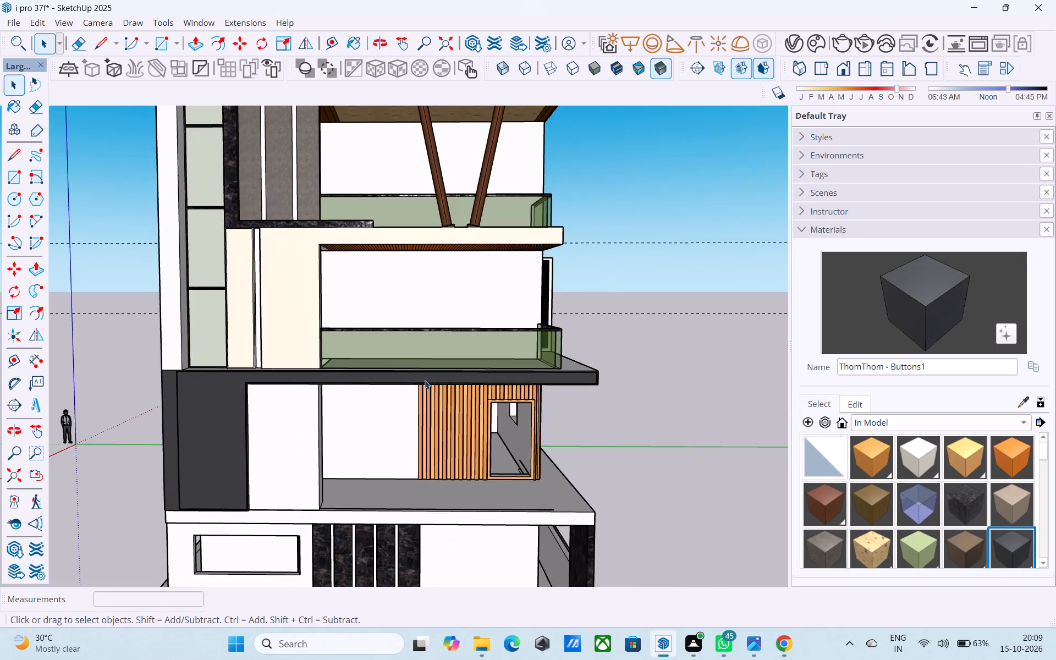
middle_drag(431, 381, 369, 403)
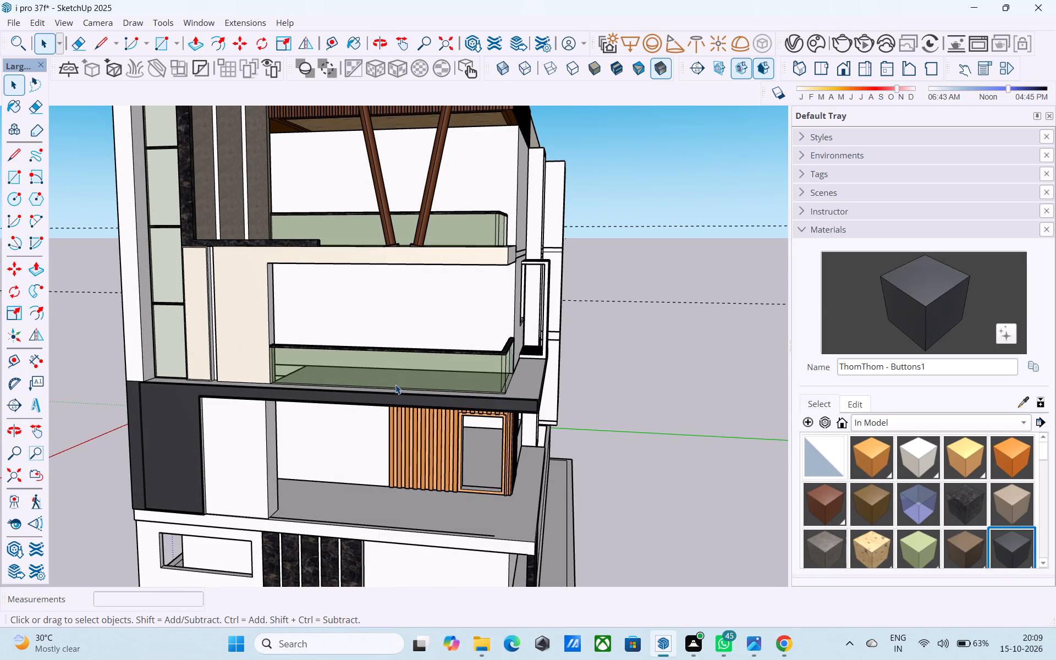
scroll(398, 383, down, 3)
middle_drag(398, 383, 405, 382)
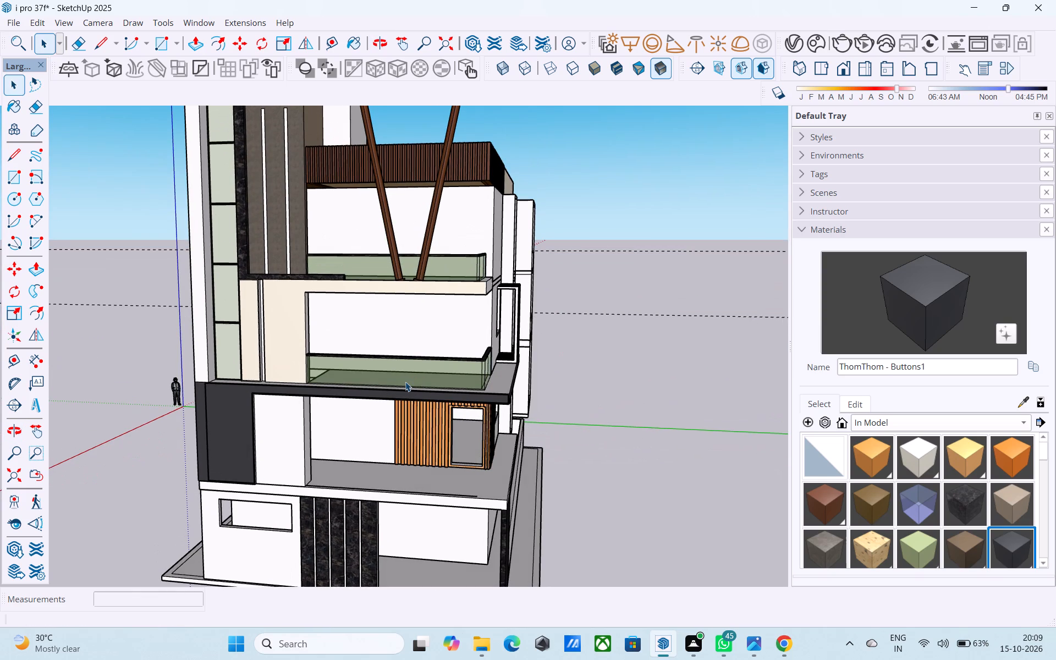
scroll(408, 381, down, 3)
middle_drag(406, 381, 312, 424)
scroll(413, 399, up, 5)
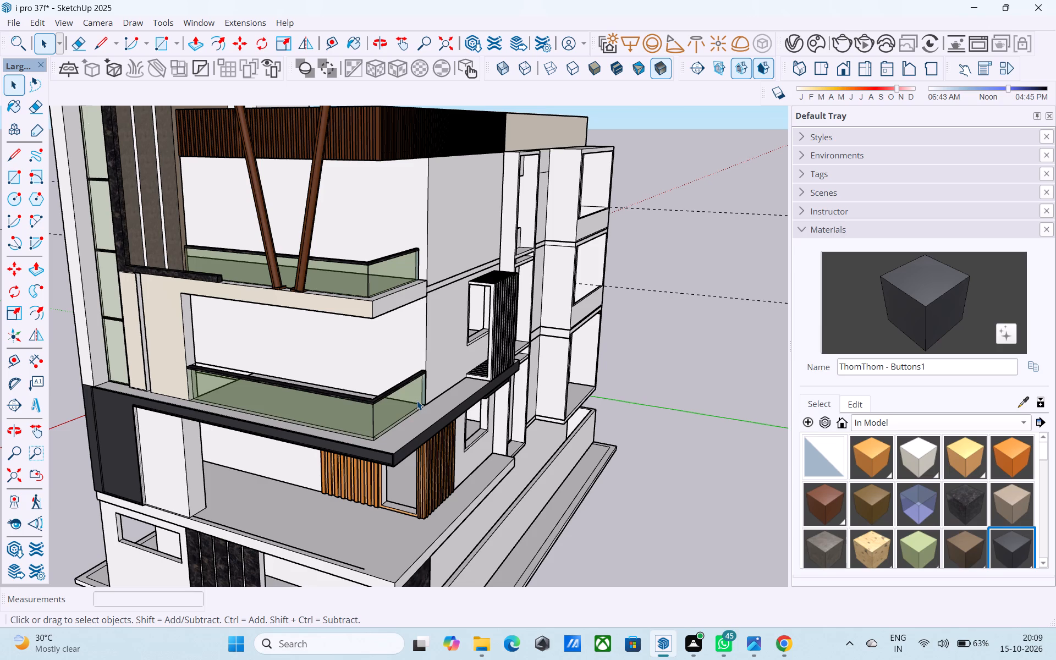
scroll(564, 376, down, 4)
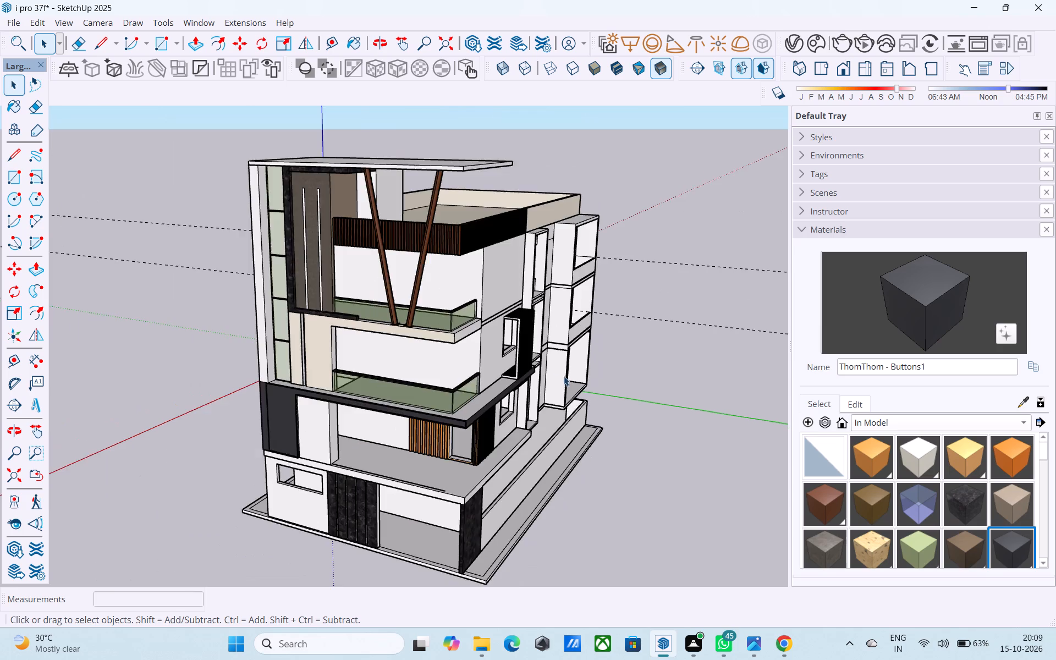
middle_drag(554, 381, 512, 329)
scroll(526, 328, up, 7)
scroll(422, 272, up, 4)
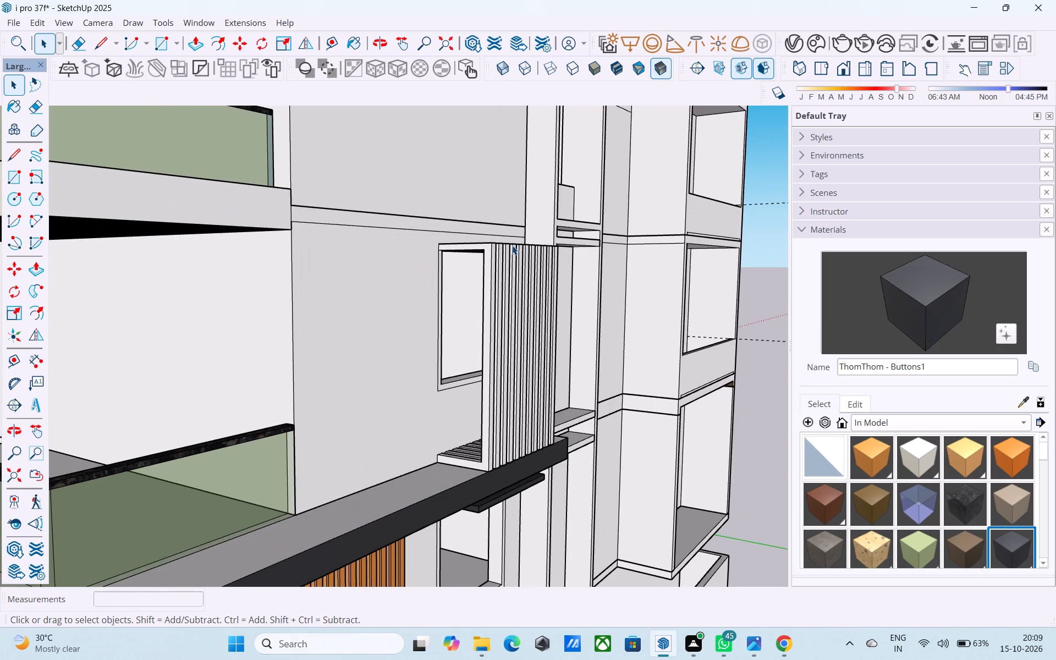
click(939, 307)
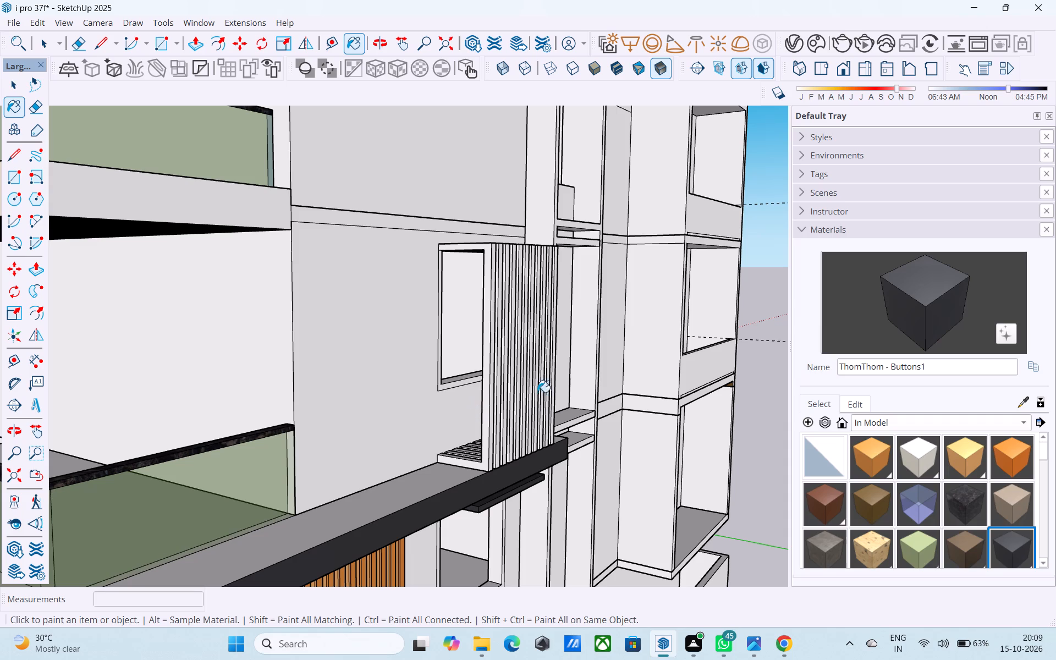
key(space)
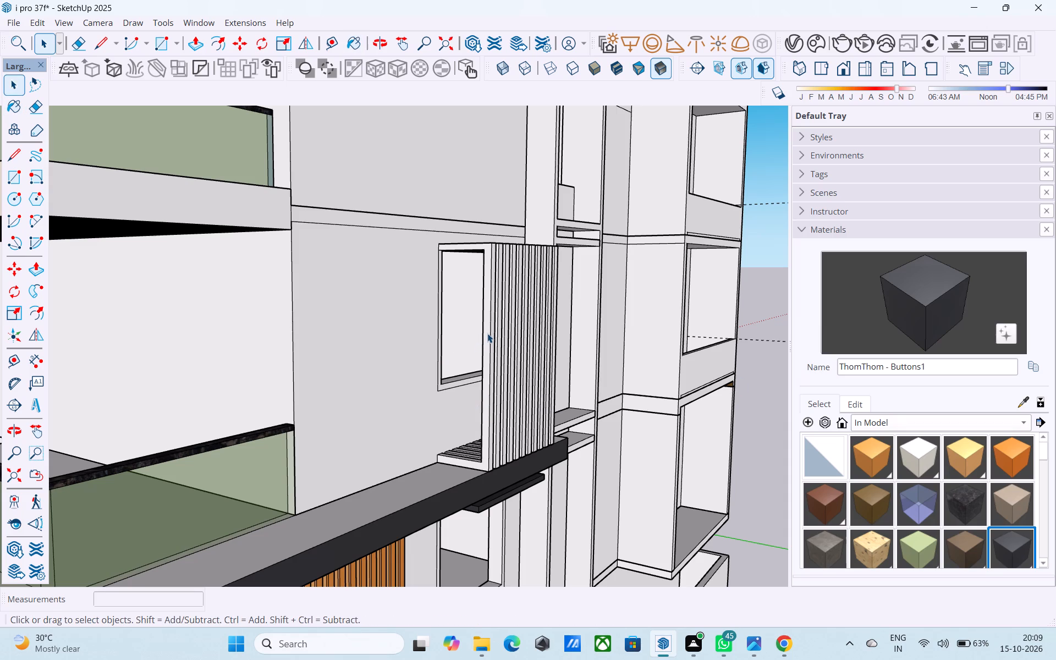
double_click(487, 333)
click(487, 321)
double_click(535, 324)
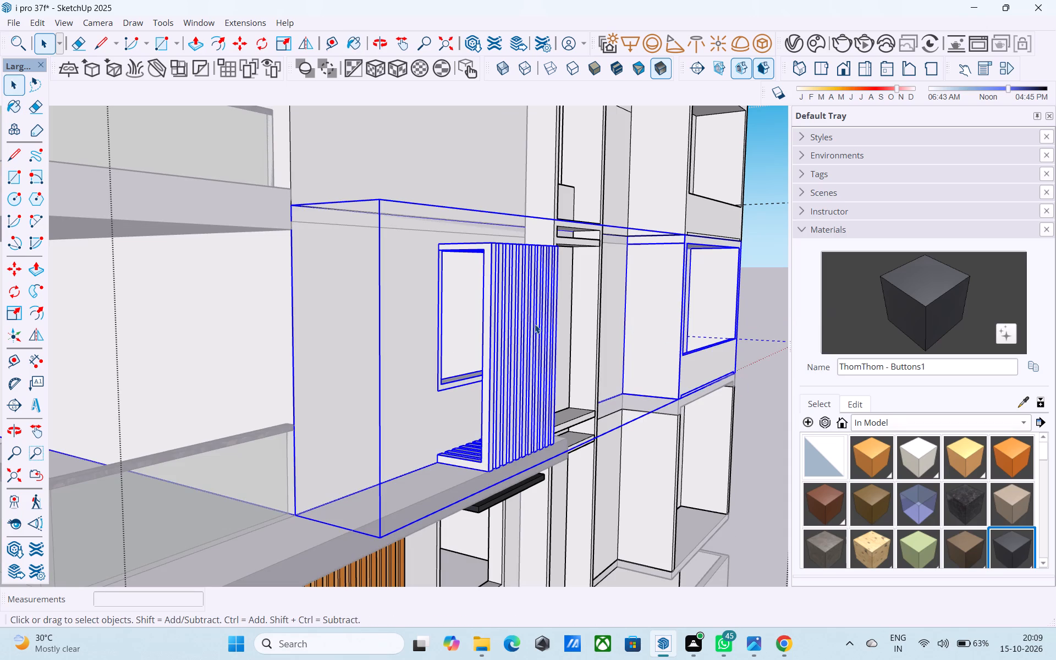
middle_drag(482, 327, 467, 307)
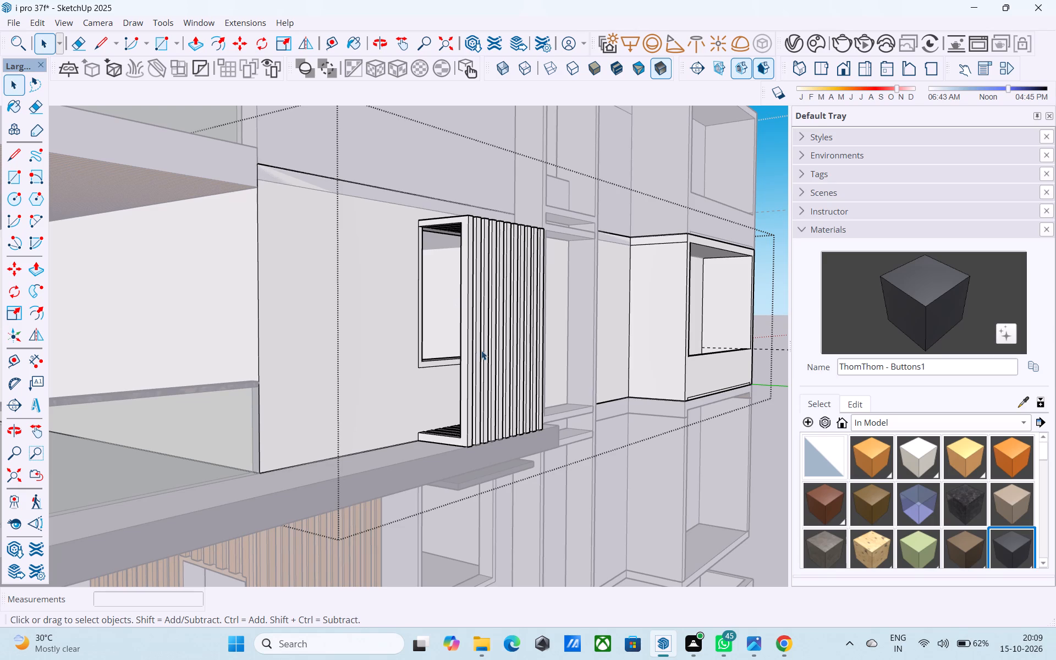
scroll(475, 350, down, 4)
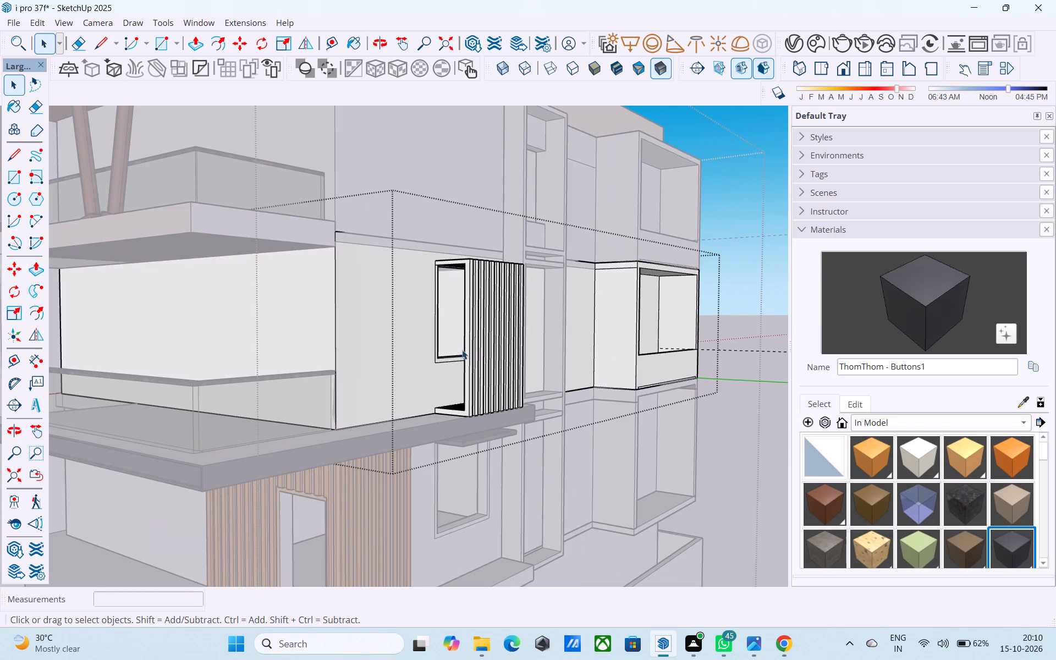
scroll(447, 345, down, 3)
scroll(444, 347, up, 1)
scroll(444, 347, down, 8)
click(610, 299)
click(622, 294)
Examine the side facade's framed bays, slatted screen and roof terrace from above and from a distance.
middle_drag(354, 372, 388, 376)
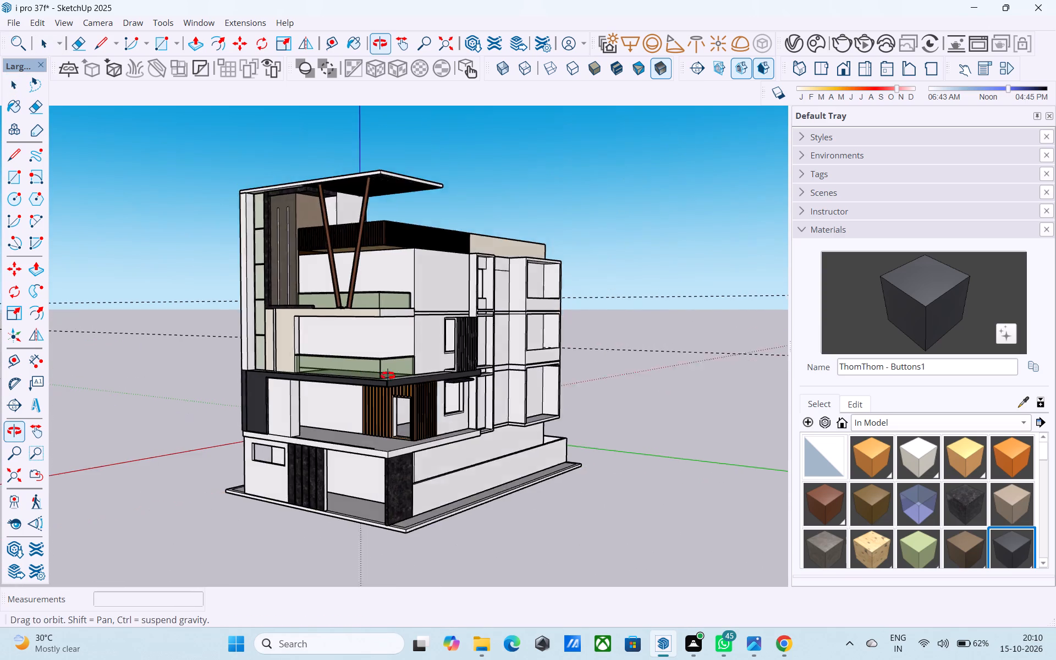
middle_drag(388, 376, 216, 473)
scroll(273, 382, up, 8)
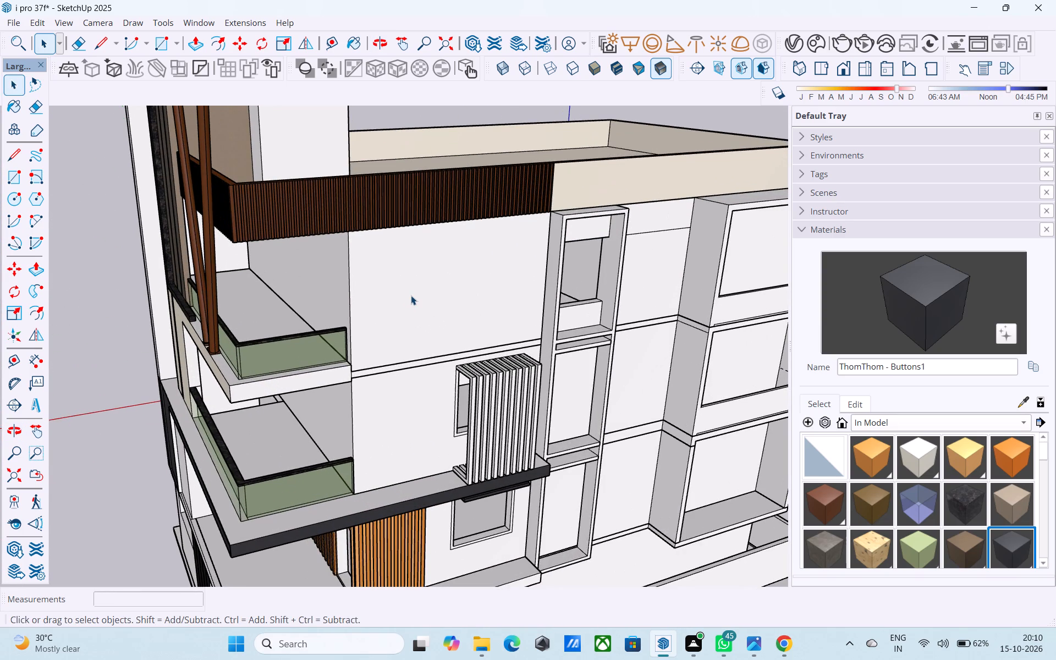
middle_drag(411, 295, 375, 311)
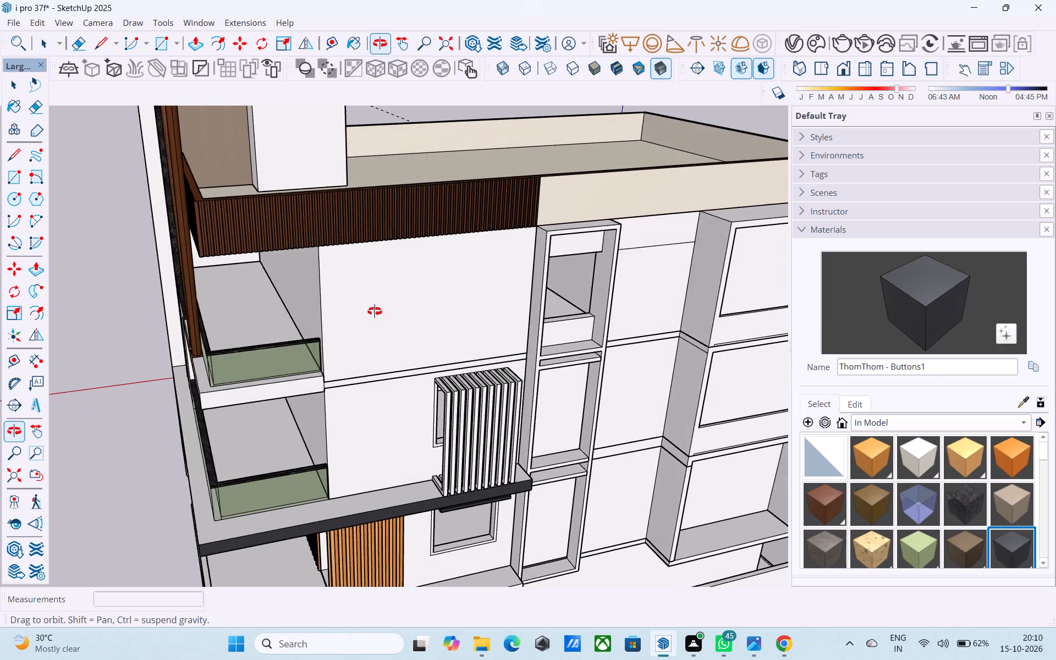
middle_drag(375, 311, 258, 353)
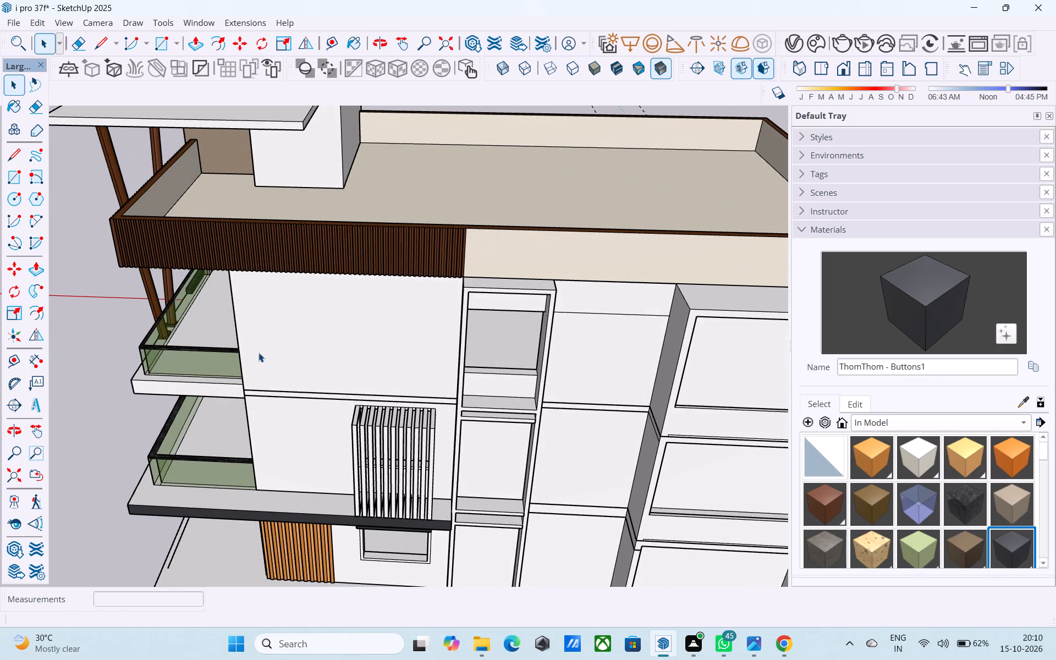
scroll(257, 354, down, 11)
middle_drag(290, 336, 362, 309)
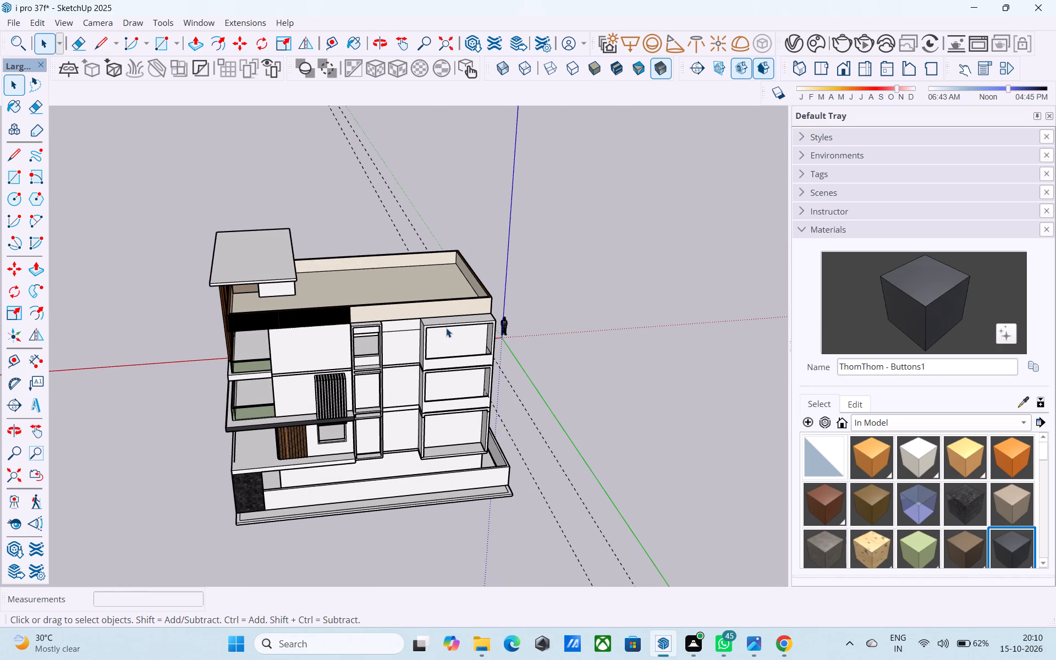
scroll(207, 324, down, 2)
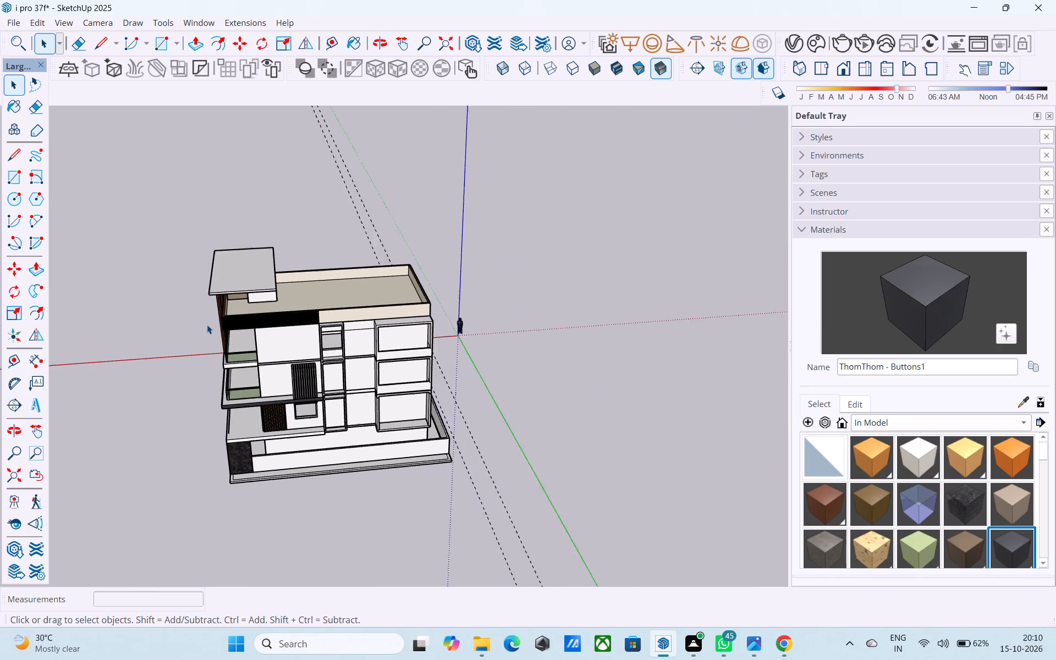
scroll(207, 324, down, 3)
scroll(391, 418, up, 10)
Open the house group and place a guide 2.5' above the floor edge on the lowest wide bay's end upright.
middle_drag(376, 397, 361, 340)
scroll(350, 334, up, 3)
double_click(334, 324)
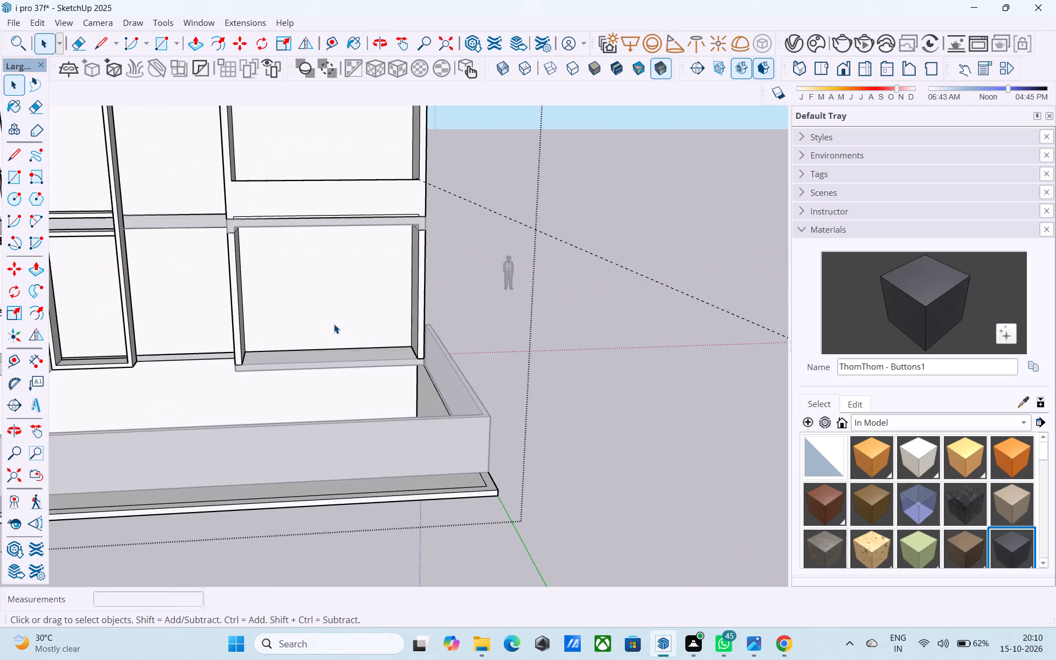
scroll(332, 322, up, 5)
middle_drag(327, 311, 422, 324)
scroll(311, 315, up, 1)
shift+middle_drag(560, 347, 508, 352)
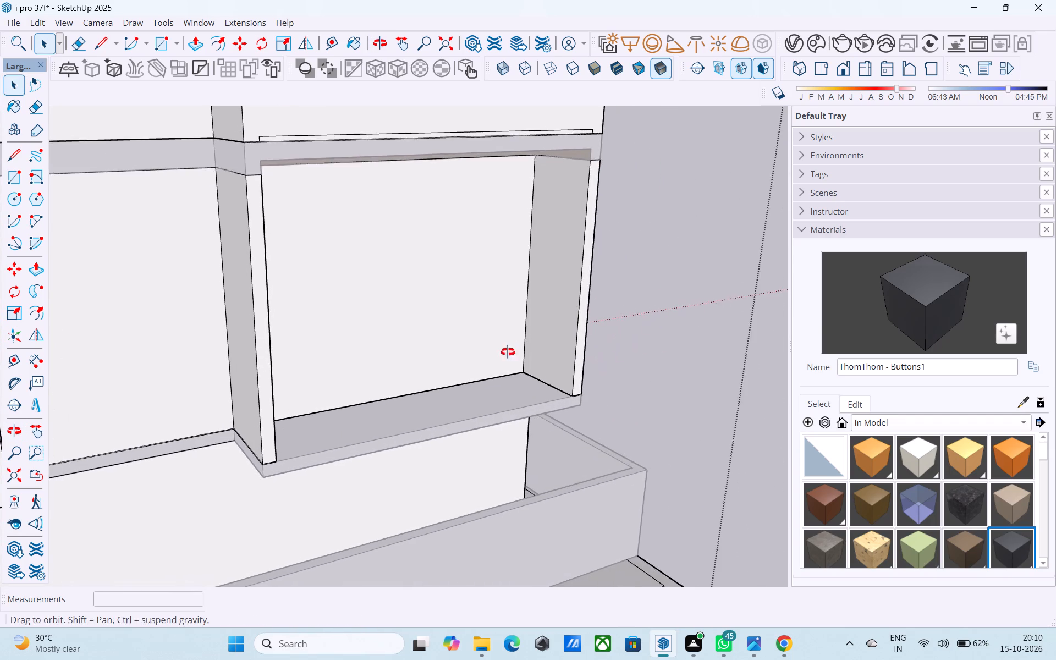
shift+middle_drag(508, 352, 508, 353)
scroll(513, 356, up, 3)
key(t)
click(547, 388)
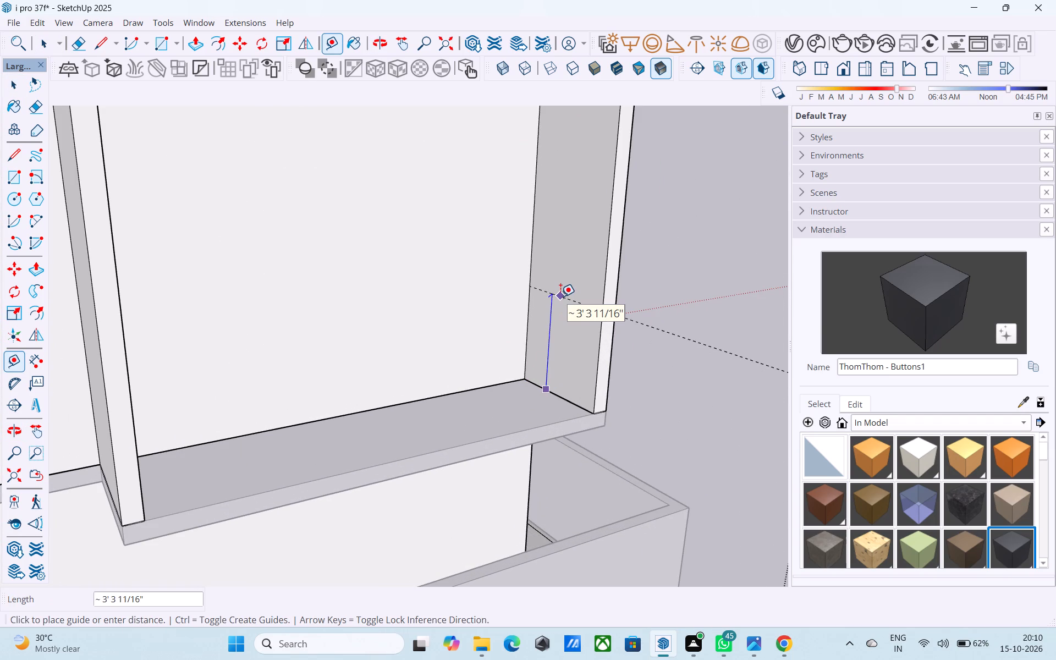
text(2.5')
key(Return)
key(space)
Draw a narrow strip outline on the lowest wide bay's end upright, from the guide down to the floor.
middle_drag(561, 296, 642, 302)
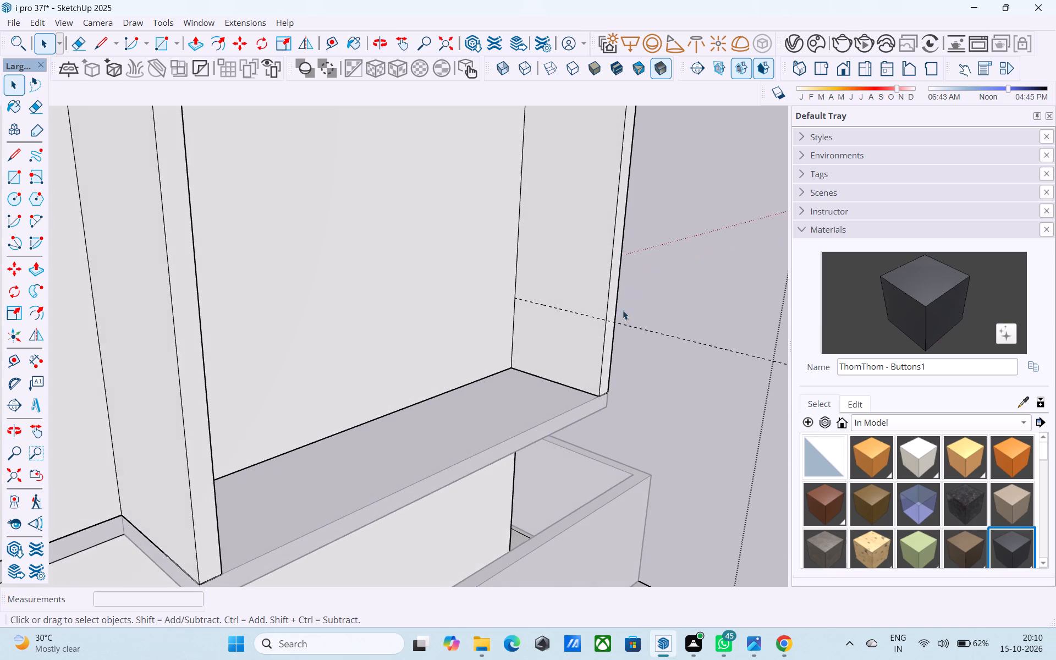
scroll(612, 324, up, 4)
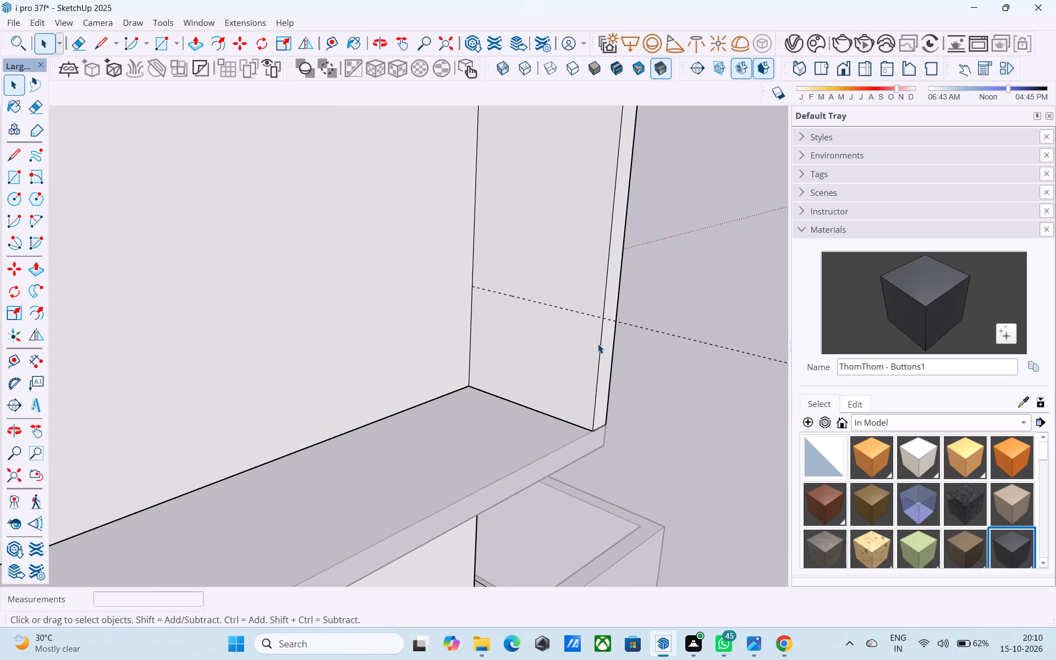
key(l)
click(602, 322)
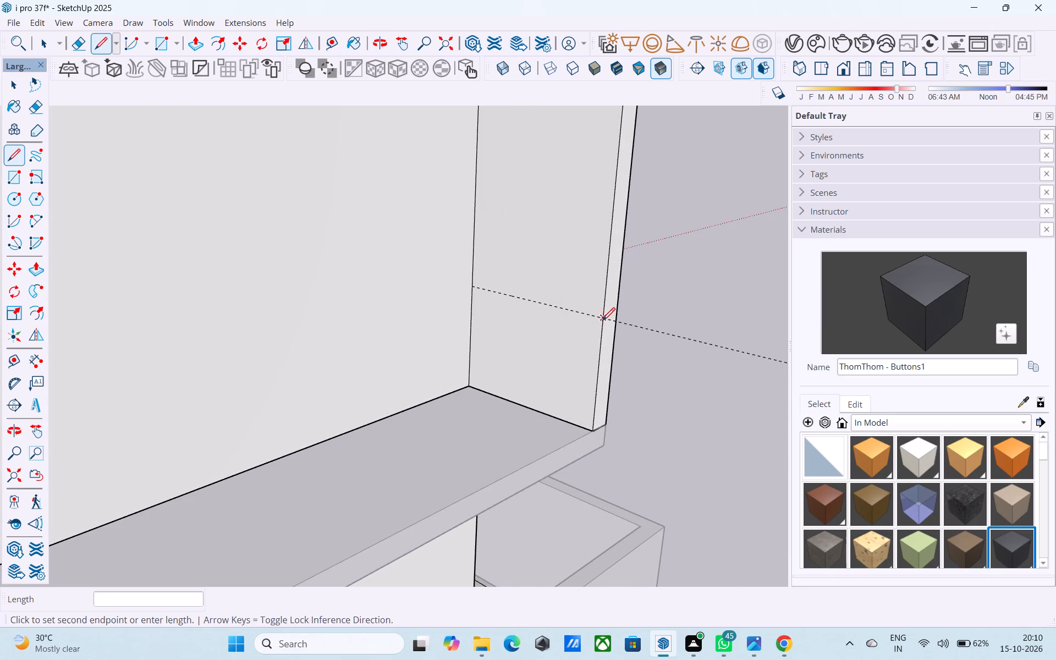
click(590, 316)
click(591, 318)
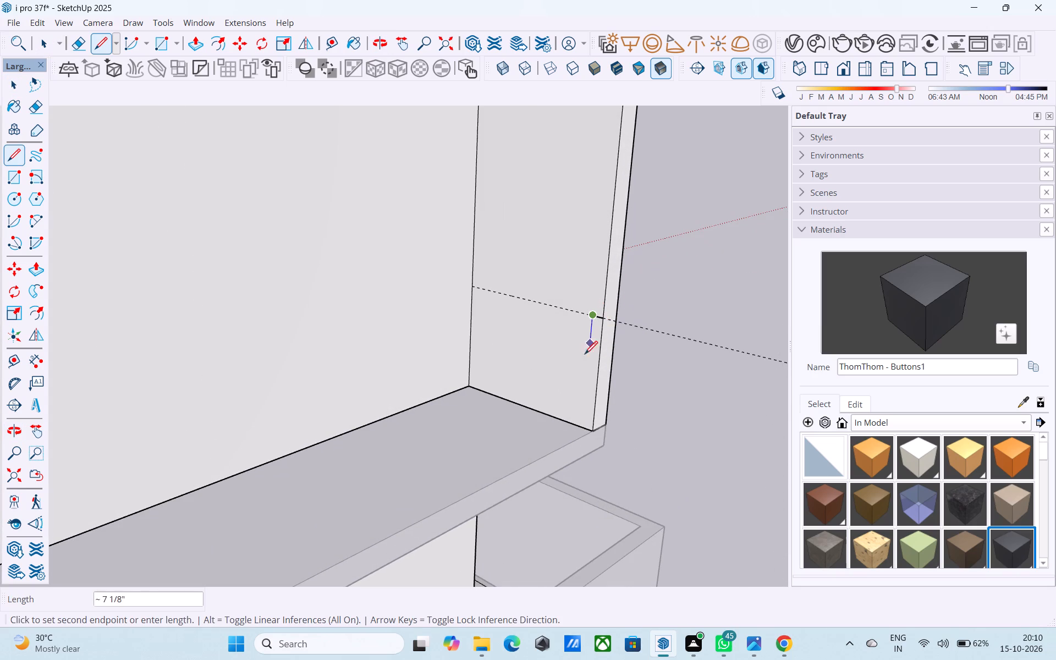
click(577, 424)
key(space)
click(592, 379)
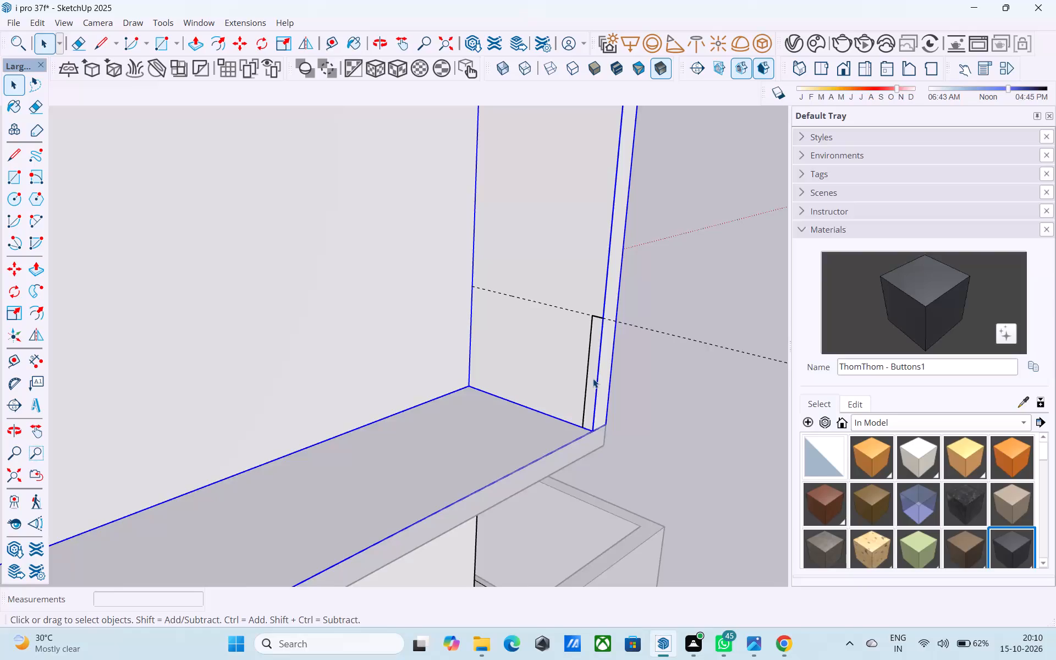
Open the lowest bay's storey group, trace the narrow strip outline on the upright's inner face and select the resulting face.
scroll(593, 378, down, 4)
double_click(593, 376)
scroll(593, 366, up, 4)
key(l)
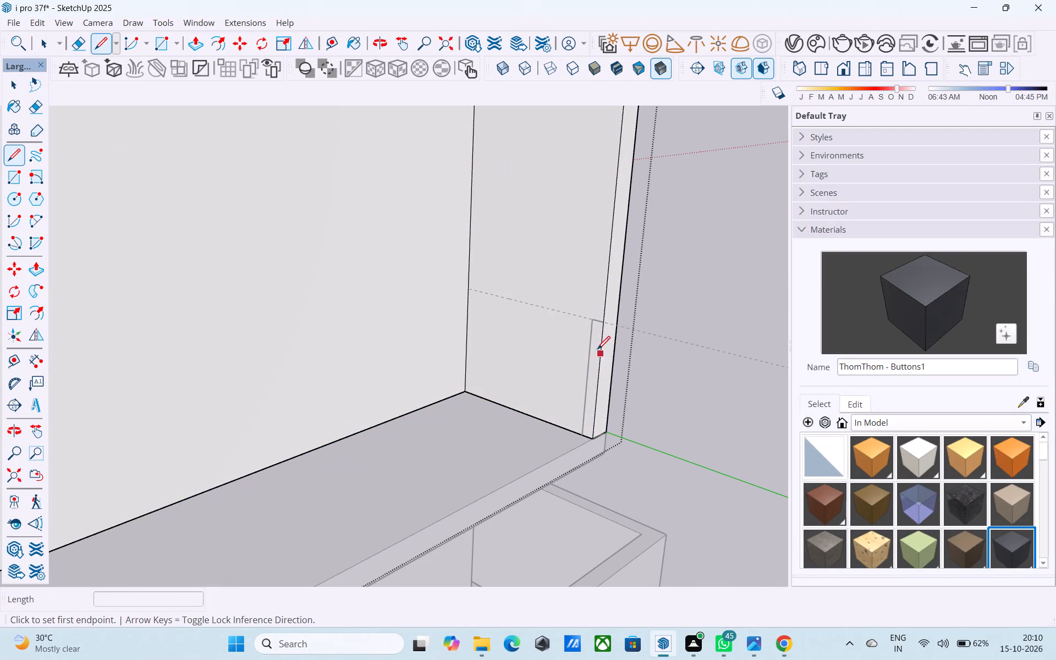
click(601, 324)
click(592, 322)
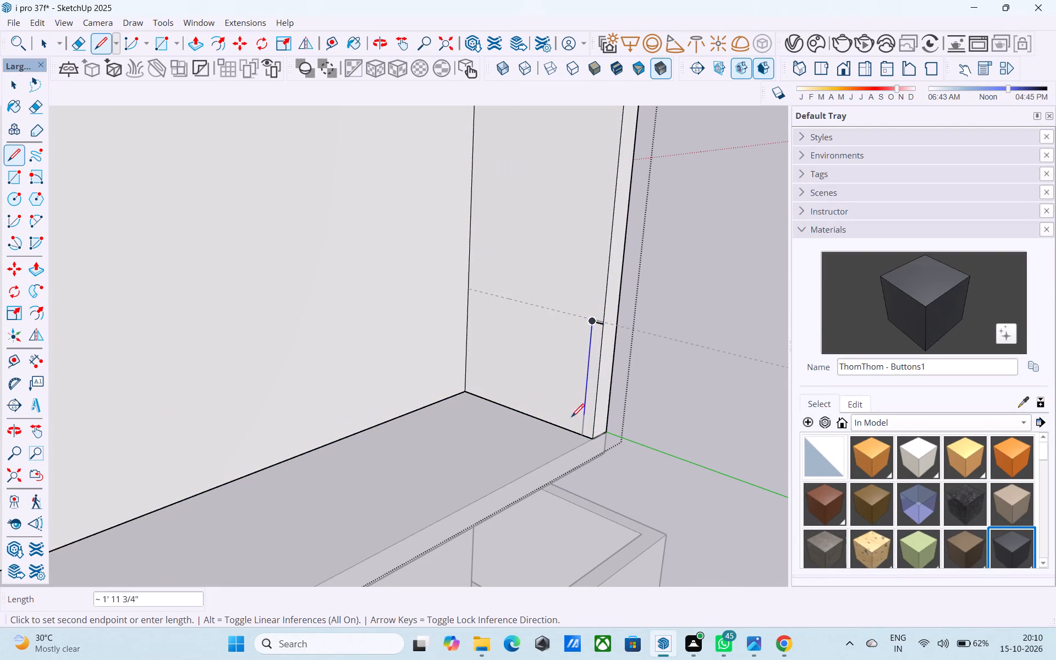
click(582, 434)
key(space)
click(591, 387)
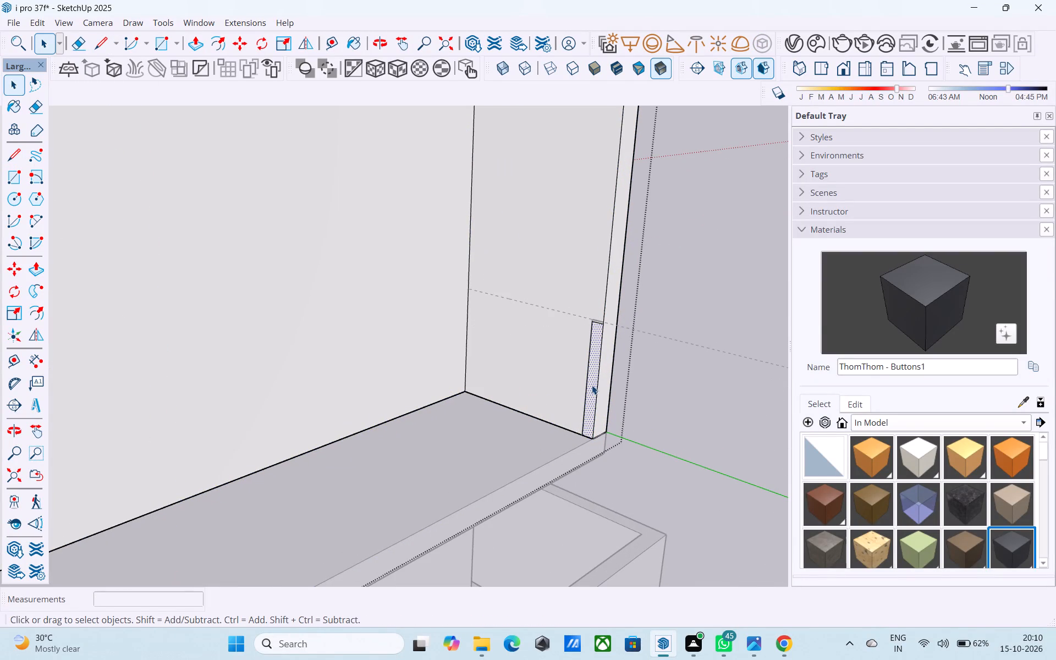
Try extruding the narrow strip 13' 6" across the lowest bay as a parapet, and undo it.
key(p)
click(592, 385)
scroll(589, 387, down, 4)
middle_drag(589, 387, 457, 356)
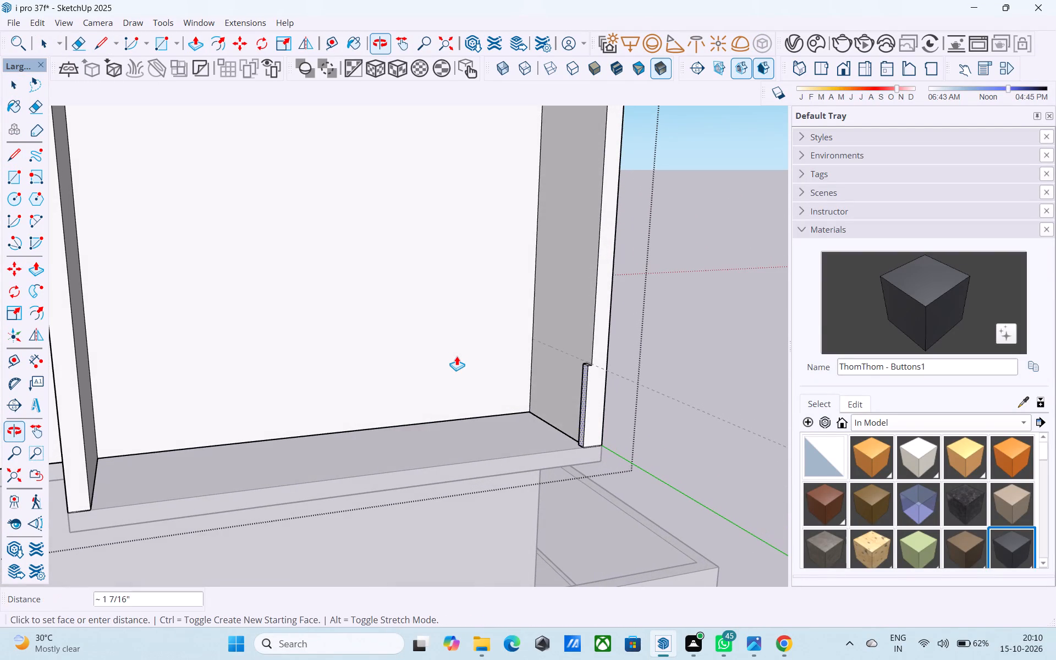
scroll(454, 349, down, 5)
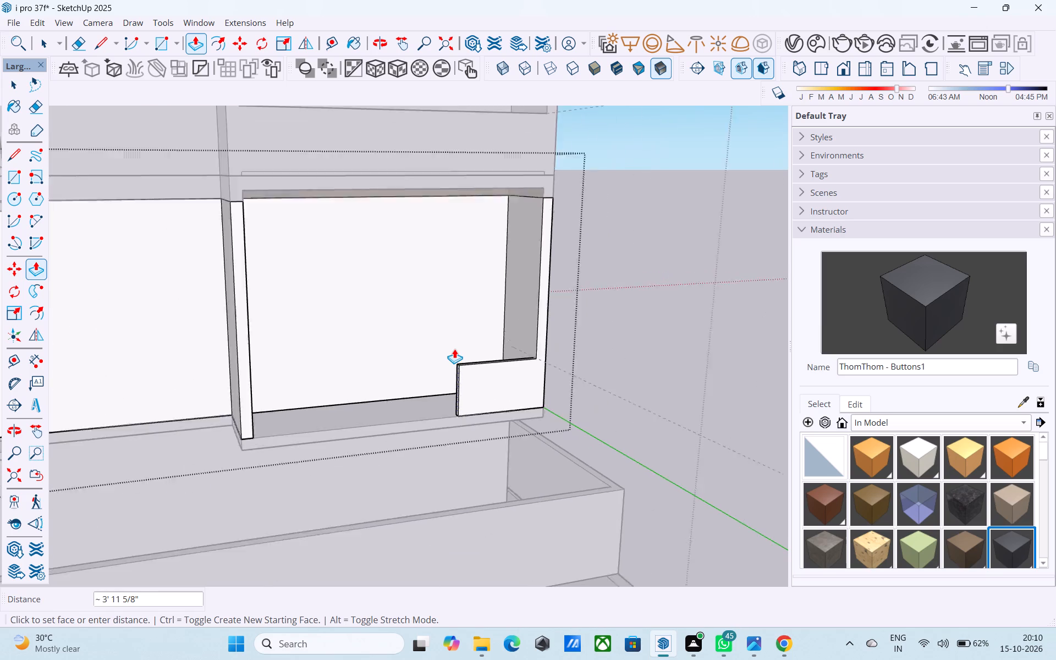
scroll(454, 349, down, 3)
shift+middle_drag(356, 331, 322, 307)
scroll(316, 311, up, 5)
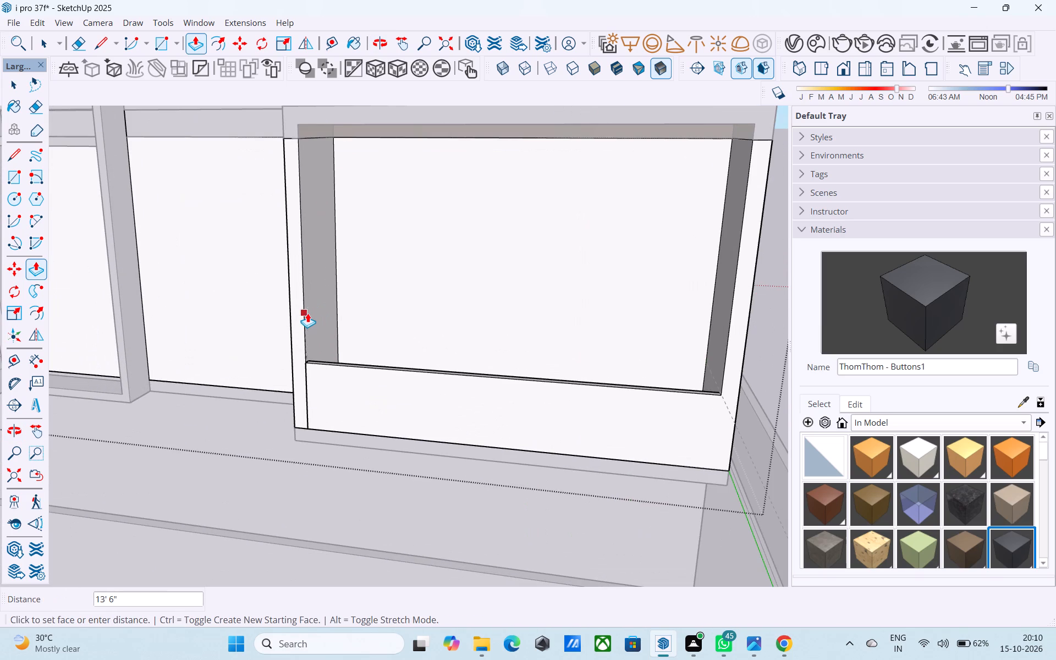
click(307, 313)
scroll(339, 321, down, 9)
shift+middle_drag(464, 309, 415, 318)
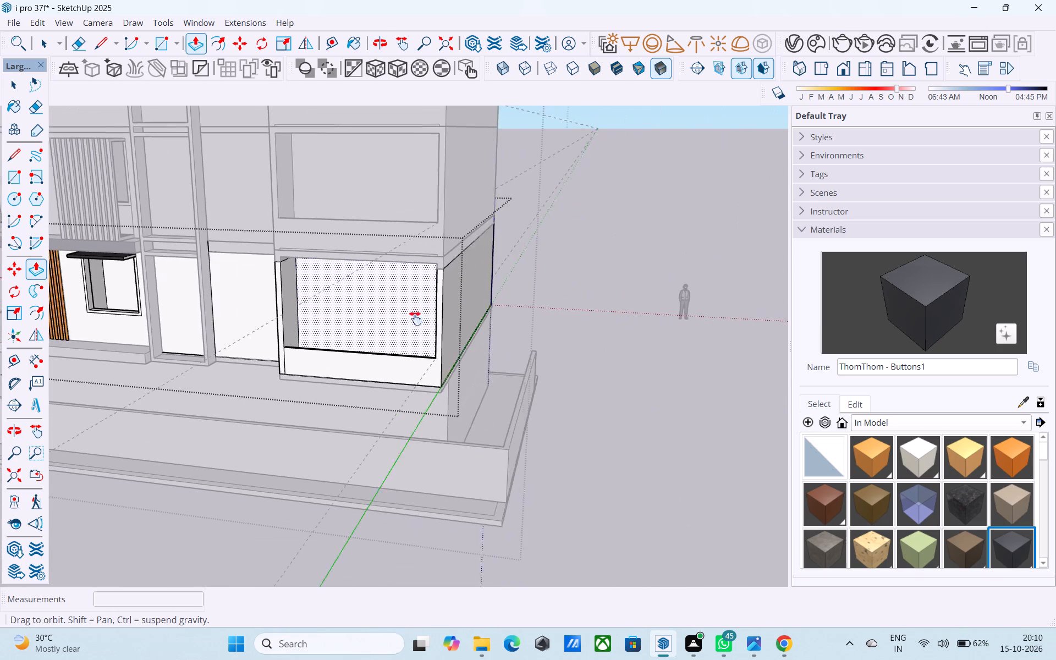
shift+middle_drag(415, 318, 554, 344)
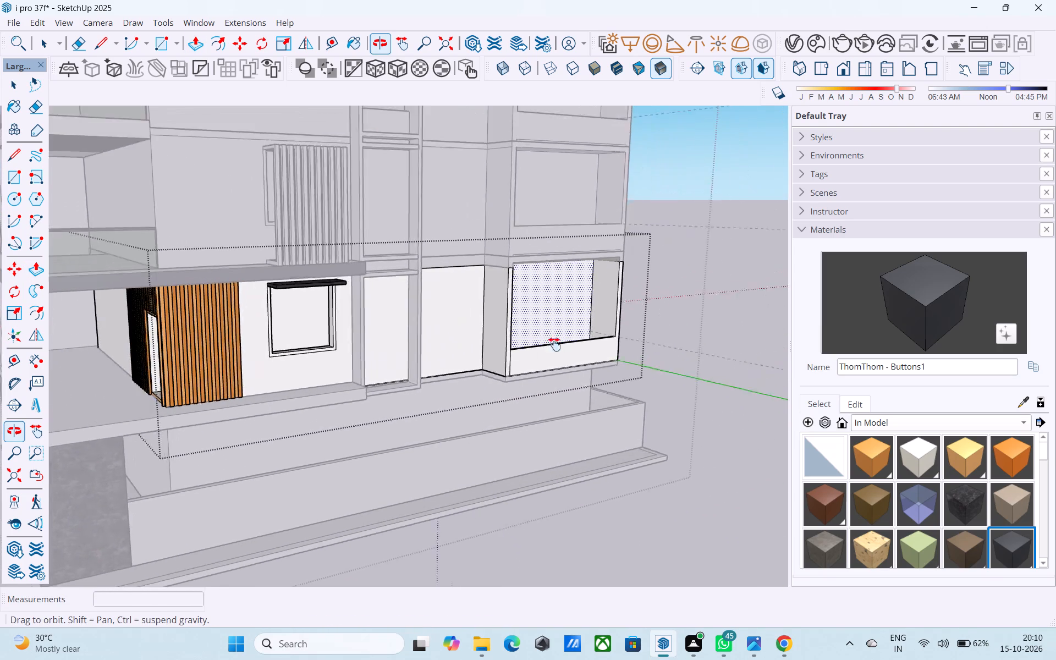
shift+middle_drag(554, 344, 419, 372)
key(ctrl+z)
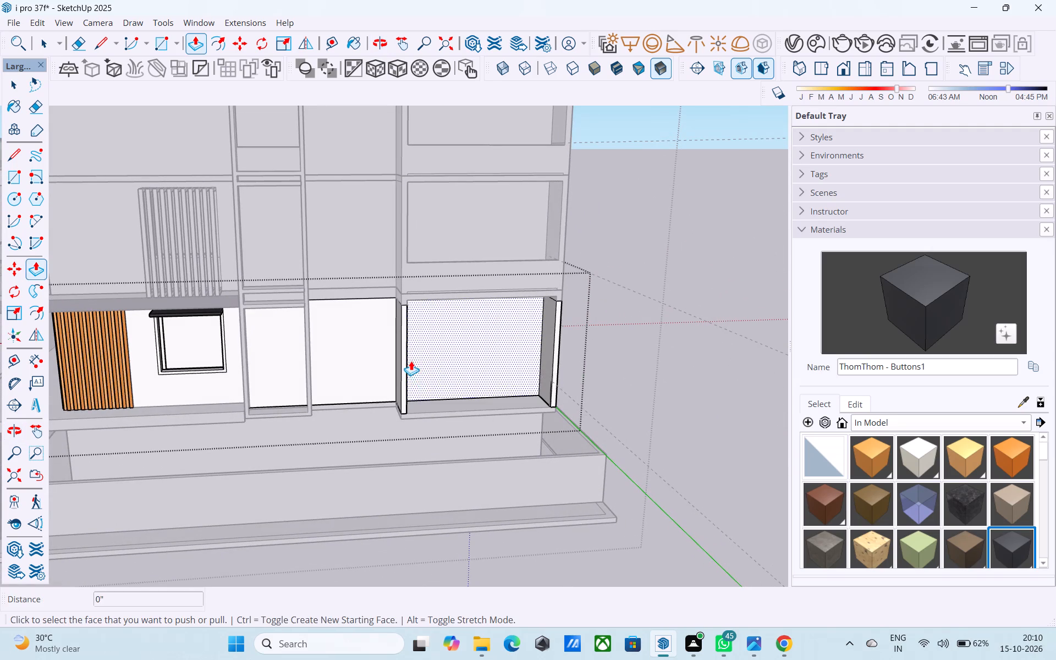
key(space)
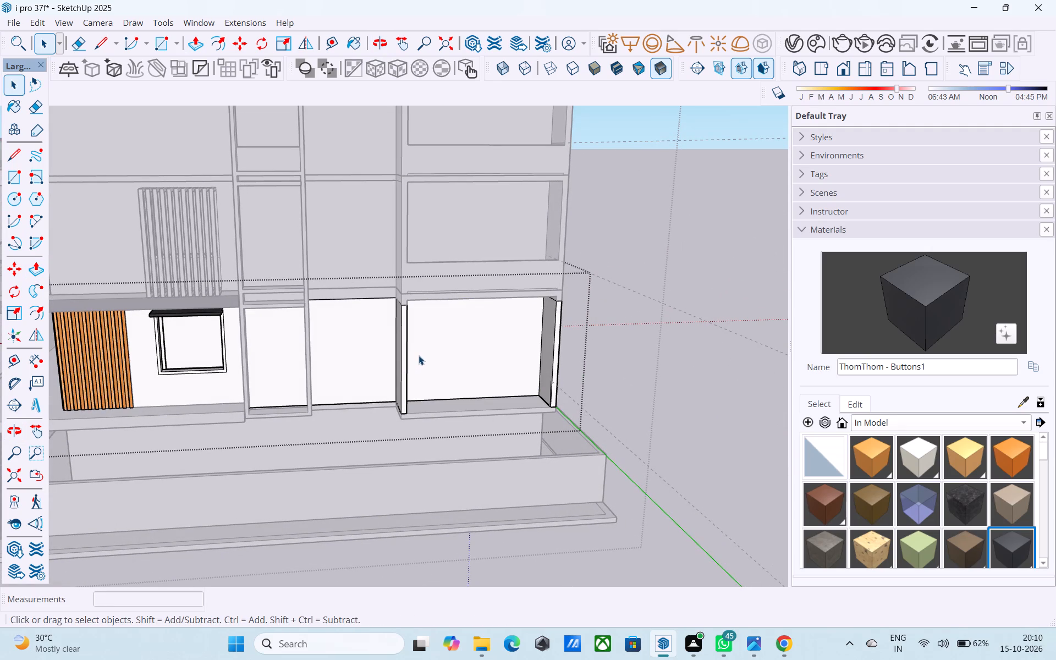
Draw a 13' 6" by 3' 6" rectangle covering the lowest wide bay's floor between the two uprights.
middle_drag(441, 390, 344, 378)
scroll(343, 397, up, 5)
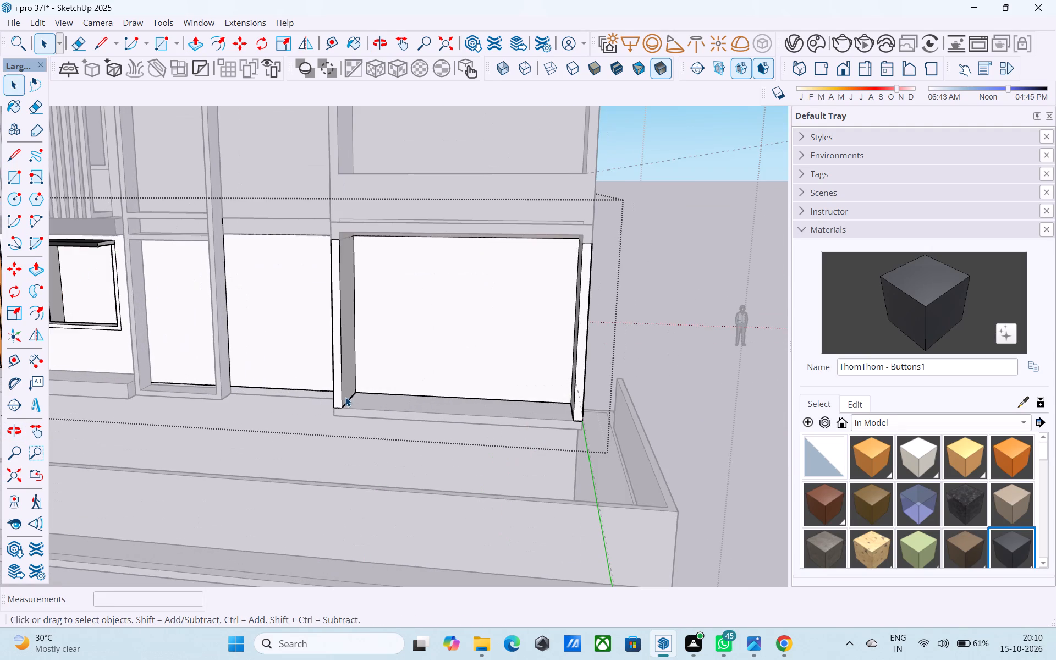
shift+middle_drag(345, 397, 285, 337)
scroll(284, 337, up, 3)
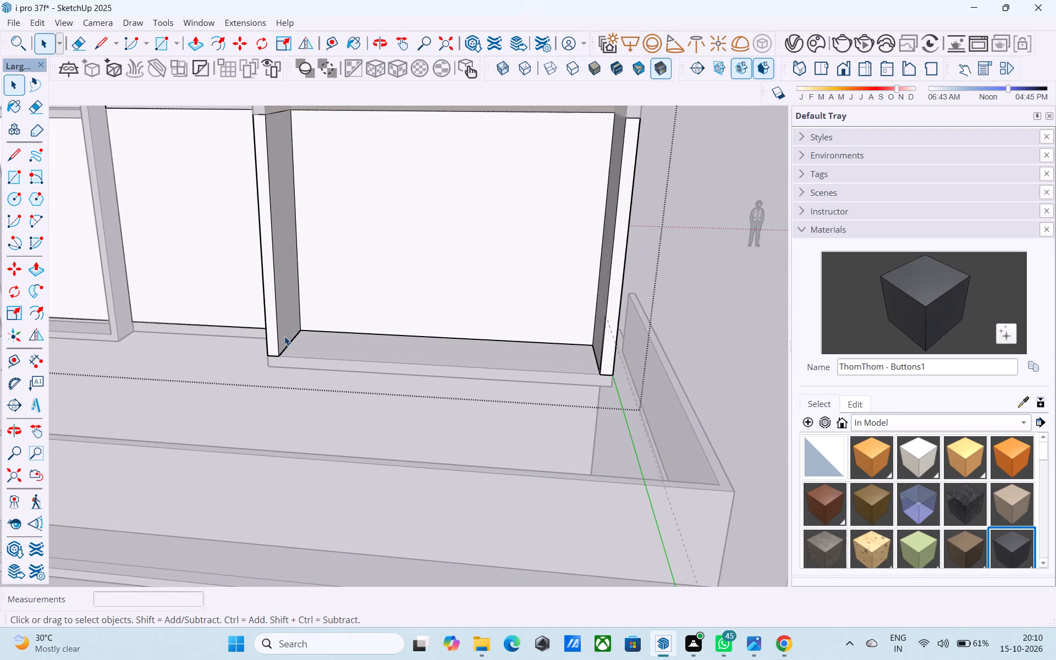
key(r)
click(302, 331)
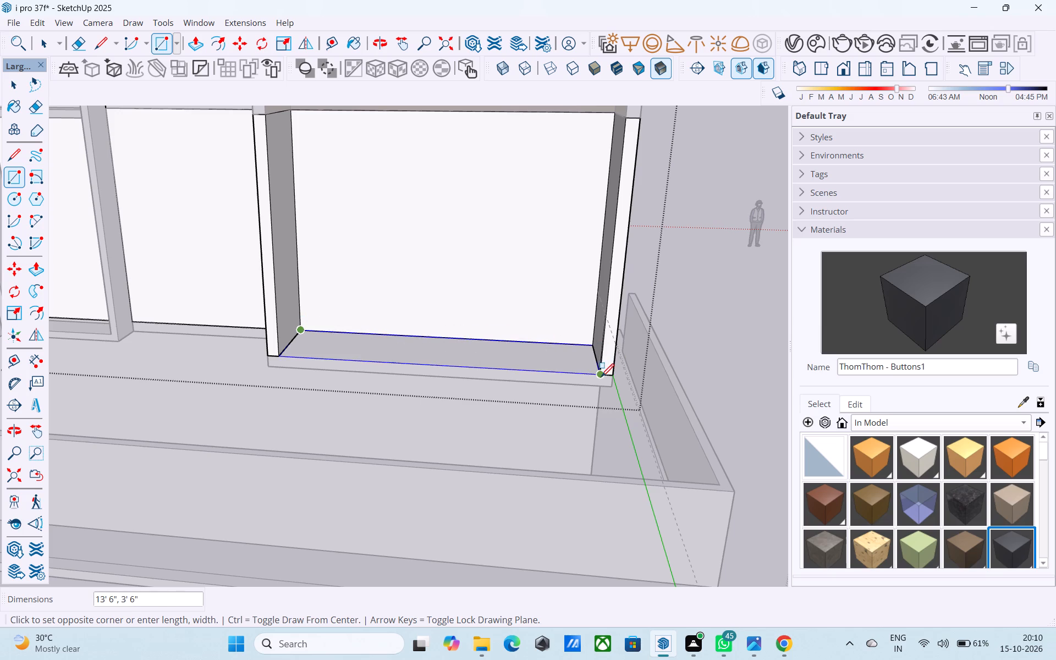
click(601, 378)
Push/Pull the lowest bay's floor rectangle up 2" to form a thin slab.
key(space)
click(512, 361)
middle_drag(512, 361, 494, 395)
scroll(503, 381, up, 1)
key(p)
click(461, 434)
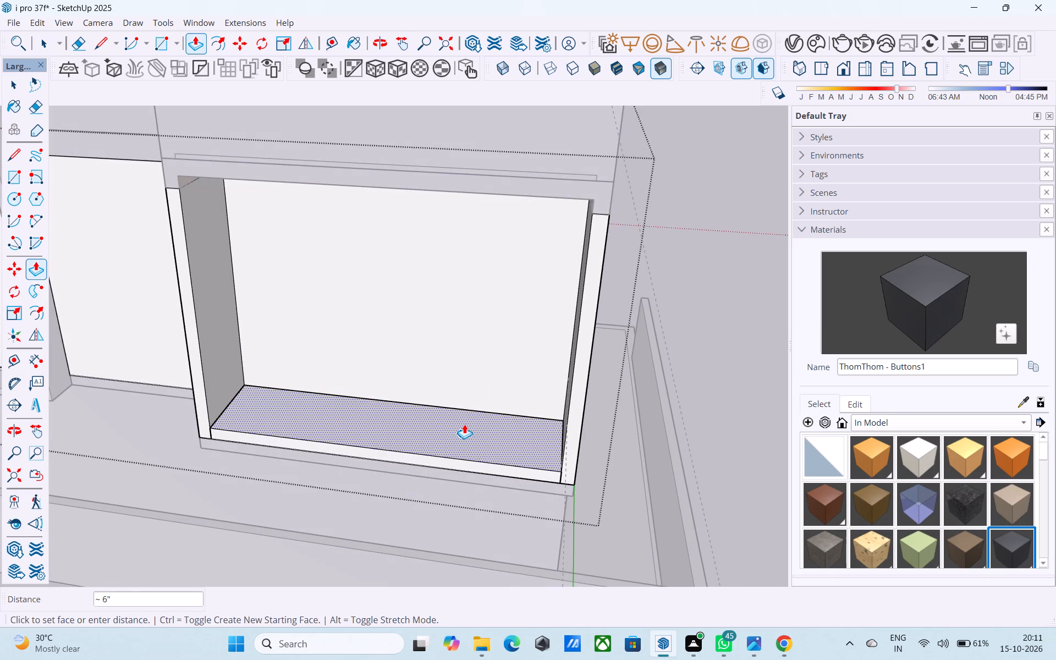
key(2)
key(shift+quotedbl)
key(Return)
key(space)
Draw a 3" line across the base of the upright's narrow strip, level with the floor slab's top.
middle_drag(466, 417, 566, 382)
scroll(537, 389, down, 2)
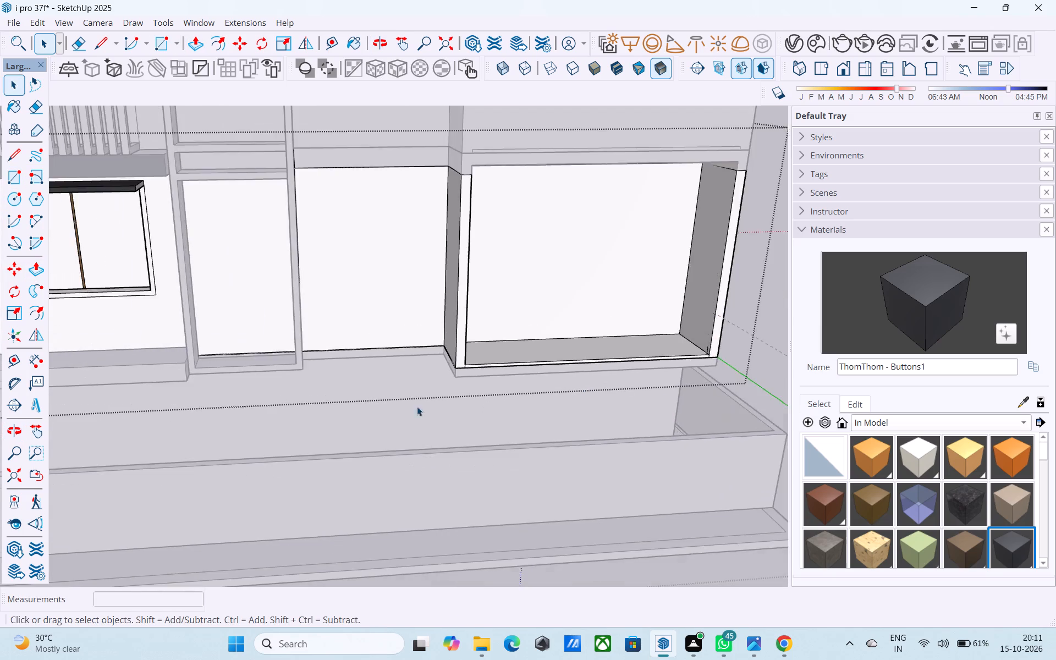
scroll(417, 406, down, 5)
middle_drag(503, 356, 560, 355)
scroll(614, 339, up, 7)
middle_drag(609, 326, 630, 320)
scroll(631, 322, up, 2)
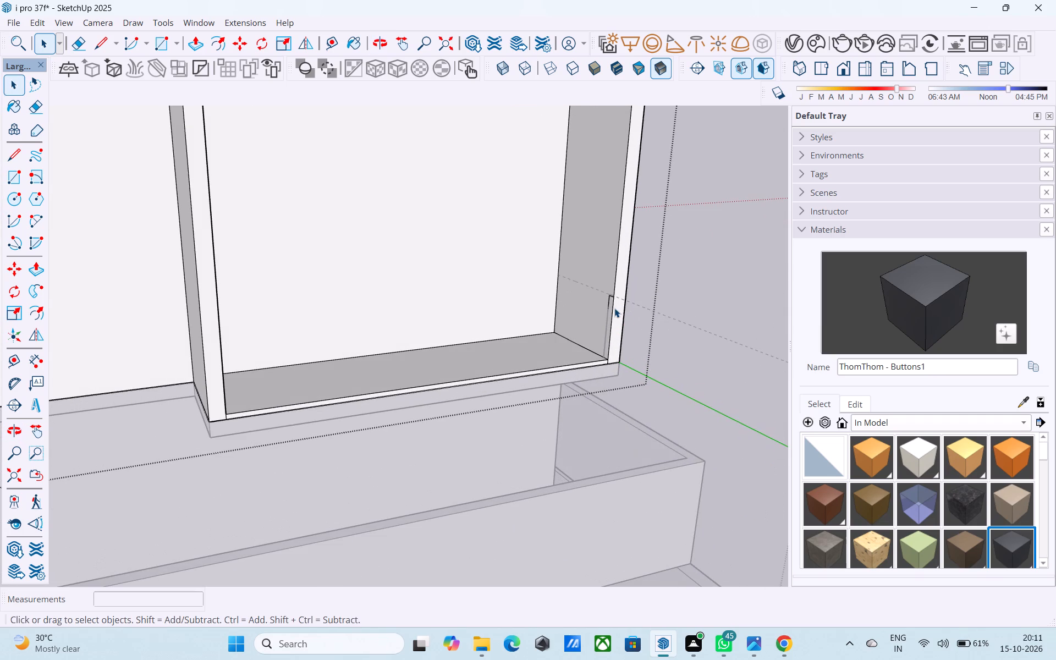
key(r)
scroll(611, 303, up, 3)
key(space)
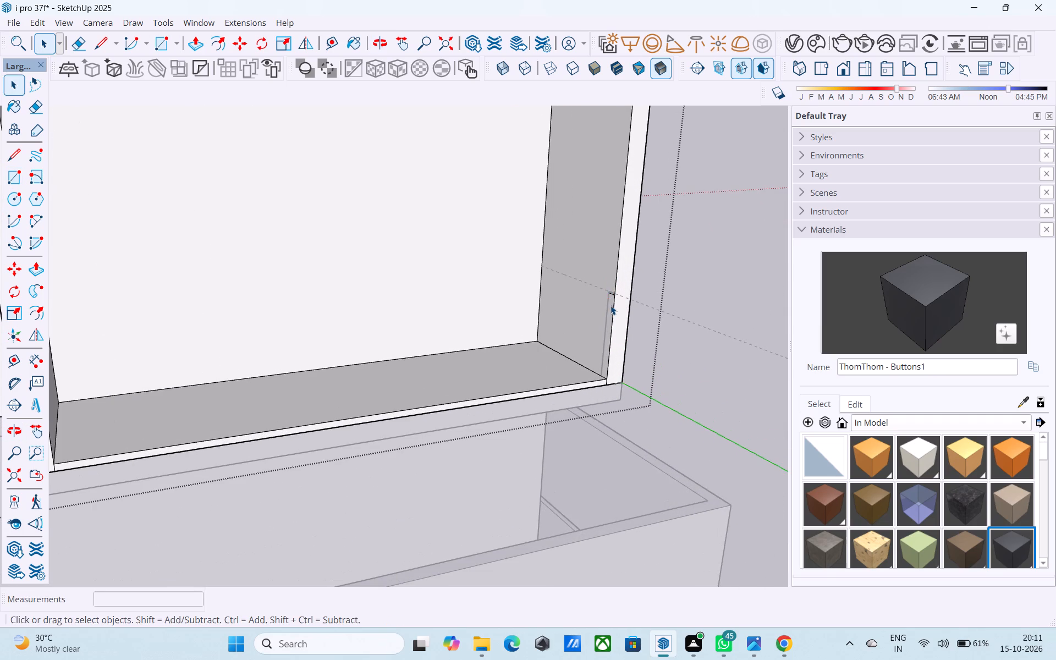
click(612, 306)
scroll(612, 306, up, 4)
key(l)
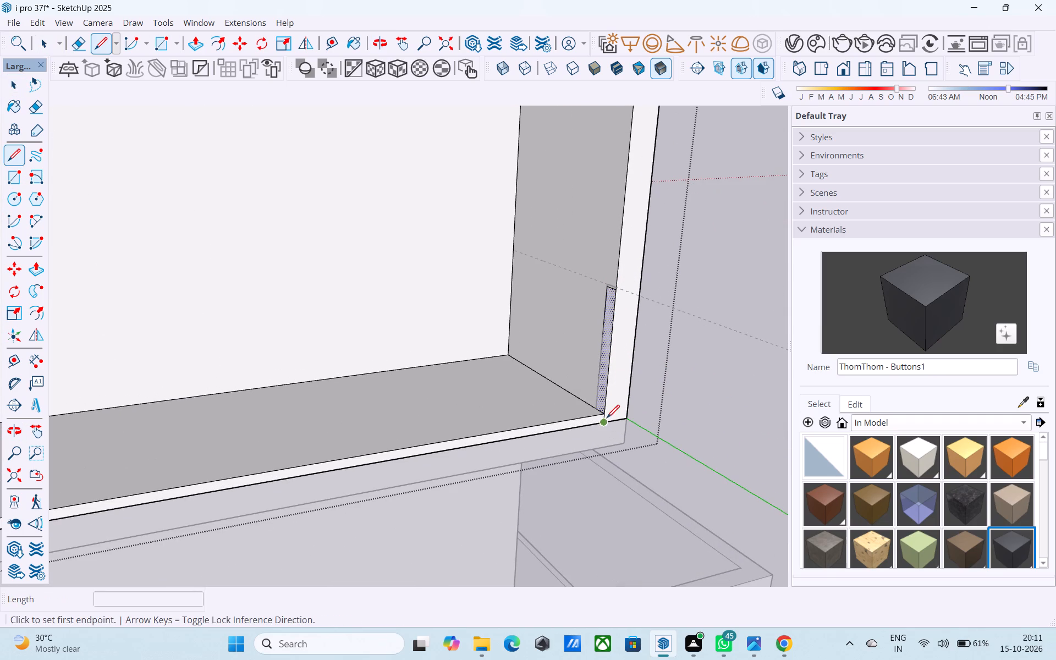
click(607, 415)
scroll(596, 410, up, 6)
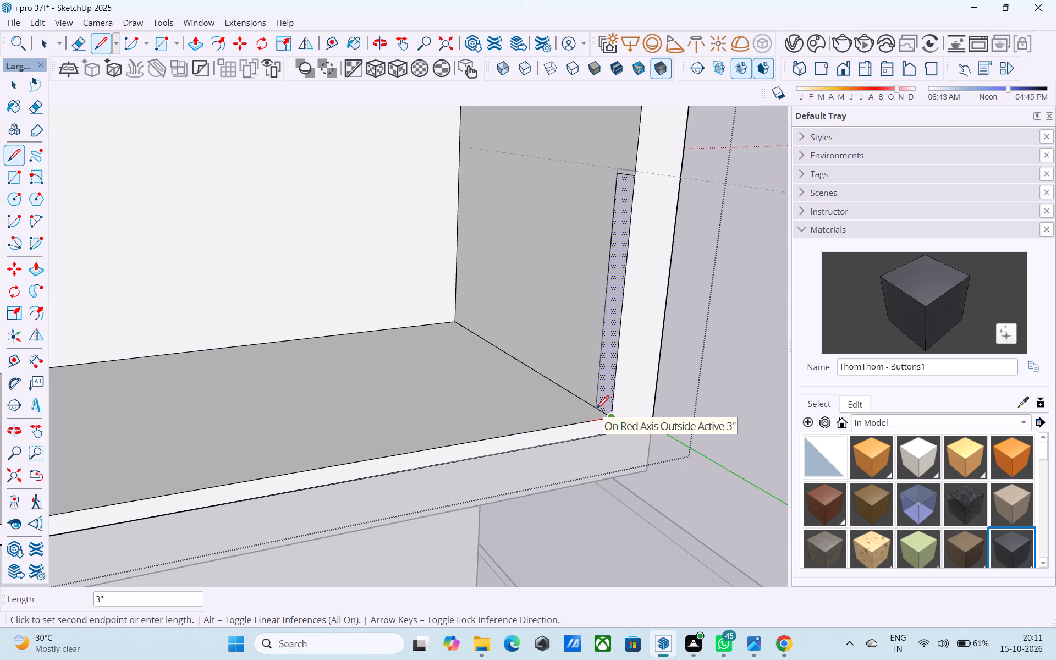
click(595, 406)
key(space)
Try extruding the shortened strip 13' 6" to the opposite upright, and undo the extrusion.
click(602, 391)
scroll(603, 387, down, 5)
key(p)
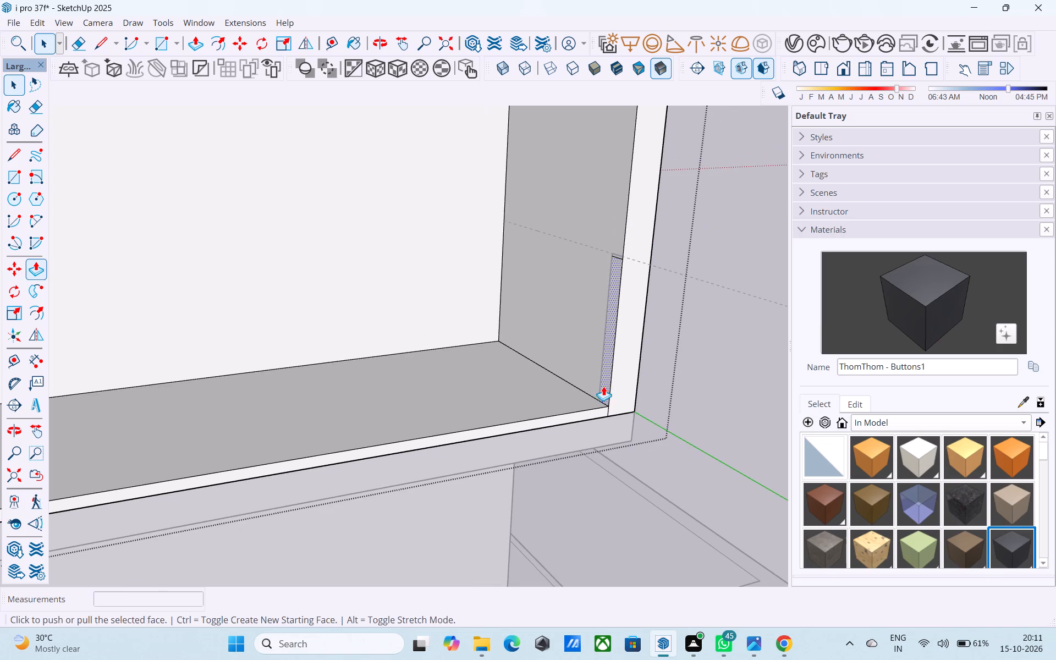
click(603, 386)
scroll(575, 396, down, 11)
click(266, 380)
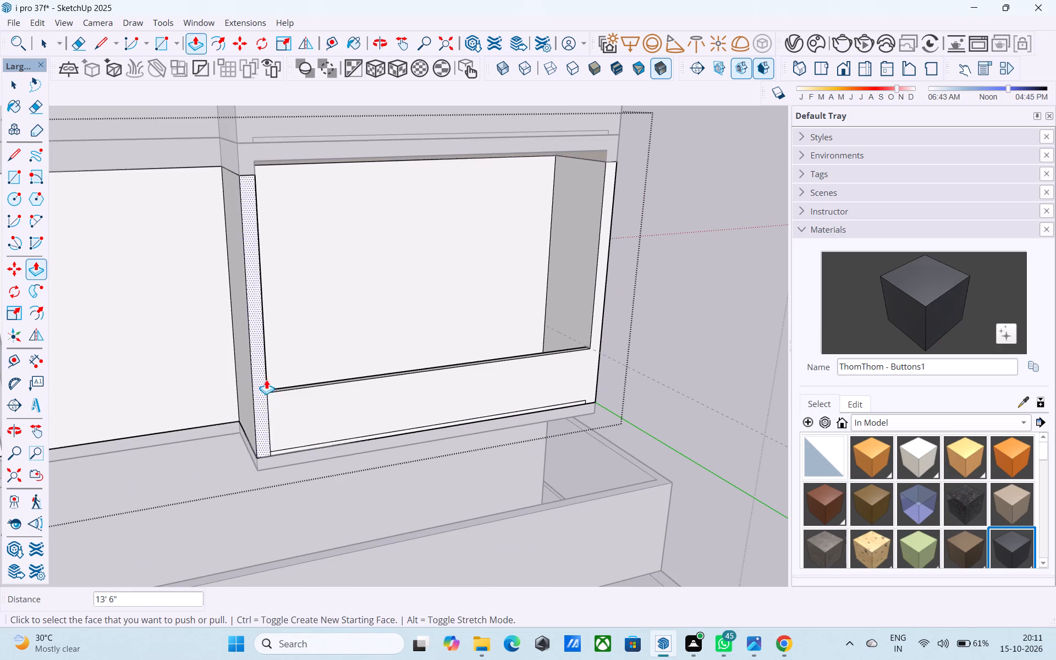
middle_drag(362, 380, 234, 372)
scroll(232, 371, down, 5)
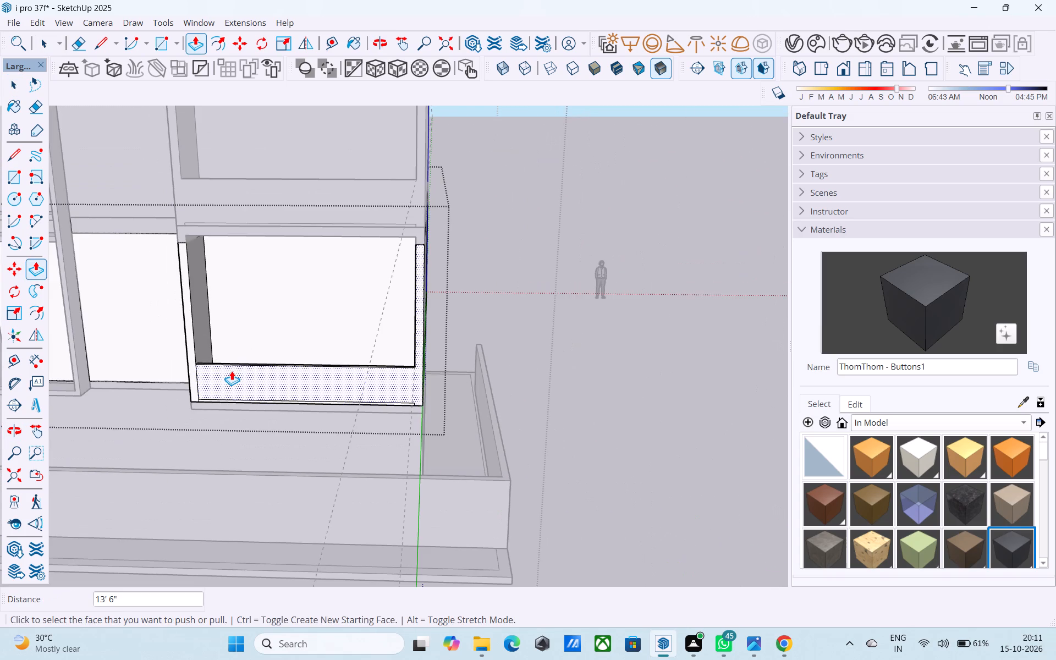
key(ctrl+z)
Extrude the strip above the floor slab 13' 6" to the opposite upright, forming the lowest bay's parapet.
middle_drag(232, 371, 387, 361)
scroll(519, 348, up, 2)
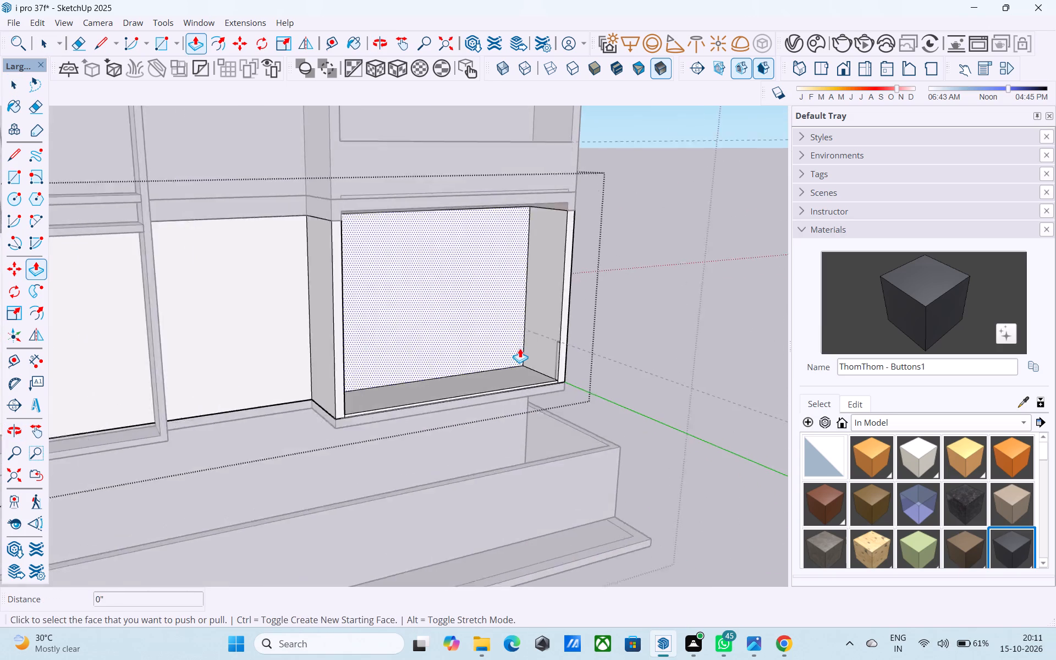
scroll(520, 348, up, 5)
click(589, 348)
scroll(414, 352, down, 3)
middle_drag(366, 363, 199, 380)
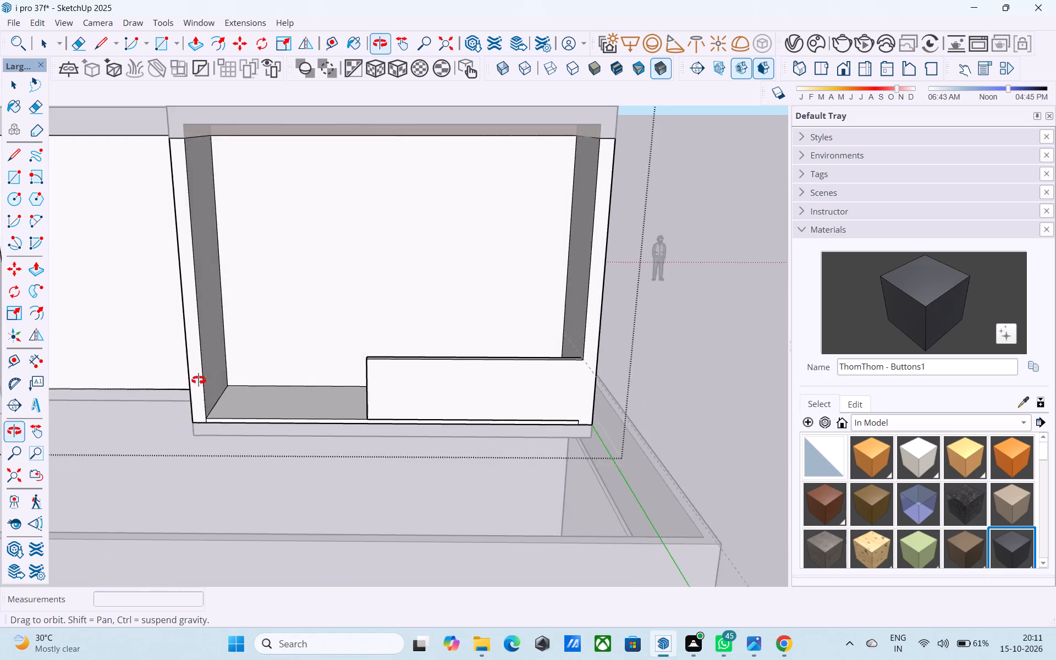
middle_drag(199, 380, 169, 381)
scroll(177, 386, up, 4)
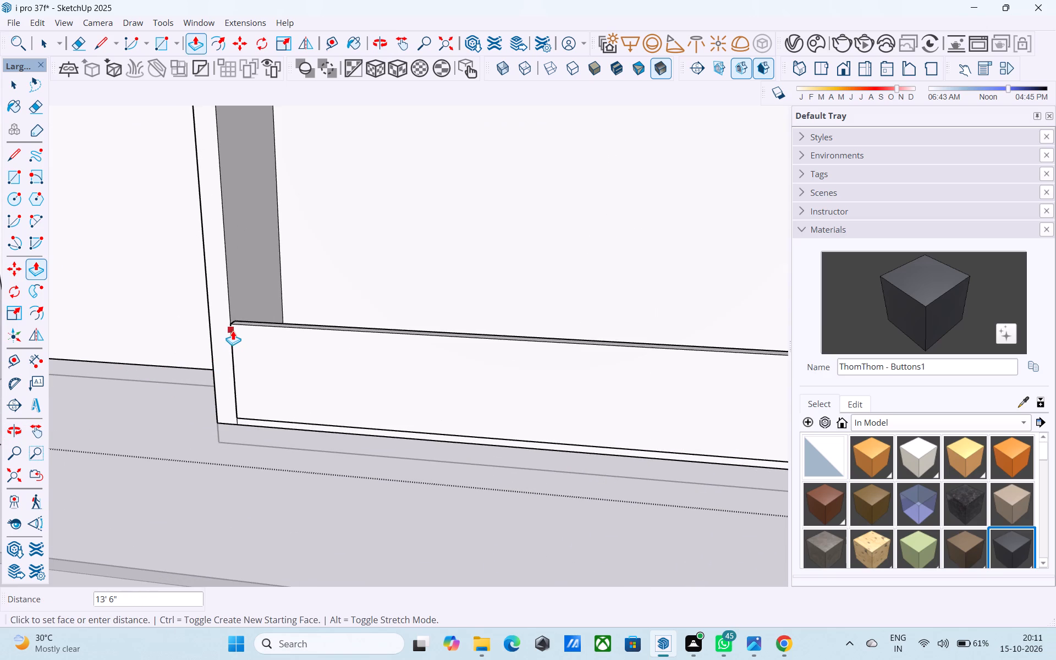
click(230, 322)
Erase the vertical seam where the lowest bay's parapet meets the far upright.
key(e)
drag(245, 366, 230, 362)
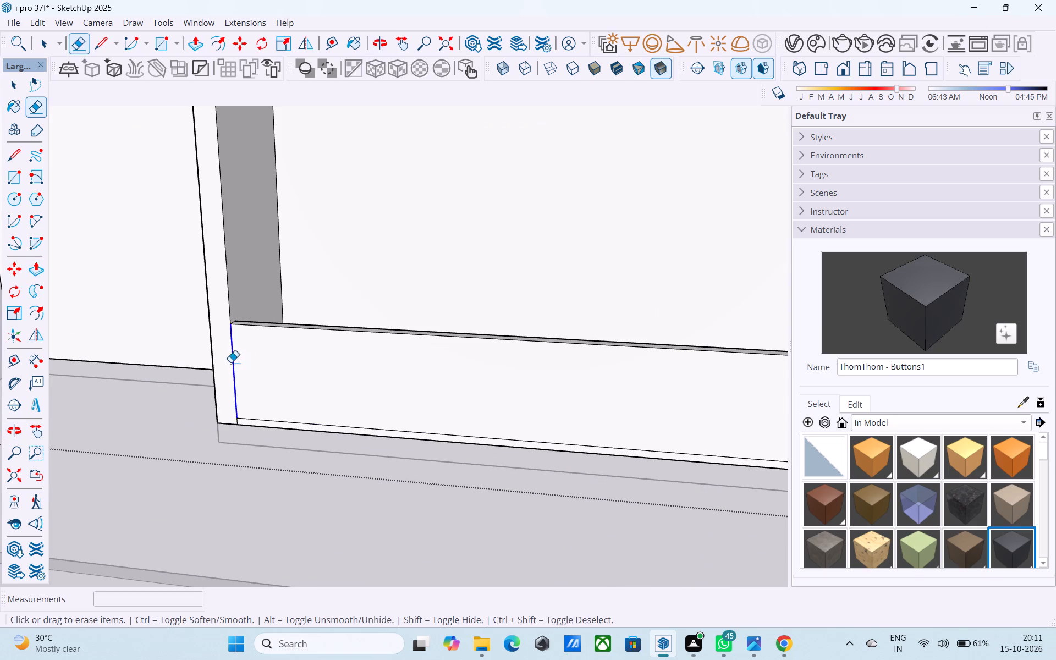
drag(230, 362, 229, 361)
scroll(235, 361, down, 12)
key(space)
Save the house model.
scroll(241, 360, down, 1)
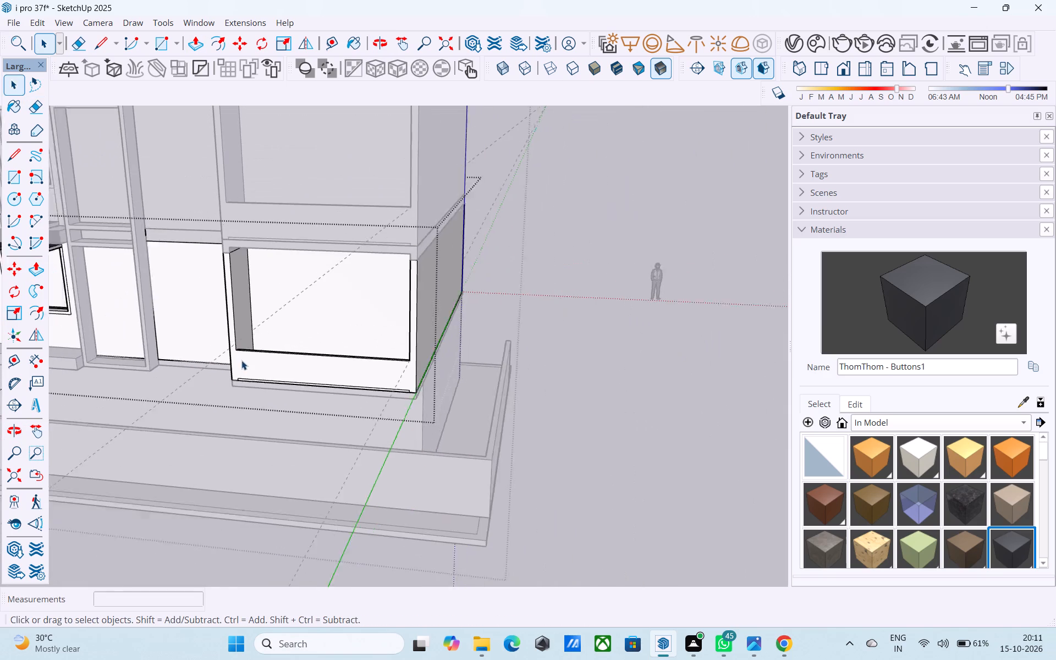
scroll(241, 360, down, 9)
drag(452, 318, 459, 318)
key(ctrl+s)
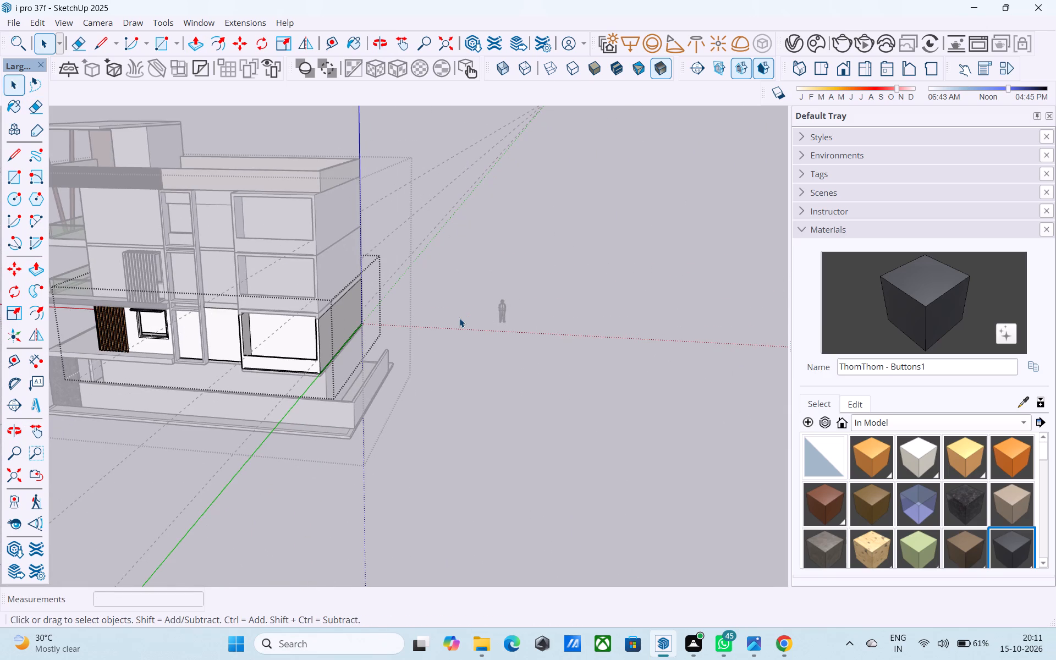
Leave the lowest storey group, open the top storey's group, and select the short vertical edge at the top bay's inner back corner.
scroll(459, 318, down, 5)
double_click(460, 313)
scroll(323, 277, up, 7)
middle_drag(326, 273, 485, 417)
shift+middle_drag(521, 439, 472, 352)
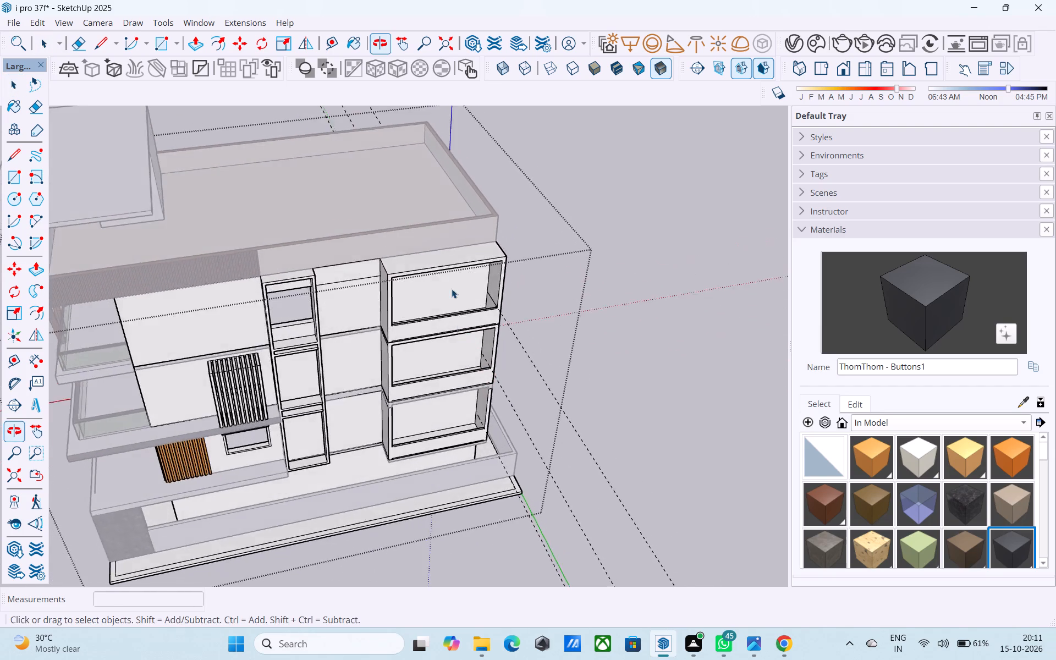
scroll(452, 273, up, 7)
middle_drag(460, 376, 431, 384)
middle_drag(447, 295, 445, 306)
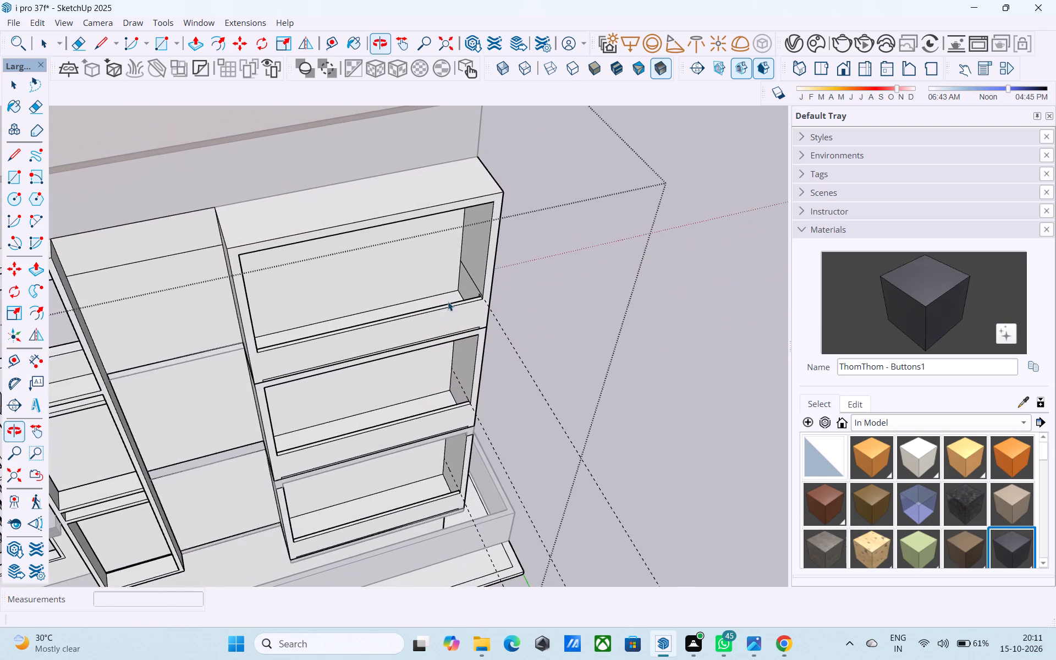
scroll(450, 289, up, 3)
double_click(449, 279)
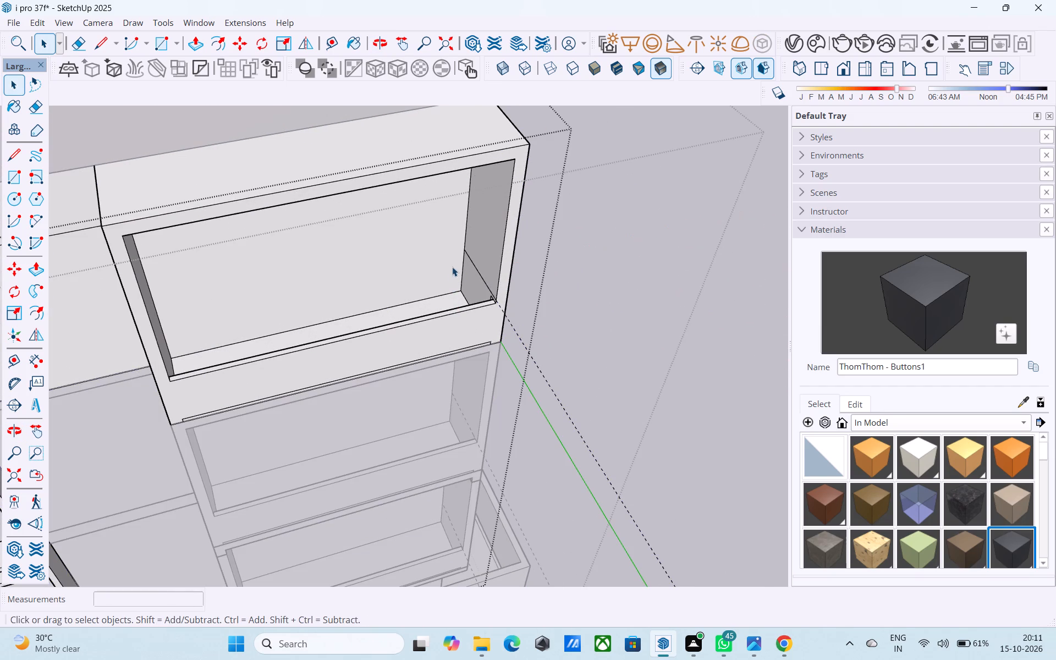
scroll(456, 272, up, 1)
middle_click(456, 272)
key(t)
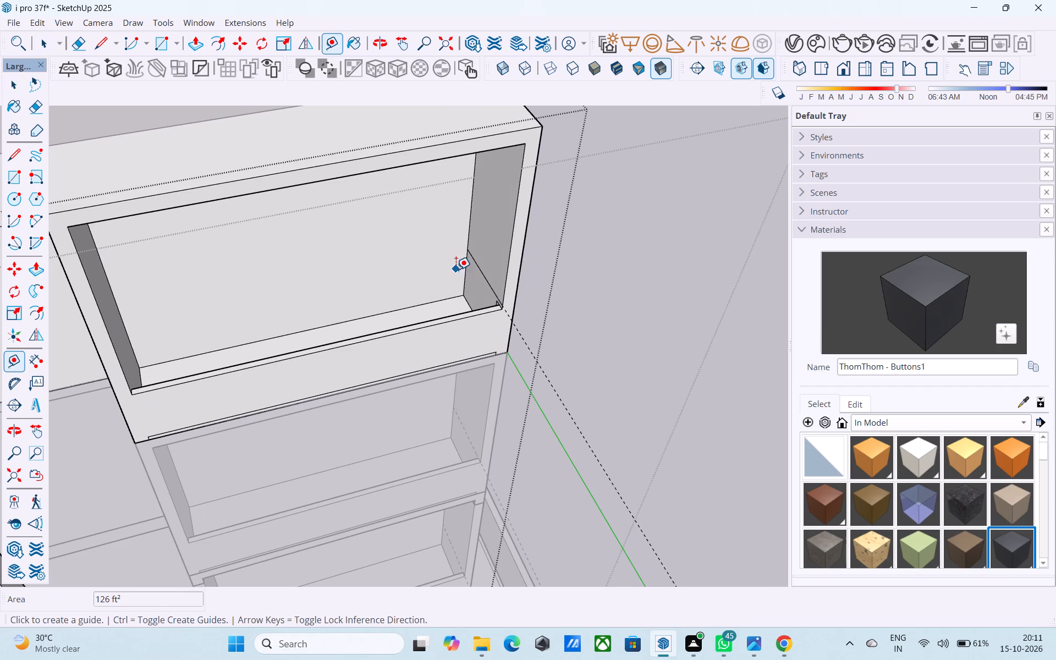
key(space)
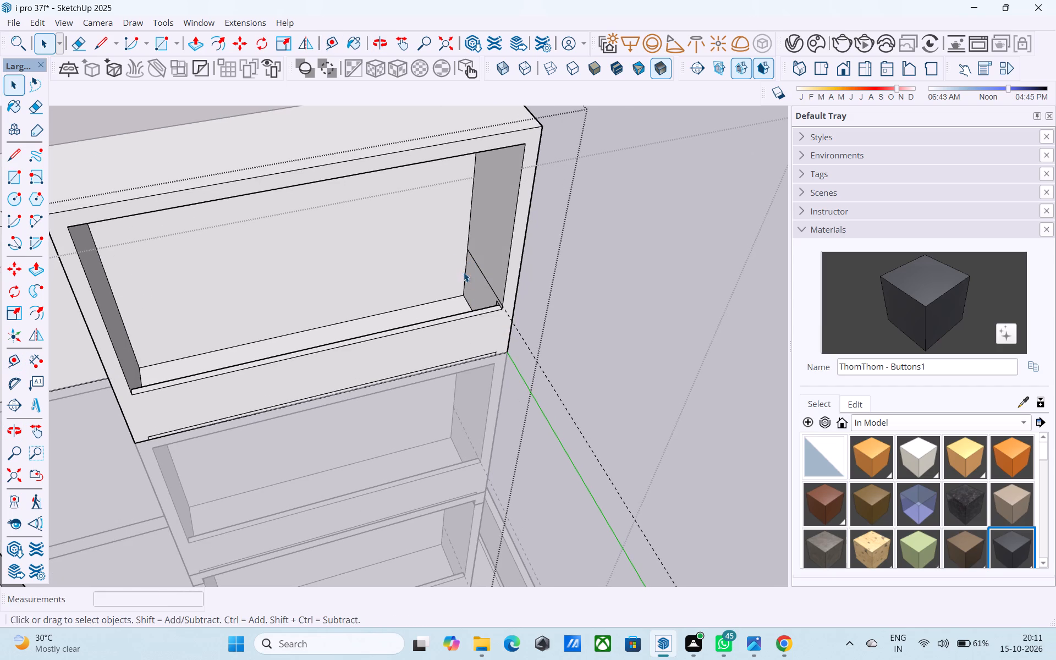
scroll(461, 287, up, 3)
click(465, 283)
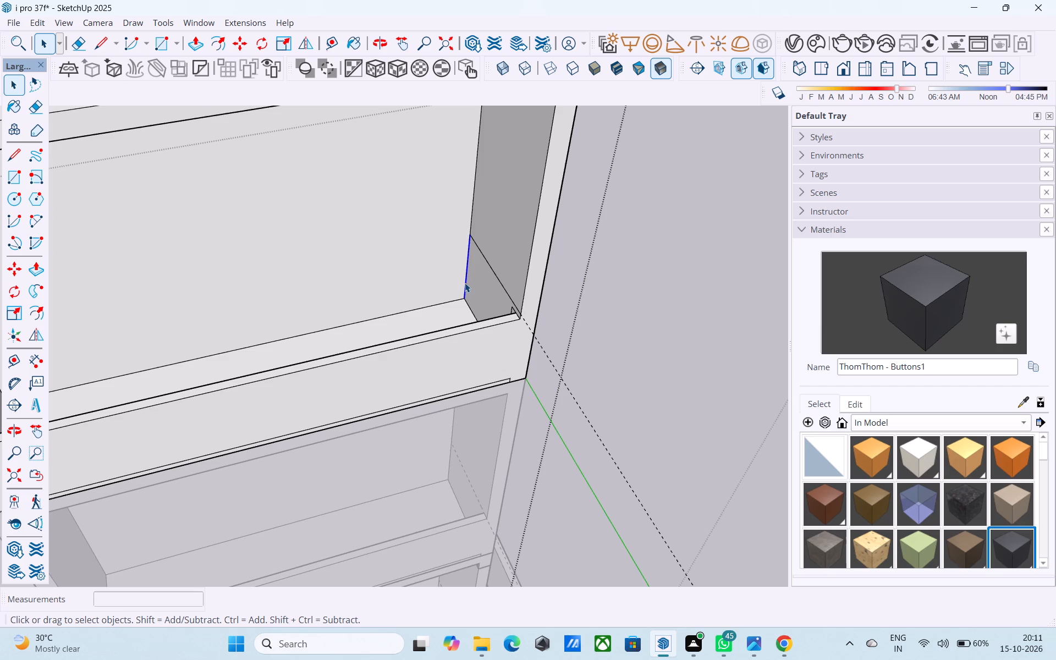
Draw a 6" line along the top bay's back floor edge, starting from the inner corner beside the end upright.
scroll(465, 283, down, 10)
middle_drag(438, 255, 470, 212)
scroll(471, 212, up, 8)
shift+middle_drag(450, 257, 481, 244)
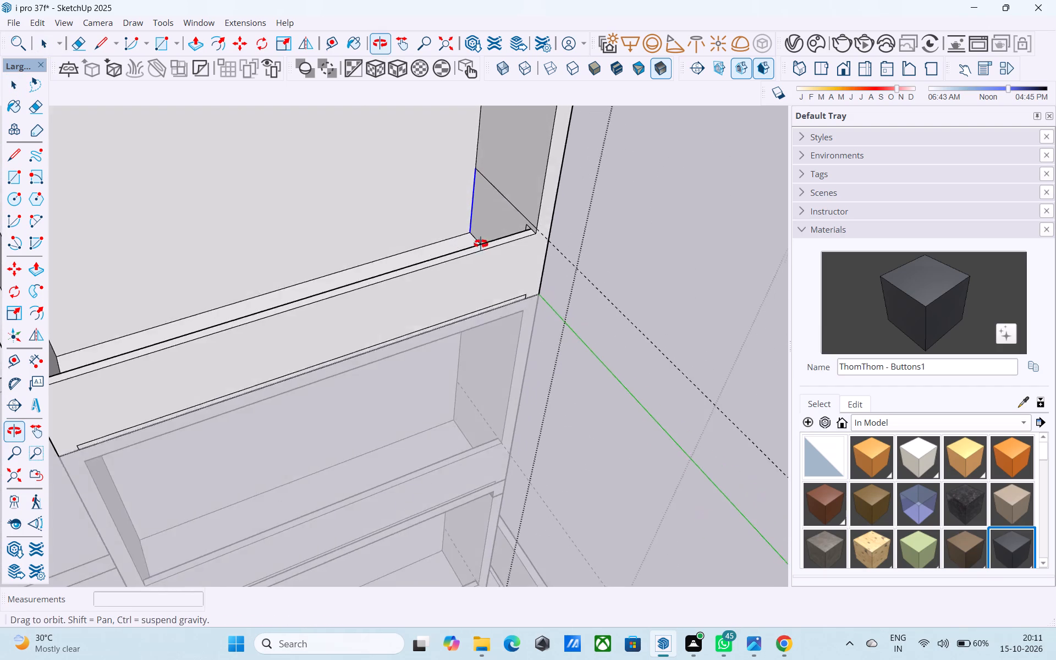
shift+middle_drag(481, 244, 481, 249)
scroll(481, 249, up, 2)
key(l)
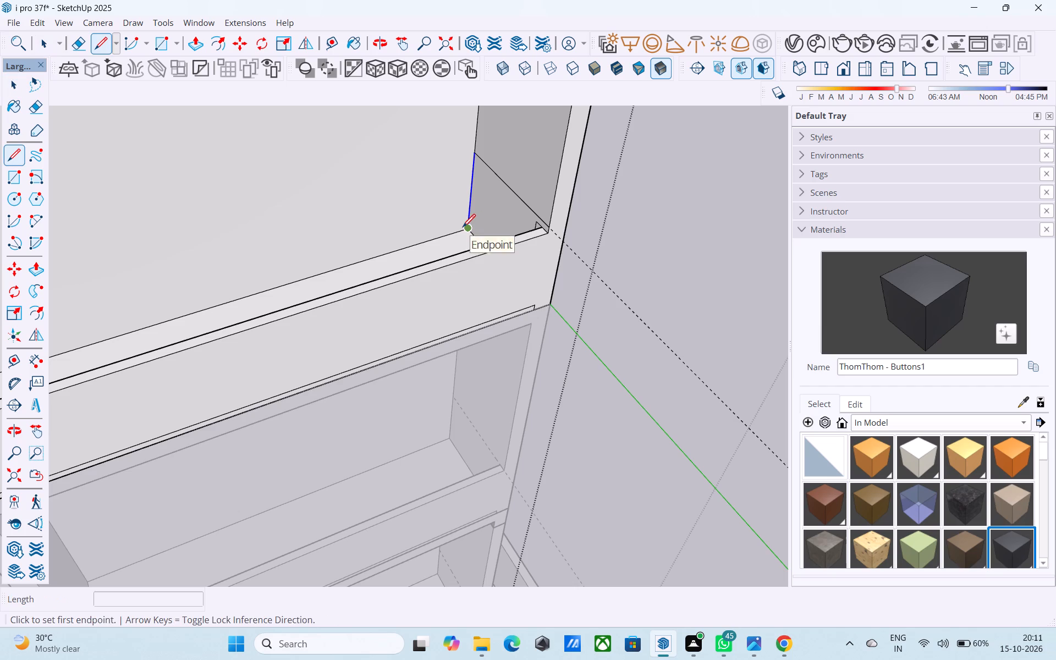
click(463, 228)
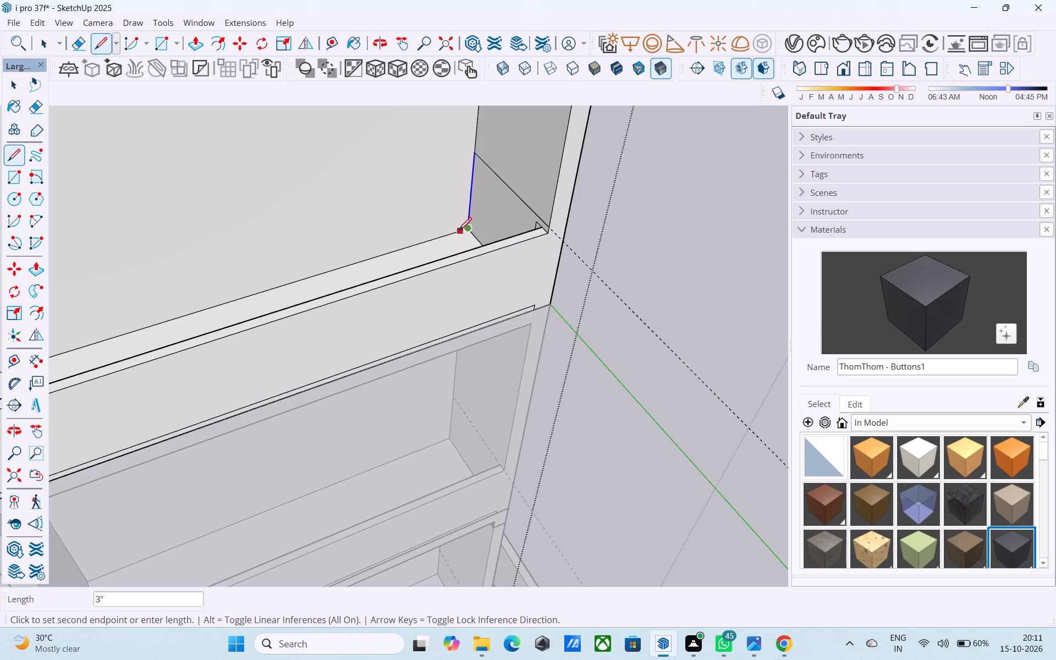
key(6)
key(shift+quotedbl)
key(Return)
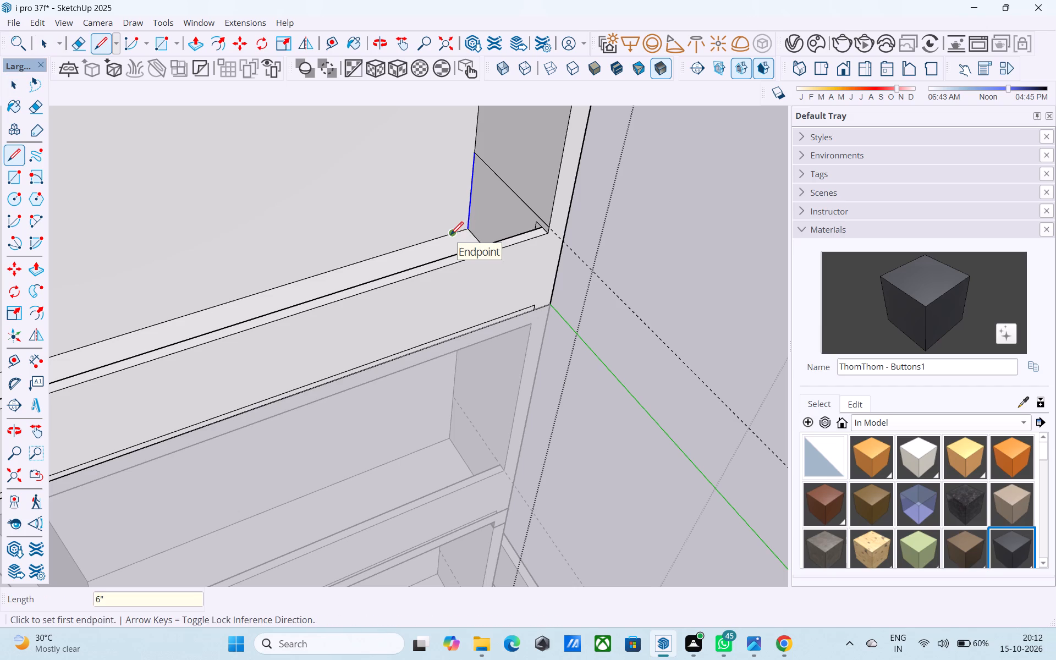
Draw a door rectangle 7' high and 4' wide on the top bay's back wall, starting at the end of the 6" line.
key(r)
click(450, 236)
scroll(429, 207, down, 4)
middle_drag(428, 207, 471, 271)
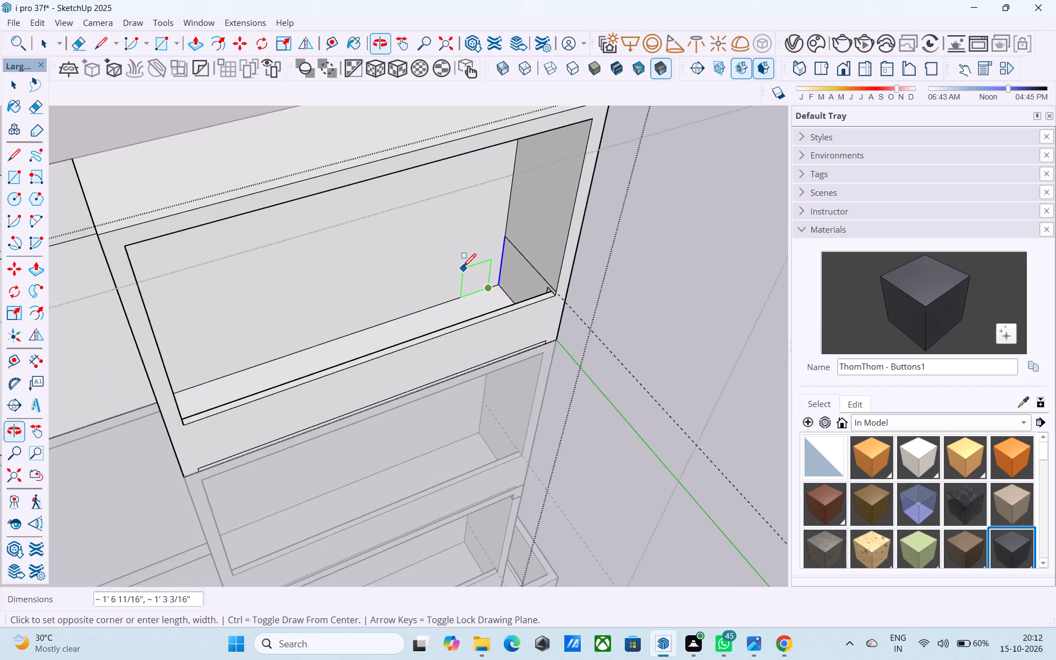
scroll(463, 268, down, 4)
middle_drag(463, 268, 418, 238)
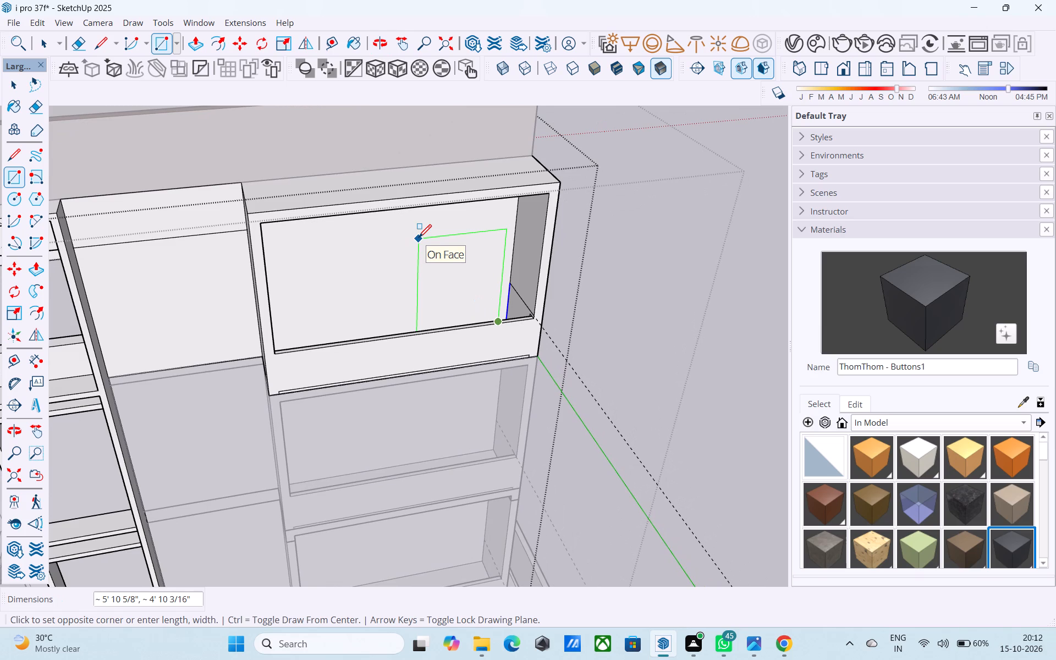
middle_drag(419, 239, 367, 182)
scroll(393, 222, up, 1)
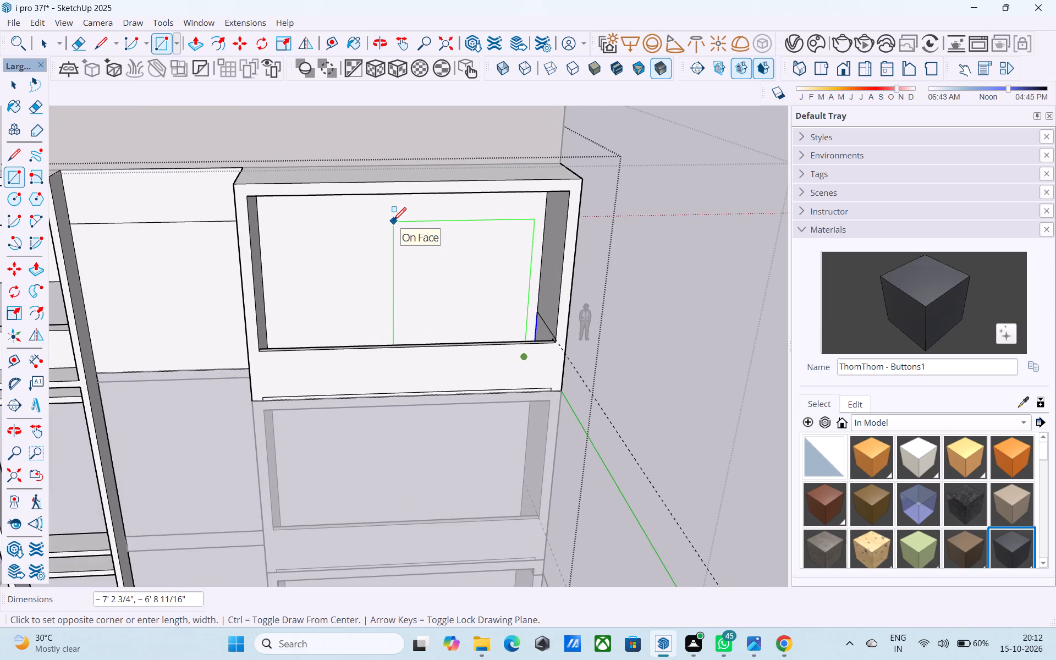
text(7',)
text(4')
key(Return)
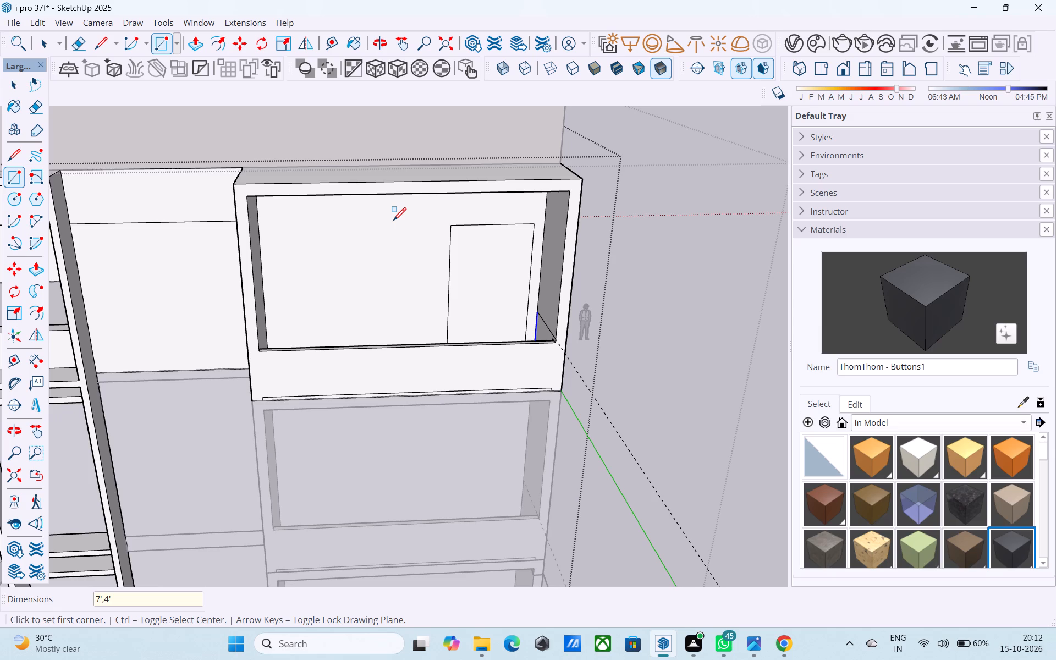
Offset the door rectangle's outline 3" inward to form the door frame.
scroll(371, 304, down, 5)
scroll(378, 302, up, 1)
scroll(378, 301, down, 2)
middle_drag(378, 312, 375, 224)
scroll(378, 219, down, 5)
middle_drag(381, 221, 386, 245)
scroll(386, 245, up, 4)
key(space)
click(435, 230)
middle_drag(434, 232, 490, 278)
key(f)
click(488, 276)
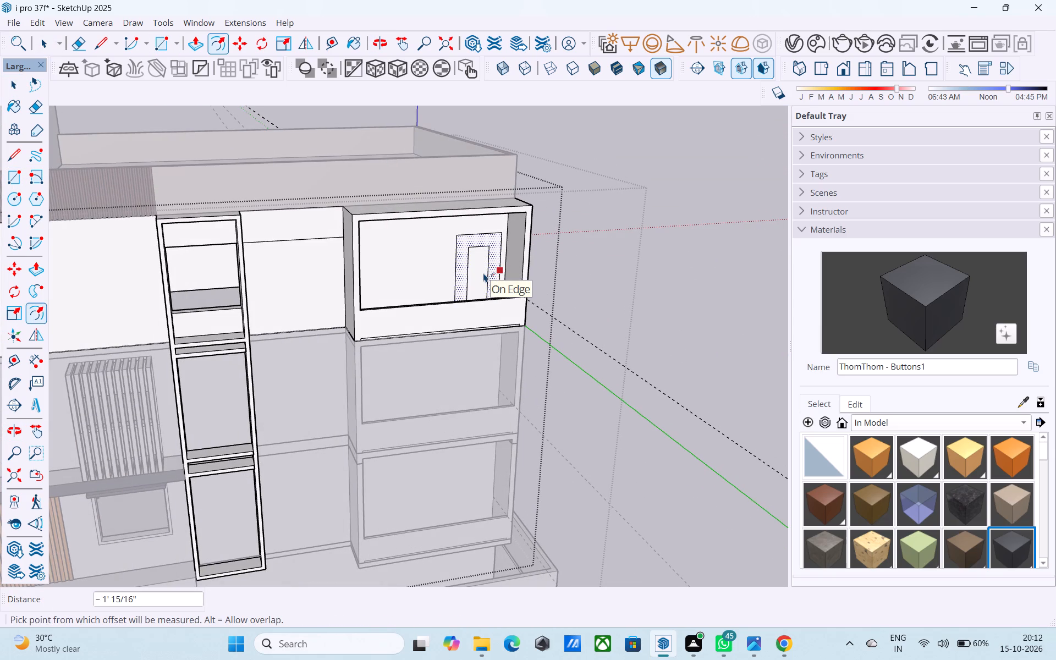
text(3")
key(Return)
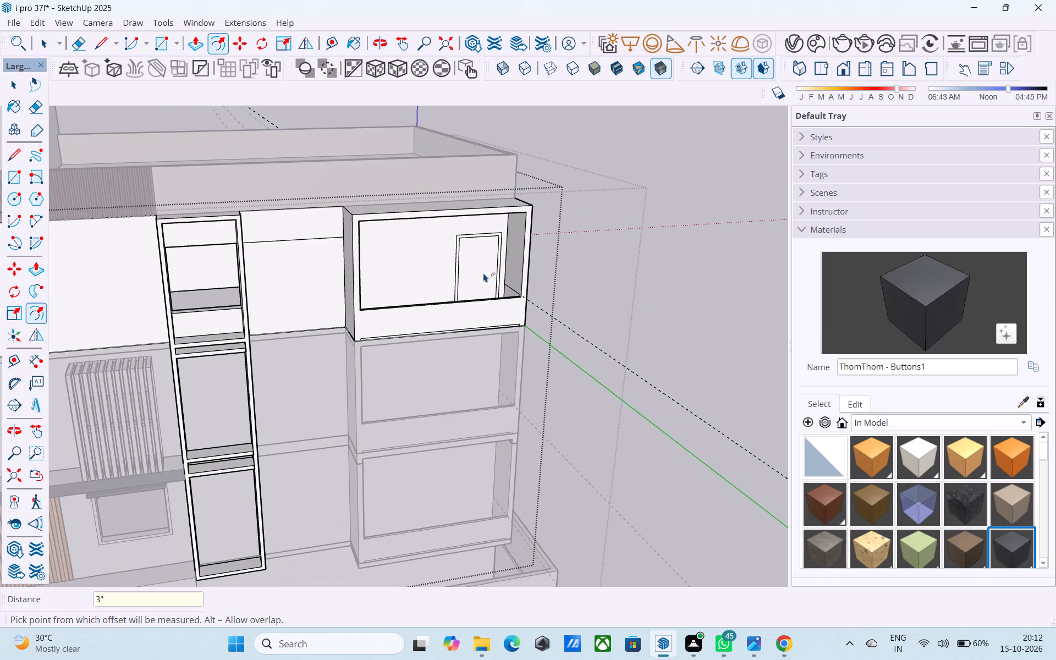
Push the inner door face 9" through the top bay's back wall to cut the door opening.
key(space)
drag(491, 277, 502, 276)
key(space)
click(485, 291)
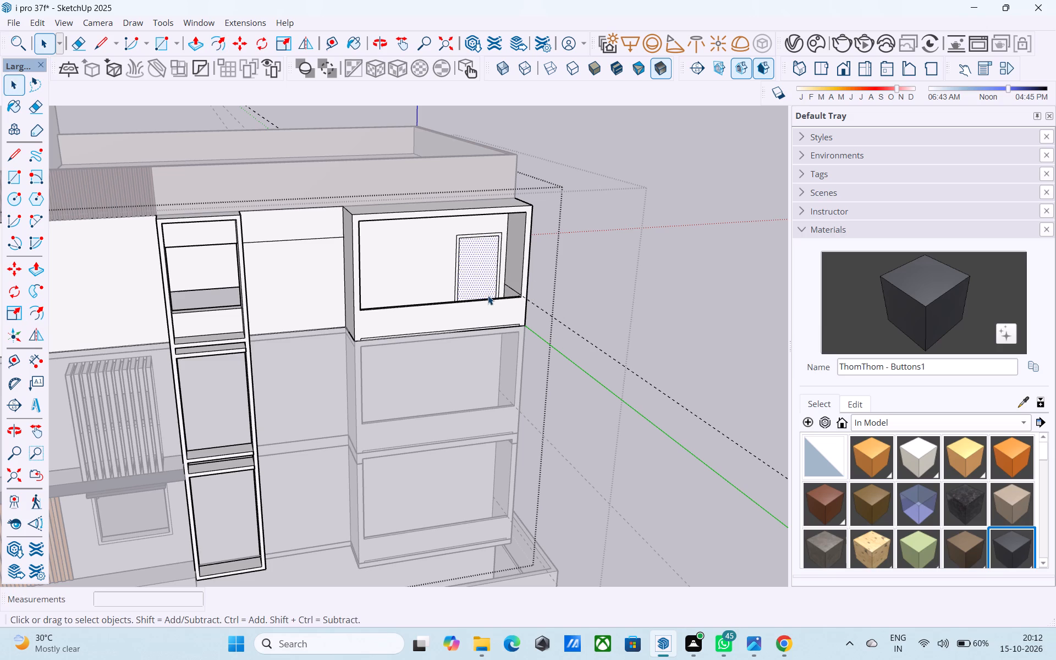
scroll(484, 292, up, 1)
key(p)
click(483, 292)
click(473, 251)
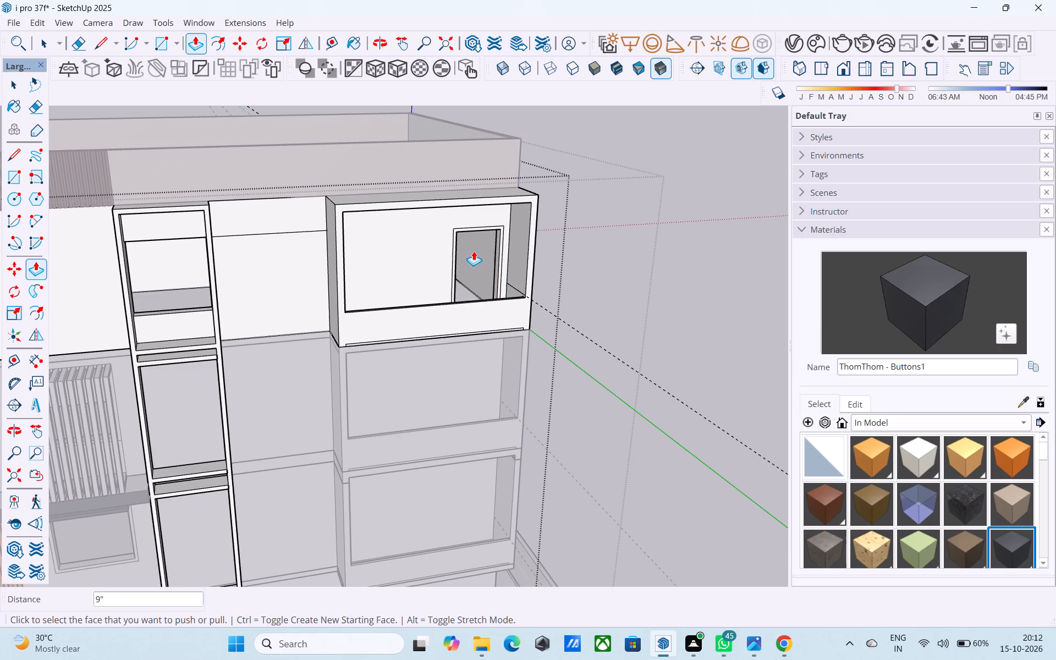
Erase the horizontal line on the top storey's recessed wall between the tall vertical frame and the top bay.
scroll(470, 249, down, 10)
middle_drag(473, 306, 452, 264)
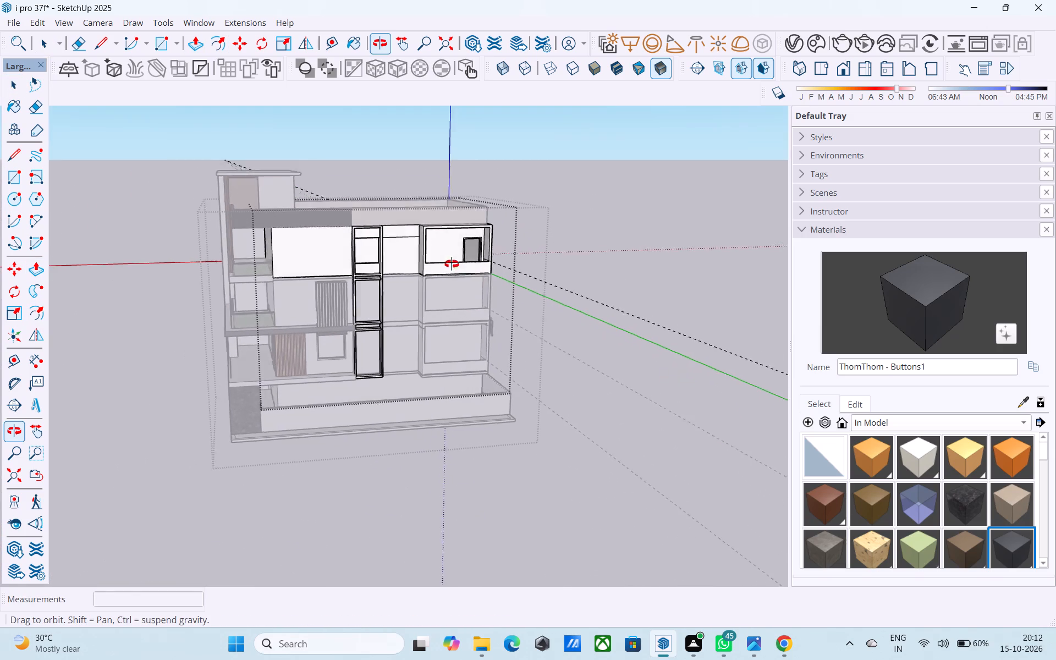
middle_drag(452, 264, 387, 227)
scroll(385, 225, up, 5)
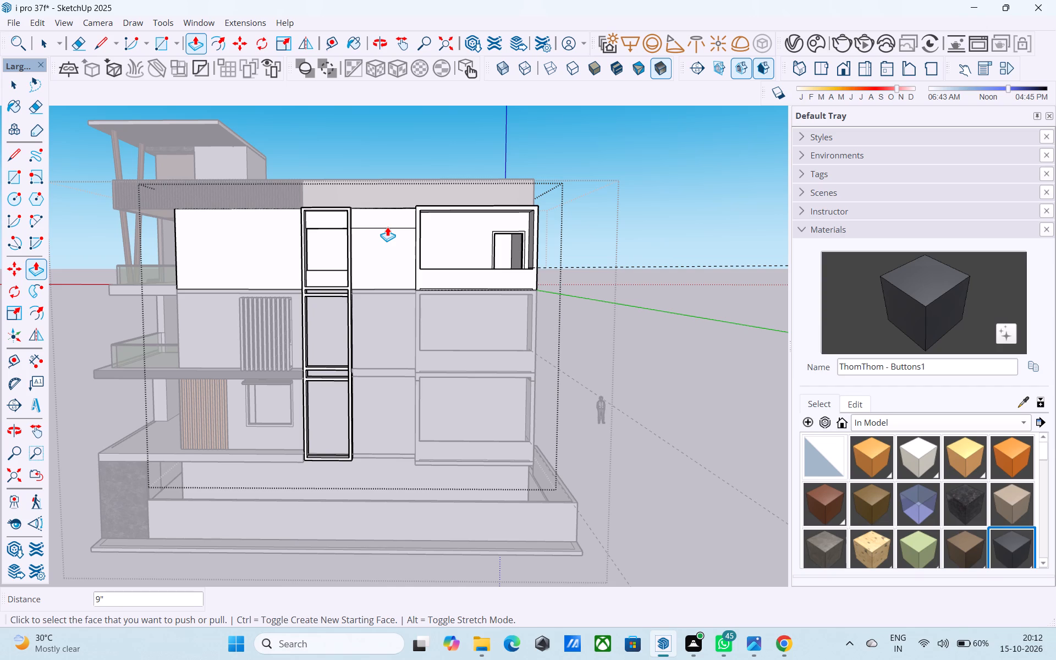
scroll(387, 227, up, 5)
key(e)
drag(378, 222, 380, 248)
key(space)
Examine the top bay's door opening and the side facade from several angles, and leave the top storey's group.
scroll(380, 247, down, 5)
middle_drag(419, 287, 335, 319)
scroll(416, 293, up, 6)
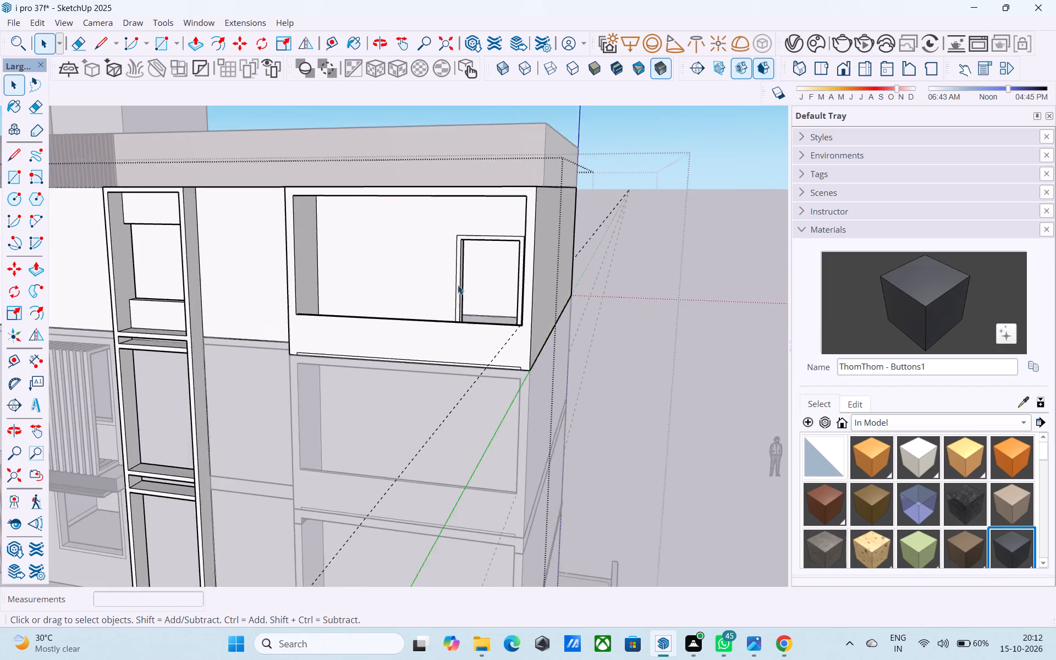
middle_drag(455, 285, 309, 324)
middle_drag(291, 326, 410, 307)
scroll(388, 313, up, 3)
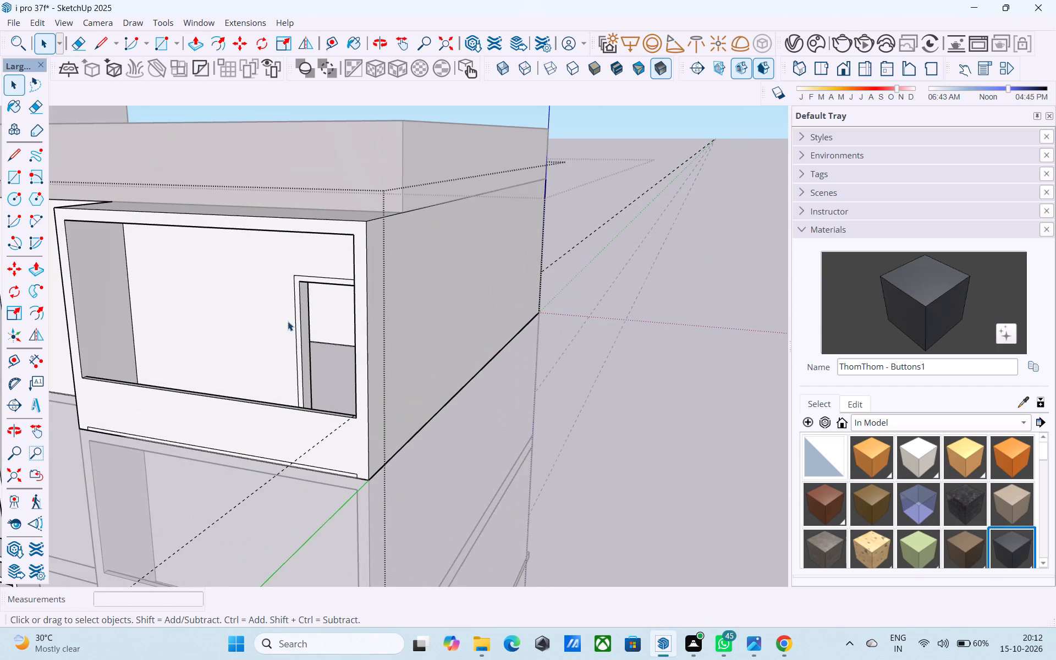
scroll(309, 309, down, 5)
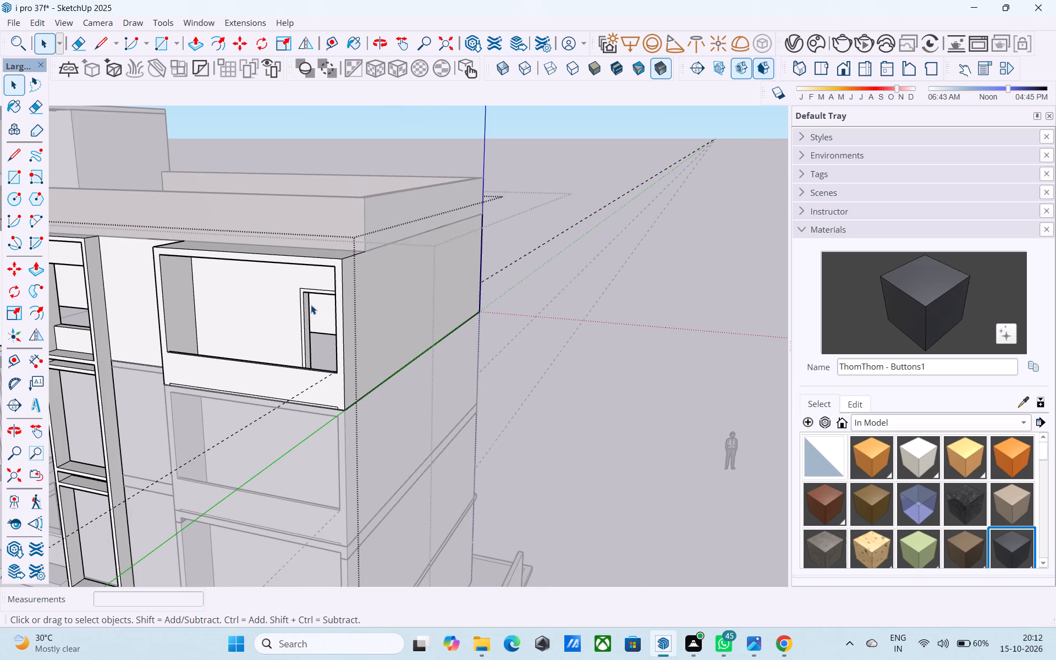
scroll(312, 304, down, 3)
middle_drag(312, 304, 385, 285)
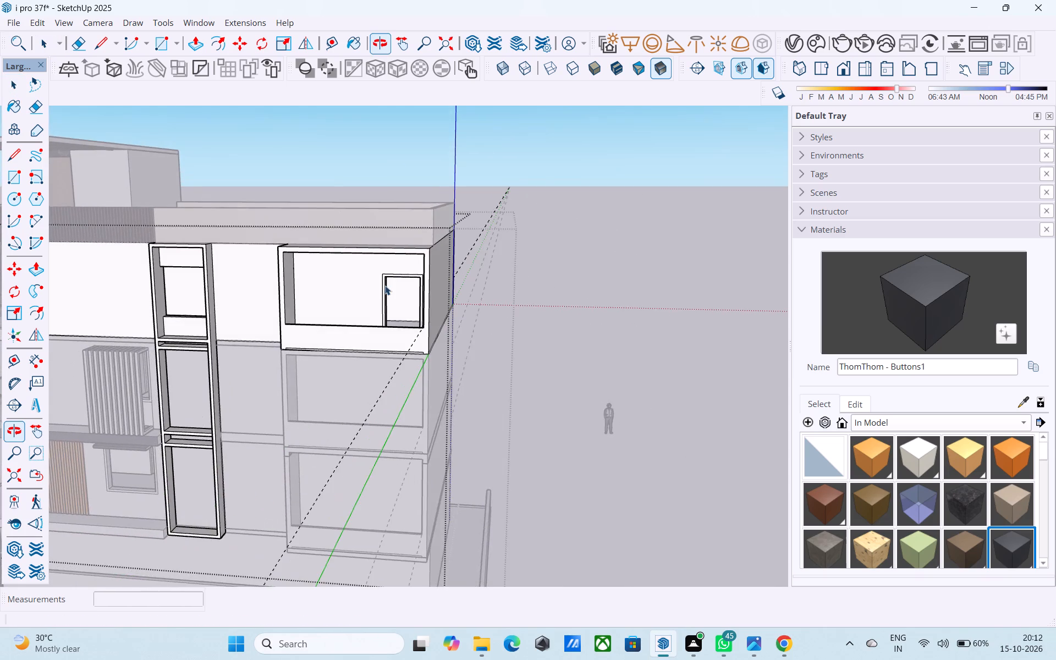
scroll(385, 285, down, 4)
middle_drag(385, 285, 553, 291)
shift+middle_drag(432, 358, 443, 315)
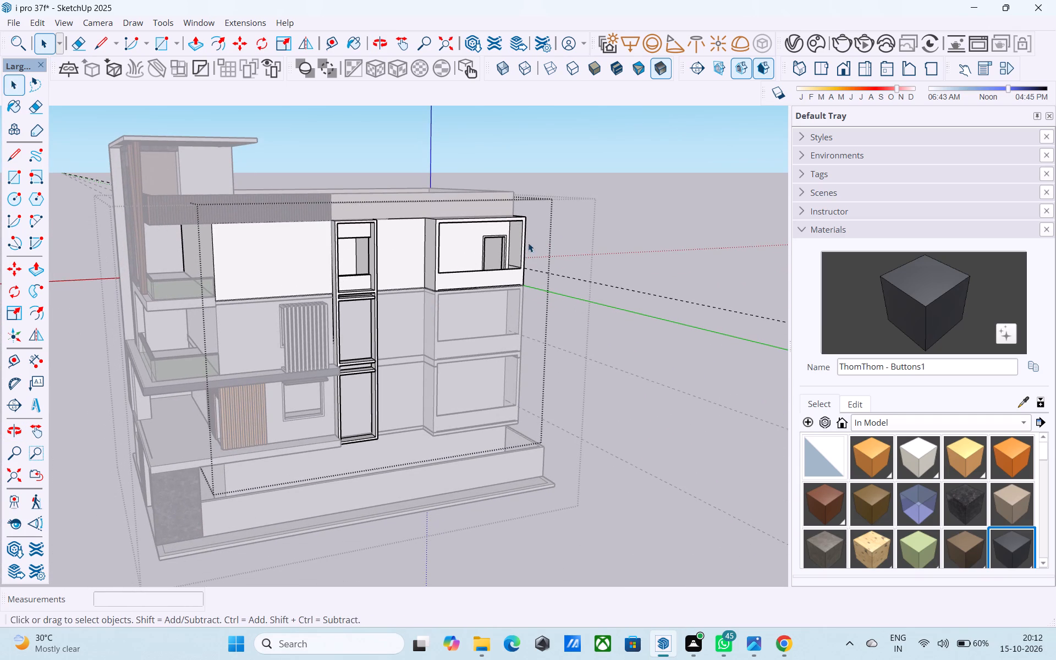
middle_drag(529, 243, 510, 245)
scroll(404, 265, up, 1)
click(606, 257)
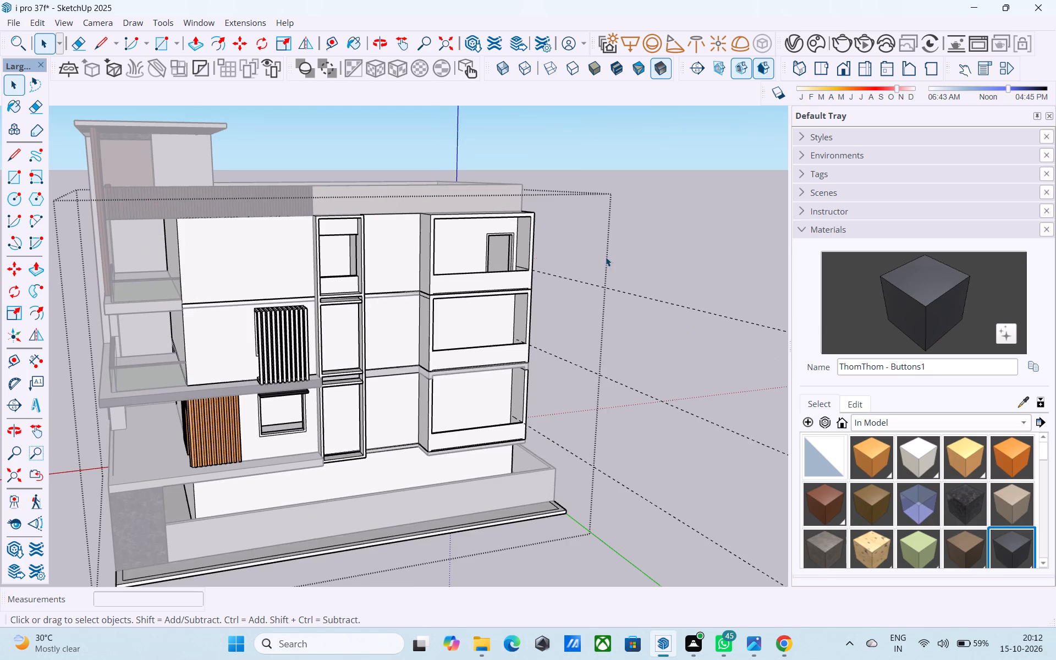
Select the top storey's group, examine the side facade's storeys and framed bays around it, and leave the enclosing group.
scroll(327, 288, down, 3)
click(278, 274)
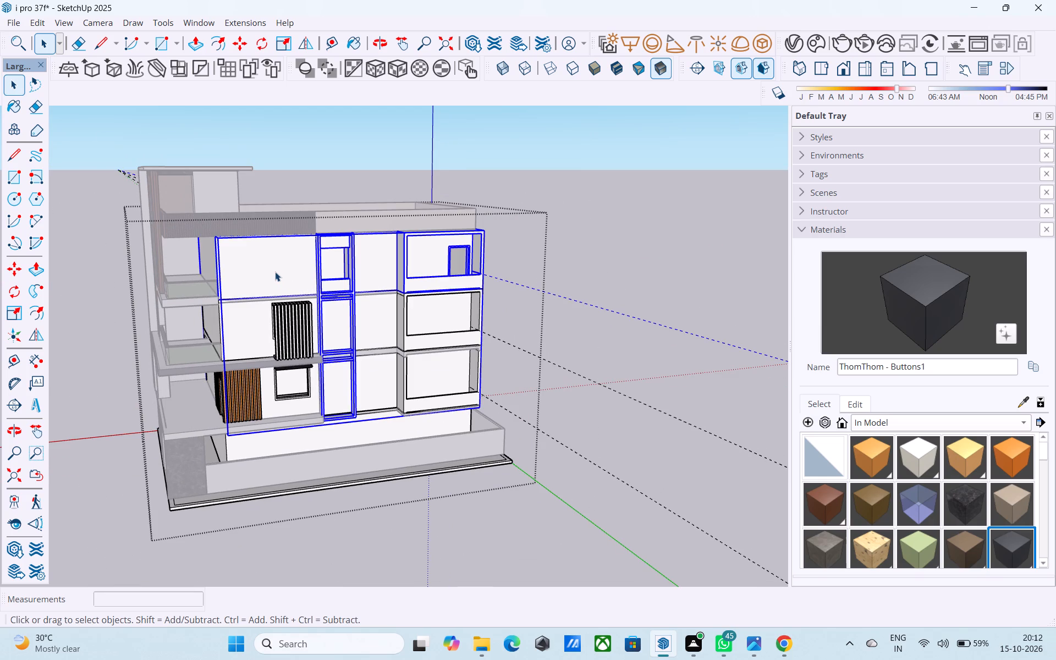
middle_drag(275, 268, 257, 258)
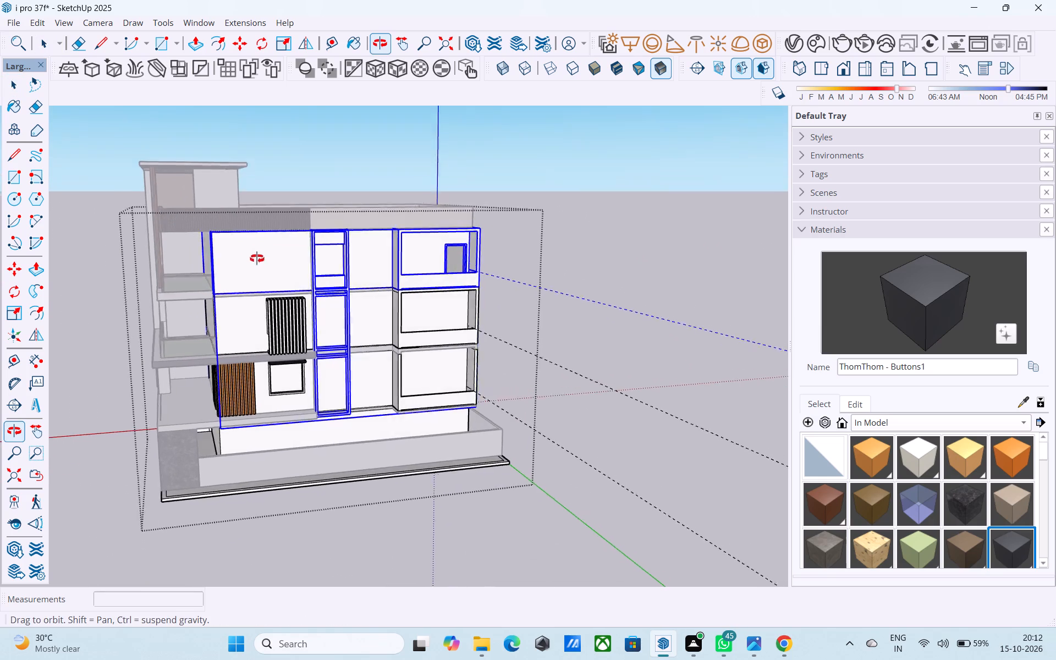
middle_drag(257, 258, 341, 270)
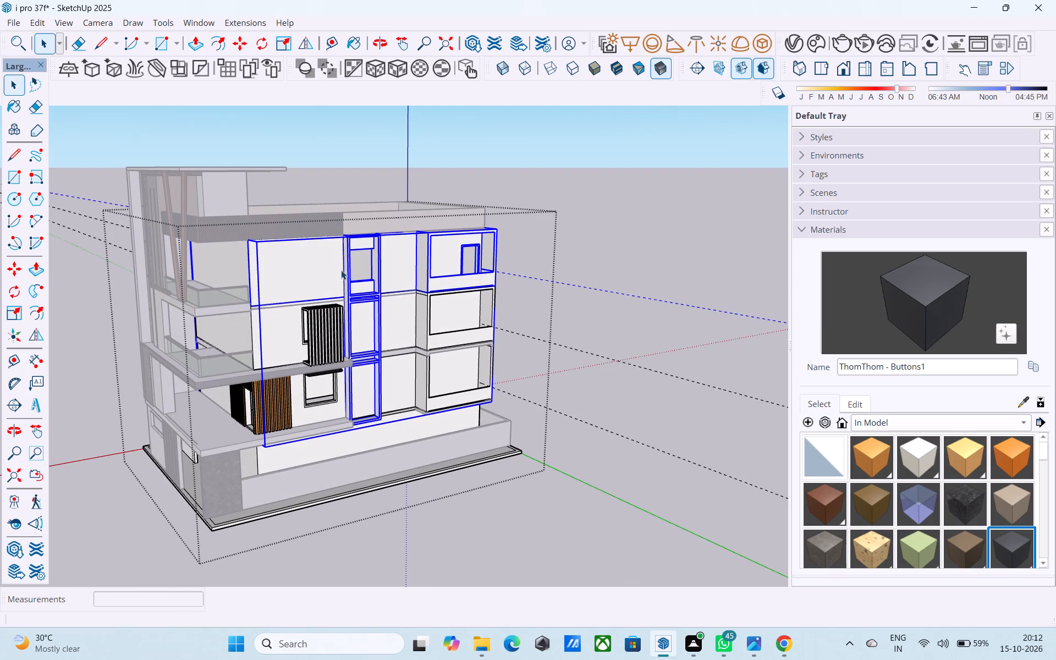
middle_click(341, 270)
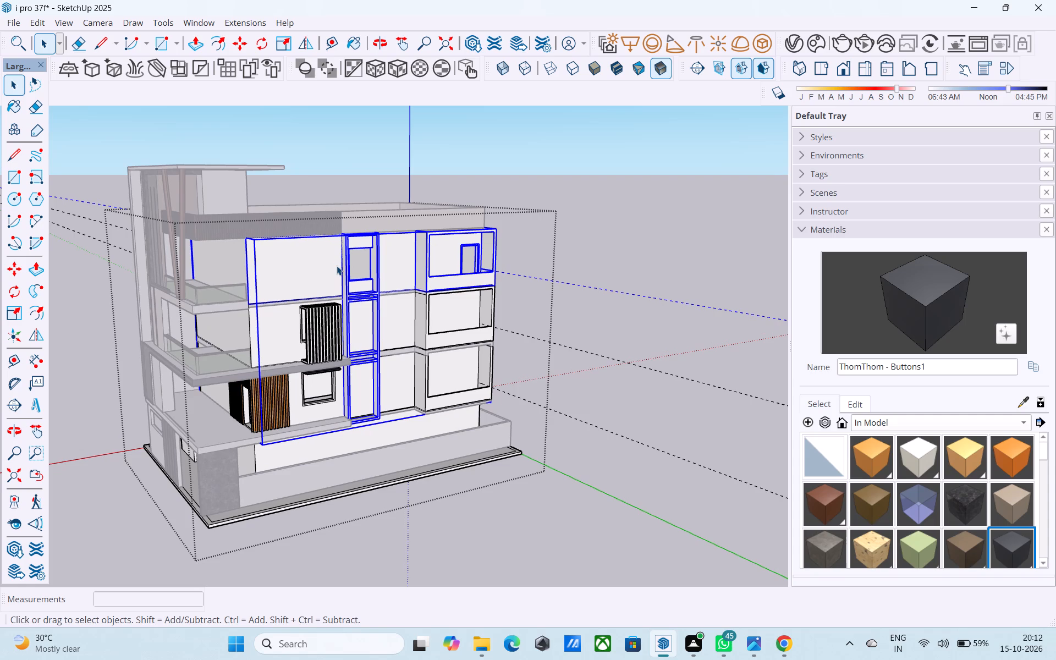
scroll(337, 266, down, 5)
scroll(338, 259, up, 3)
scroll(338, 257, down, 2)
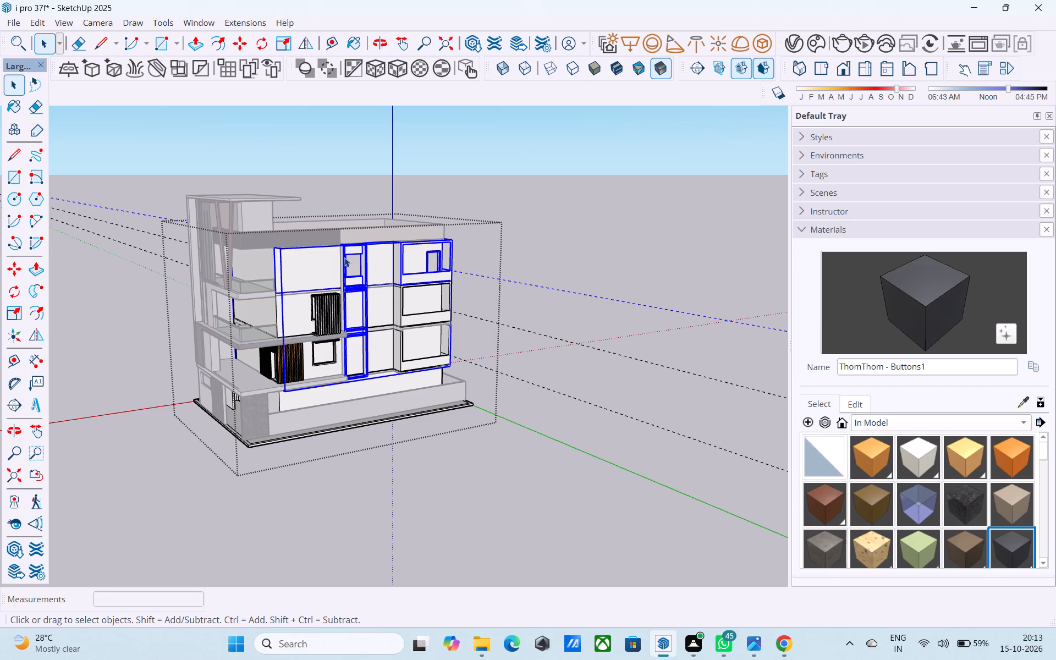
scroll(344, 257, down, 1)
middle_drag(349, 271, 236, 279)
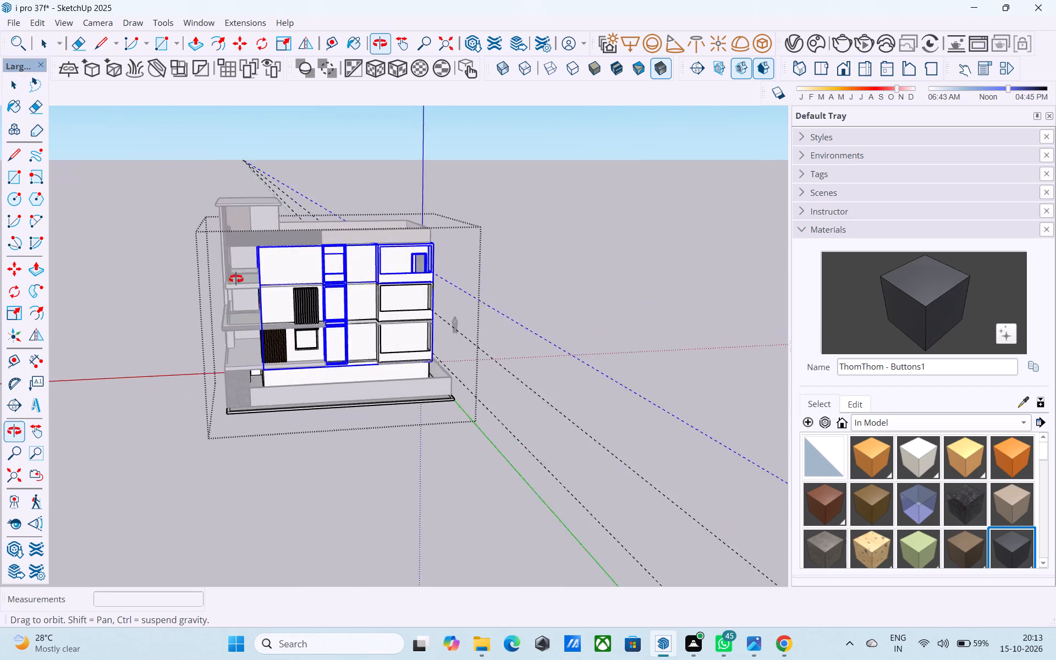
middle_drag(236, 279, 205, 289)
middle_drag(382, 357, 248, 346)
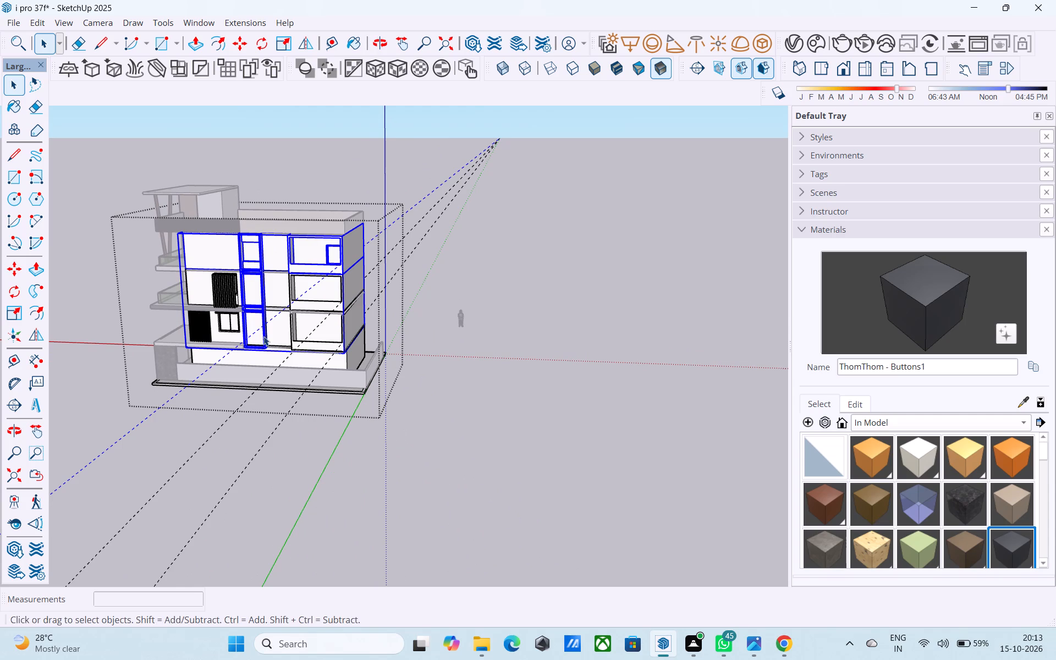
middle_drag(304, 323, 487, 343)
middle_drag(319, 373, 396, 372)
scroll(378, 356, up, 3)
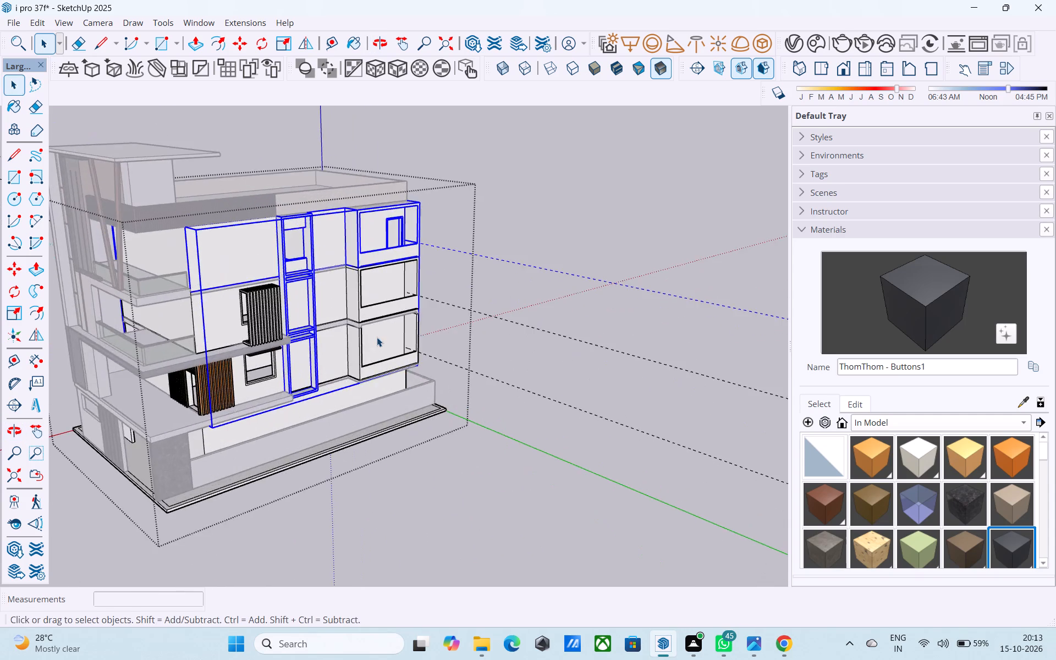
scroll(377, 337, down, 4)
middle_drag(377, 337, 459, 265)
scroll(410, 305, up, 5)
middle_drag(360, 343, 433, 295)
middle_drag(432, 297, 415, 378)
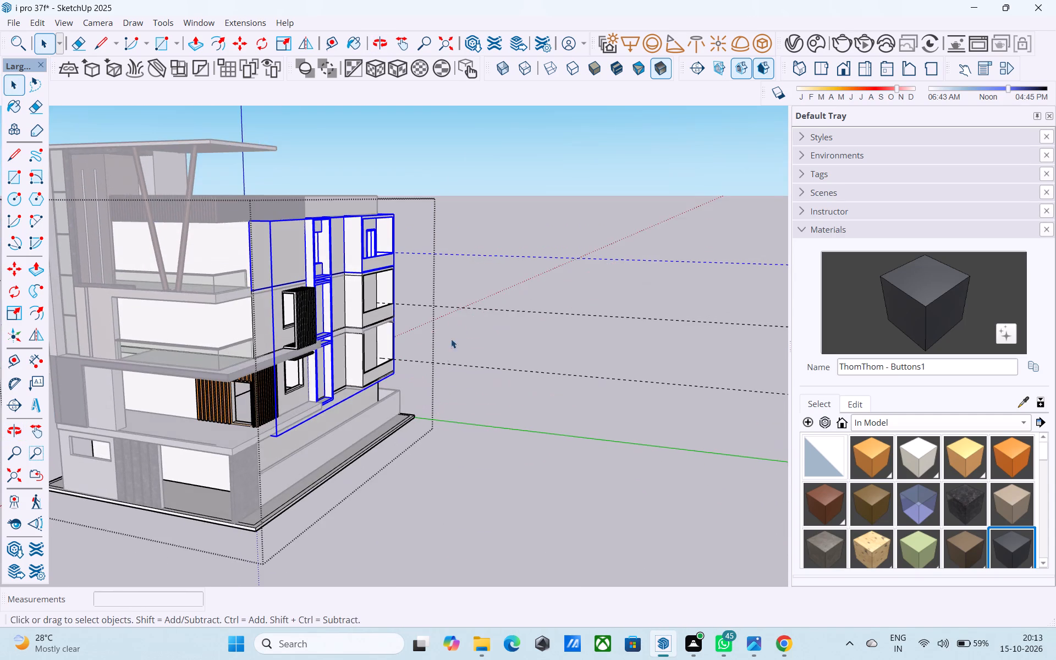
click(457, 324)
click(471, 212)
Examine the whole house exterior from the front and side, including the front corner balconies.
scroll(326, 343, down, 1)
middle_drag(327, 342, 442, 324)
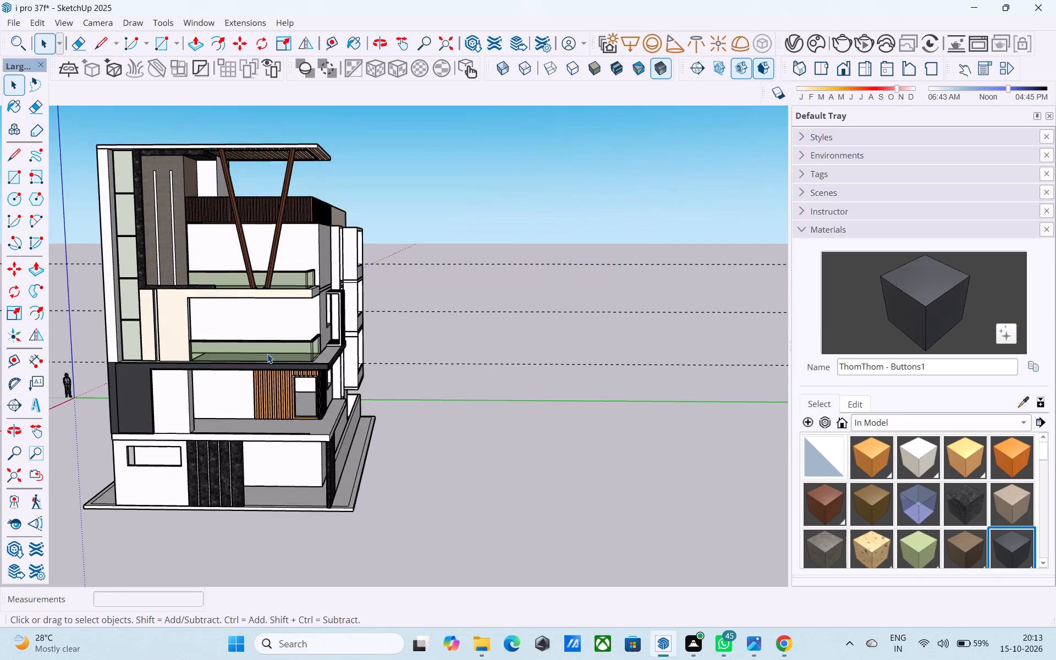
scroll(267, 354, down, 4)
middle_drag(277, 353, 175, 331)
scroll(176, 329, up, 3)
middle_drag(290, 311, 152, 337)
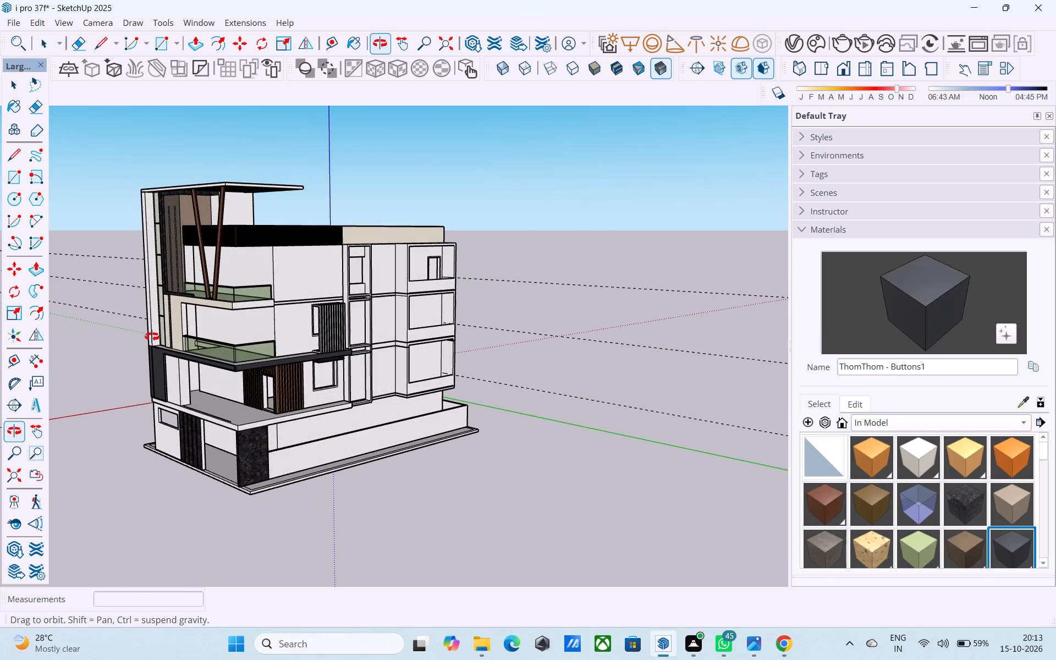
middle_drag(152, 337, 317, 326)
middle_drag(299, 337, 349, 332)
middle_drag(265, 306, 298, 320)
scroll(298, 320, down, 1)
middle_drag(302, 317, 304, 264)
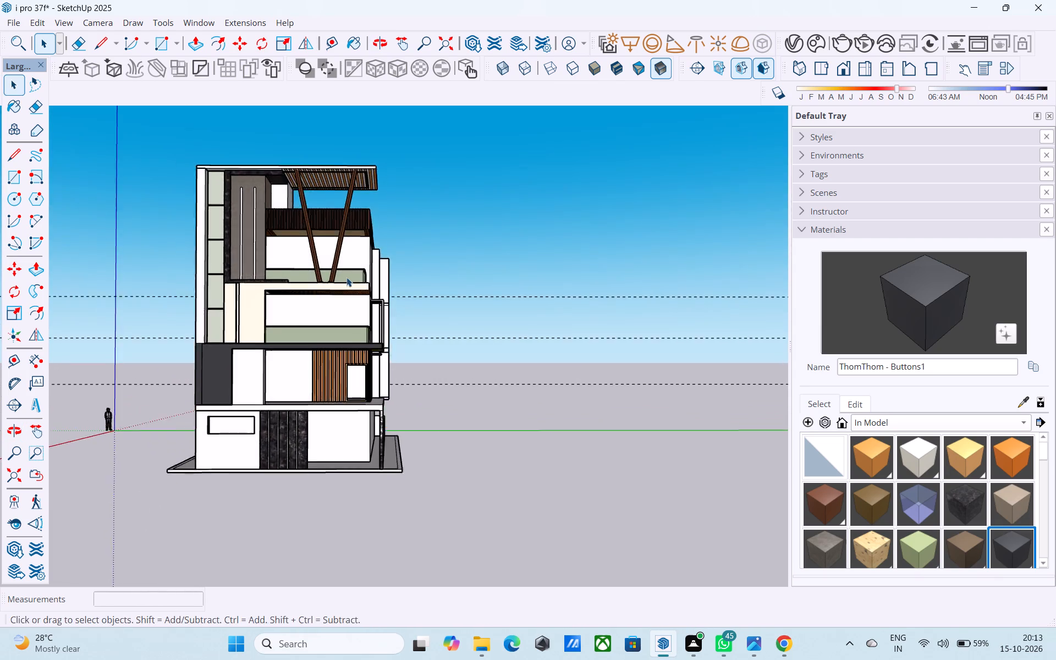
scroll(346, 277, up, 4)
middle_drag(334, 309, 223, 349)
scroll(222, 349, up, 4)
middle_drag(224, 349, 228, 383)
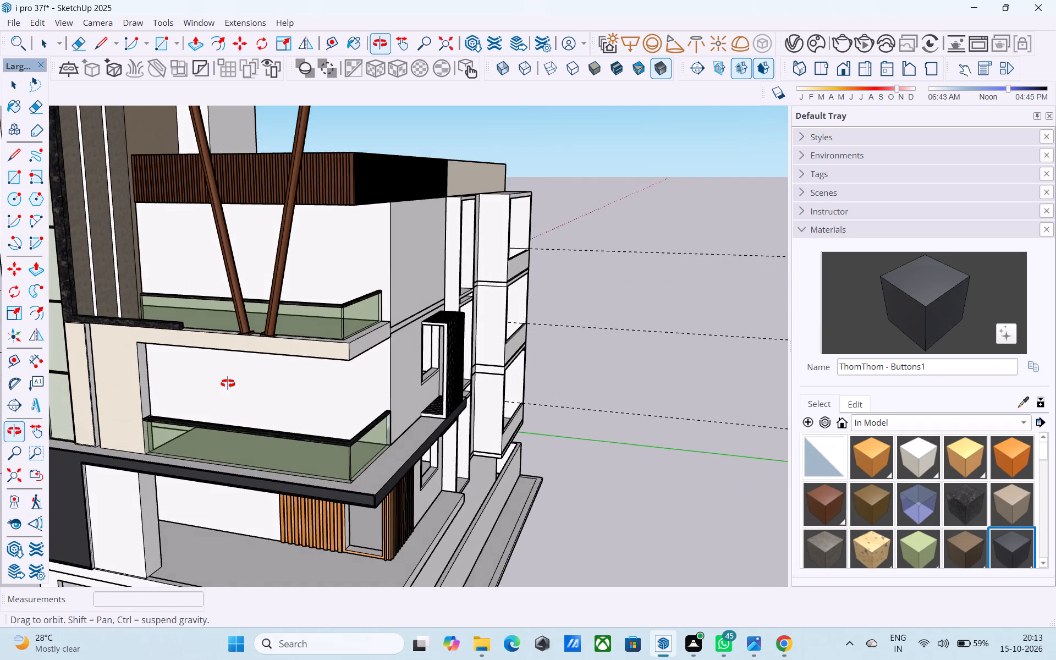
middle_drag(228, 383, 213, 378)
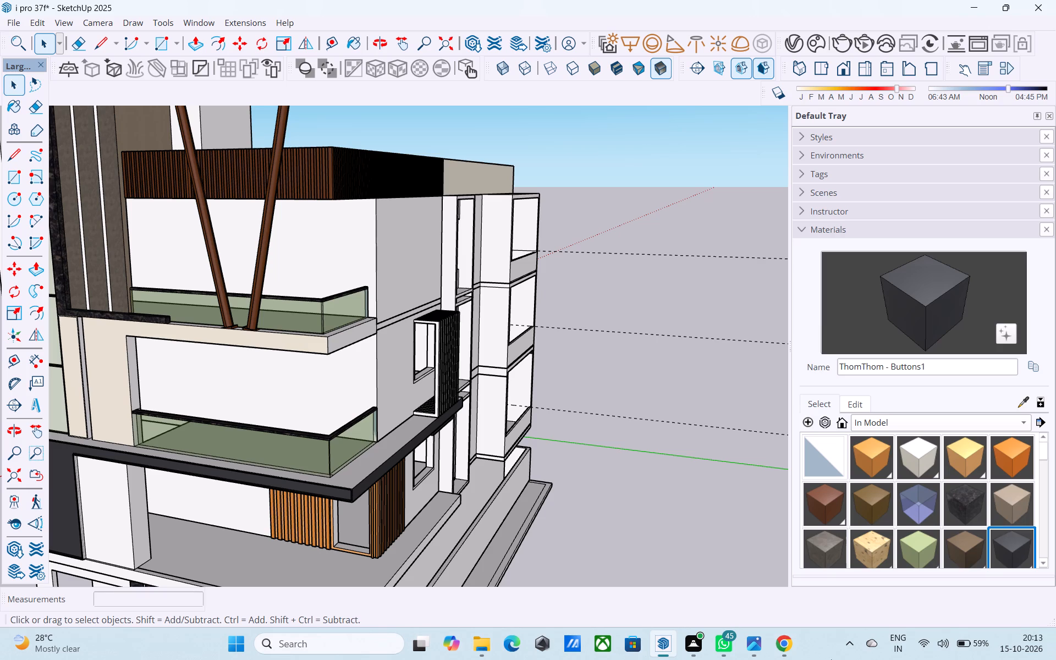
Examine the timber-slatted front wall and its framed opening beneath the lower balcony.
middle_drag(816, 659, 791, 653)
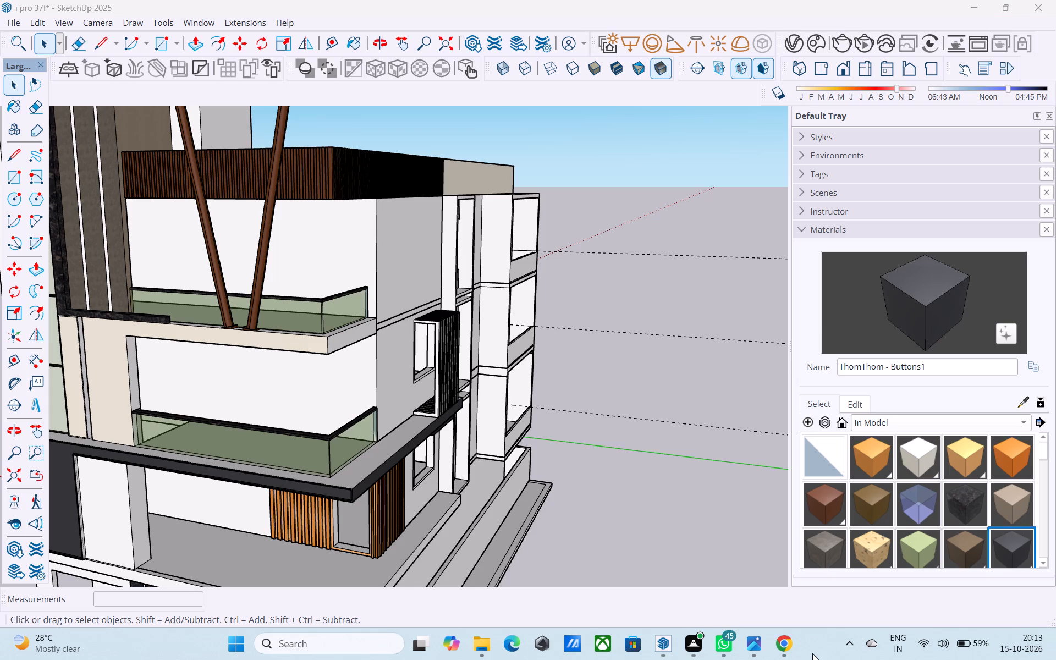
scroll(961, 598, down, 5)
scroll(392, 464, down, 5)
middle_drag(389, 466, 430, 429)
scroll(389, 449, up, 5)
middle_drag(348, 535, 343, 490)
scroll(343, 490, up, 1)
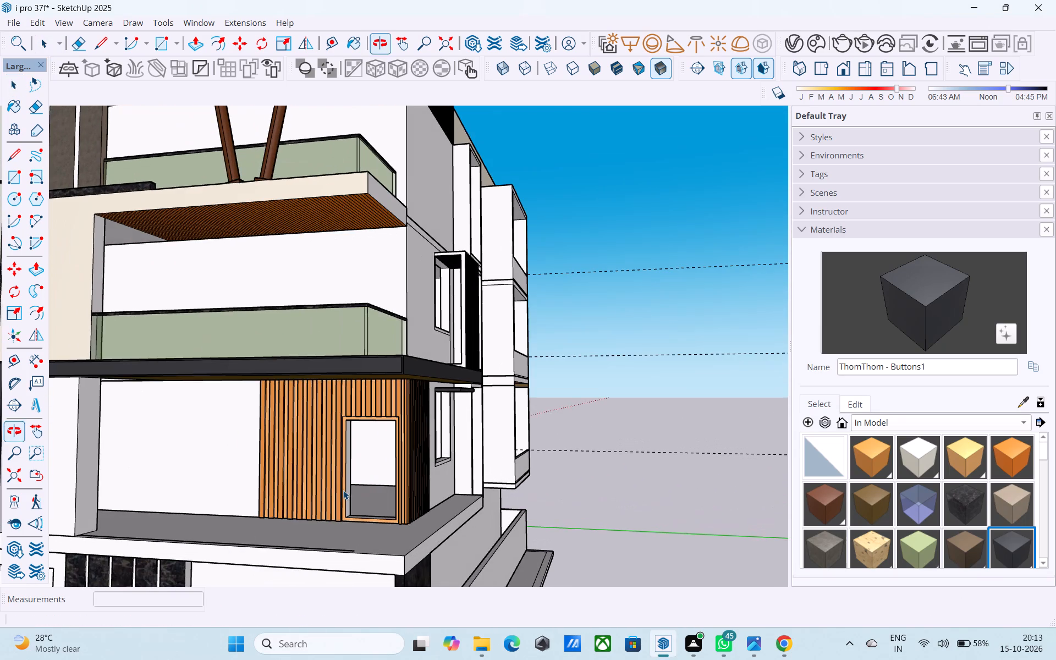
scroll(343, 490, up, 2)
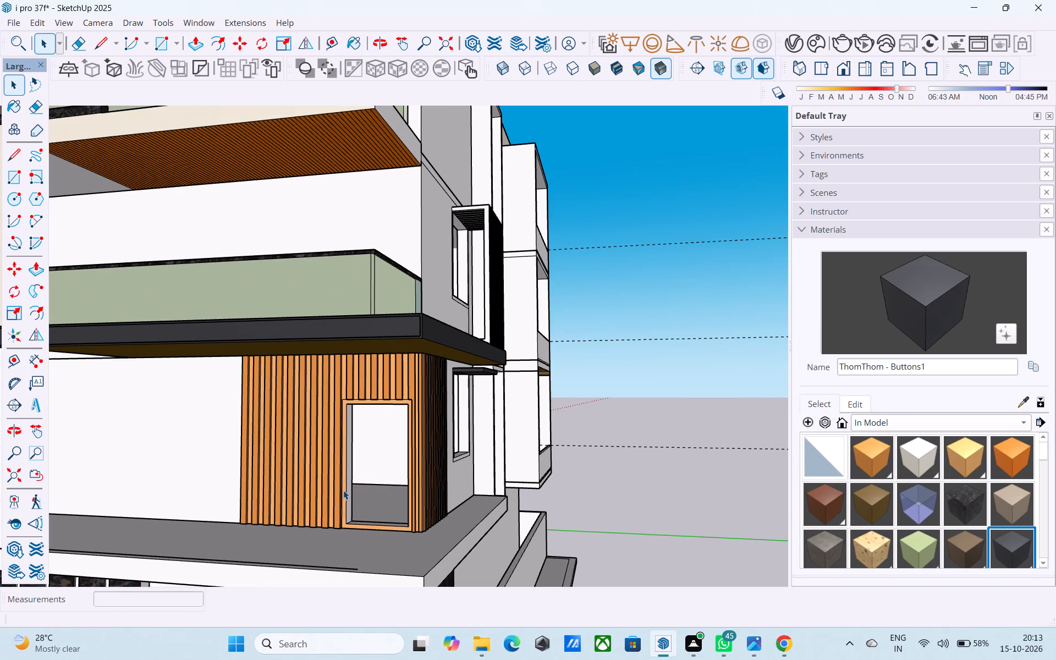
middle_drag(343, 490, 399, 452)
scroll(399, 452, down, 1)
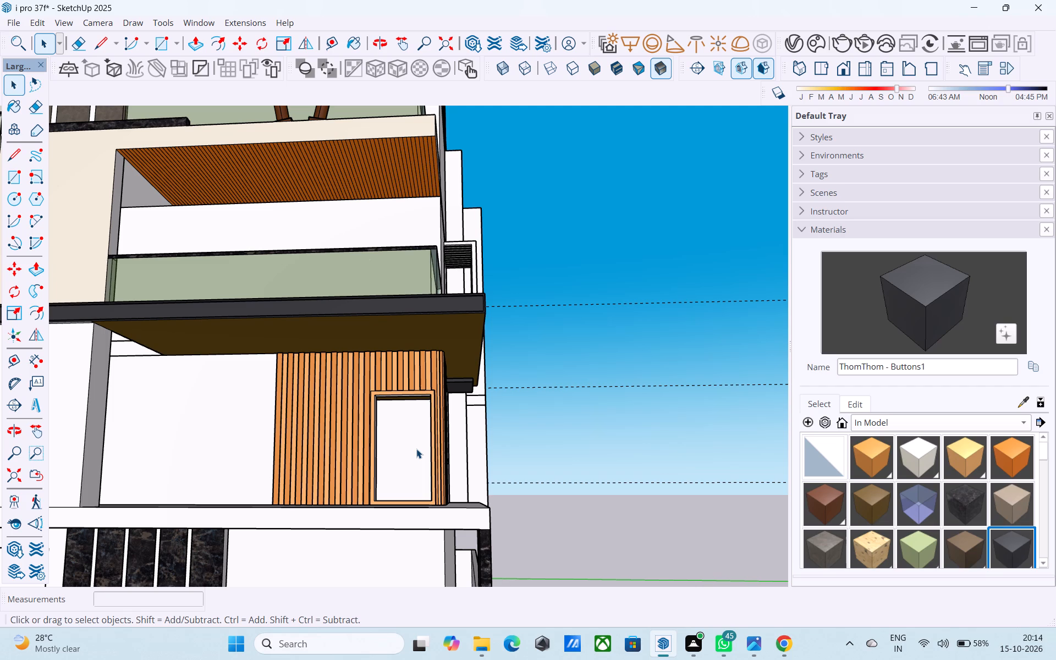
Examine the house's front facade, balconies and side facade from several distances and angles.
scroll(417, 441, down, 3)
middle_drag(418, 444, 382, 423)
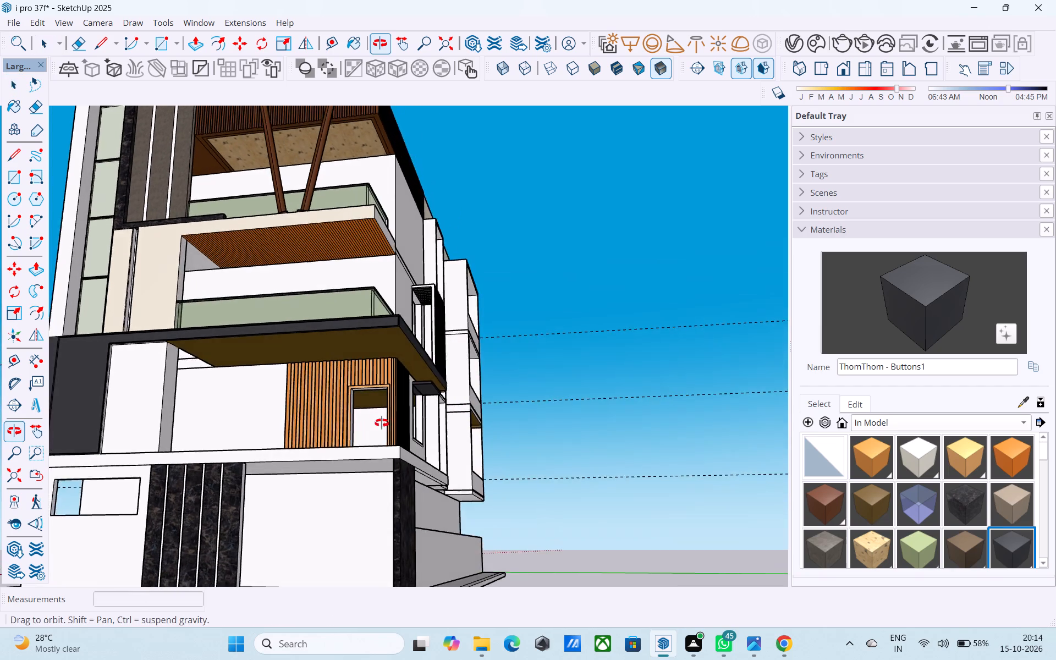
middle_drag(382, 423, 420, 454)
scroll(423, 454, down, 5)
middle_drag(426, 454, 395, 505)
scroll(367, 427, up, 4)
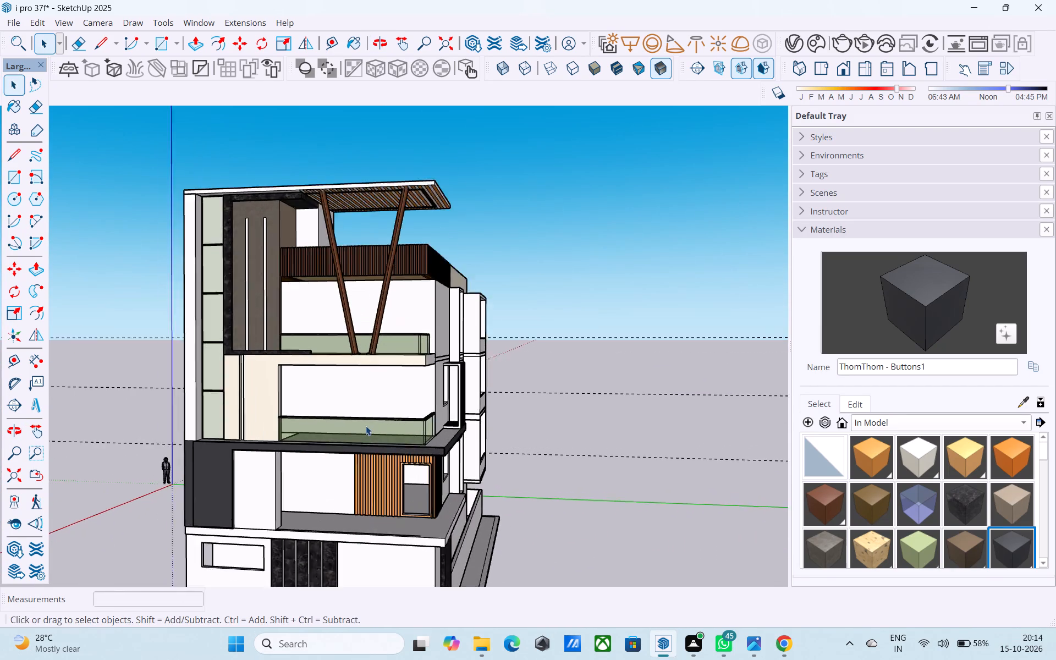
scroll(366, 426, down, 4)
middle_drag(448, 409, 434, 408)
middle_drag(437, 408, 438, 403)
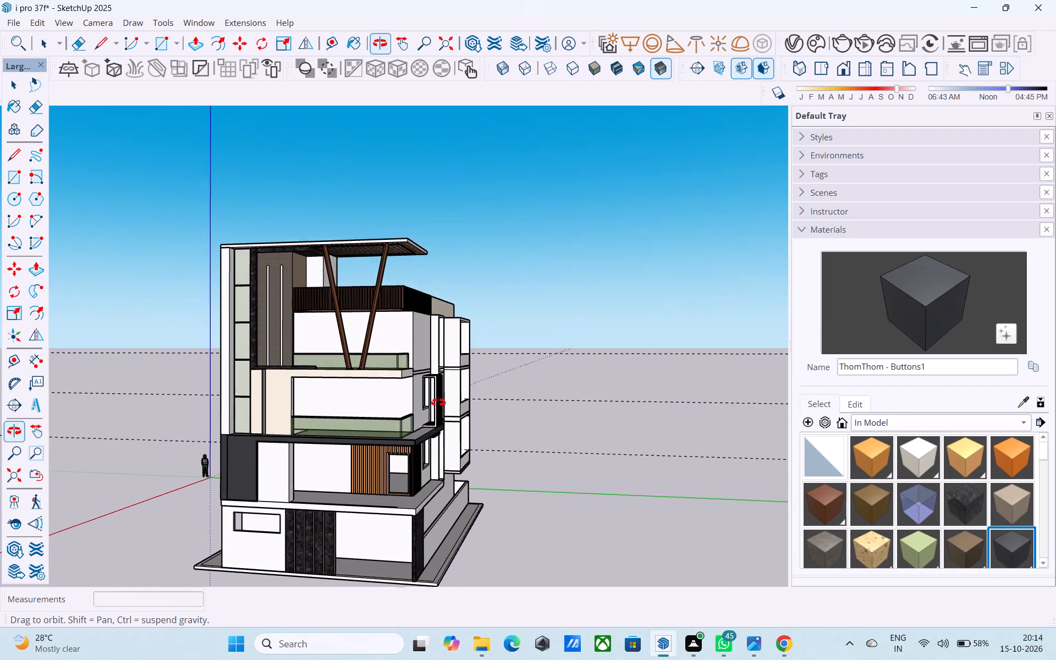
middle_drag(438, 403, 481, 414)
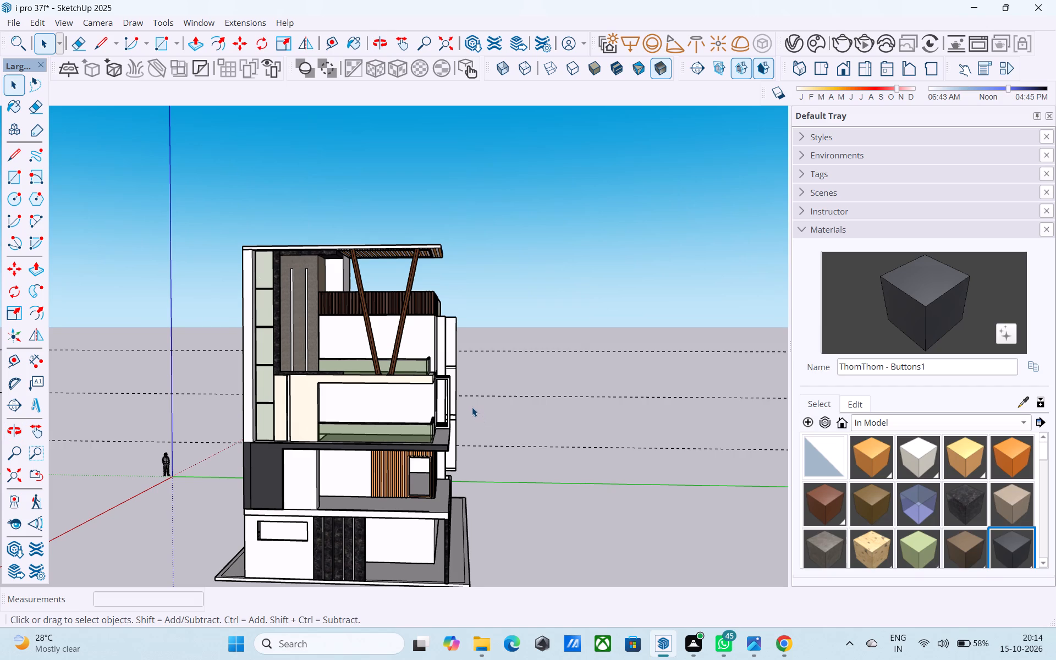
scroll(472, 407, up, 2)
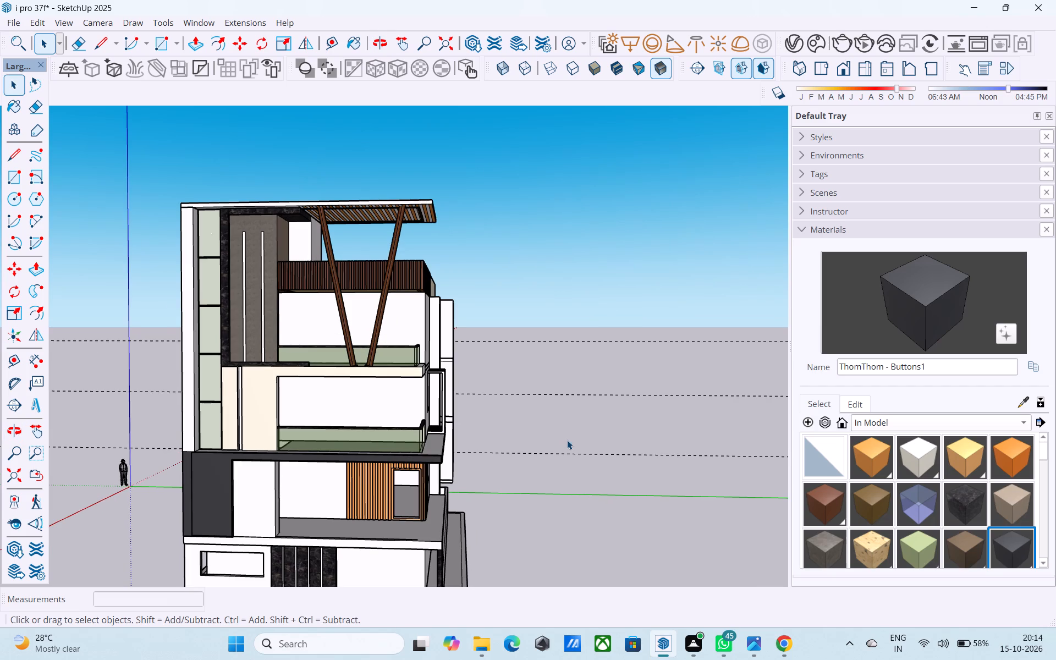
middle_drag(566, 441, 455, 455)
middle_drag(424, 438, 485, 431)
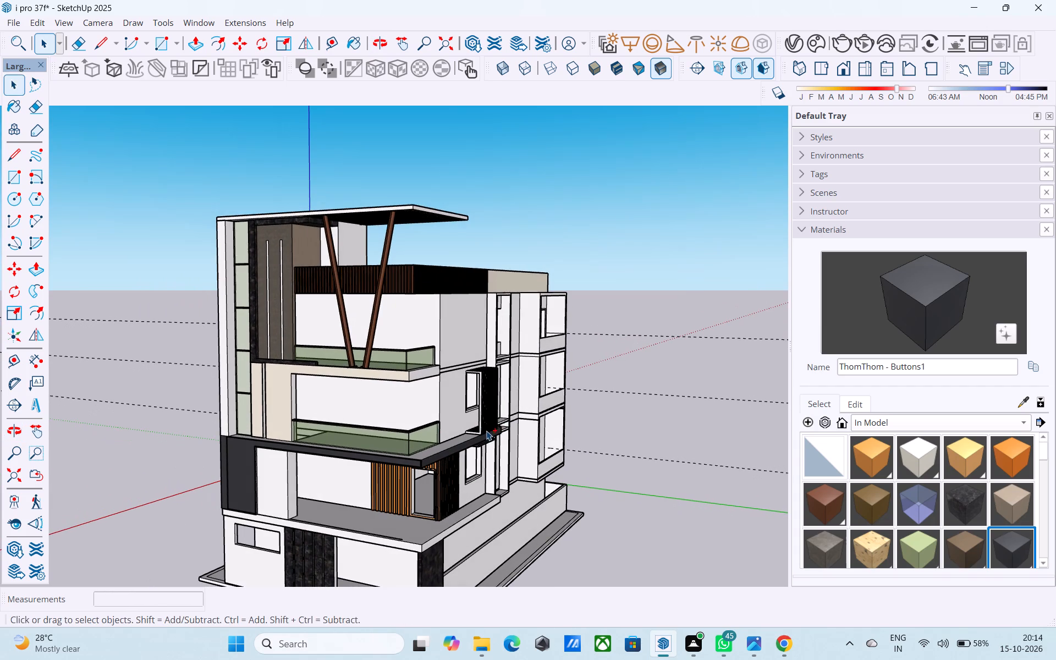
key(s)
key(space)
click(639, 354)
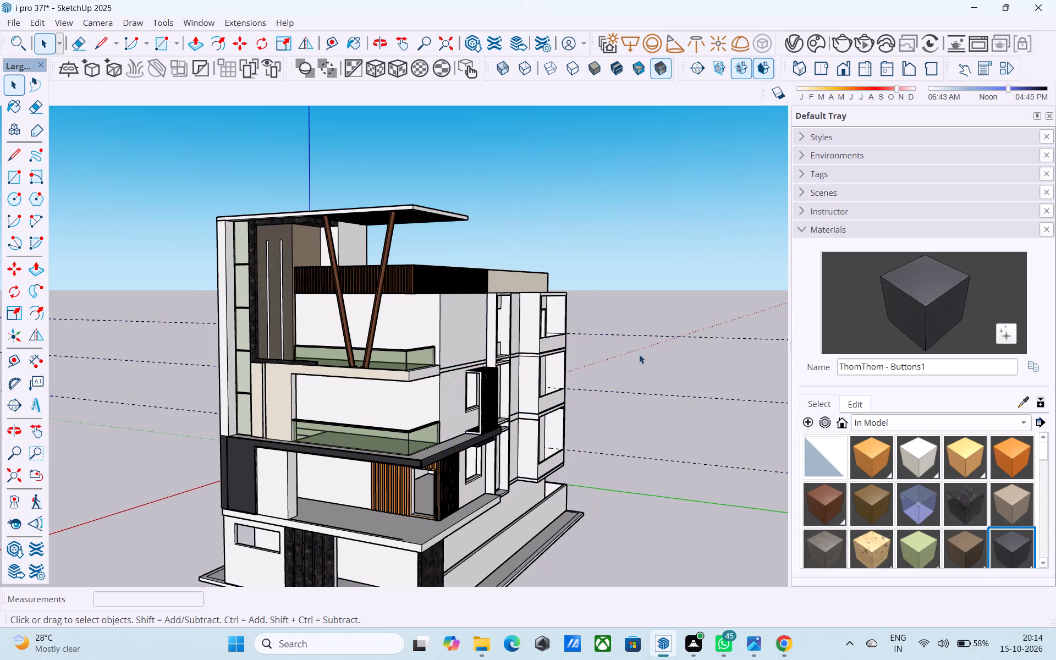
Select the front facade's group and the side wall's group in turn, and examine the house's extent from the front and side.
middle_drag(469, 332, 303, 337)
scroll(366, 326, up, 1)
scroll(335, 347, down, 4)
middle_drag(335, 347, 443, 349)
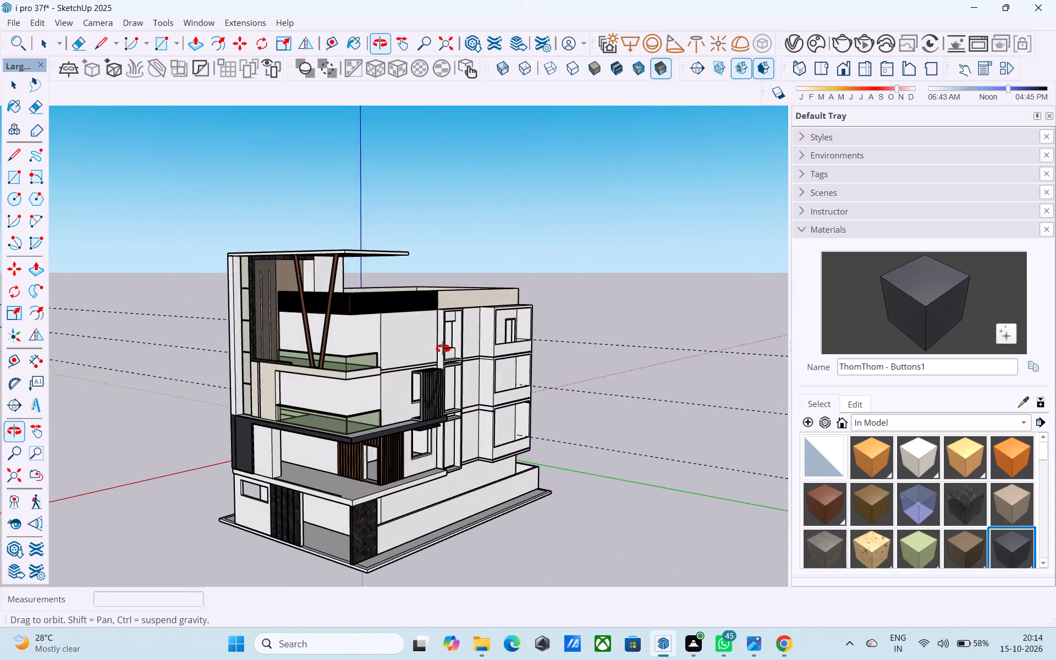
middle_drag(443, 349, 446, 348)
scroll(307, 280, up, 4)
click(301, 276)
scroll(301, 276, down, 6)
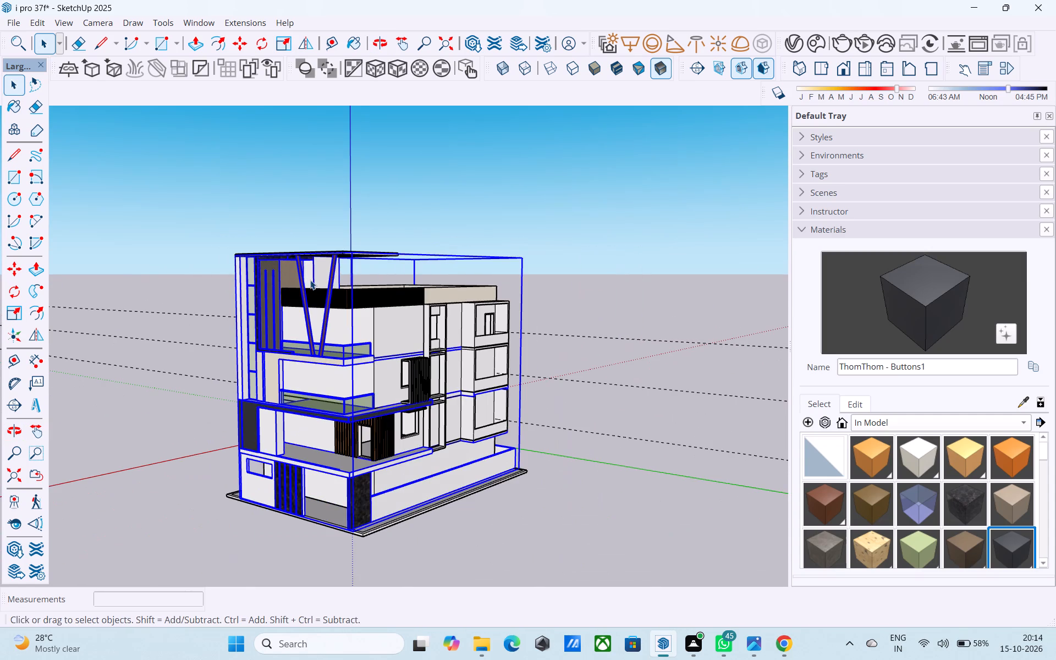
middle_drag(387, 316, 175, 331)
click(438, 331)
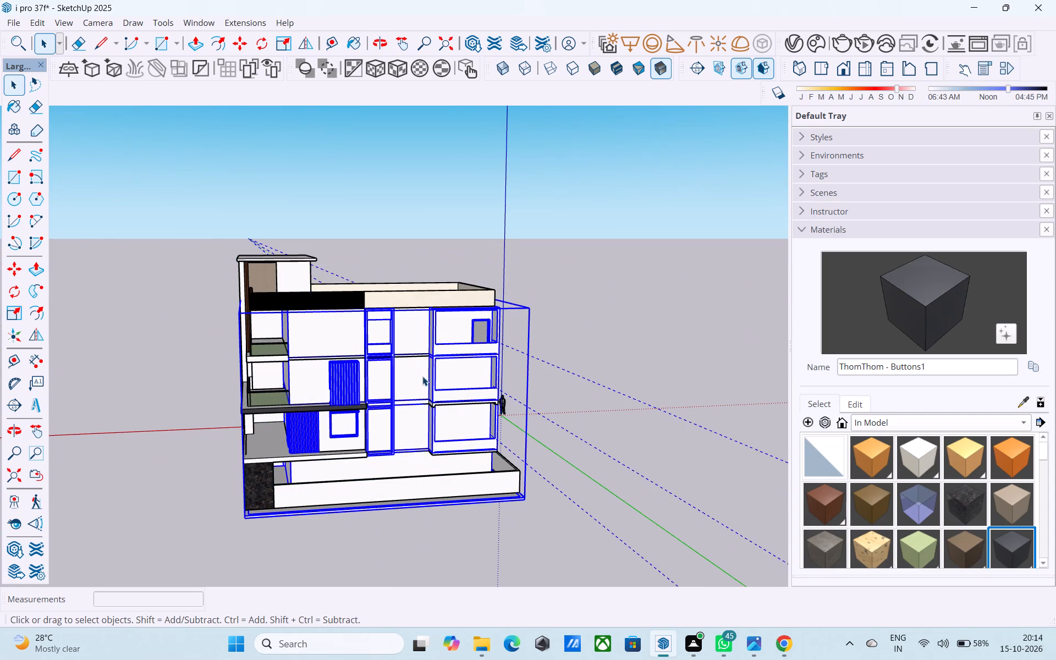
middle_drag(421, 376, 738, 380)
click(349, 283)
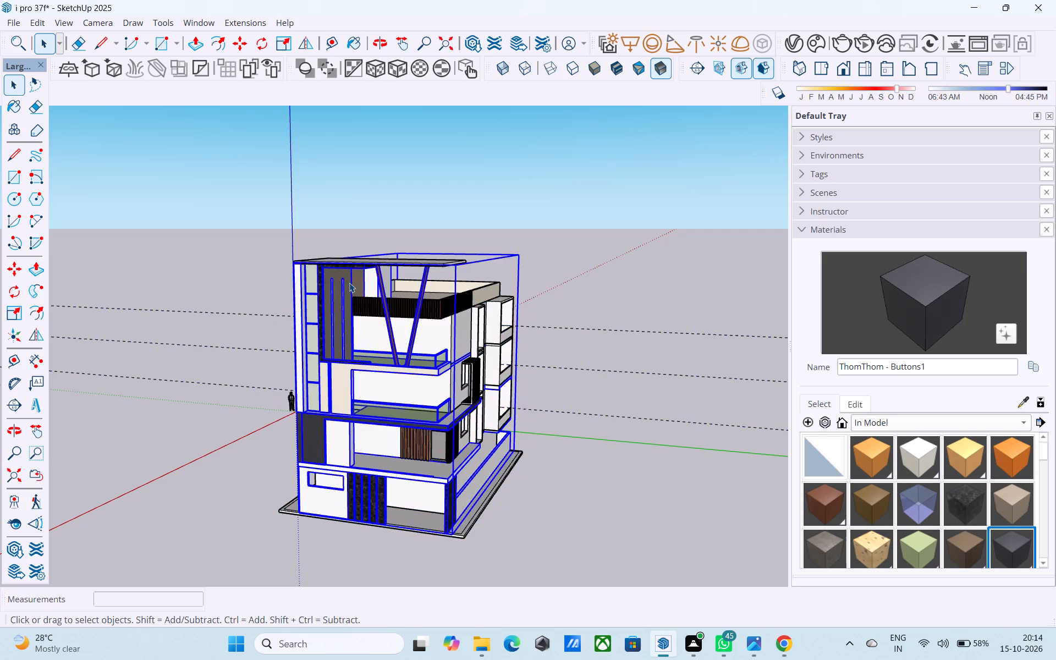
middle_drag(349, 283, 18, 262)
middle_drag(388, 305, 203, 303)
scroll(410, 369, up, 2)
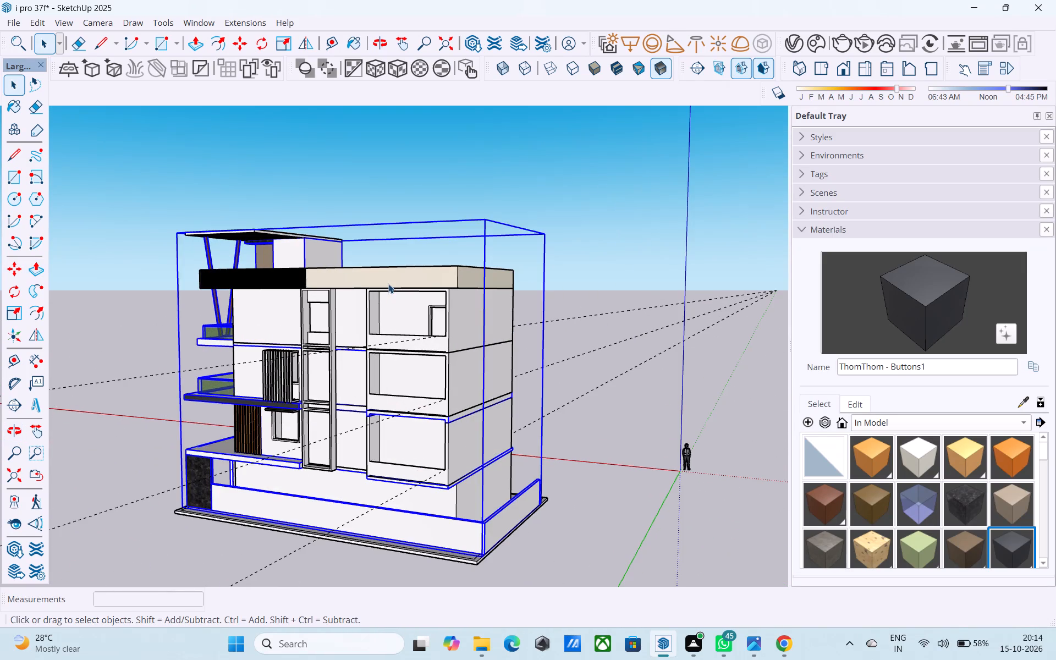
Select the roof parapet's group, examine the parapet and side facade around it, and clear the selection.
click(388, 284)
middle_drag(405, 274, 530, 245)
scroll(526, 268, up, 1)
scroll(509, 207, down, 6)
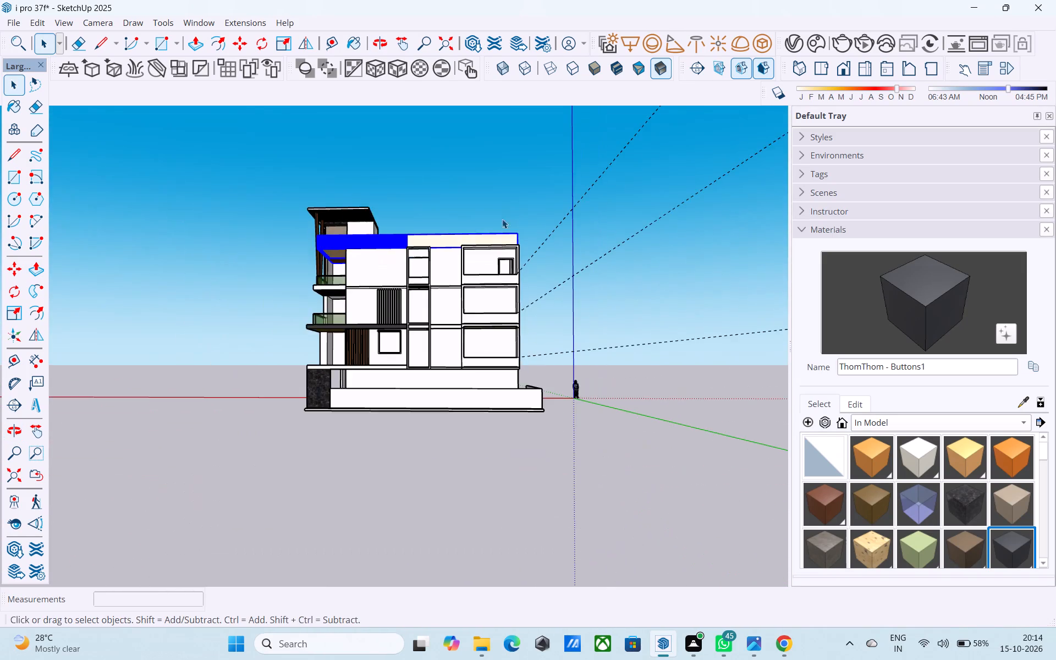
middle_drag(504, 311, 607, 393)
middle_drag(537, 381, 436, 378)
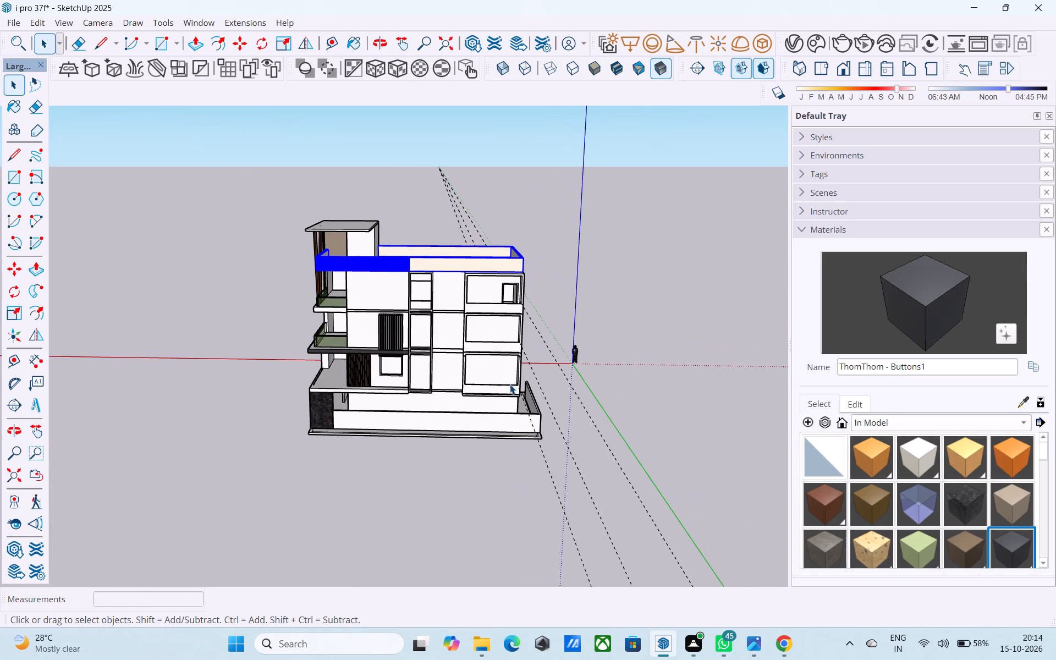
scroll(509, 388, up, 5)
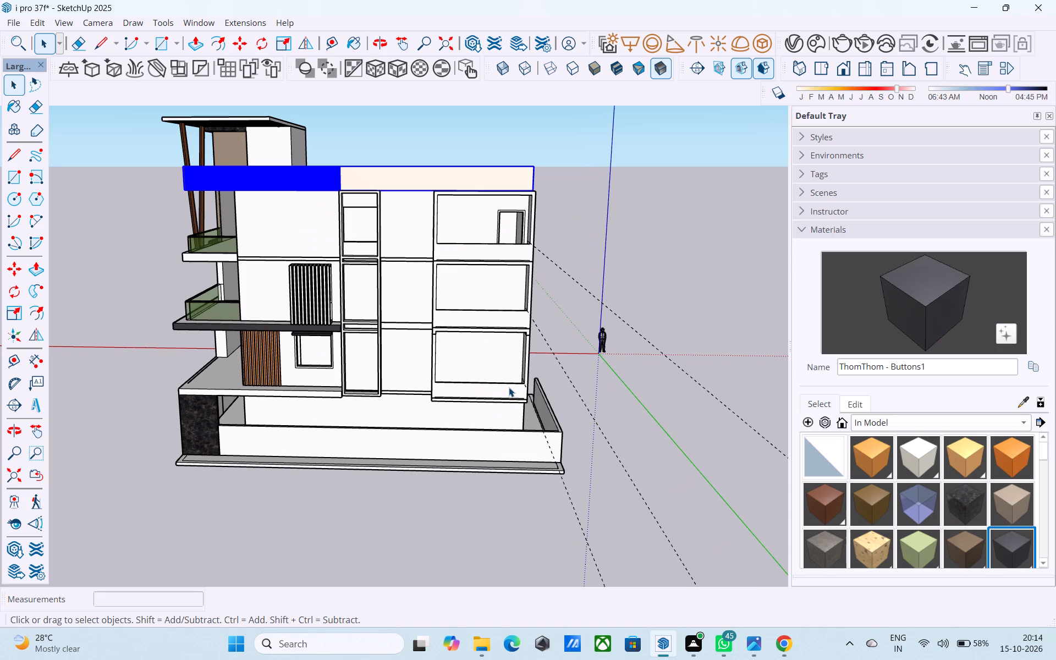
scroll(367, 321, down, 4)
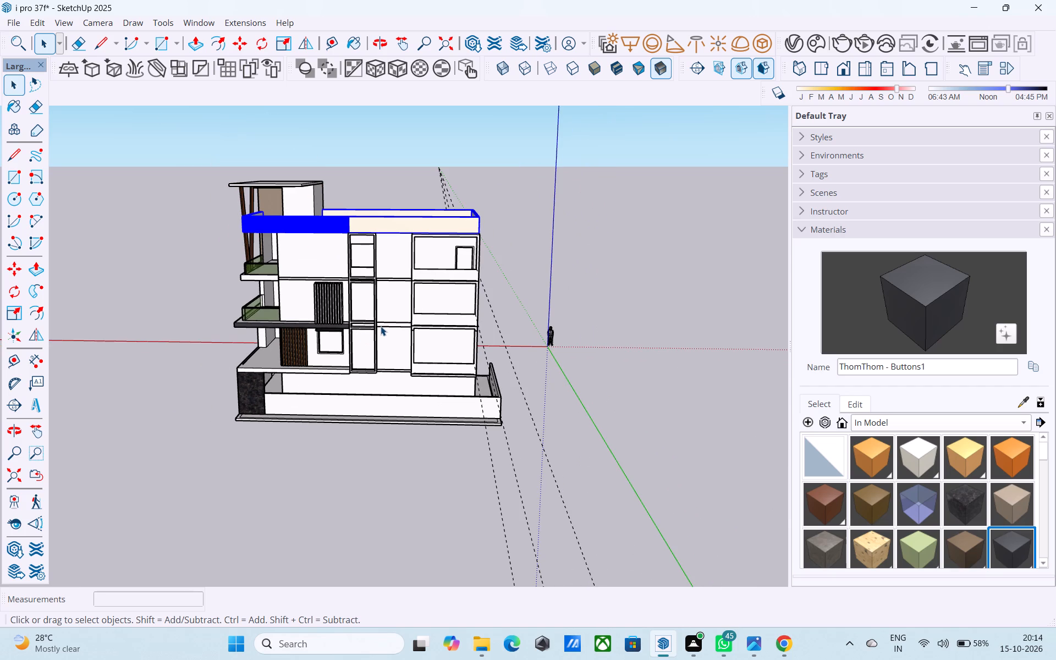
middle_drag(457, 349, 423, 326)
scroll(373, 300, down, 2)
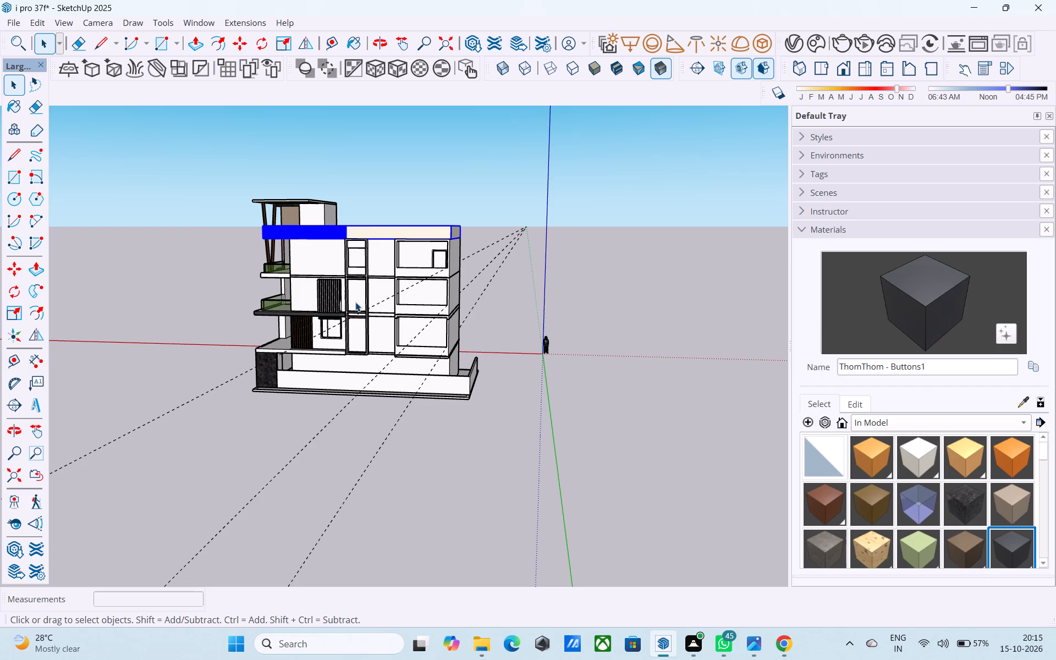
click(581, 318)
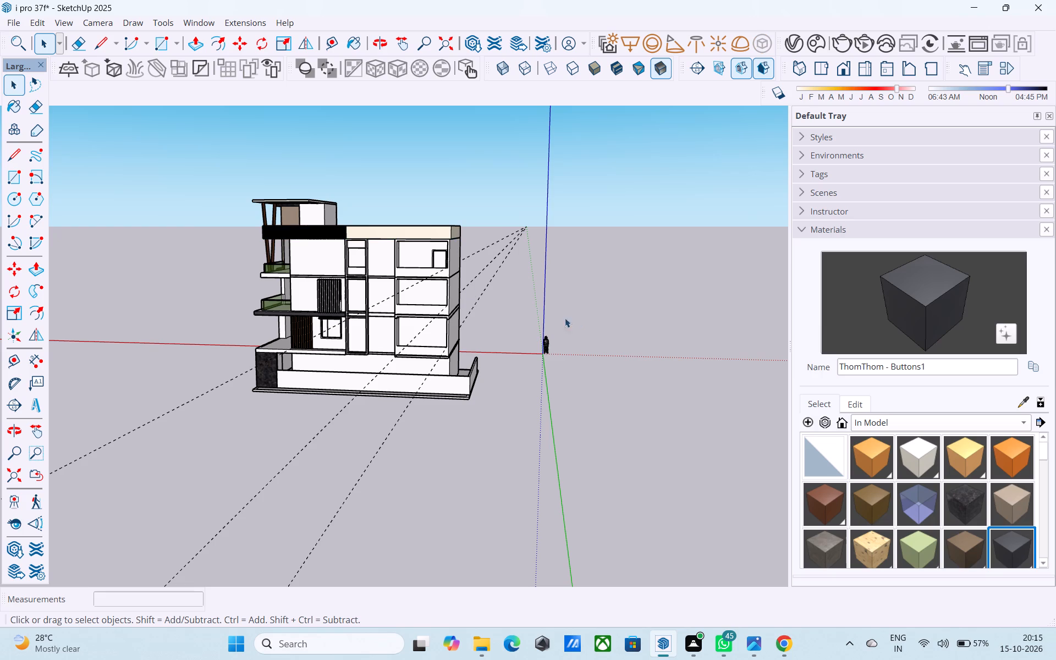
Examine the side facade's three framed bays, window column and lower boundary wall from above and both sides.
middle_drag(541, 317, 515, 389)
scroll(446, 358, up, 8)
middle_drag(370, 393, 382, 393)
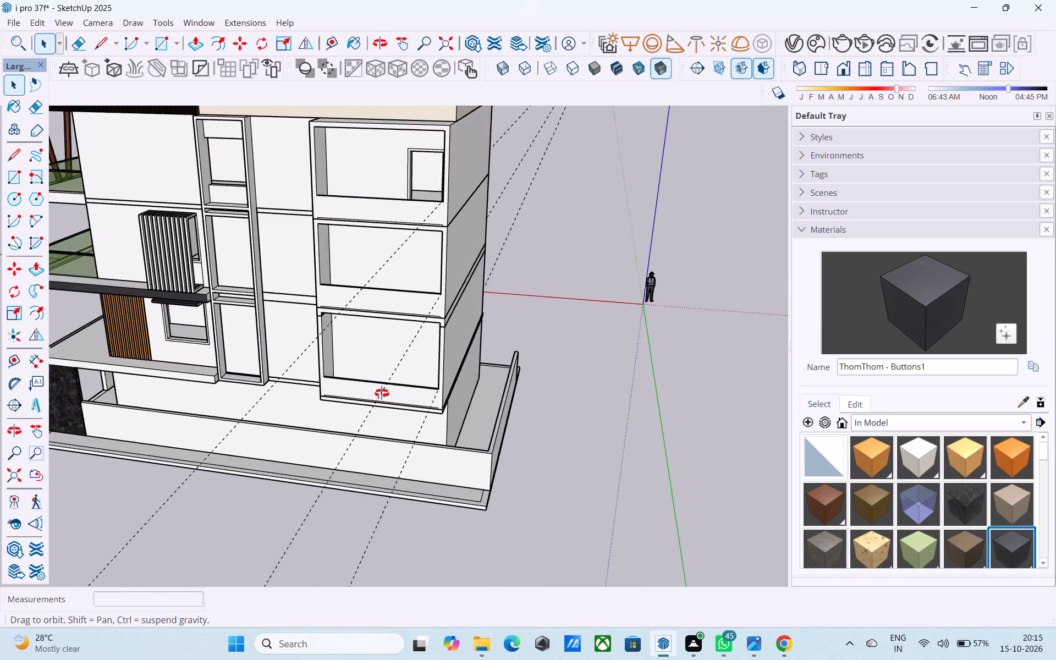
middle_drag(382, 393, 547, 402)
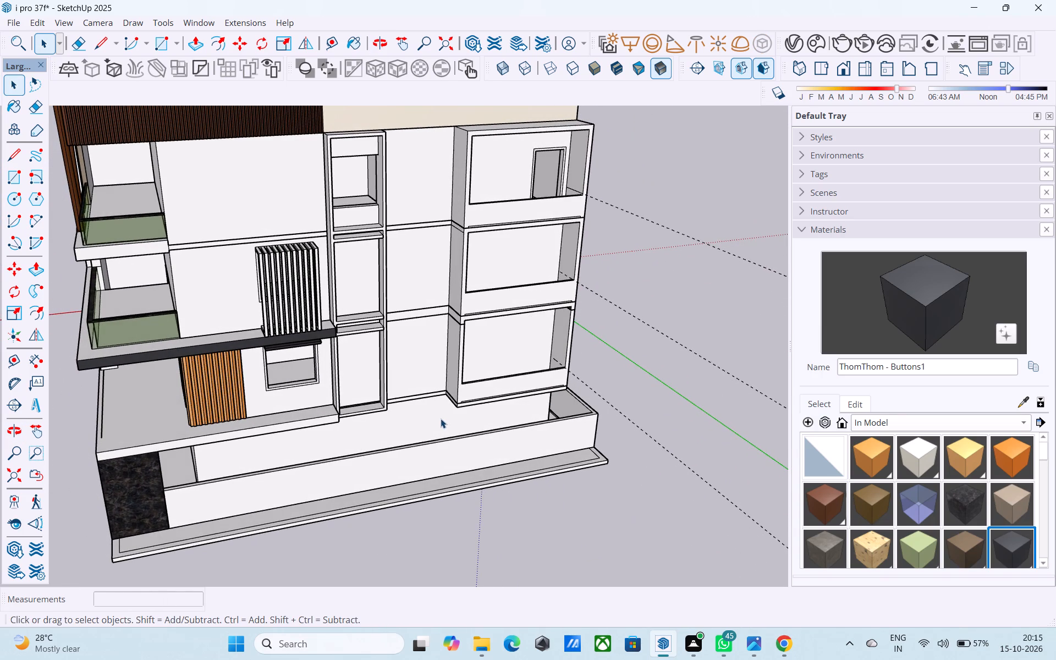
scroll(441, 419, up, 1)
middle_drag(441, 419, 466, 388)
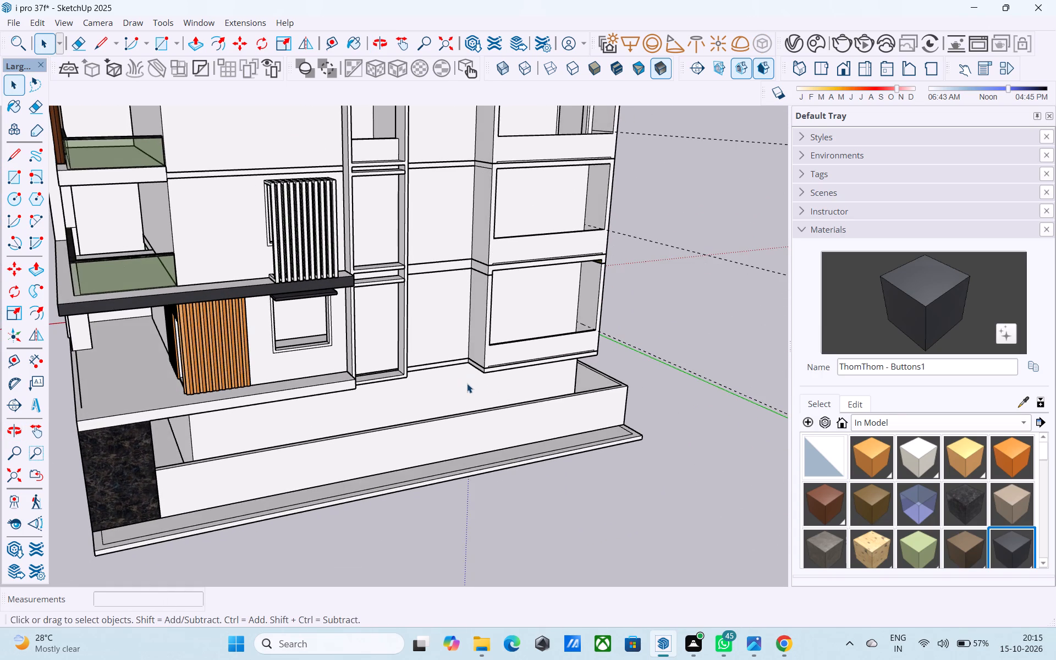
scroll(467, 383, down, 5)
middle_drag(467, 383, 409, 472)
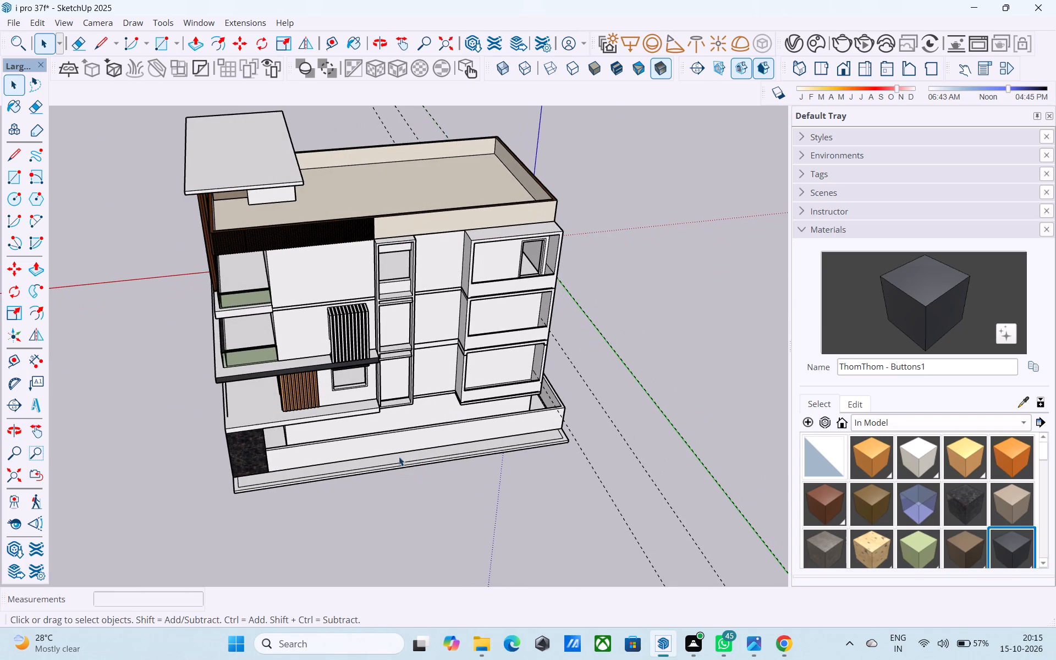
middle_drag(406, 444, 443, 409)
scroll(437, 384, up, 4)
middle_drag(437, 376, 424, 366)
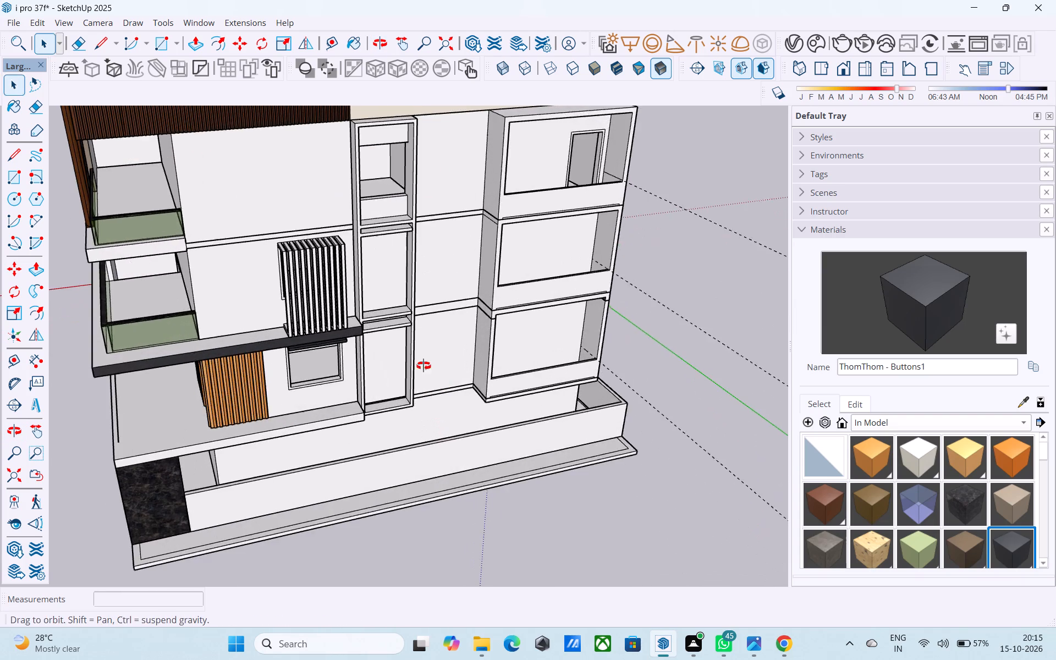
middle_drag(424, 366, 278, 392)
scroll(476, 354, up, 2)
middle_drag(476, 354, 496, 356)
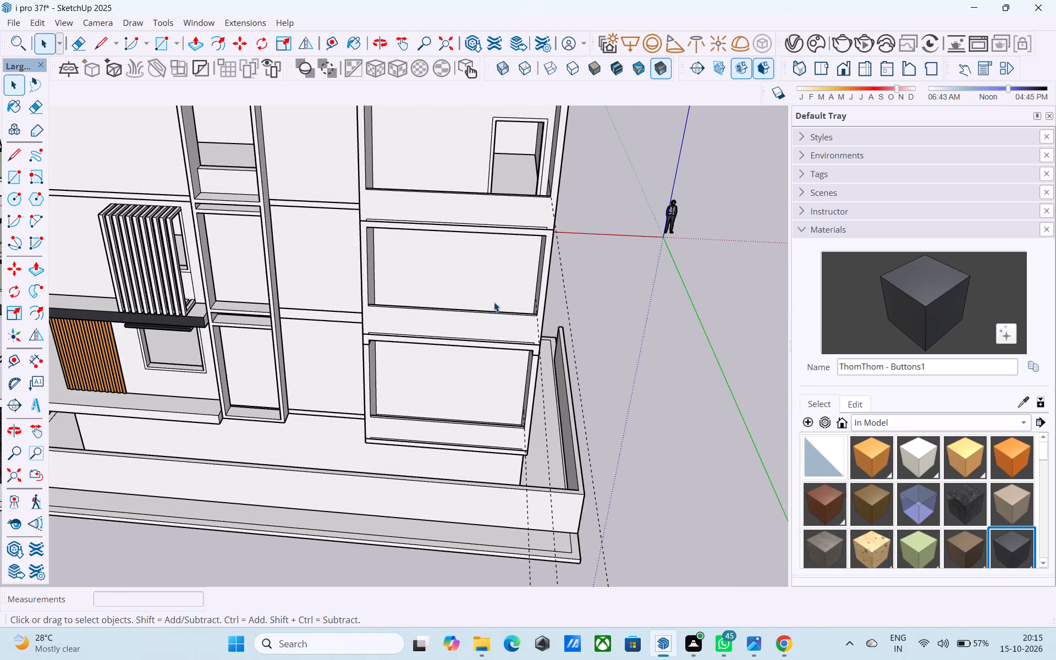
Open the side facade's group and draw a 6" line along the middle bay's back-wall base from its rear inner corner.
middle_drag(494, 302, 546, 337)
double_click(501, 296)
middle_click(501, 296)
scroll(500, 299, up, 5)
middle_drag(550, 289, 550, 289)
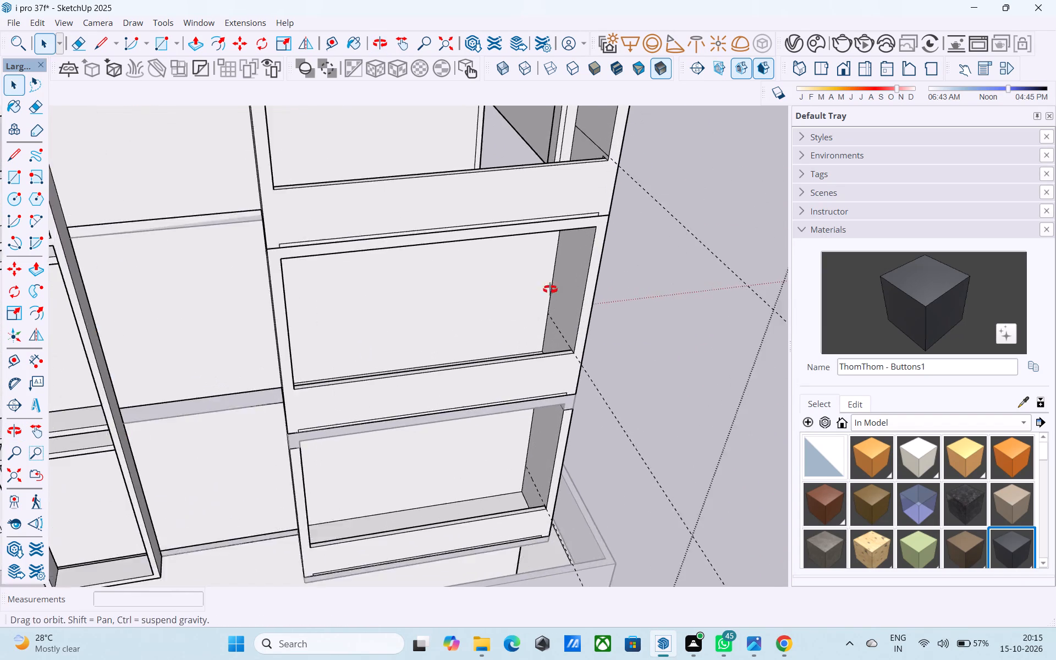
middle_drag(550, 289, 544, 348)
scroll(544, 346, up, 7)
key(l)
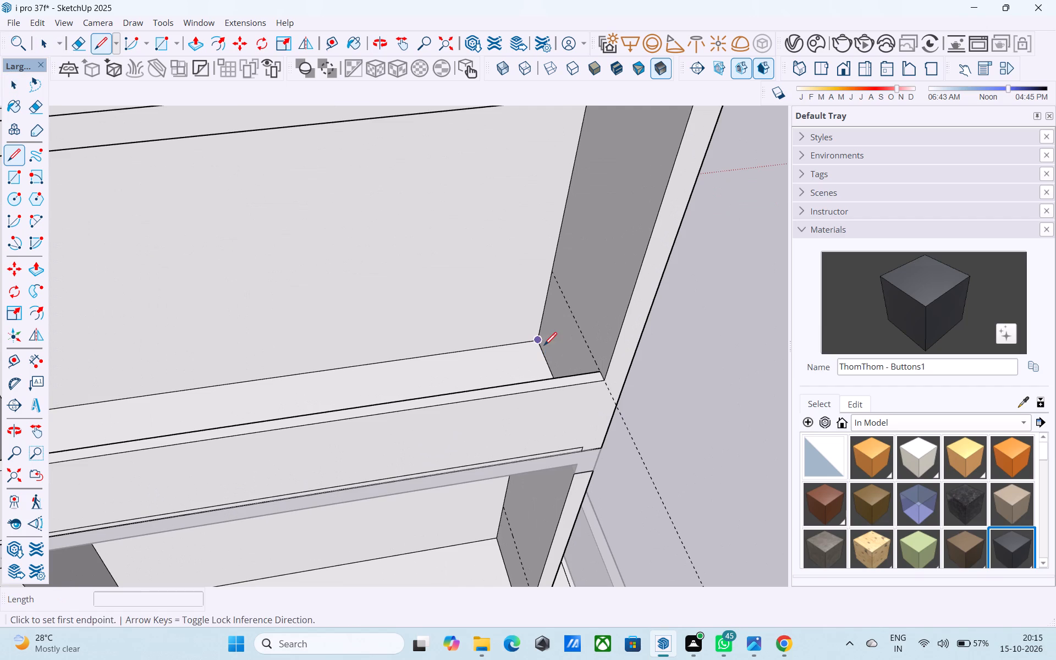
drag(543, 340, 535, 341)
click(522, 345)
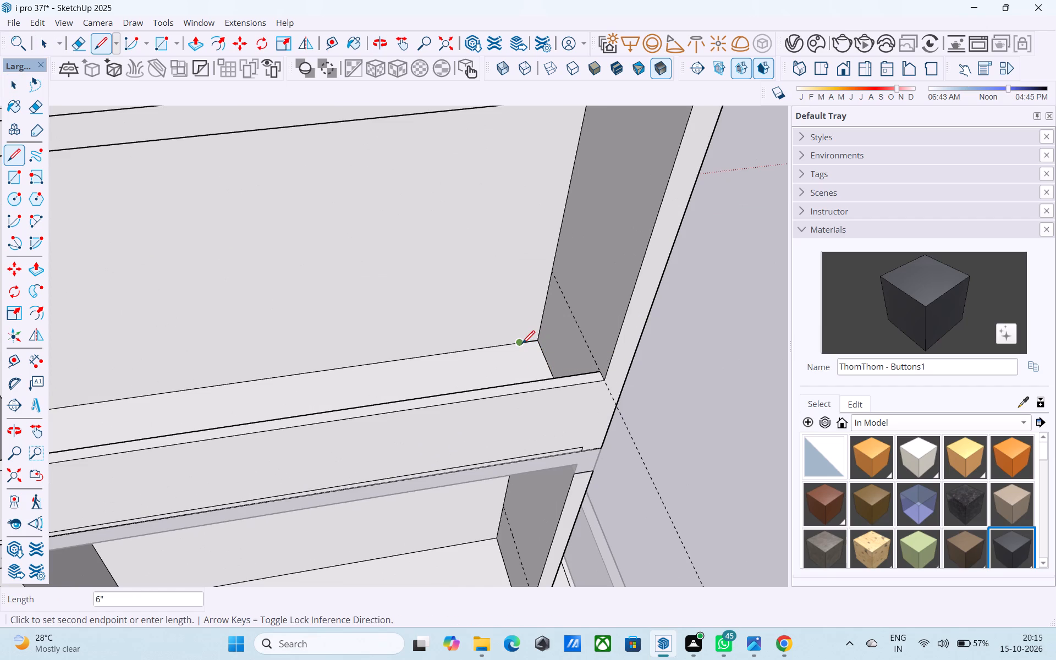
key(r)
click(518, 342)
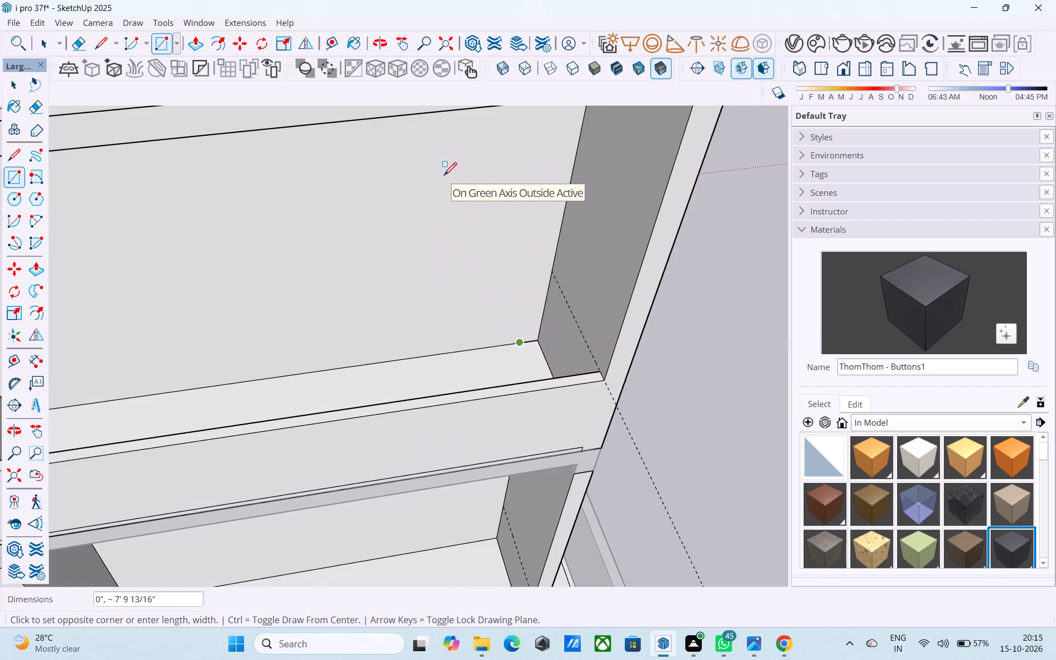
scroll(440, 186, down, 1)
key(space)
Open the middle storey's wall group and draw a 7' by 4' door rectangle on the bay's back wall, starting from the 6" line's end.
double_click(440, 186)
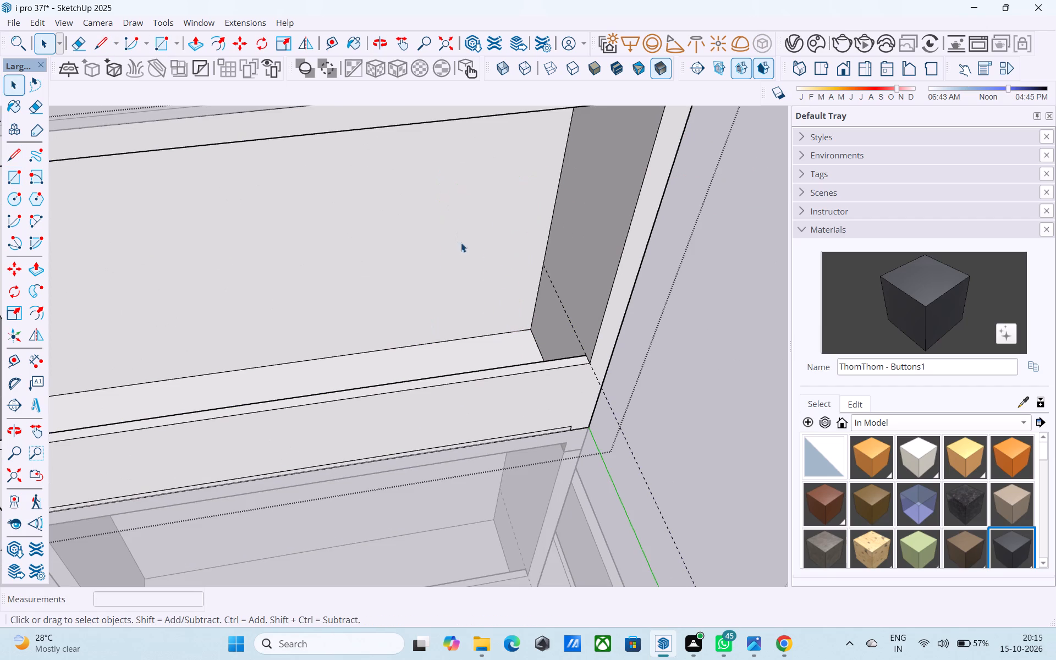
key(r)
click(515, 332)
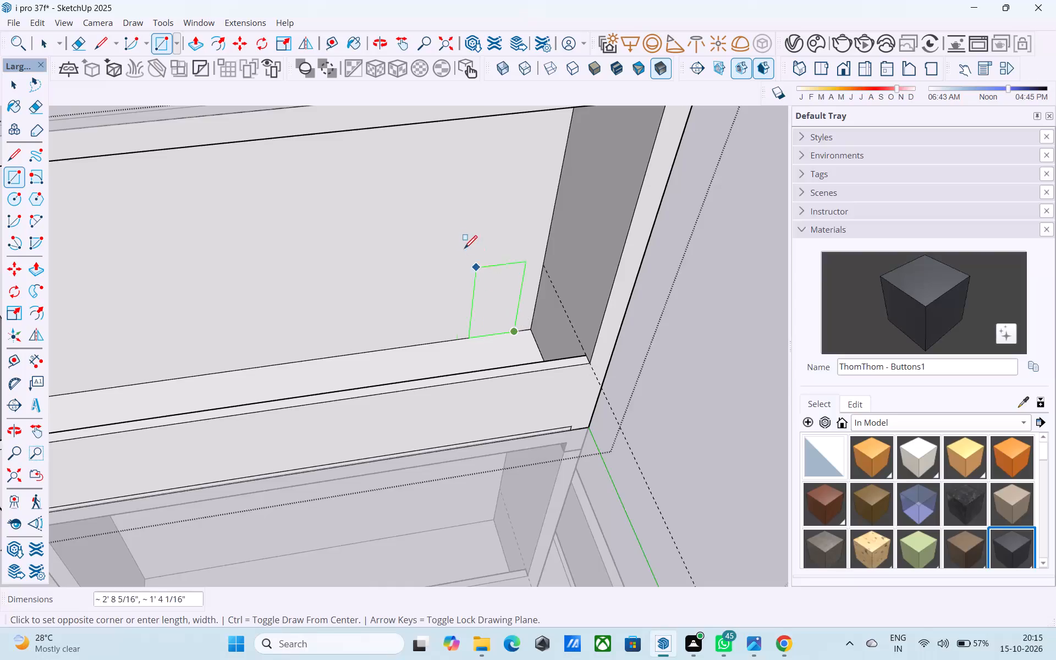
text(7',)
text(4')
key(Return)
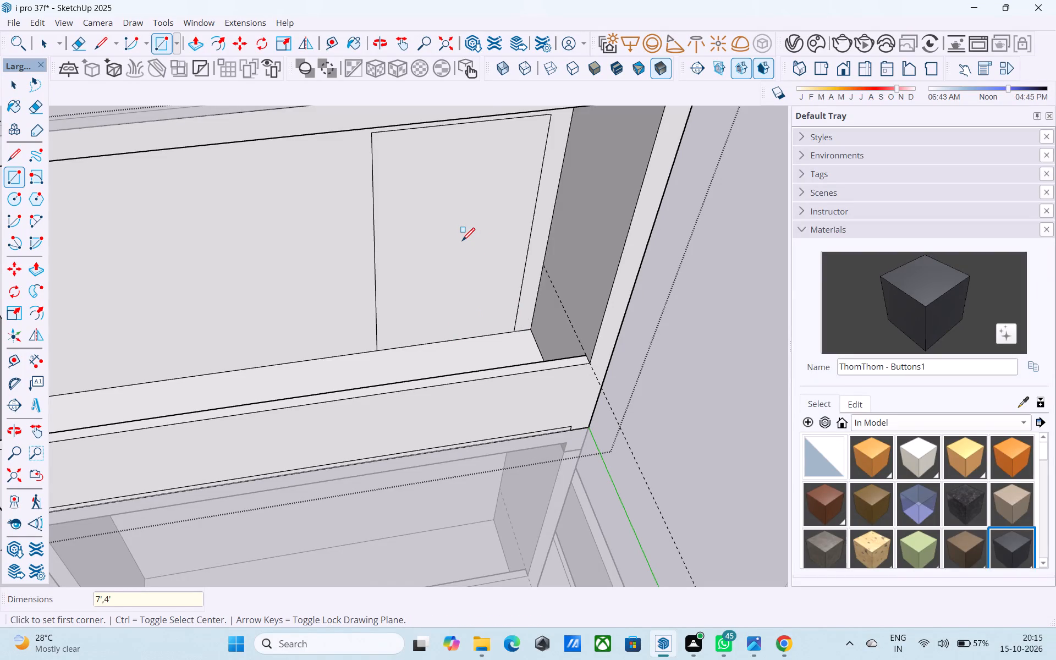
Offset the middle bay's door rectangle inward by 3" to outline its frame.
key(space)
click(442, 243)
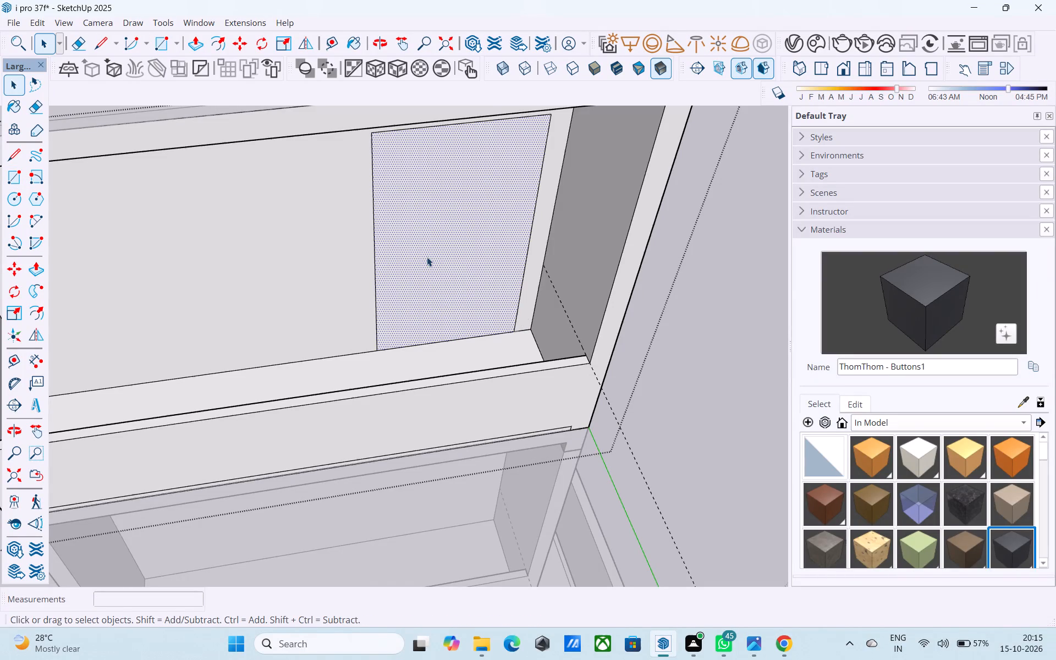
key(f)
click(428, 271)
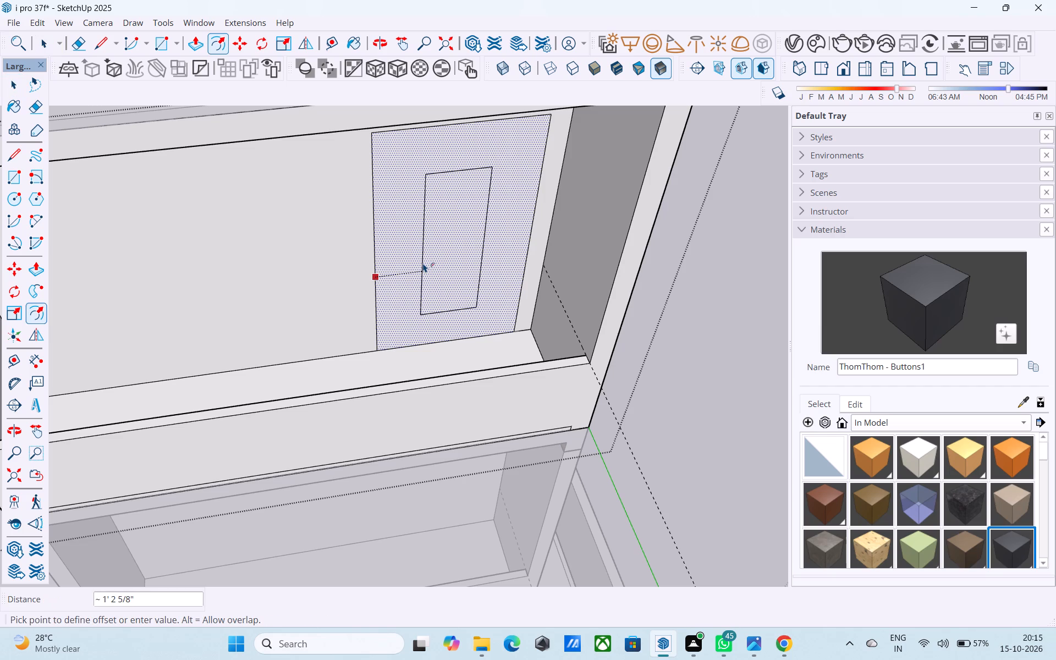
text(3")
key(Return)
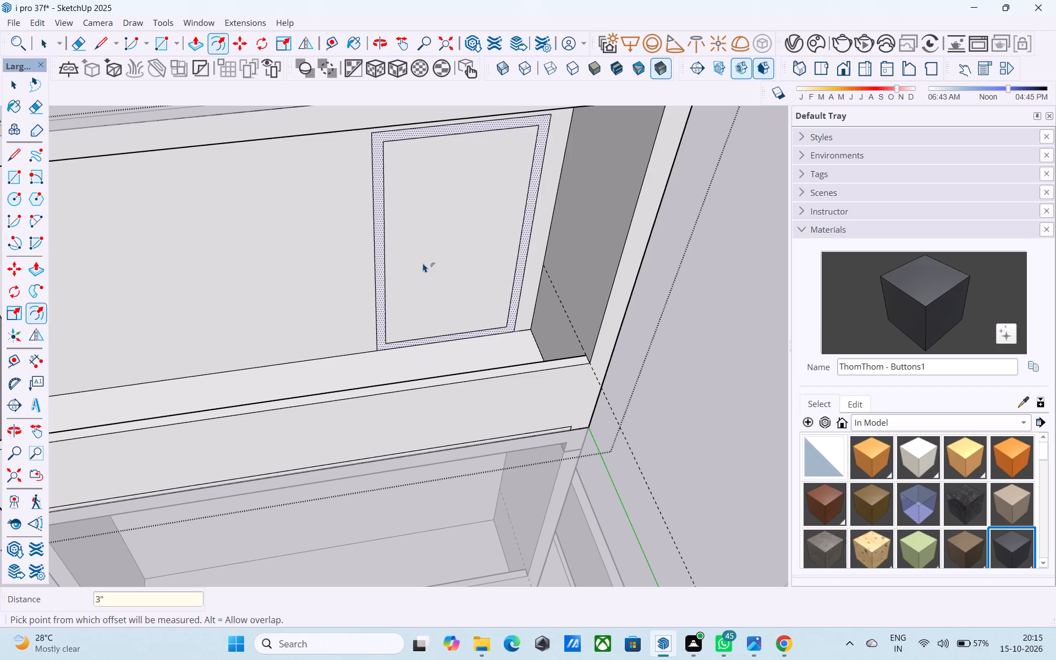
key(space)
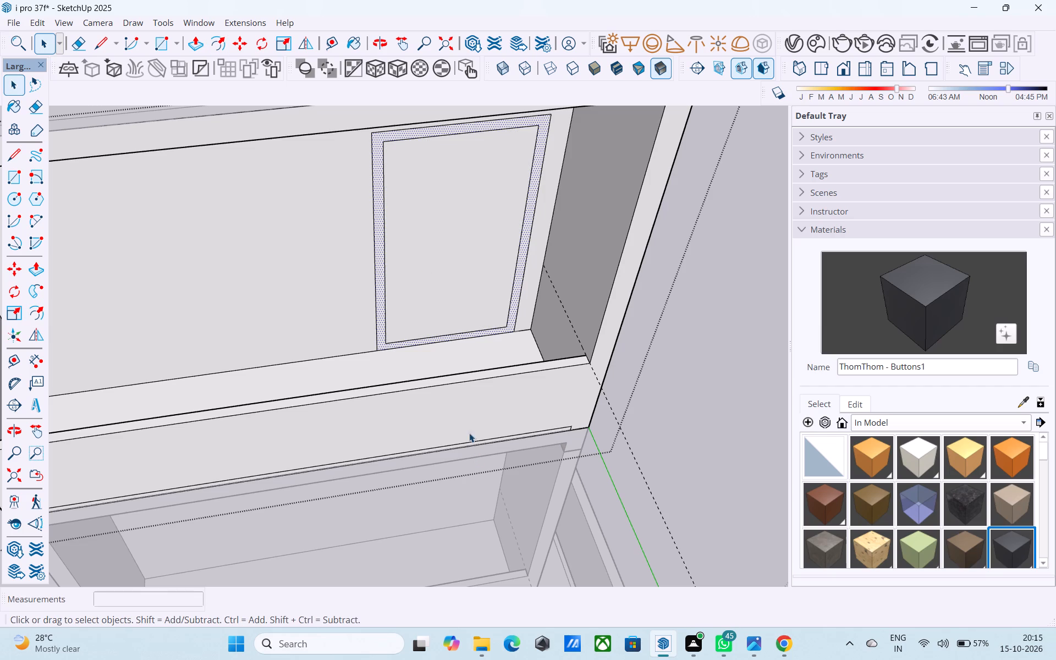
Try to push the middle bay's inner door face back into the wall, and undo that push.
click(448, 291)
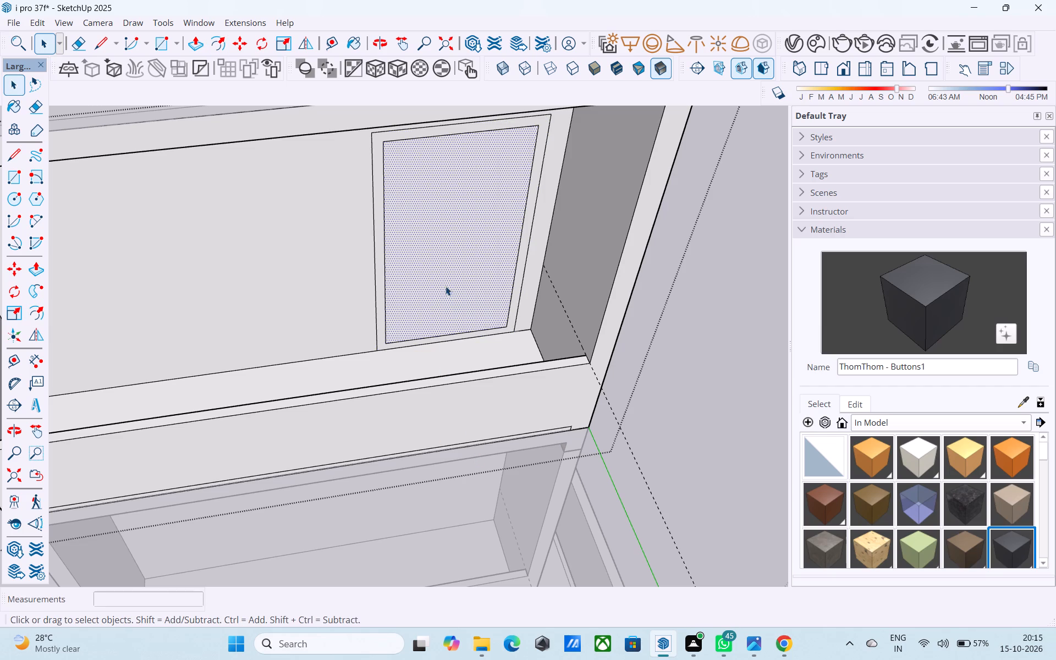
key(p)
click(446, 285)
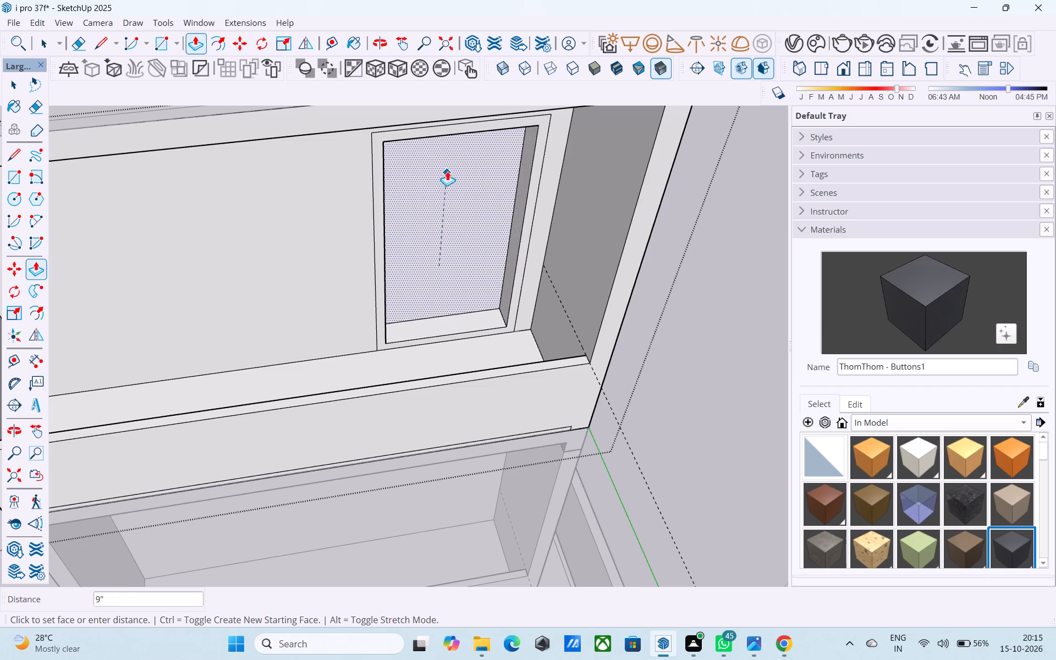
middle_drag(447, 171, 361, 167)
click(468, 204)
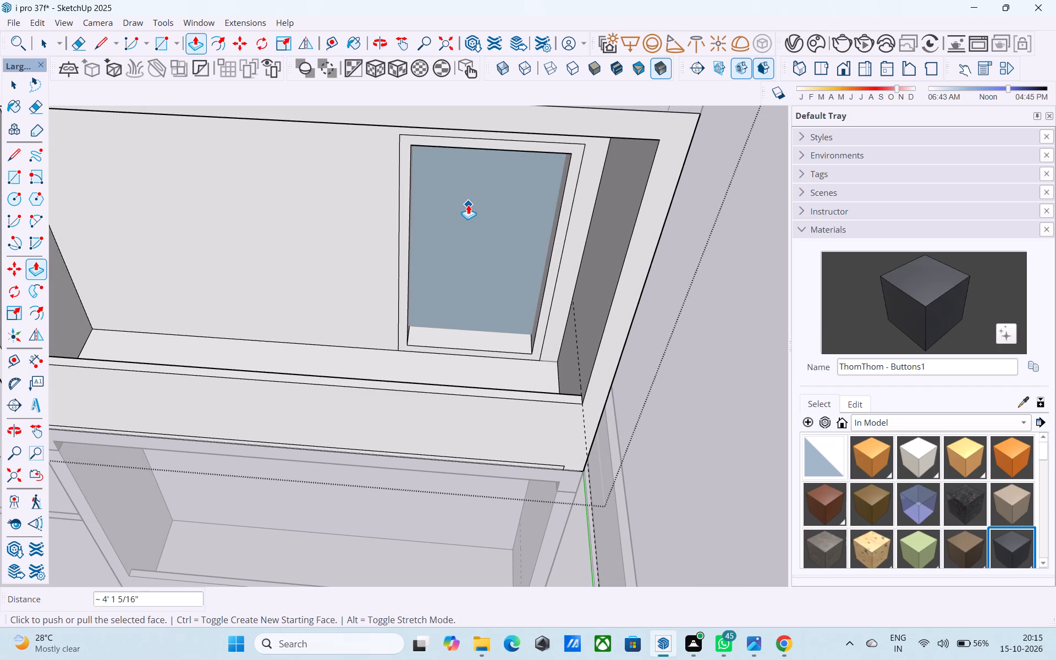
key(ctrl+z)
Push the middle bay's inner door face back in two stages, about 1 1/2" and 7 1/2", through the wall.
click(482, 236)
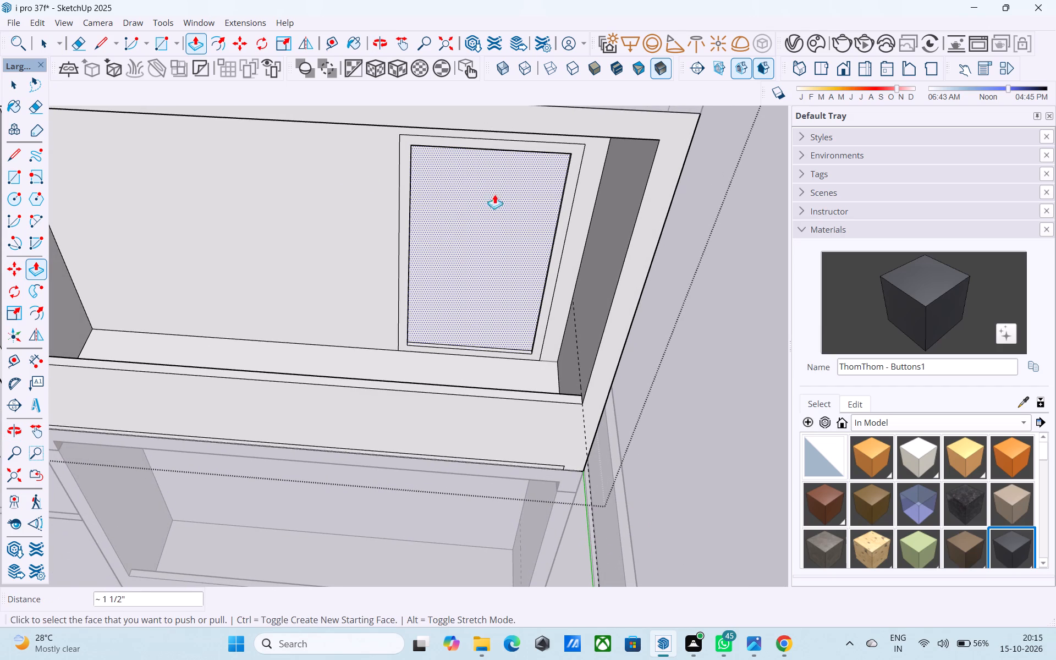
click(497, 223)
click(490, 168)
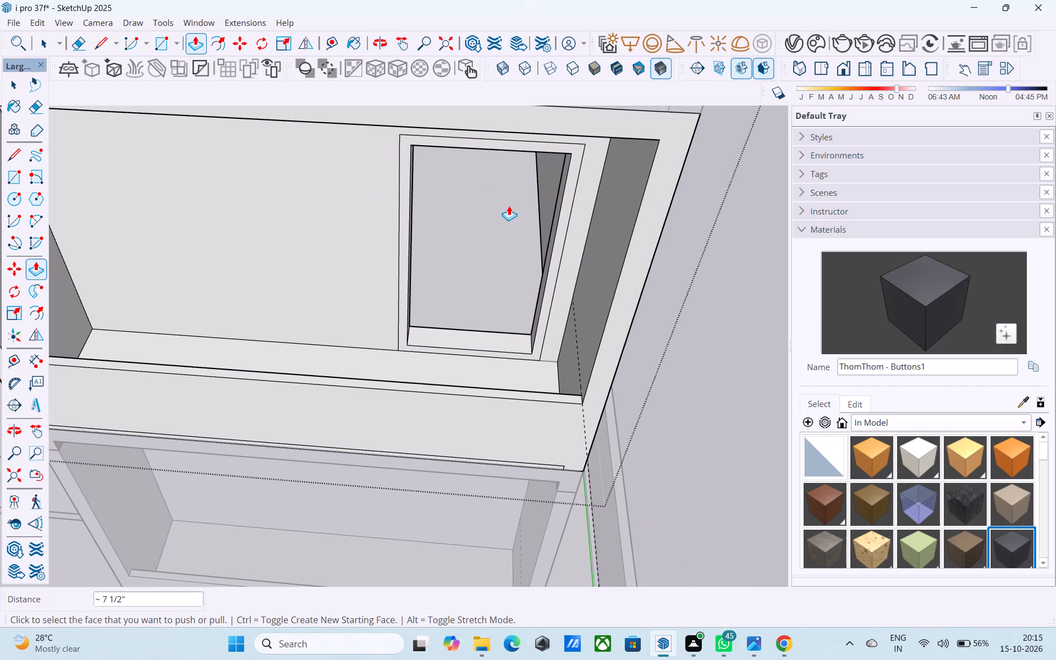
middle_drag(509, 206, 502, 182)
scroll(502, 184, down, 6)
shift+middle_drag(496, 229, 466, 299)
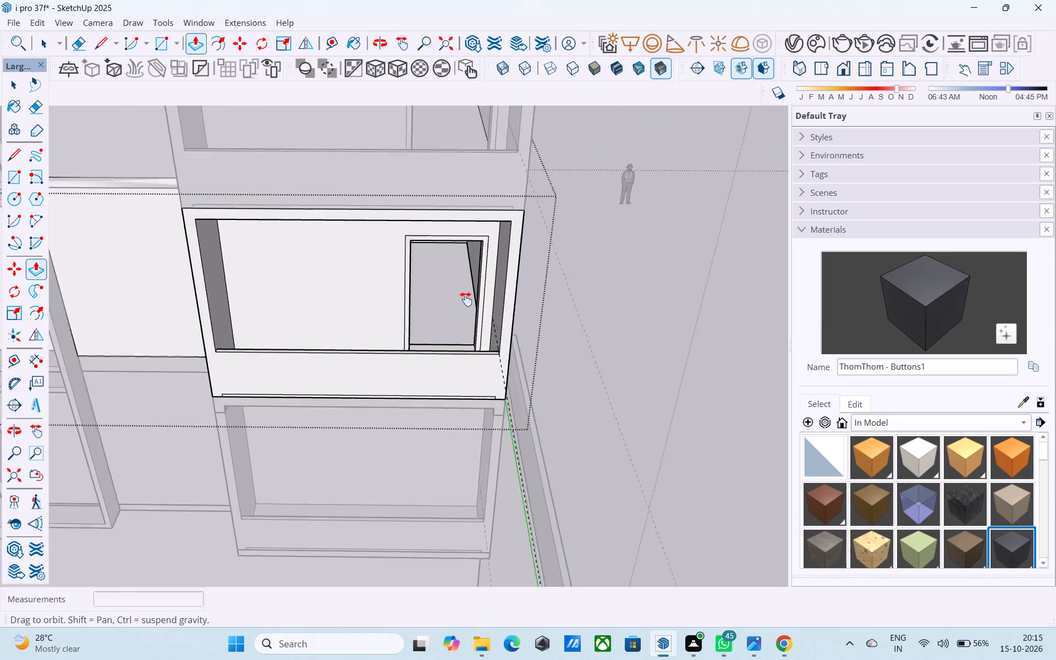
shift+middle_drag(466, 299, 450, 312)
scroll(452, 308, down, 5)
middle_drag(452, 315, 427, 386)
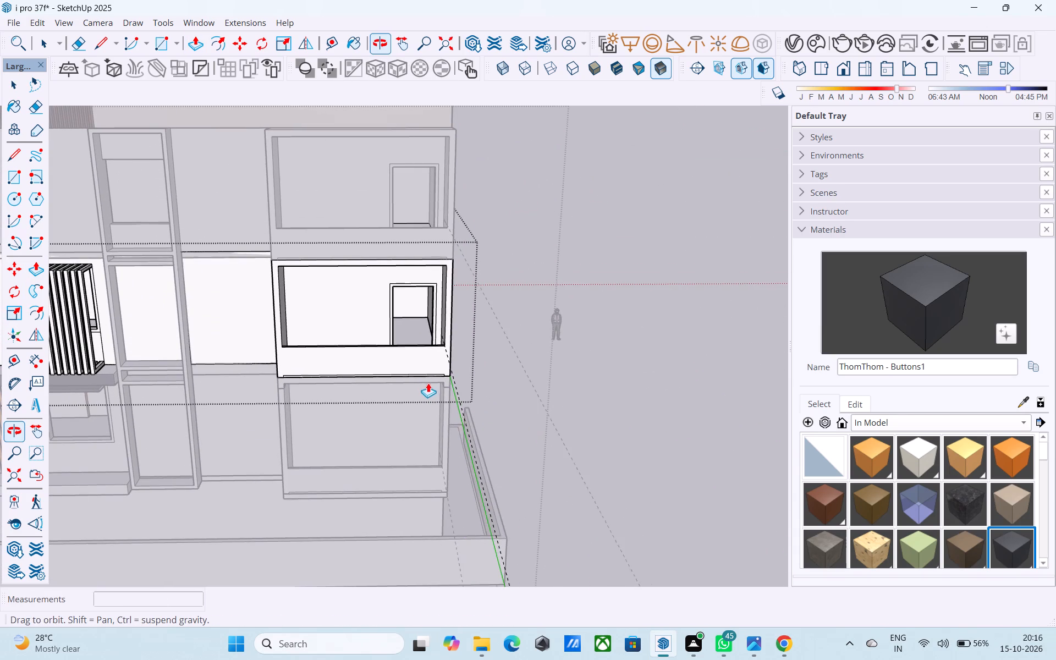
middle_drag(428, 377, 448, 342)
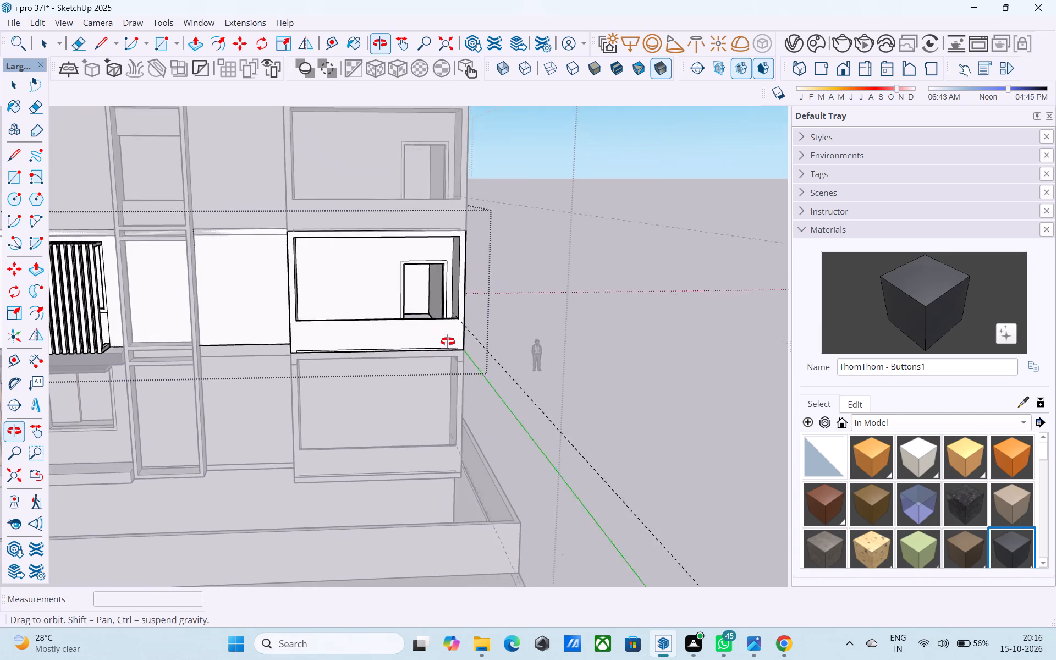
middle_drag(448, 342, 441, 321)
key(space)
Open the lowest bay's wall group and draw a 6" line along its back-wall base from the rear inner corner.
shift+middle_drag(424, 327, 375, 294)
shift+scroll(424, 327, up, 1)
double_click(354, 360)
middle_drag(367, 351, 406, 304)
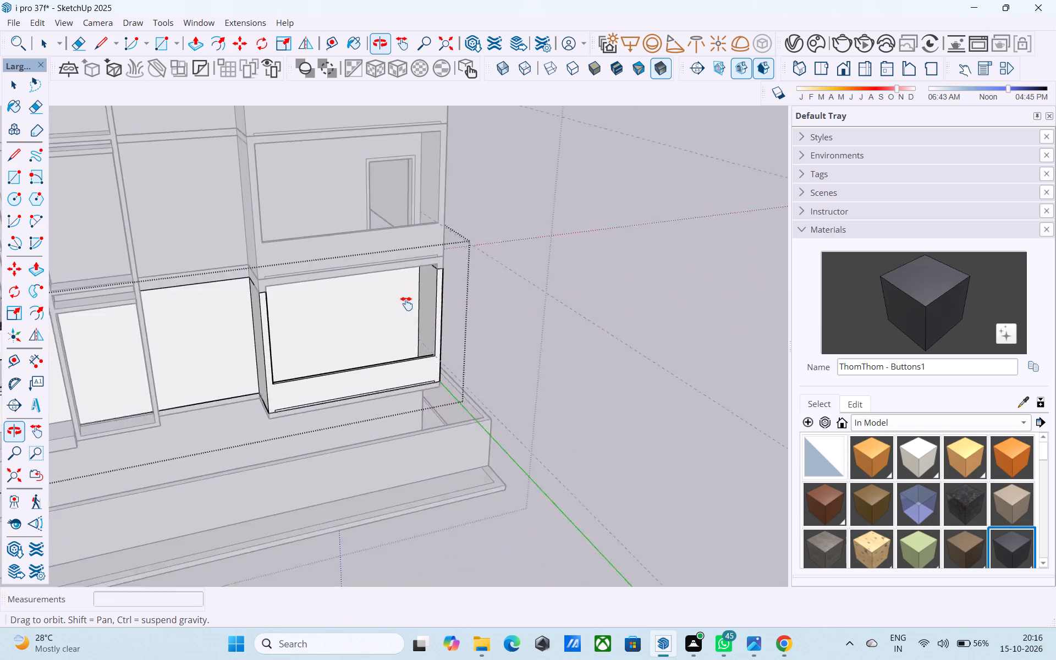
middle_drag(406, 304, 431, 378)
scroll(433, 378, up, 6)
double_click(387, 323)
scroll(387, 322, up, 3)
click(383, 326)
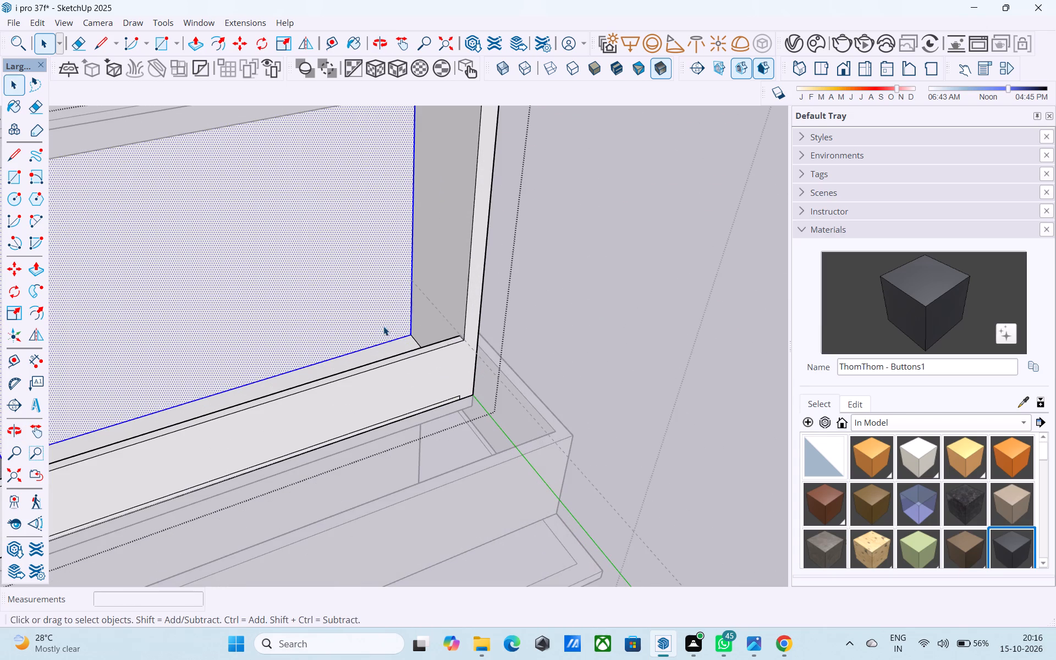
click(385, 342)
scroll(402, 332, up, 7)
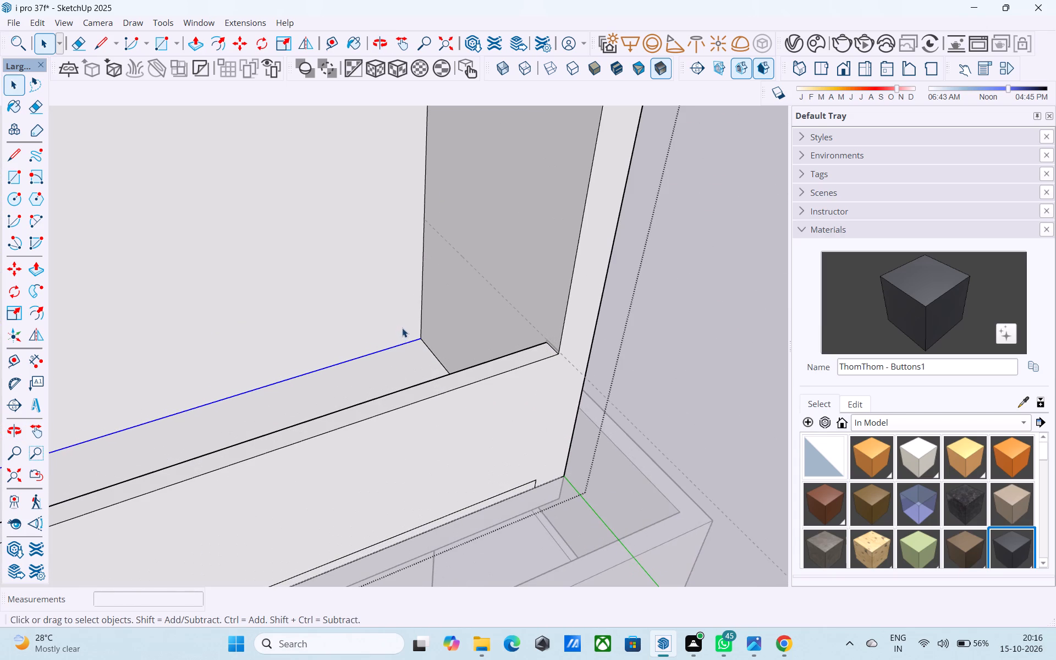
key(l)
click(419, 339)
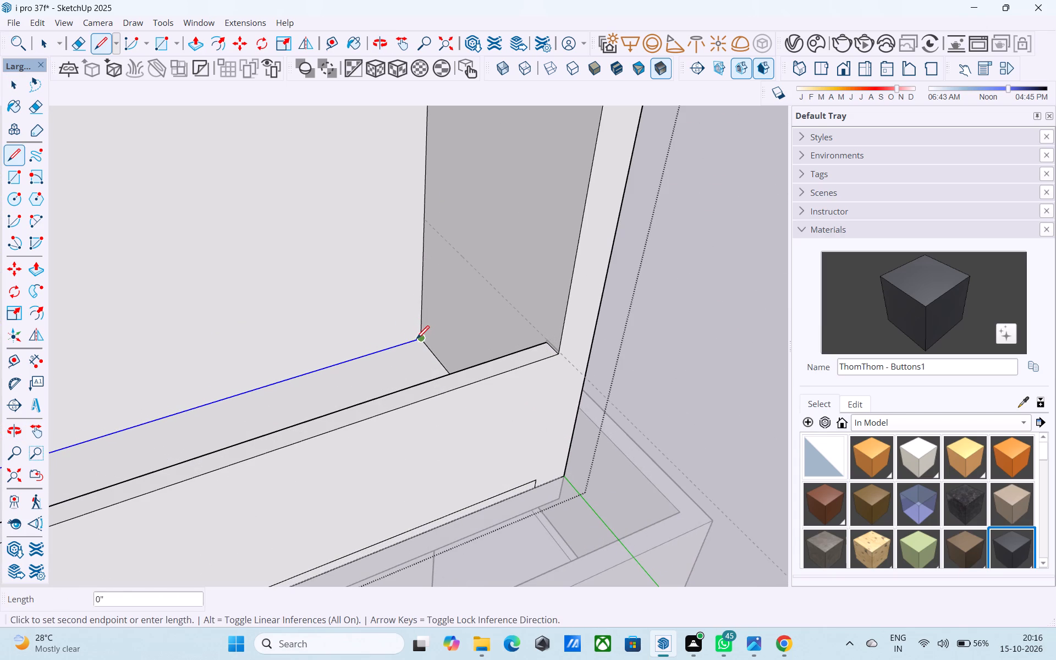
click(402, 345)
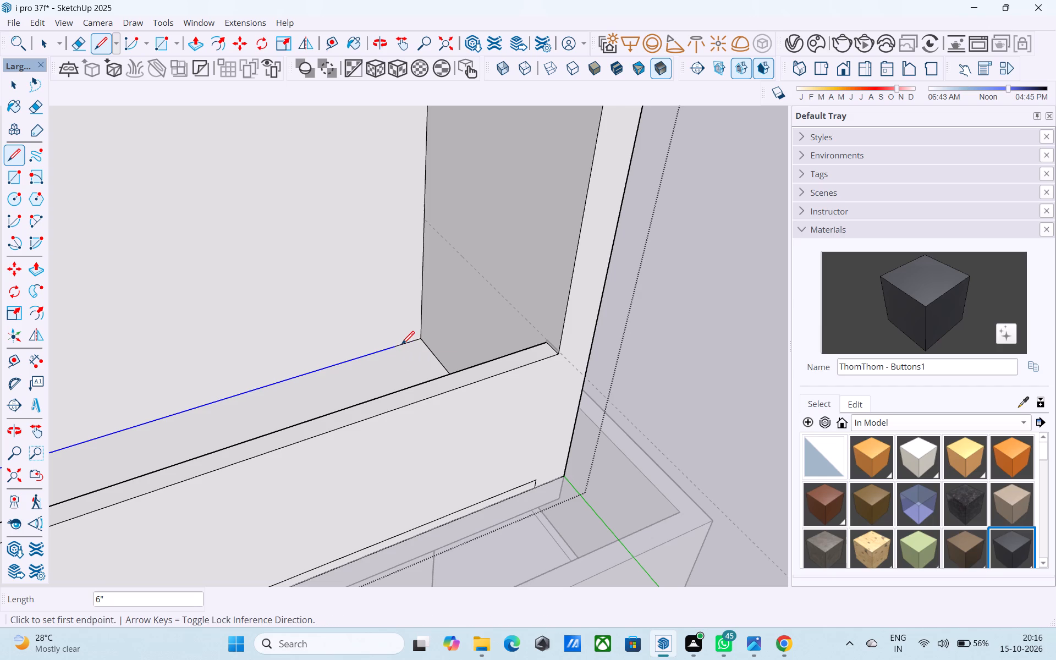
Draw a 7' by 4' door rectangle on the lowest bay's back wall, starting from the 6" line's end.
key(r)
click(393, 345)
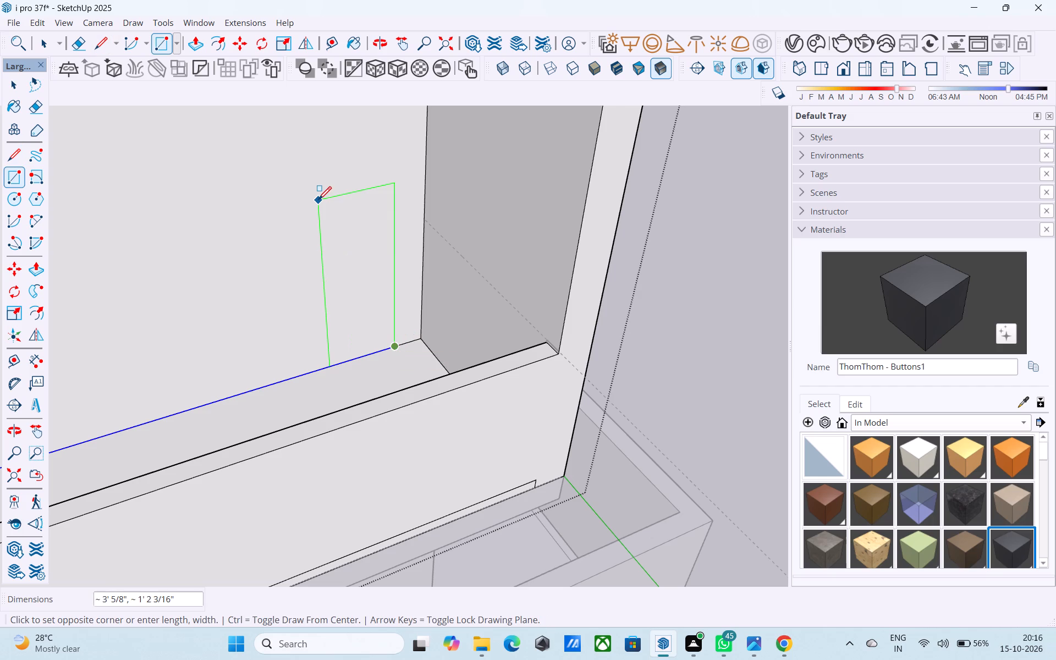
text(4',7')
key(Return)
text(7')
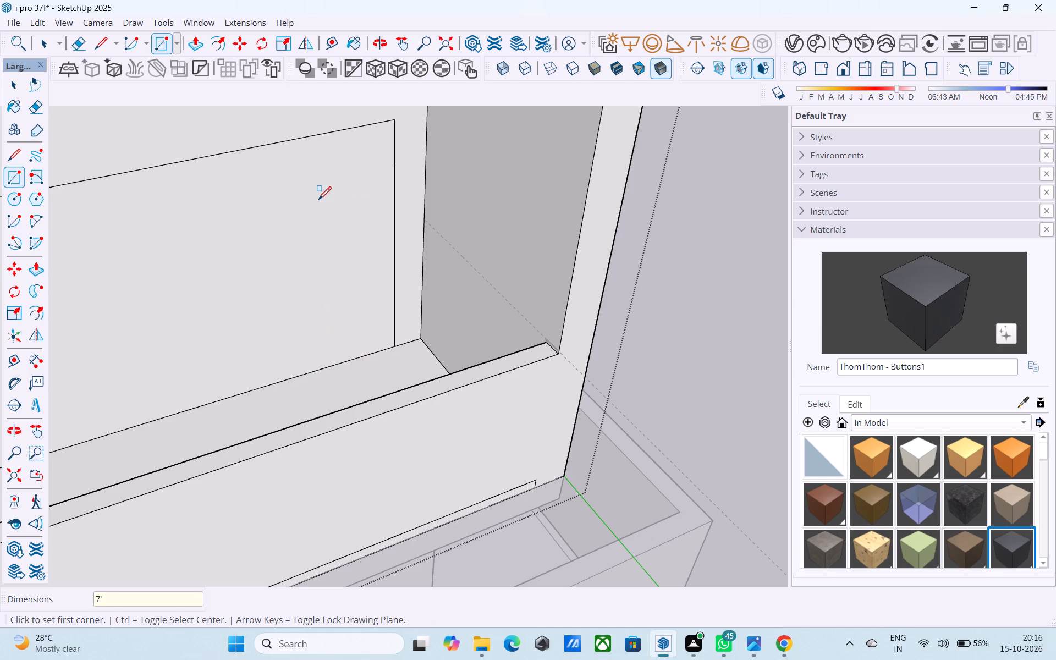
key(BackSpace)
key(BackSpace)
key(BackSpace)
text(7'.)
key(BackSpace)
text(,4')
key(Return)
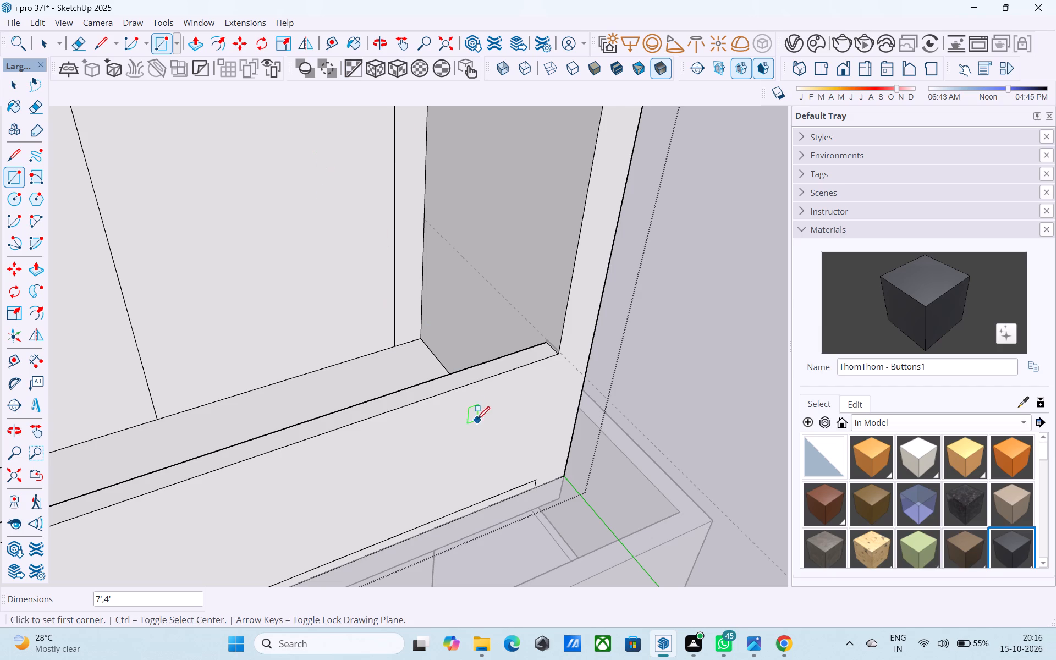
Offset the lowest bay's door rectangle inward by 3" to outline its frame.
scroll(467, 413, down, 6)
middle_drag(444, 406, 373, 383)
key(space)
click(355, 359)
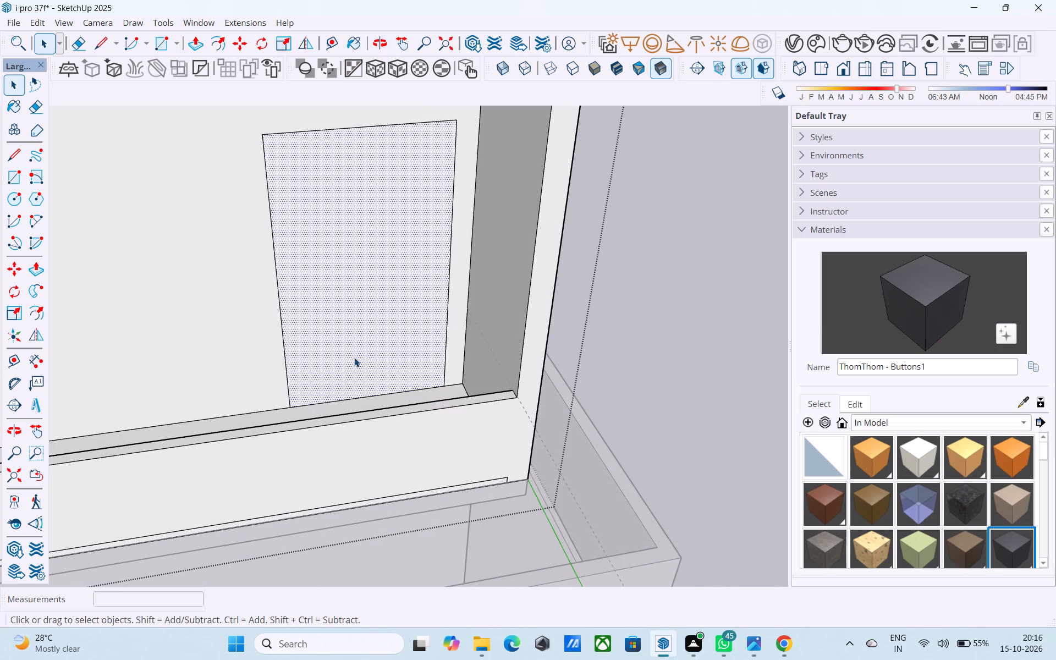
key(f)
click(354, 355)
text(3")
key(Return)
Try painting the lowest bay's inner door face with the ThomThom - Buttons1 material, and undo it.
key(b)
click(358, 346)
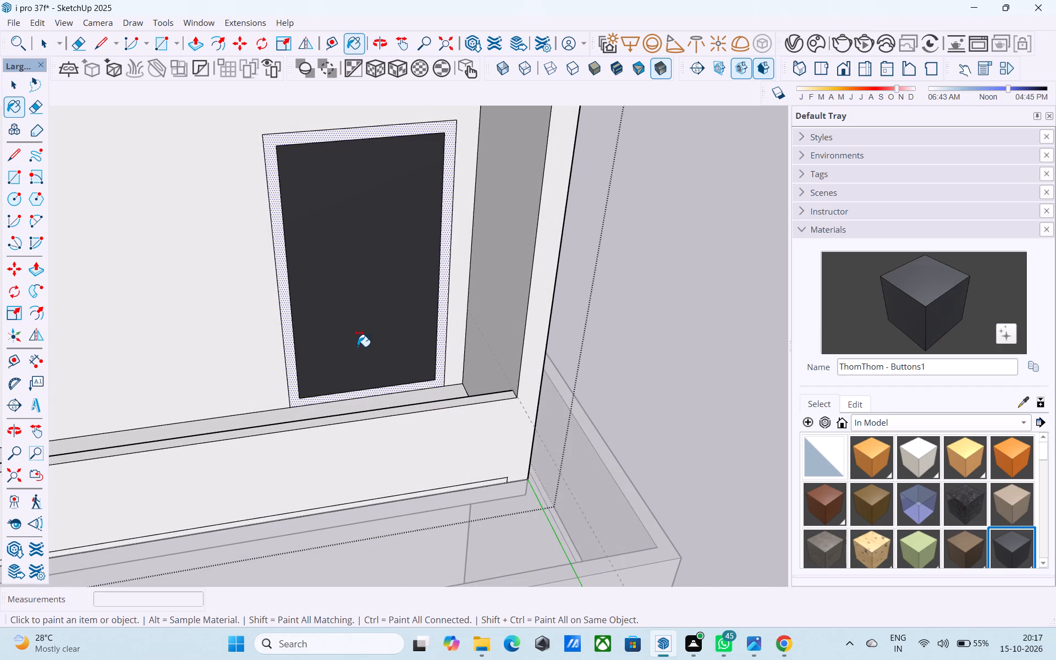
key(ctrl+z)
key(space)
Push the lowest bay's inner door face back 9" through the wall to cut the doorway.
click(358, 346)
key(p)
click(358, 346)
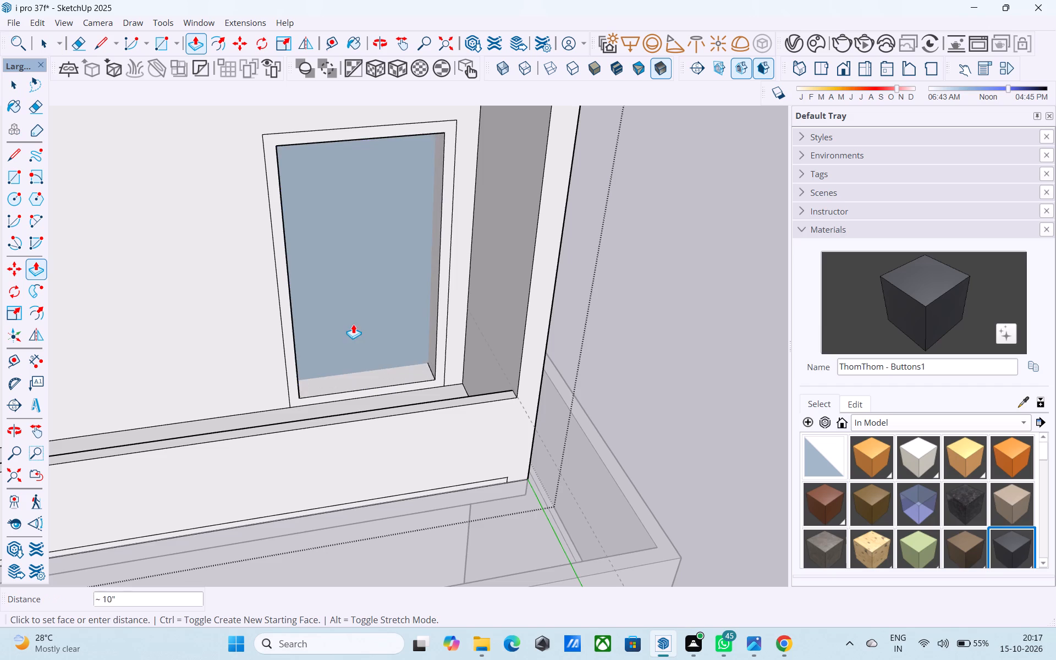
click(353, 309)
Paint the orange interior wall faces seen through the lowest bay's doorway with the Default material.
scroll(354, 309, down, 4)
middle_drag(363, 319, 338, 250)
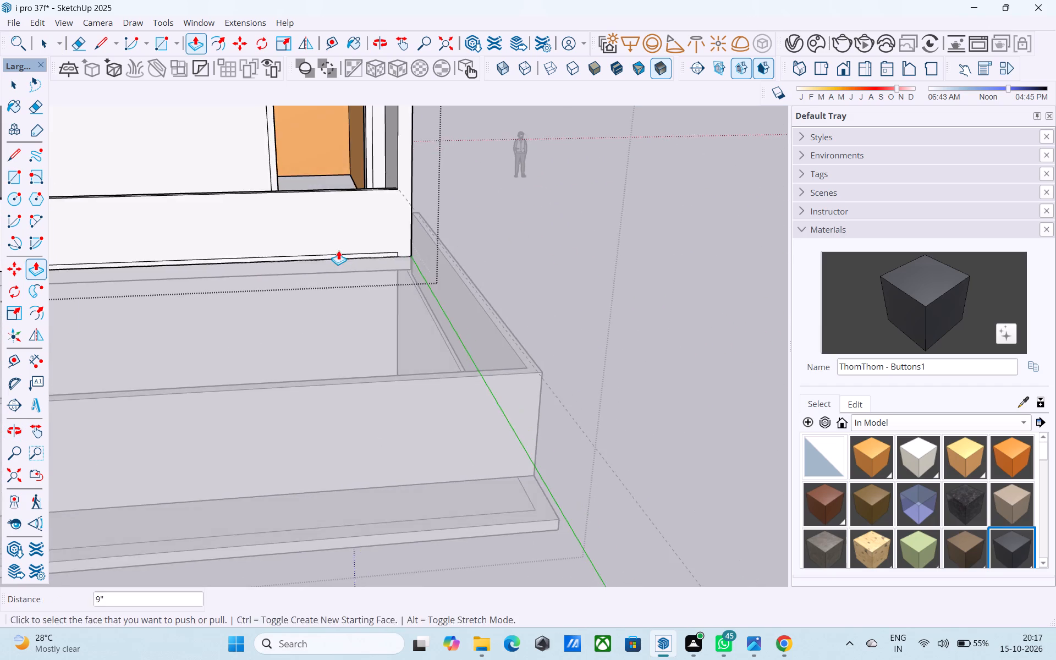
scroll(338, 250, down, 3)
shift+middle_drag(338, 250, 308, 361)
scroll(317, 334, up, 3)
key(space)
click(291, 263)
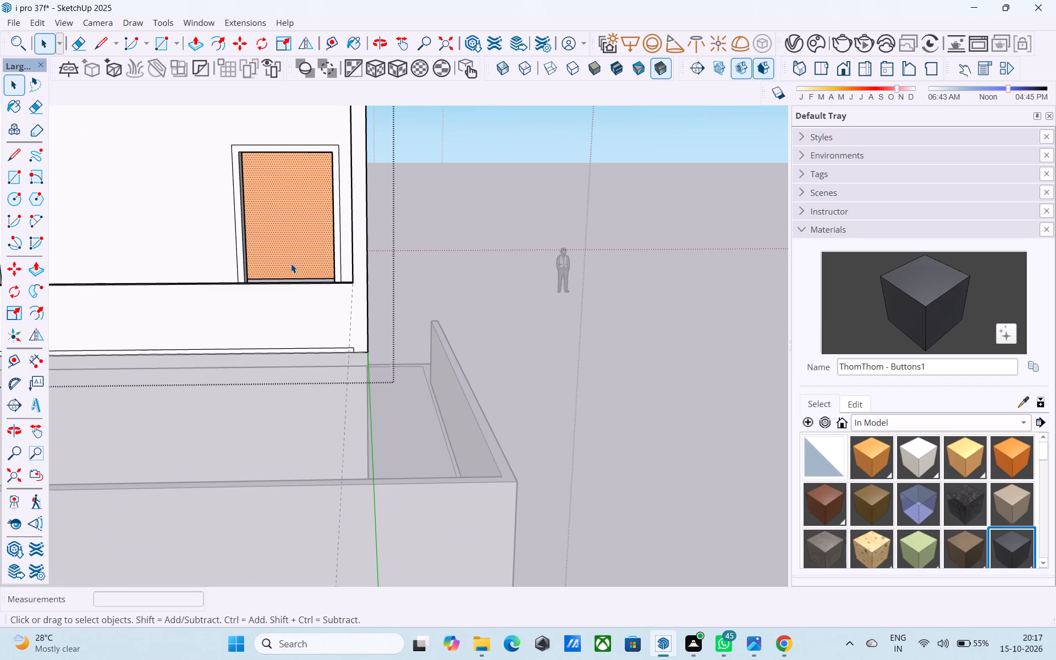
middle_drag(291, 263, 393, 351)
click(828, 460)
click(542, 375)
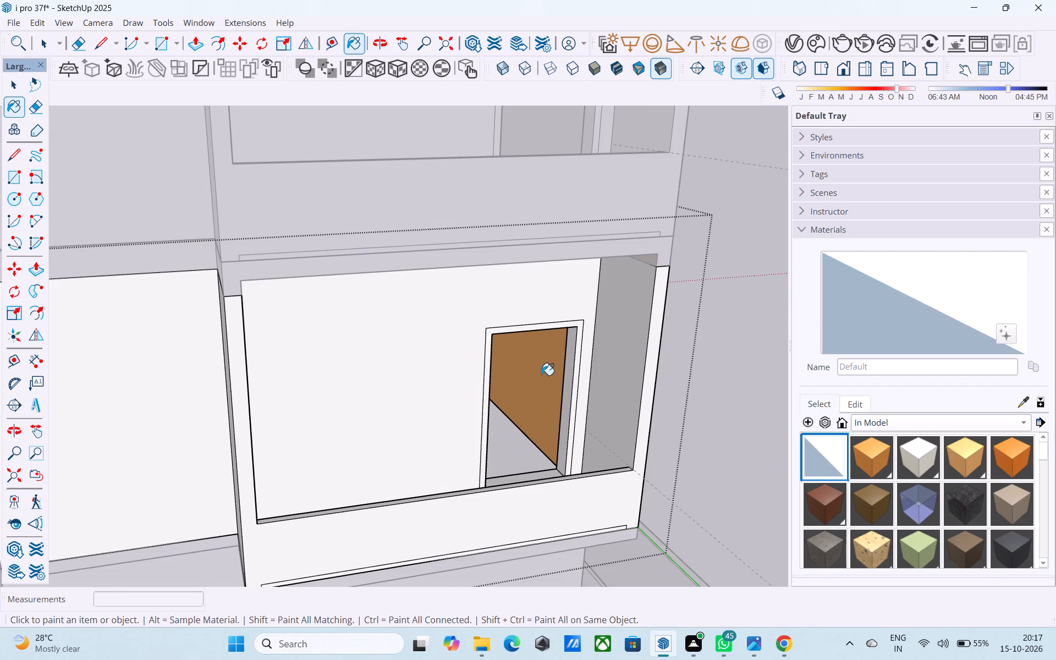
middle_drag(540, 376, 450, 345)
scroll(450, 345, up, 1)
click(267, 287)
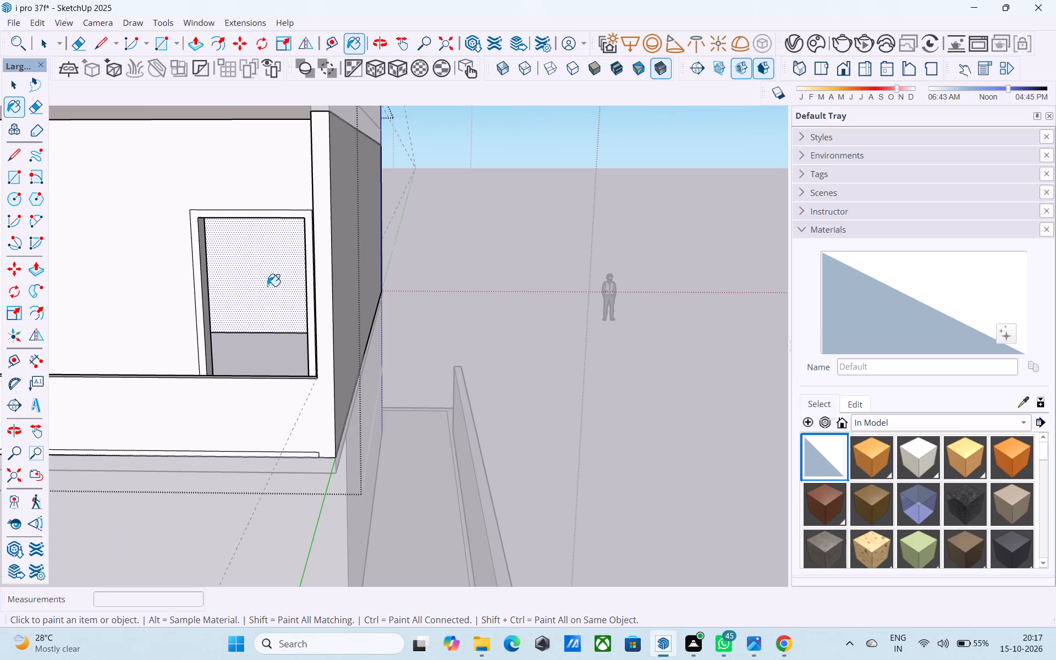
Go inside through the lowest bay's doorway and apply the Default material to further interior wall faces.
shift+middle_drag(271, 282, 334, 311)
scroll(326, 311, up, 8)
middle_drag(315, 300, 268, 299)
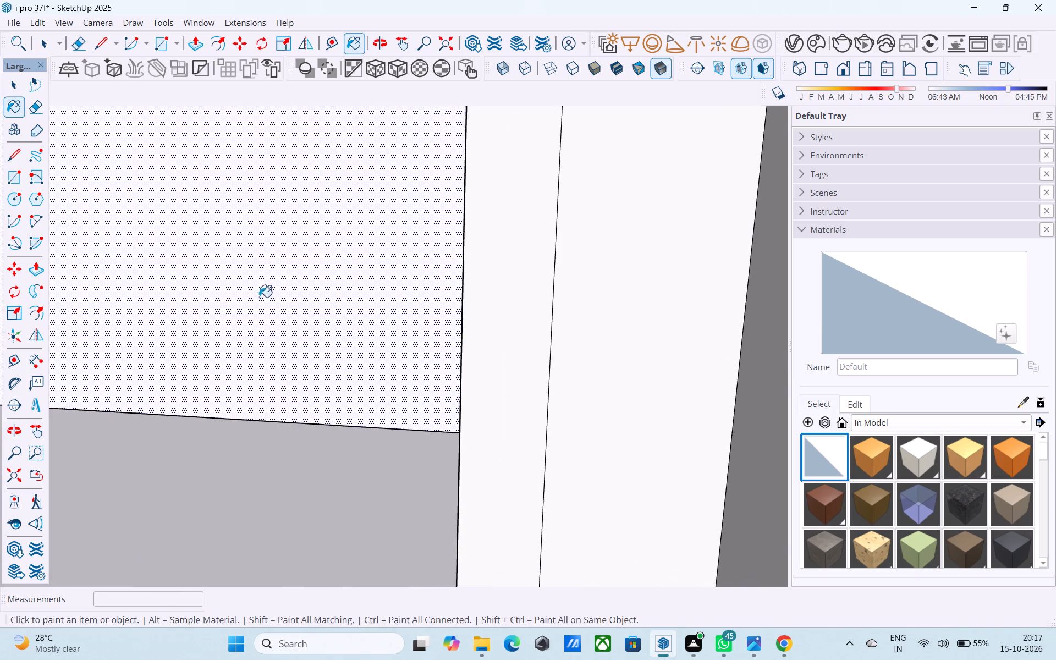
scroll(150, 292, up, 3)
middle_drag(150, 292, 291, 306)
middle_drag(171, 301, 190, 297)
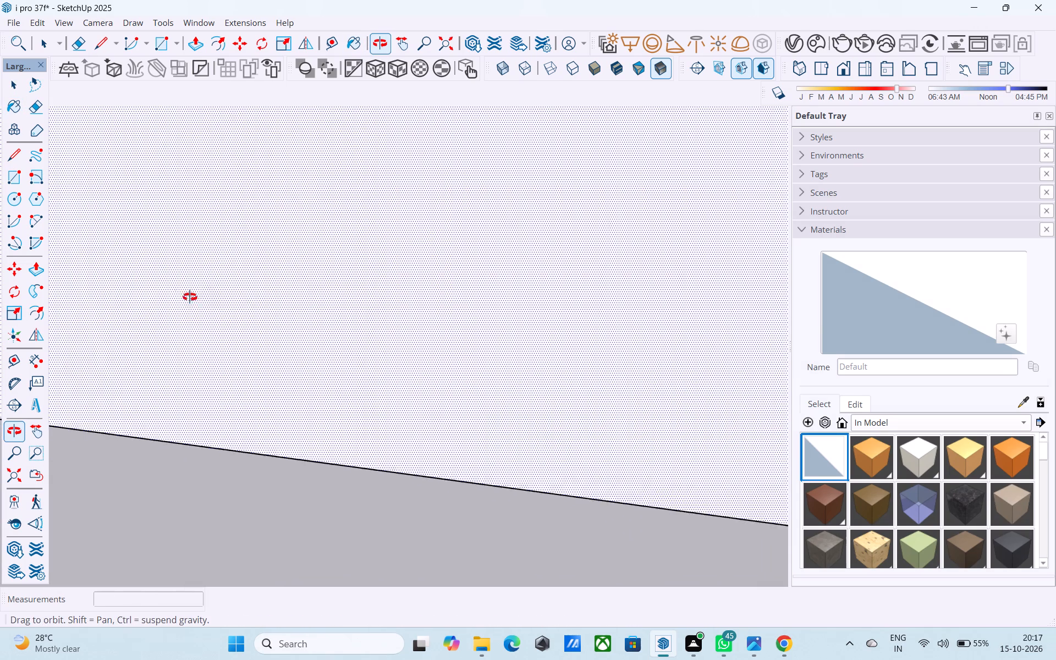
middle_drag(190, 297, 337, 289)
click(212, 288)
shift+middle_drag(217, 285, 188, 283)
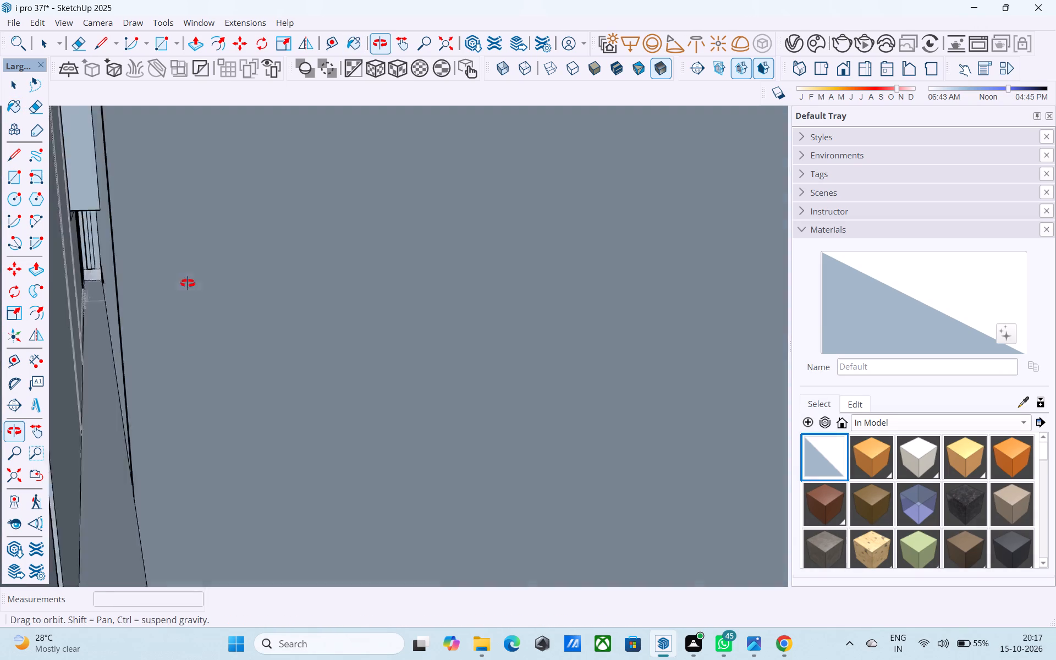
shift+middle_drag(188, 283, 95, 282)
middle_drag(276, 327, 233, 315)
click(237, 319)
middle_drag(260, 324, 570, 318)
scroll(574, 310, down, 3)
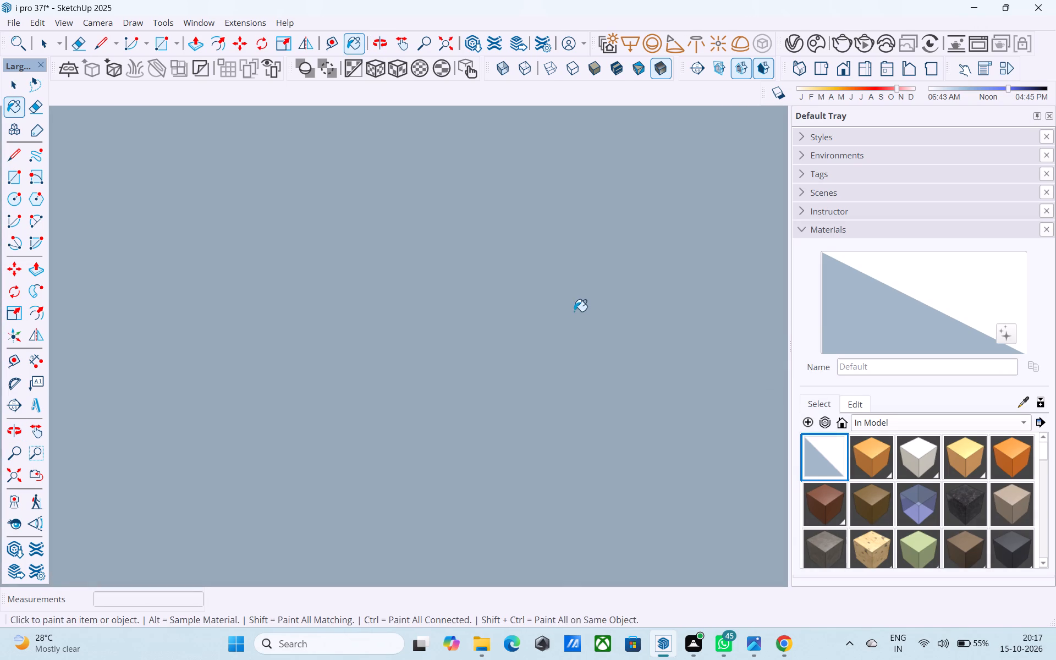
scroll(574, 311, down, 20)
scroll(574, 311, down, 20)
scroll(574, 311, down, 5)
key(space)
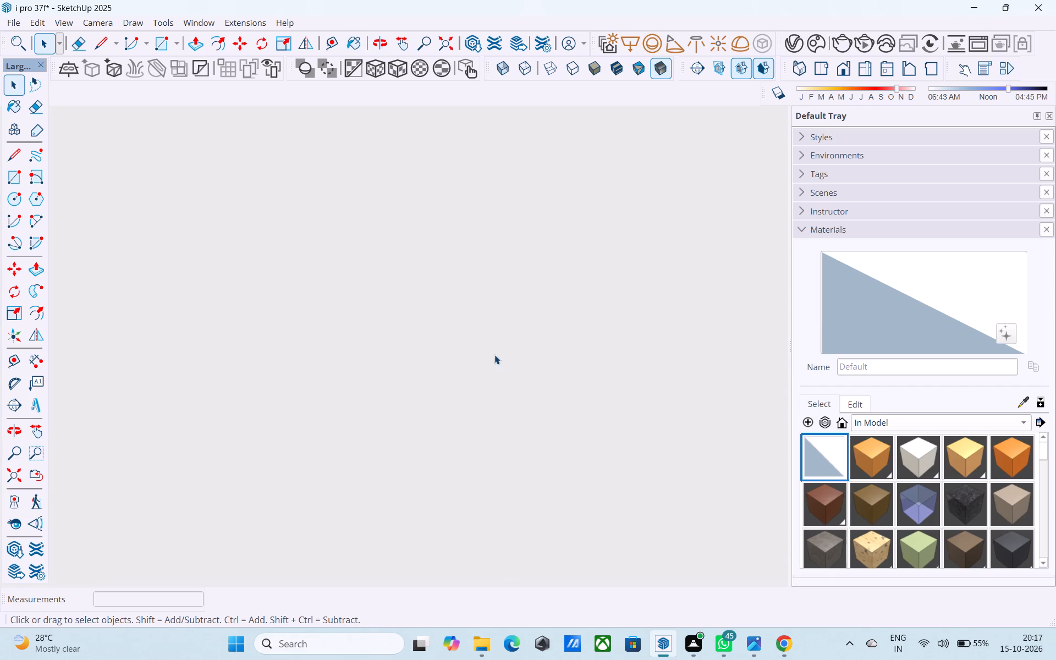
Close the lowest storey's wall group and save the model.
scroll(494, 355, down, 15)
scroll(562, 311, up, 1)
scroll(560, 316, down, 20)
scroll(560, 316, down, 9)
scroll(499, 400, down, 20)
scroll(499, 400, down, 14)
middle_drag(472, 391, 452, 424)
click(648, 368)
key(ctrl+s)
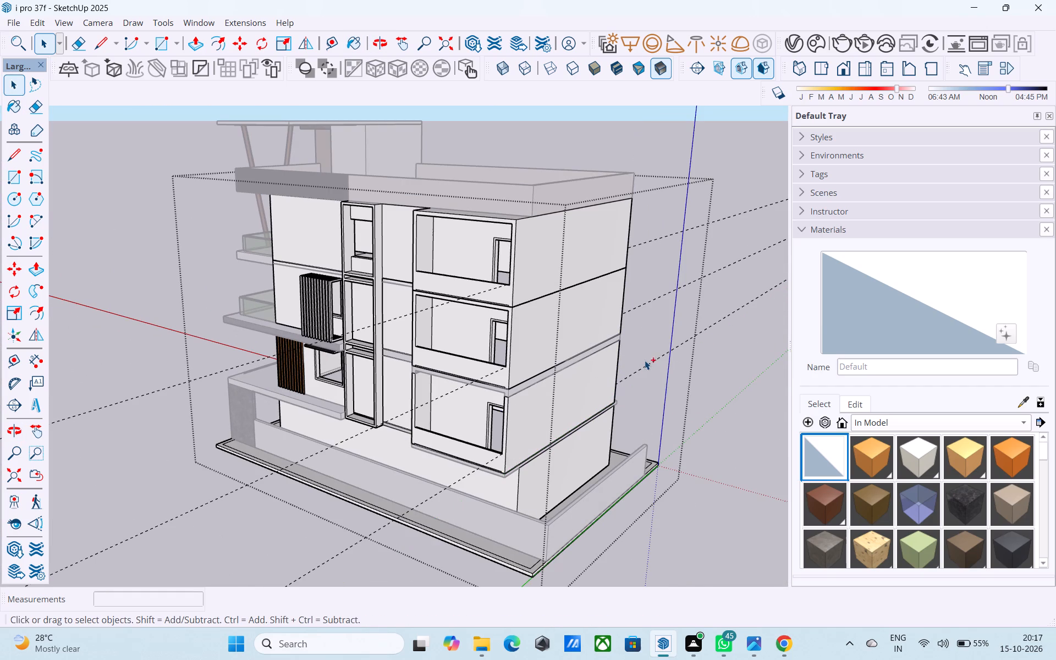
Exit the remaining open groups to return to the whole house model.
click(645, 360)
middle_drag(645, 359, 640, 316)
click(719, 340)
middle_drag(679, 348, 639, 345)
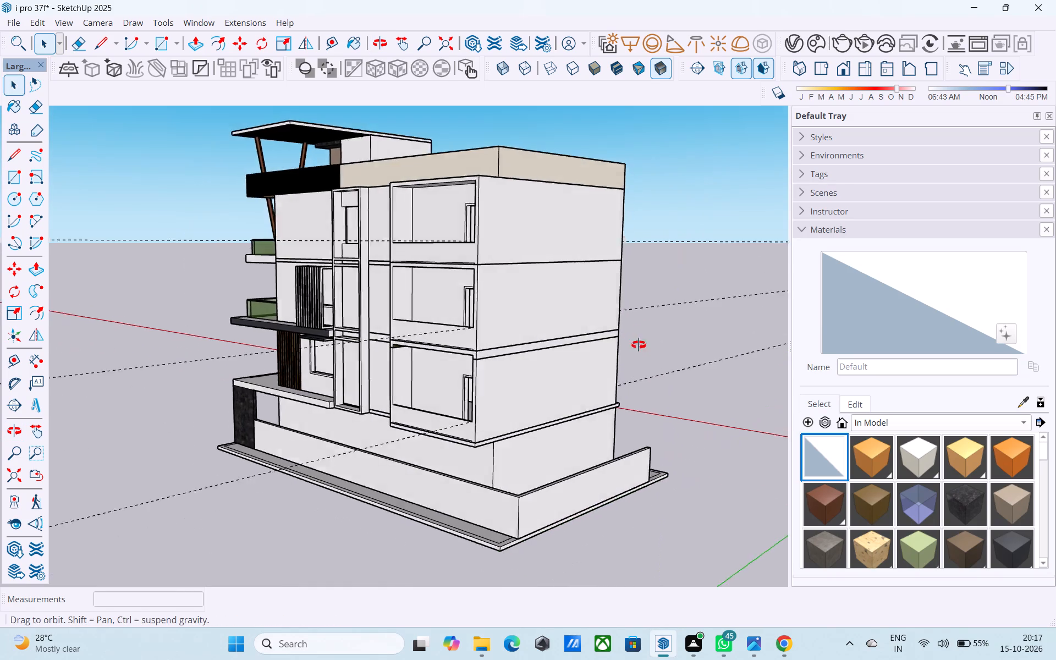
Examine the whole house exterior from the rear, blank side and bay facade, checking the walls and the three door openings.
middle_drag(639, 345, 420, 348)
middle_drag(558, 370, 332, 400)
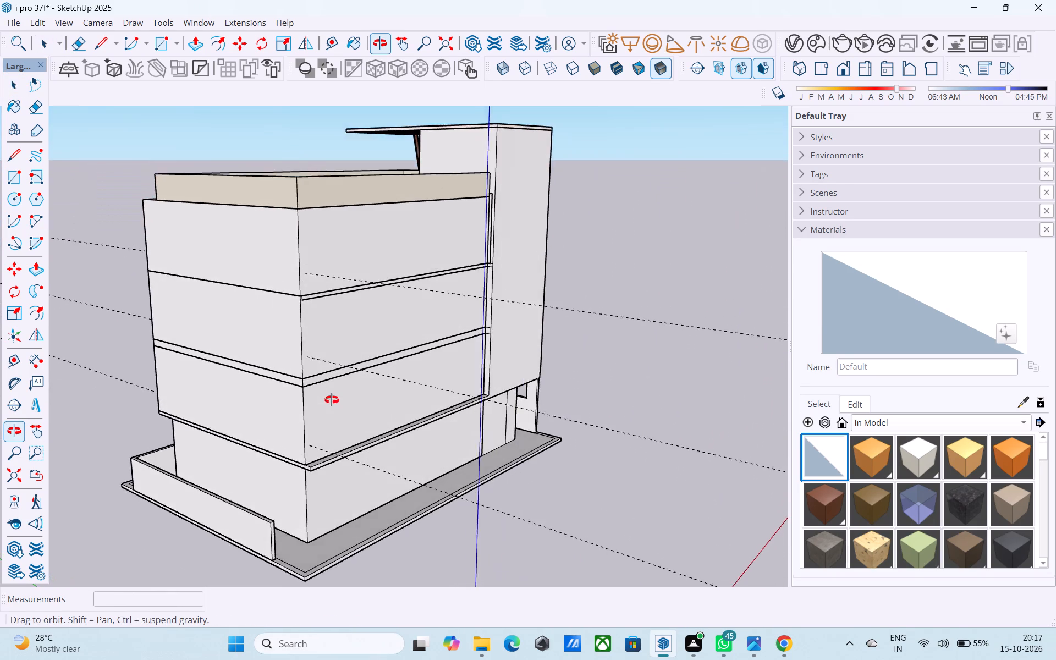
middle_drag(332, 400, 706, 413)
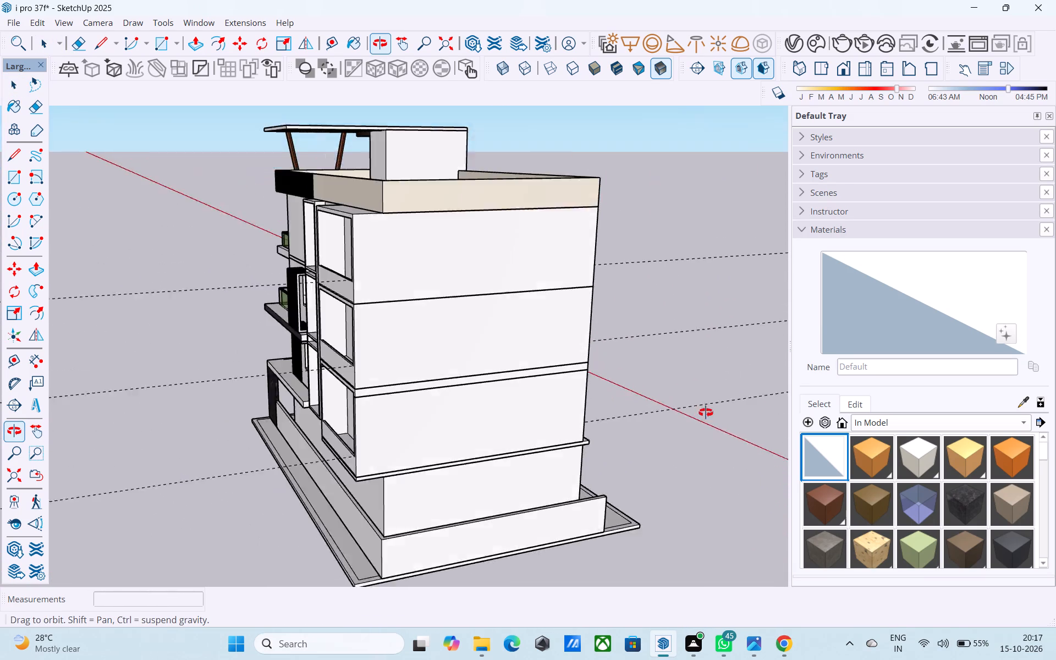
middle_drag(706, 413, 749, 408)
middle_drag(521, 379, 838, 385)
middle_drag(473, 305, 527, 305)
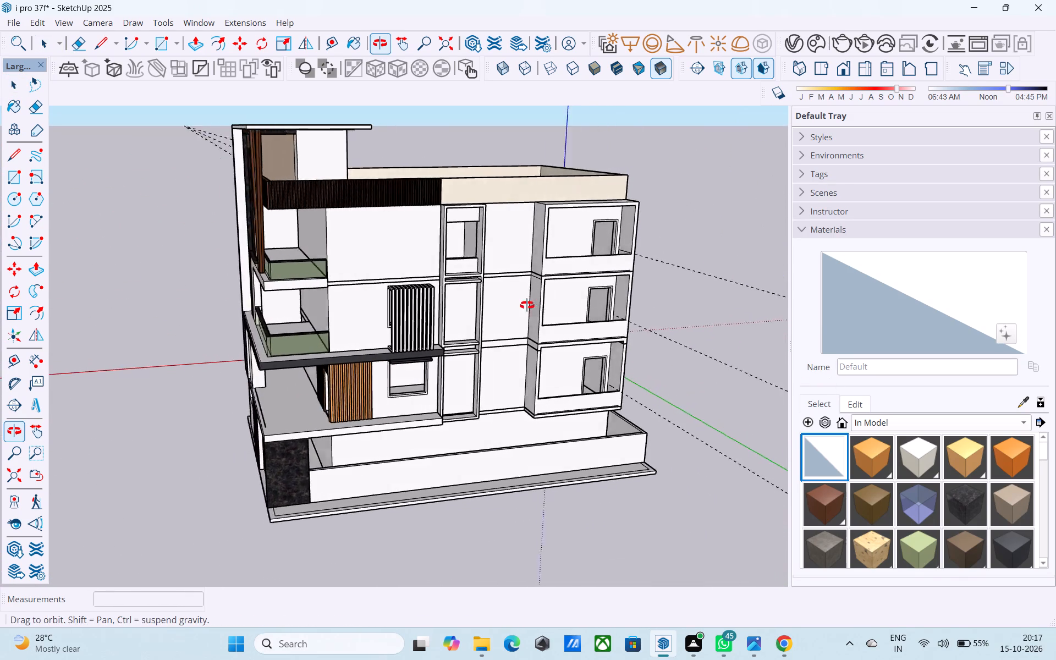
middle_drag(527, 305, 608, 309)
shift+middle_drag(603, 304, 393, 338)
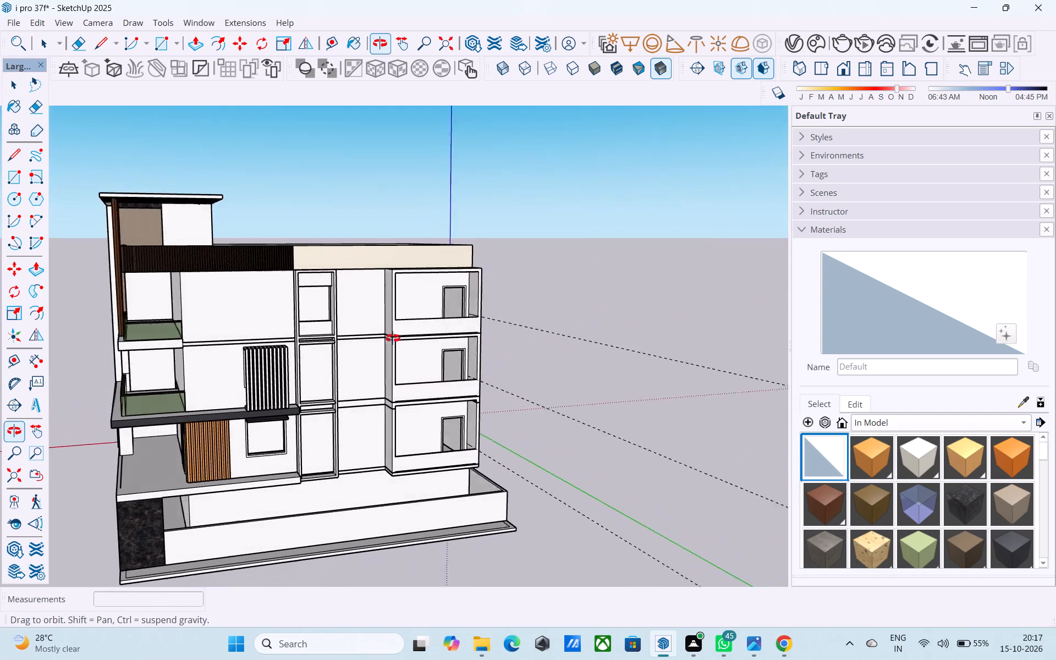
shift+middle_drag(393, 338, 381, 344)
Save the house model.
key(ctrl+s)
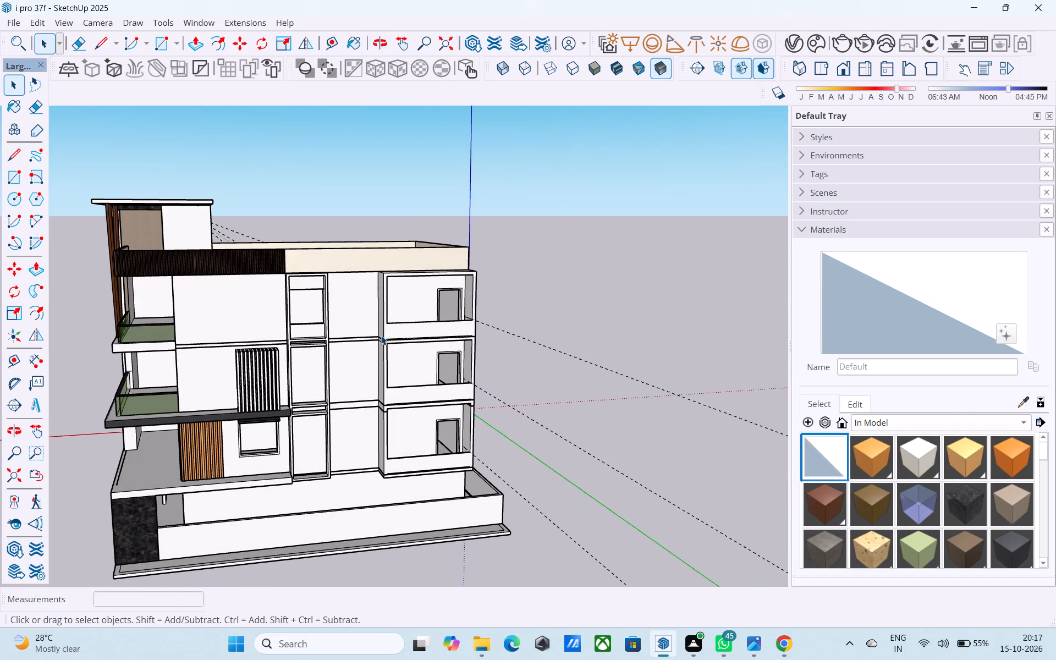
Examine the tall framed window strip beside the three side-facade bays up close.
middle_drag(307, 338, 307, 349)
scroll(308, 349, up, 7)
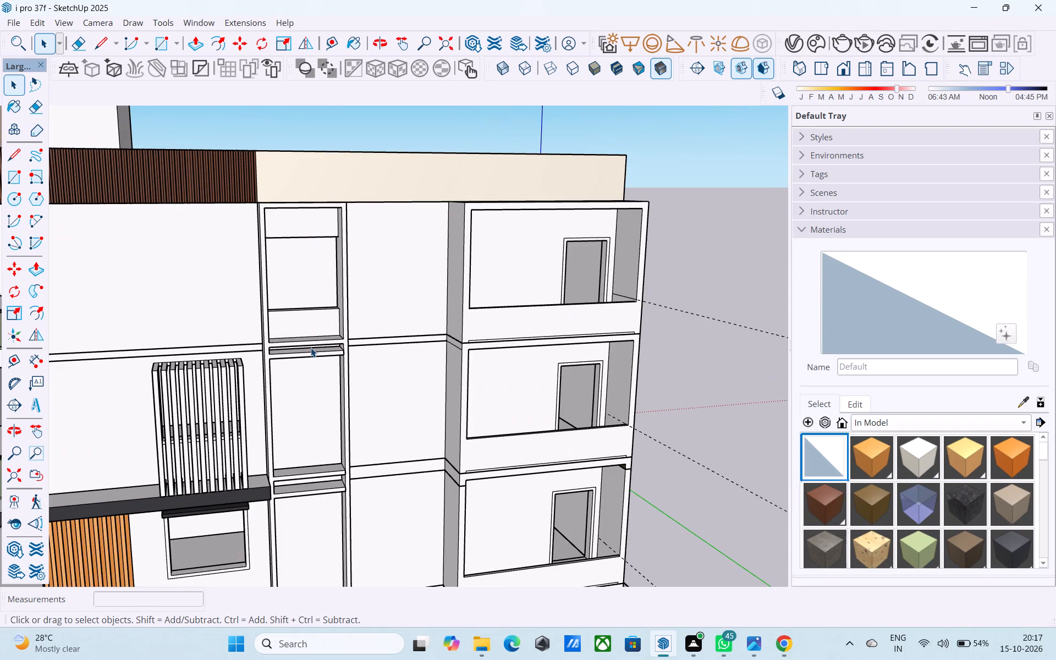
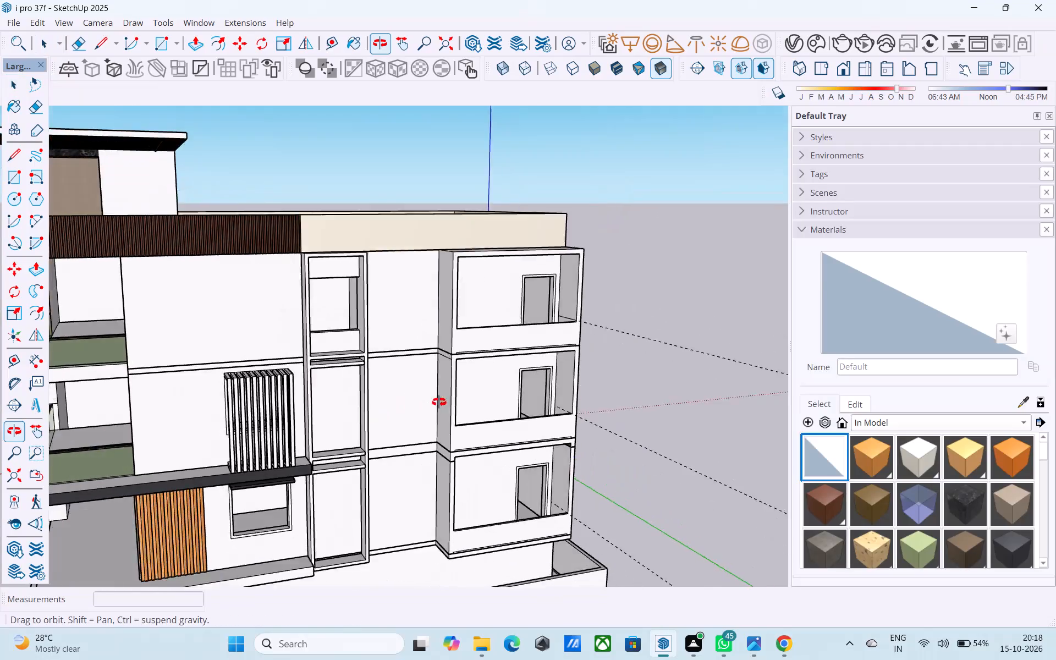
Examine the side facade's window strip, slatted screen and three bays from above, below and straight on.
scroll(490, 378, down, 4)
middle_drag(485, 376, 431, 419)
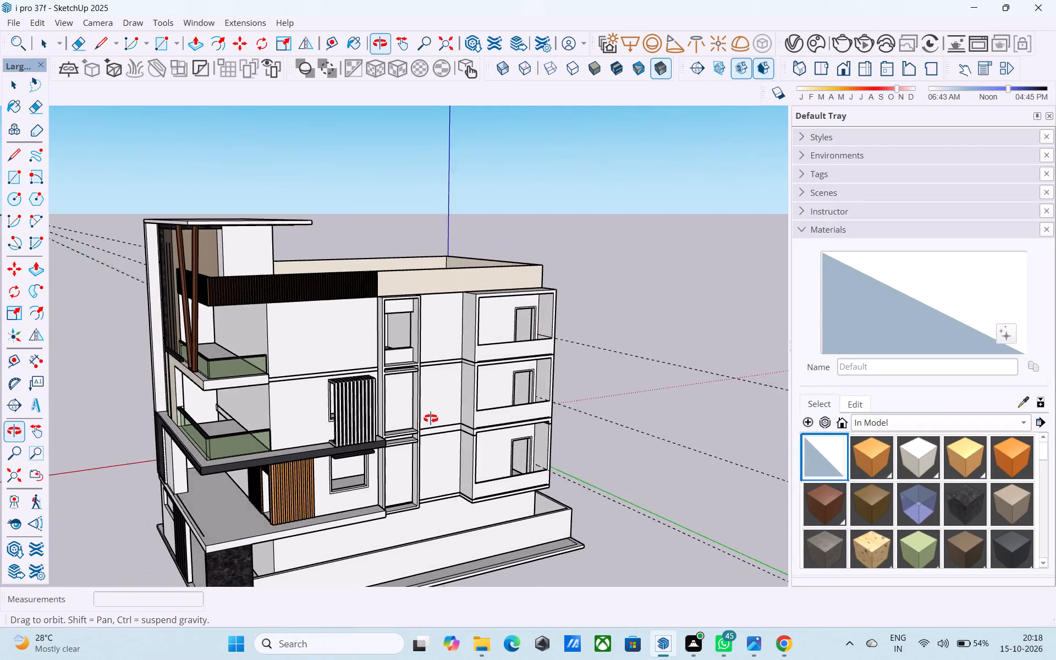
middle_drag(431, 419, 392, 464)
middle_drag(390, 423, 405, 455)
scroll(405, 455, up, 4)
shift+middle_drag(402, 443, 372, 266)
shift+scroll(389, 409, up, 1)
shift+middle_drag(389, 409, 377, 335)
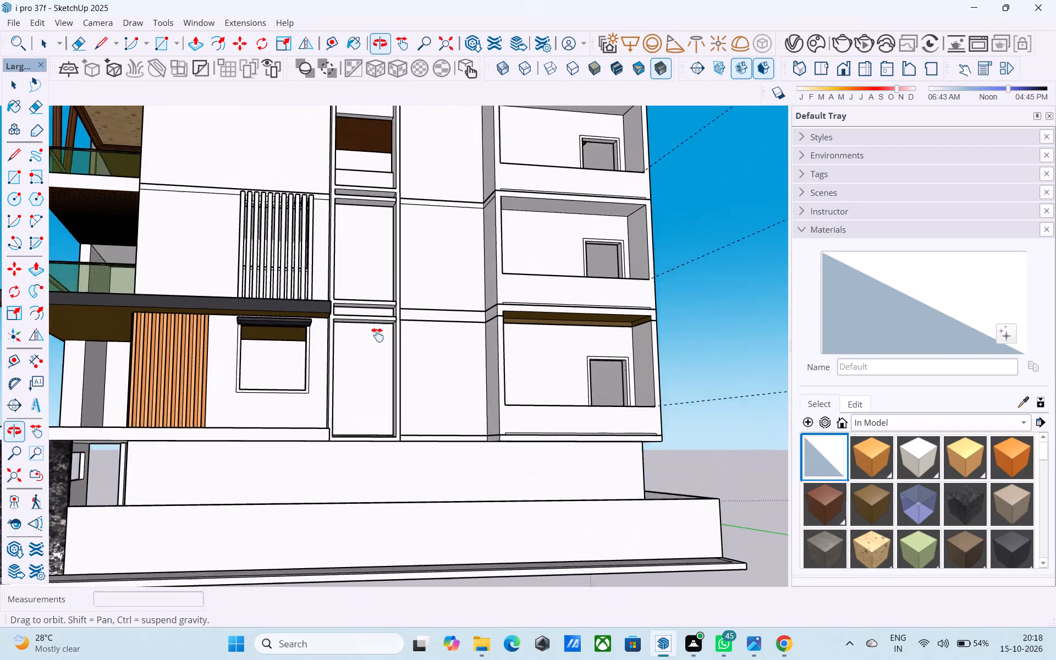
shift+middle_drag(377, 335, 343, 415)
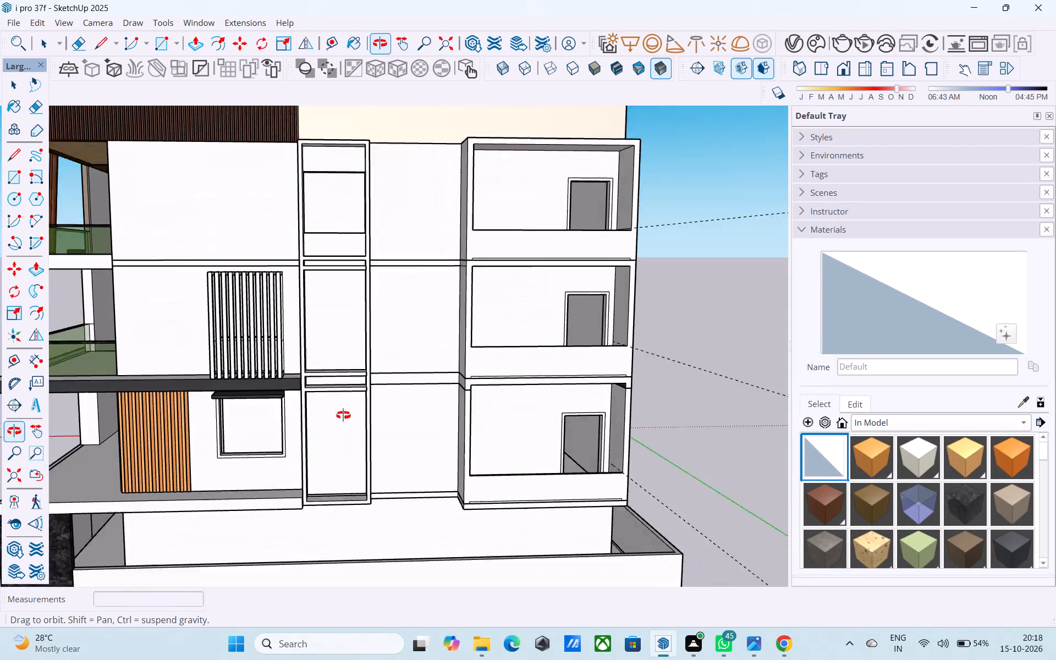
shift+middle_drag(343, 415, 525, 471)
Save the house model.
key(ctrl+s)
Examine the whole house around the bay corner, including the guide lines crossing the side facade.
middle_drag(547, 457, 431, 416)
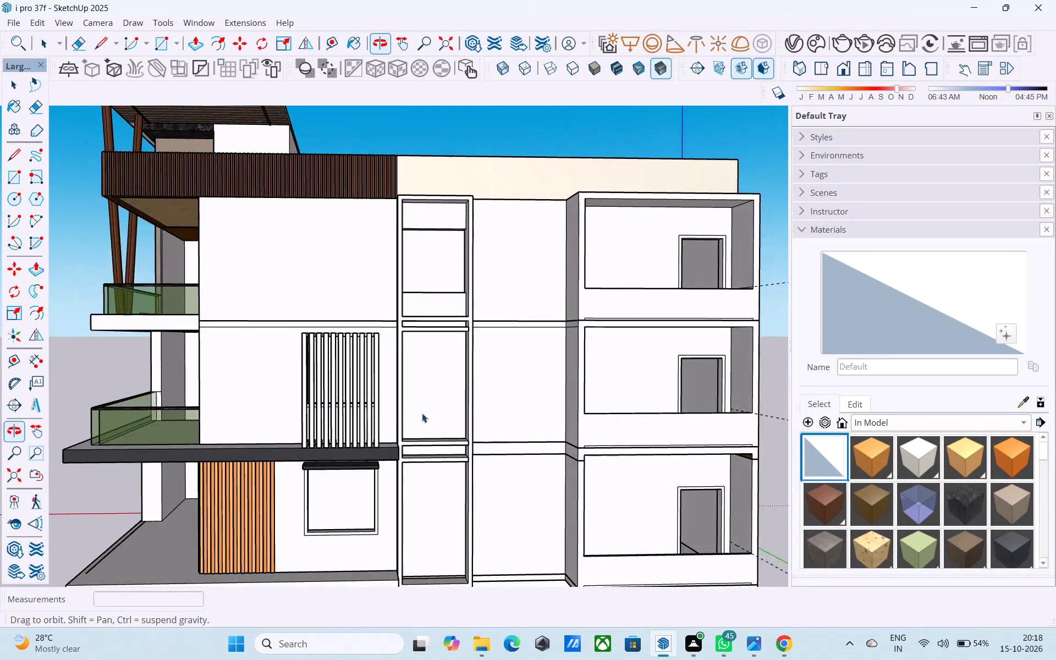
scroll(387, 406, down, 5)
middle_drag(473, 454, 339, 462)
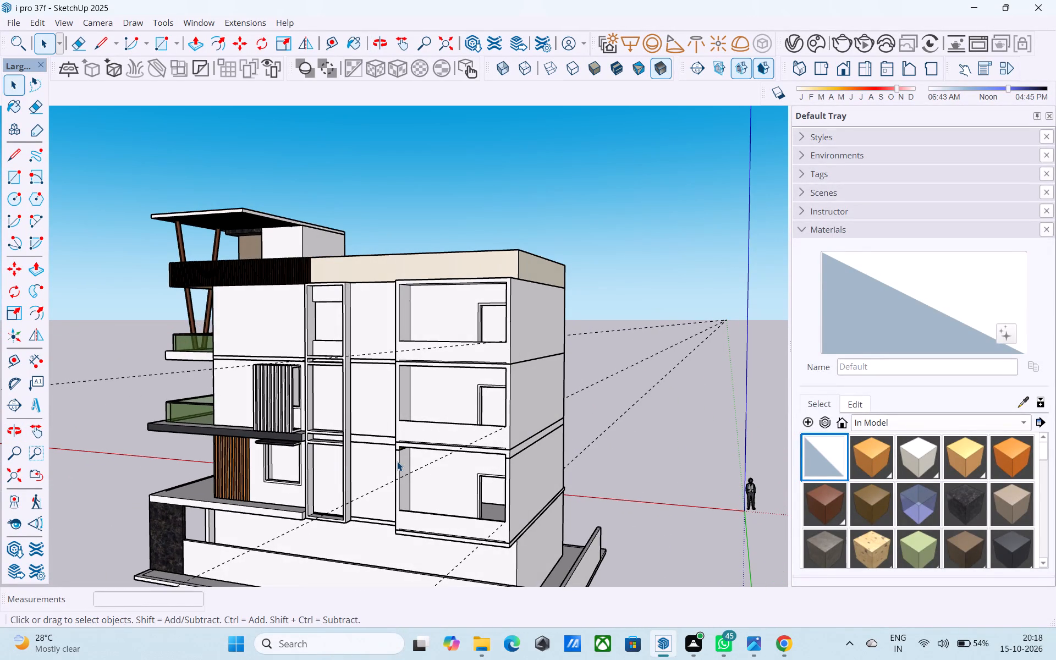
scroll(422, 443, down, 1)
middle_drag(461, 443, 464, 443)
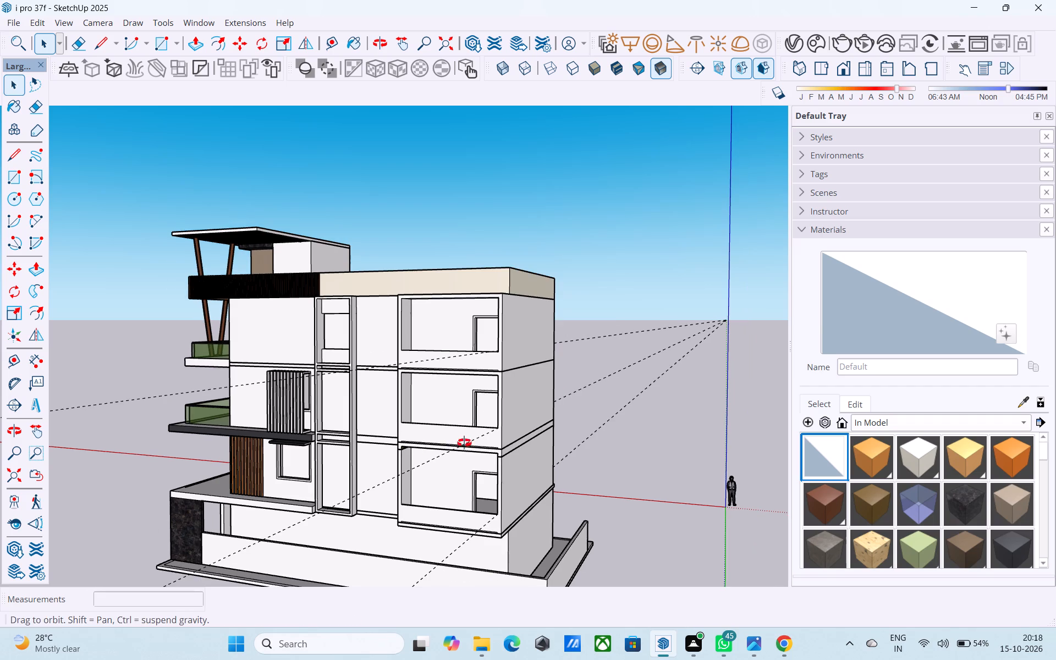
middle_drag(464, 443, 581, 450)
scroll(579, 447, down, 1)
middle_drag(574, 447, 631, 494)
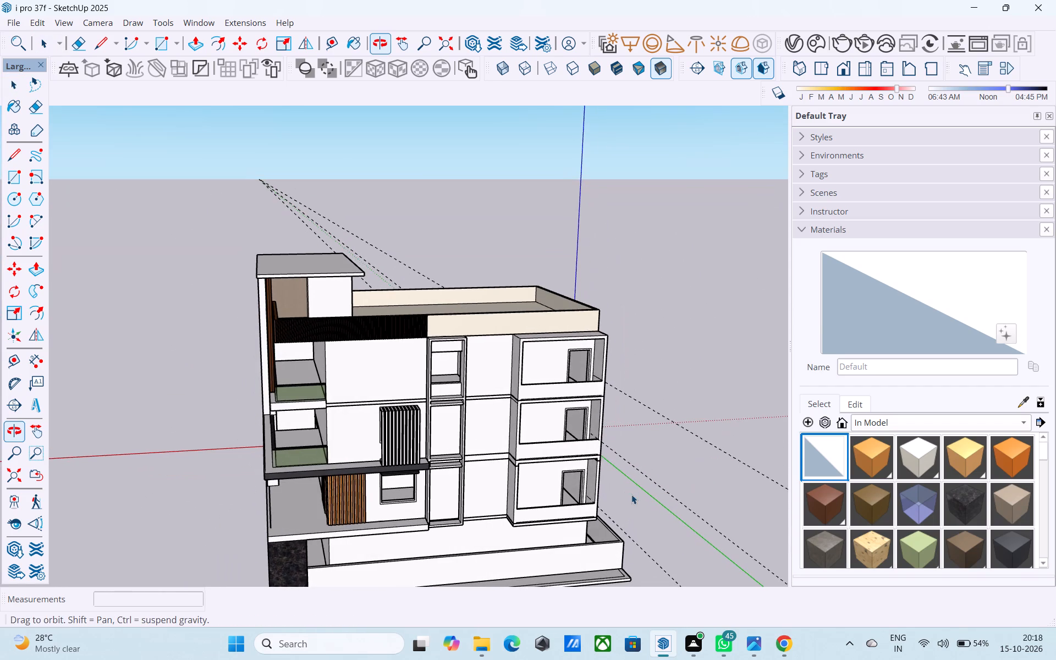
middle_drag(609, 493, 608, 408)
Open the house and top-floor groups and erase the dashed guide line running from the top bay.
key(e)
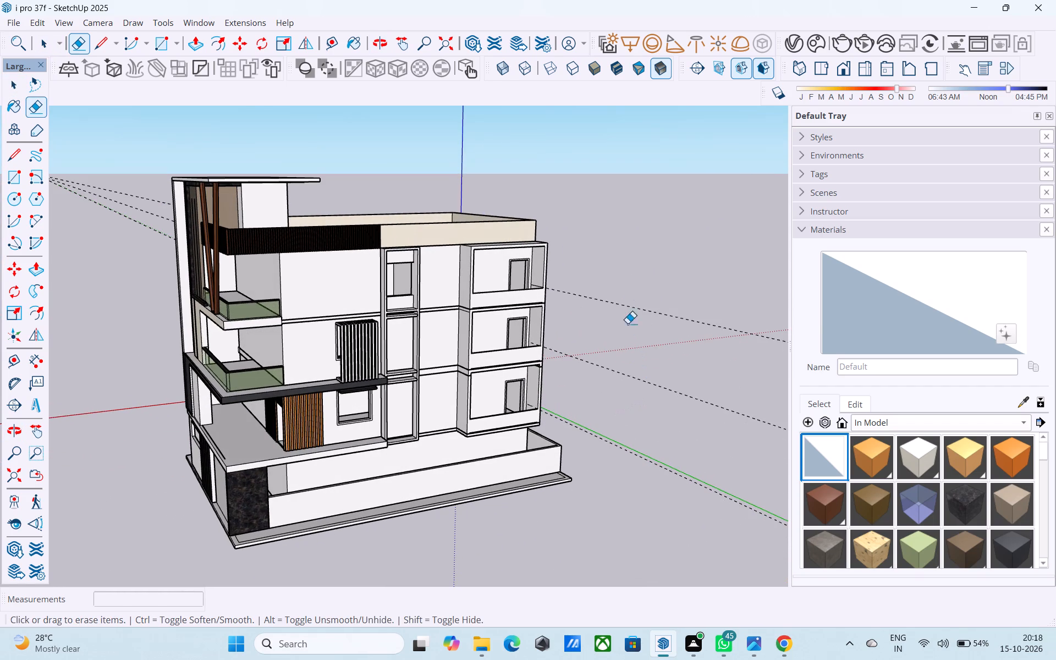
drag(618, 293, 613, 313)
key(space)
double_click(486, 300)
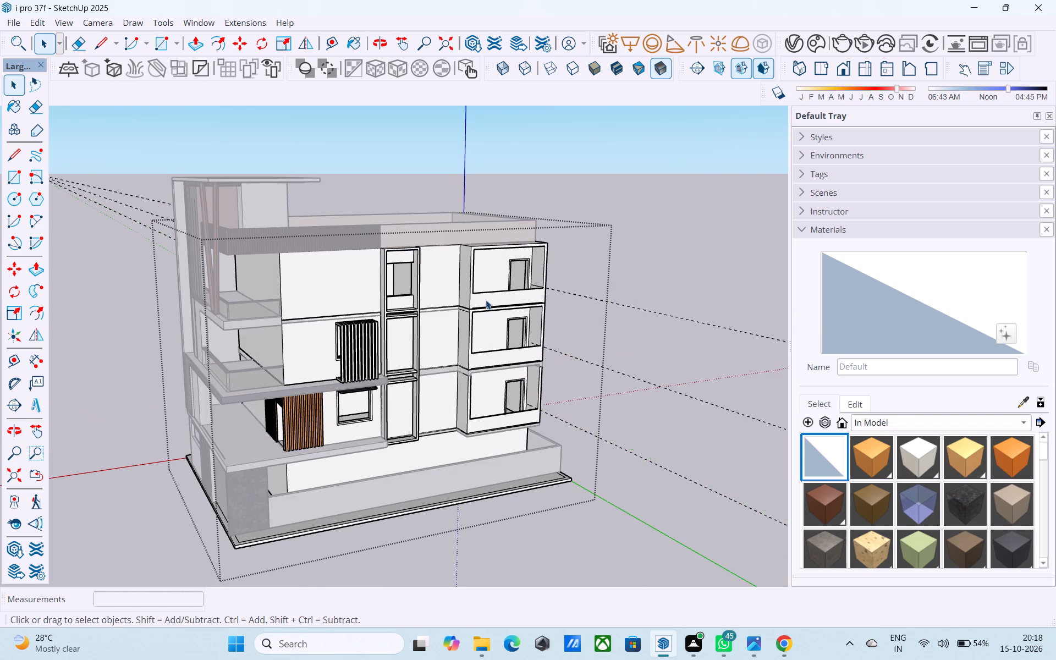
scroll(486, 300, up, 2)
key(e)
drag(591, 293, 592, 314)
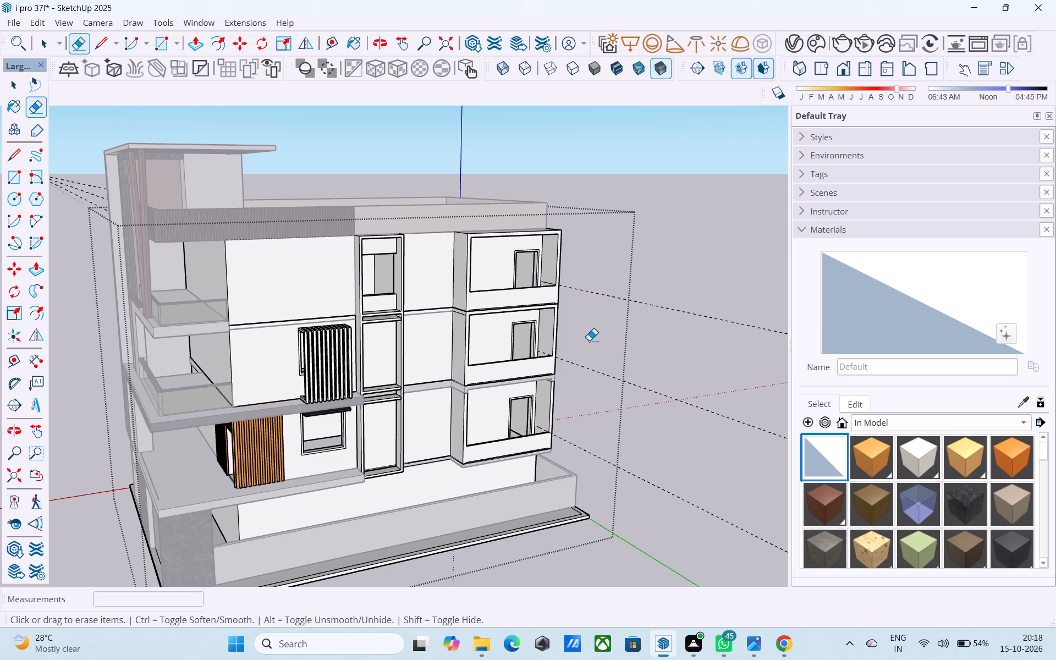
drag(589, 340, 596, 383)
drag(593, 291, 592, 298)
key(space)
scroll(592, 301, up, 2)
double_click(593, 290)
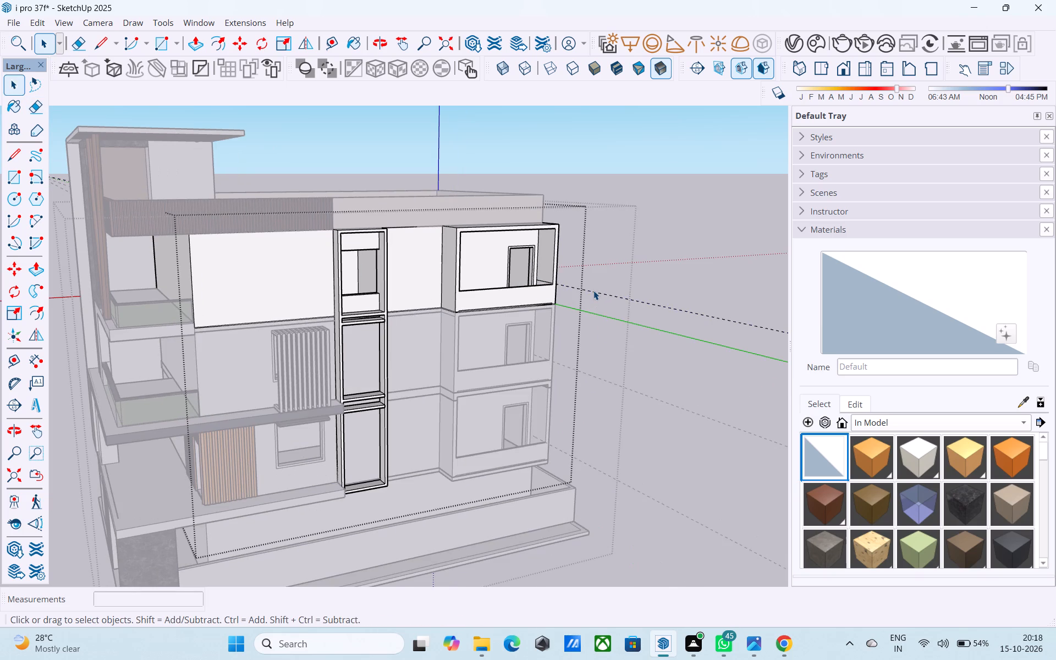
key(e)
click(593, 290)
key(space)
scroll(594, 291, down, 4)
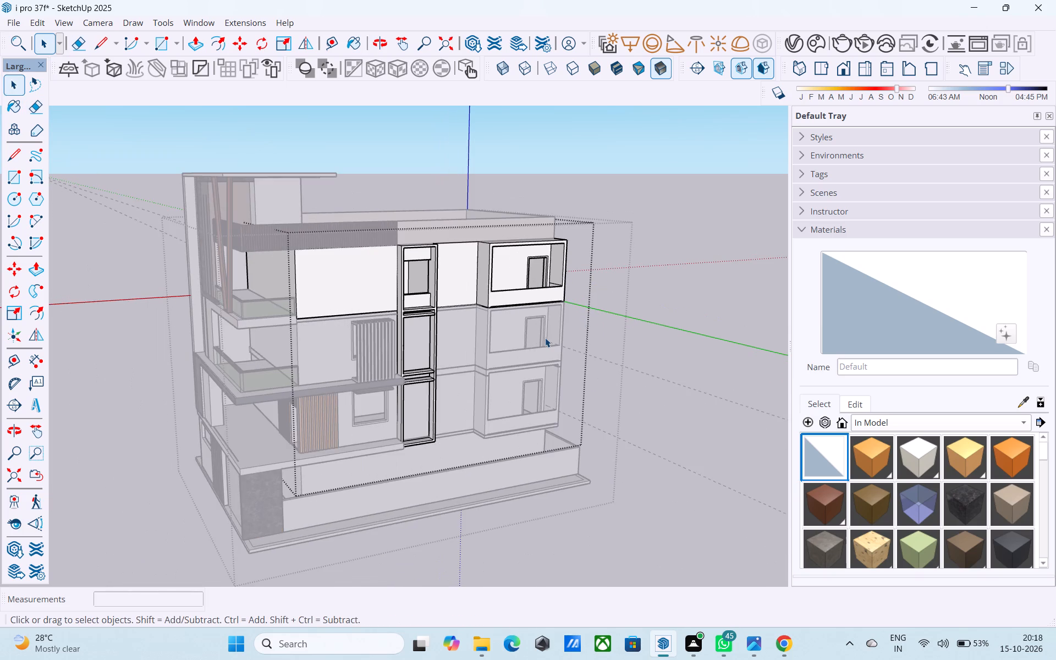
Open the middle-floor wall group and delete the guide line running from its bay.
click(545, 338)
scroll(545, 338, up, 3)
double_click(504, 325)
scroll(587, 361, up, 3)
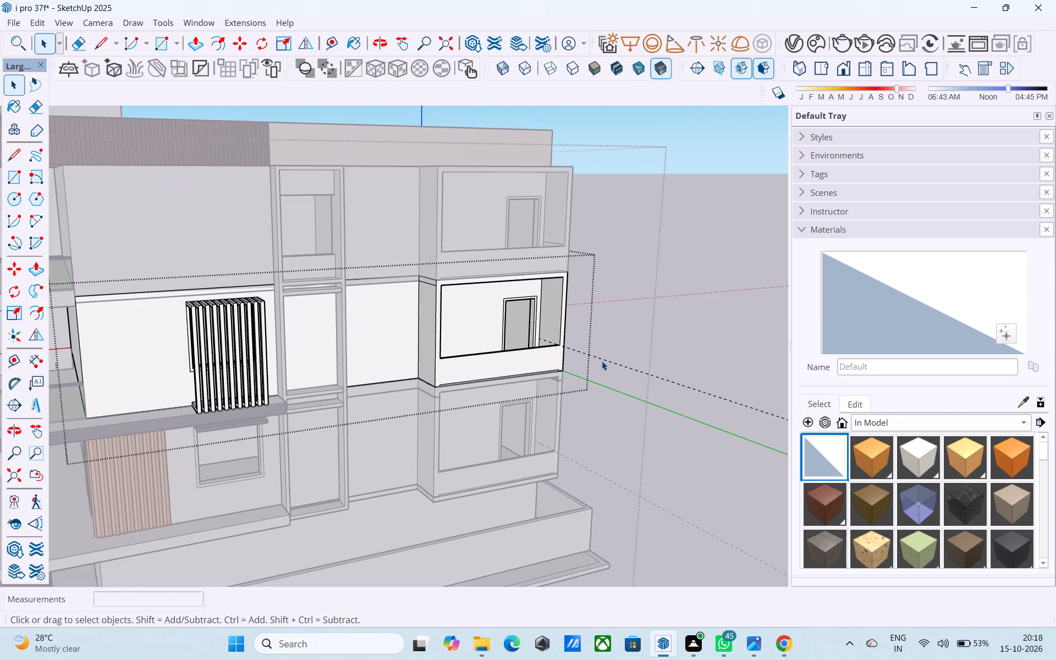
click(603, 360)
key(Delete)
Return to the house group, delete the guide line running from the lowest bay, and exit the group.
click(549, 475)
click(546, 473)
click(581, 468)
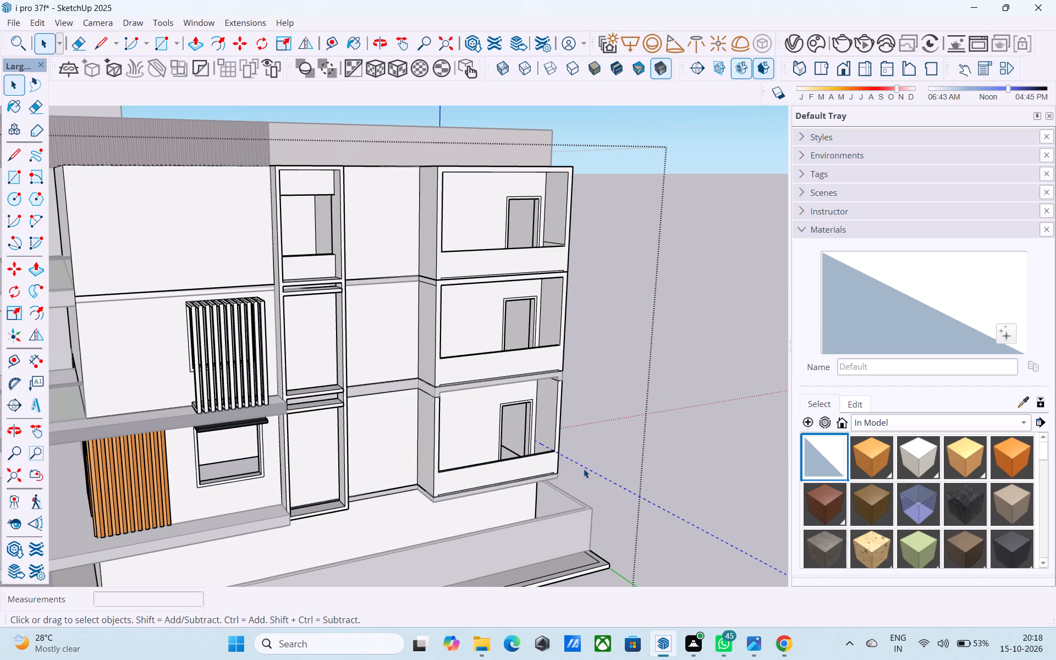
key(Delete)
middle_drag(584, 468, 283, 418)
scroll(283, 418, down, 2)
middle_drag(457, 423, 311, 413)
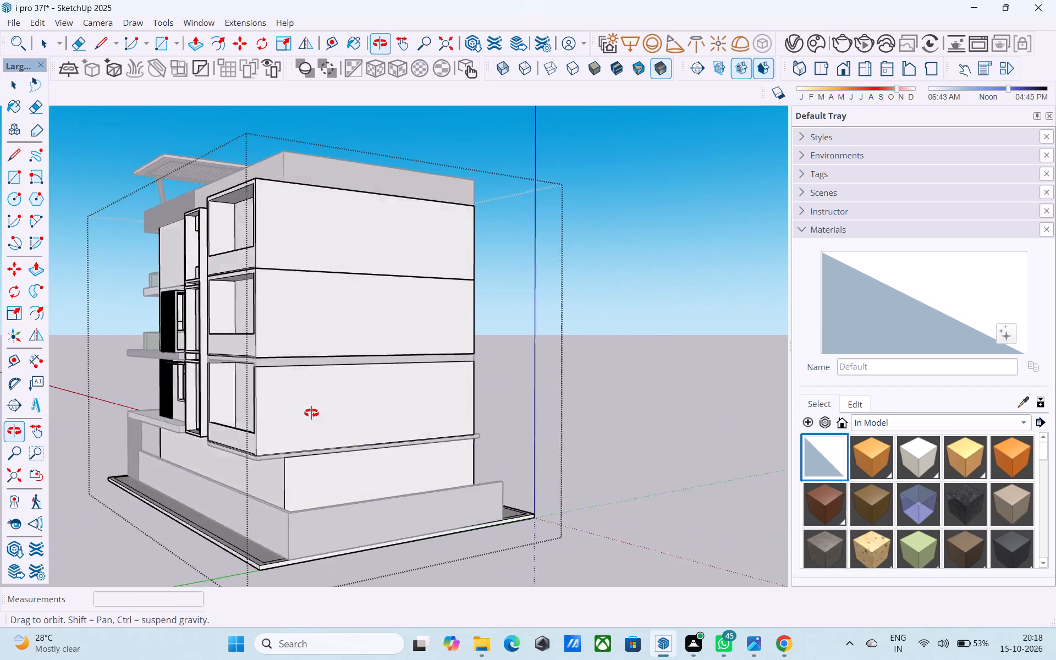
middle_drag(311, 413, 291, 418)
scroll(522, 396, down, 4)
click(602, 353)
Examine the whole house exterior from the bay facade, the blank rear walls and the roof terrace.
middle_drag(394, 364, 587, 362)
scroll(379, 392, up, 4)
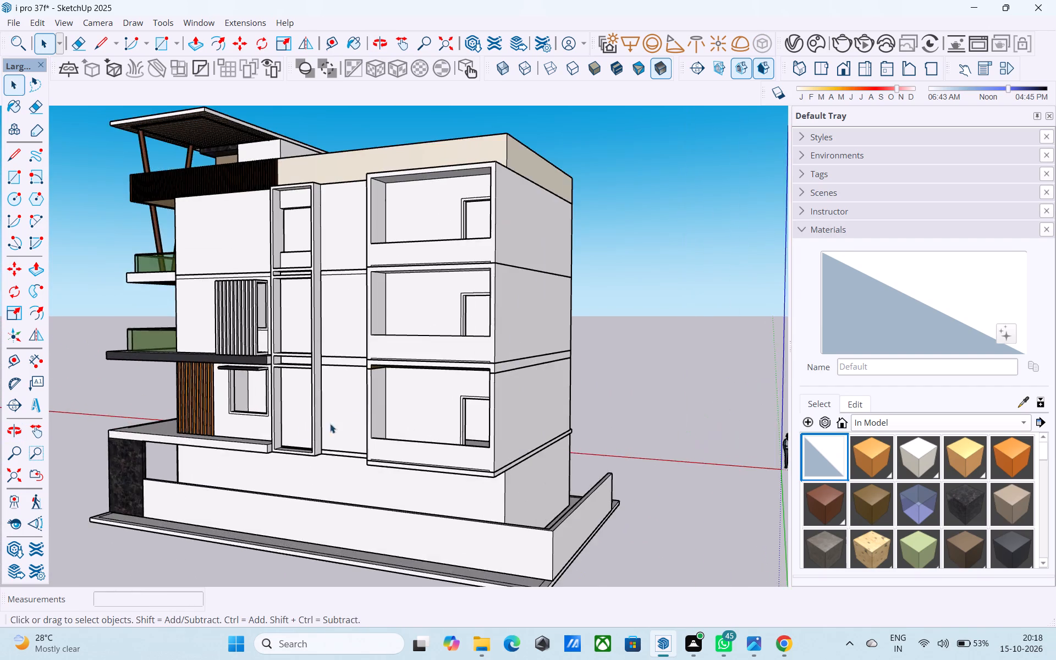
middle_drag(294, 427, 363, 453)
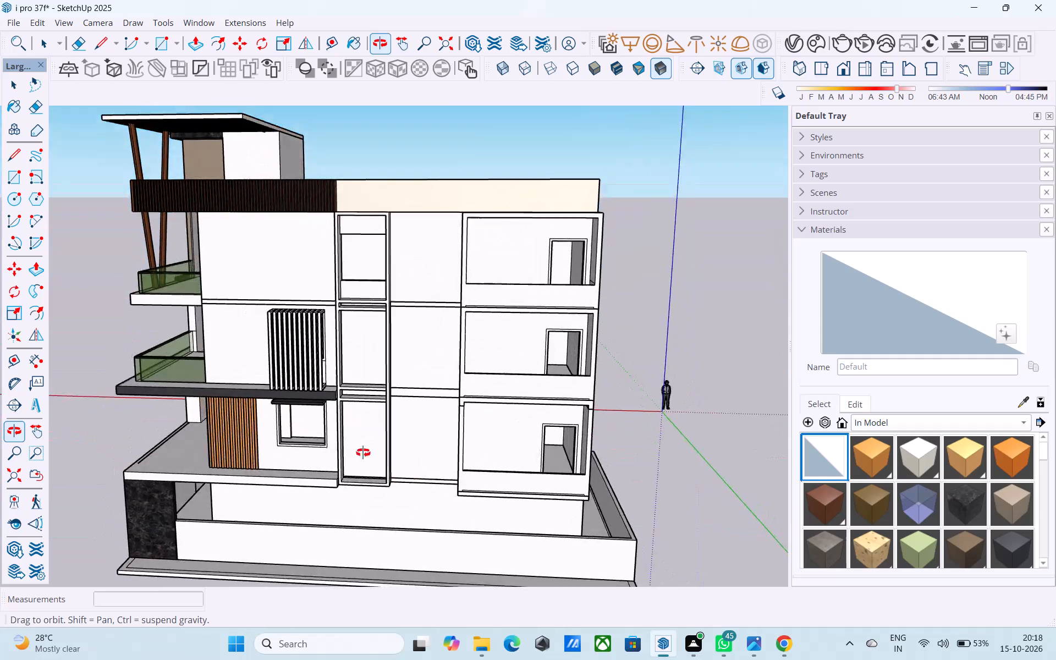
middle_drag(363, 453, 197, 432)
middle_drag(520, 441, 90, 386)
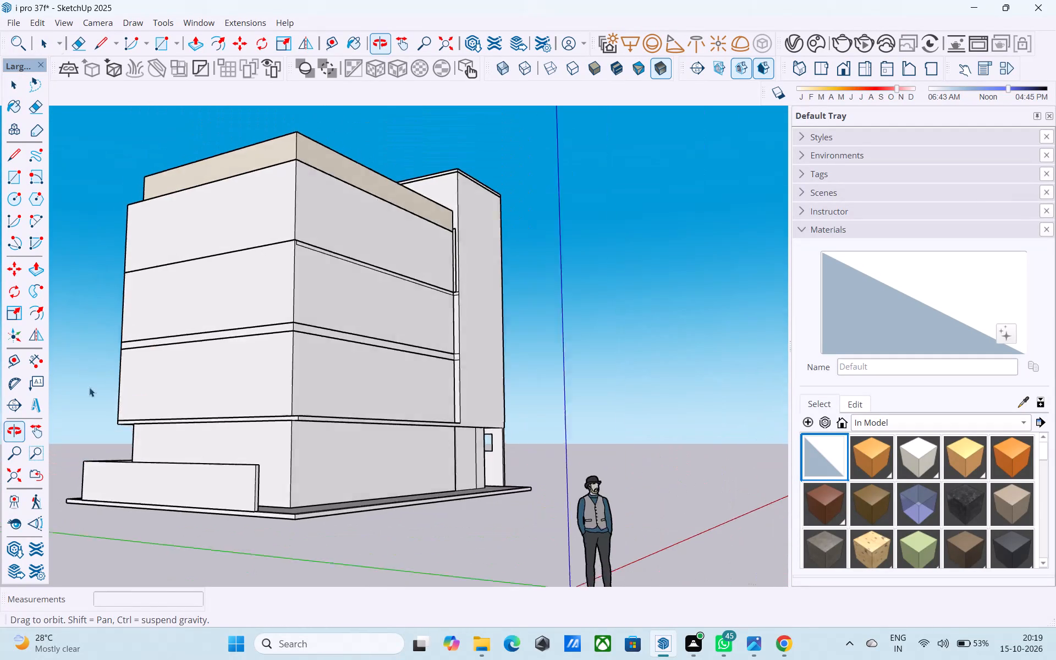
middle_drag(457, 398, 359, 522)
scroll(358, 516, up, 1)
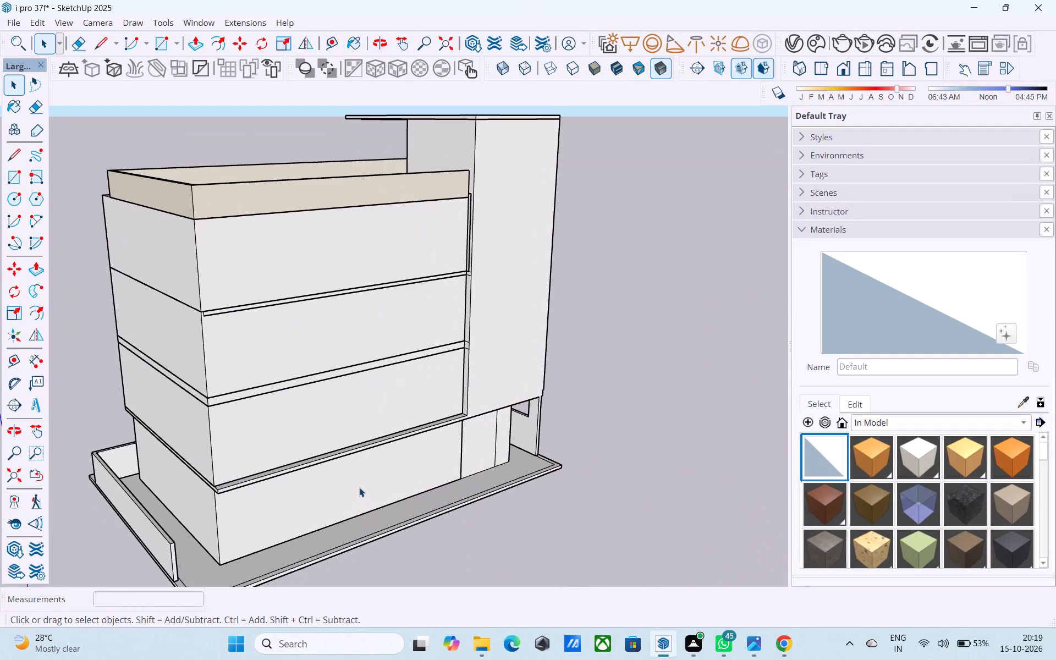
scroll(364, 470, down, 4)
middle_drag(367, 454, 830, 409)
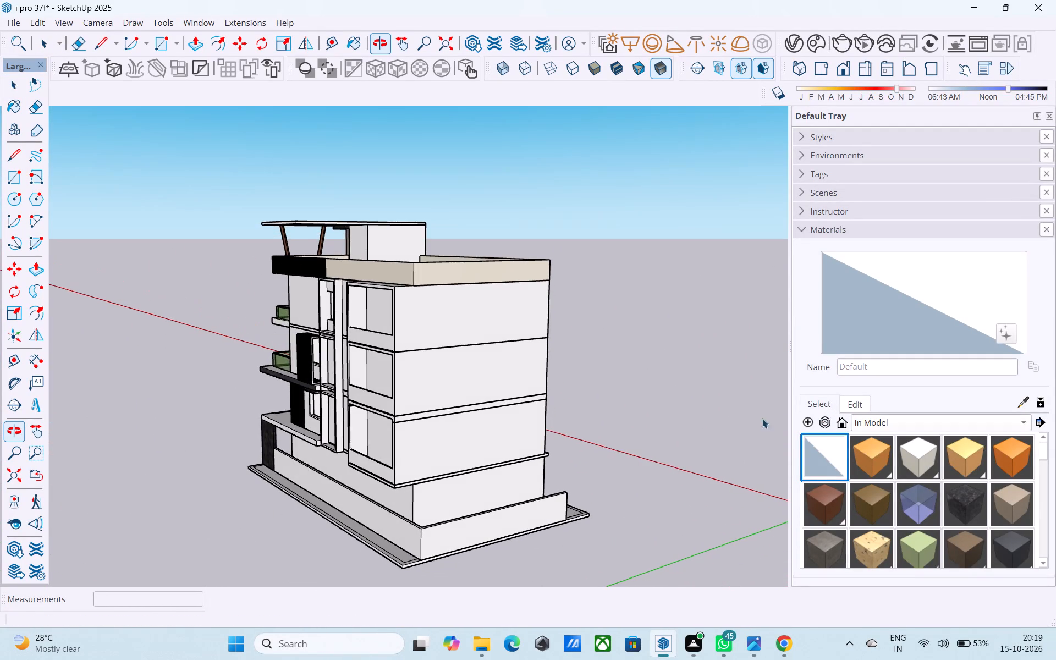
middle_drag(535, 419, 117, 442)
middle_drag(447, 382, 255, 470)
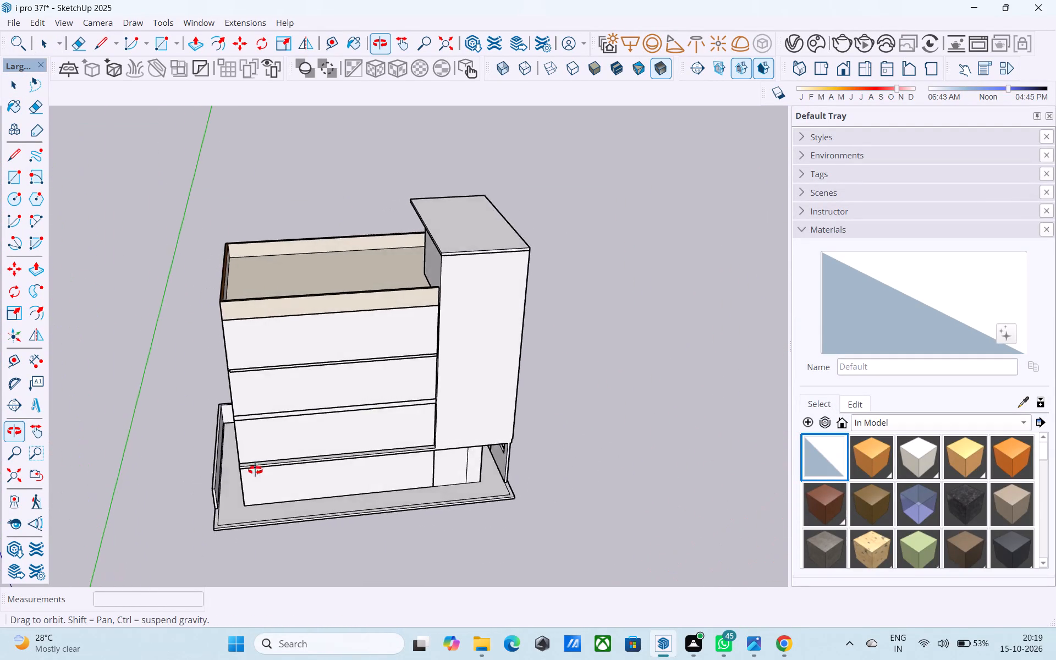
middle_drag(255, 470, 293, 389)
scroll(339, 355, up, 6)
scroll(351, 336, down, 5)
middle_drag(361, 367, 826, 420)
middle_drag(447, 428, 659, 404)
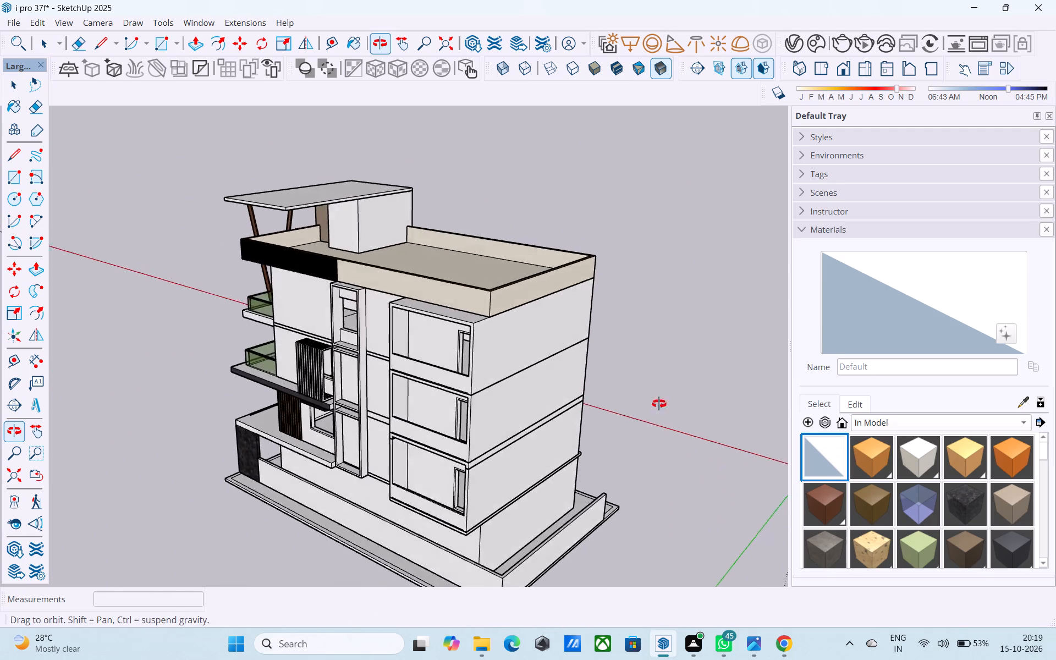
middle_drag(659, 404, 702, 446)
middle_drag(702, 446, 660, 430)
scroll(397, 350, up, 3)
Inside the top-floor wall group, draw a 28' 6" line from the window strip frame's top wall corner to the opposite blank wall's top edge.
key(l)
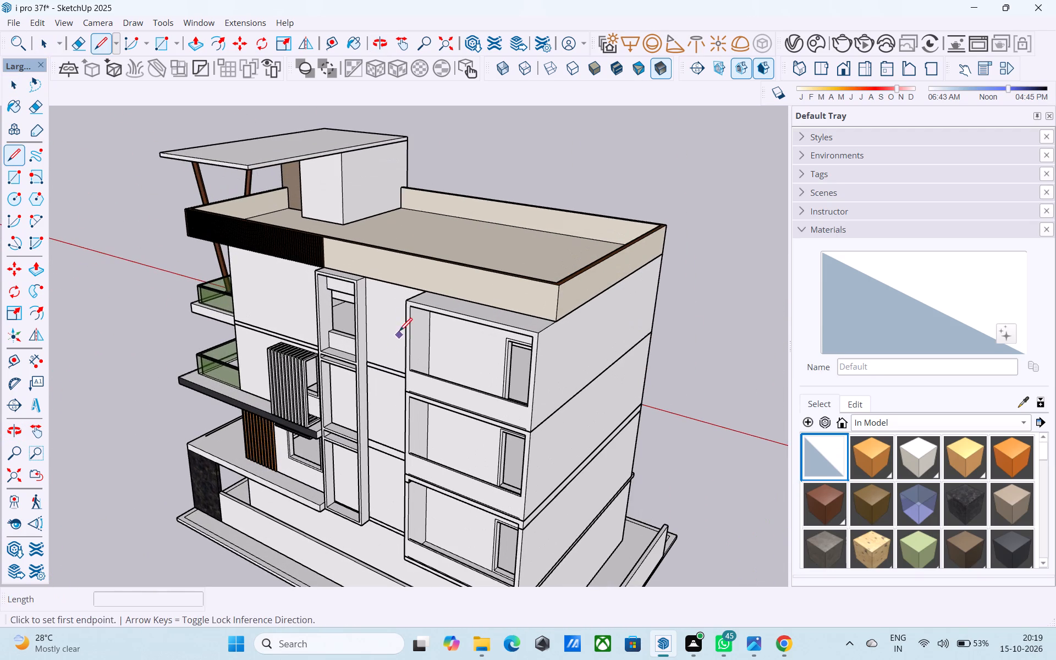
key(space)
double_click(367, 279)
scroll(366, 279, up, 3)
double_click(362, 282)
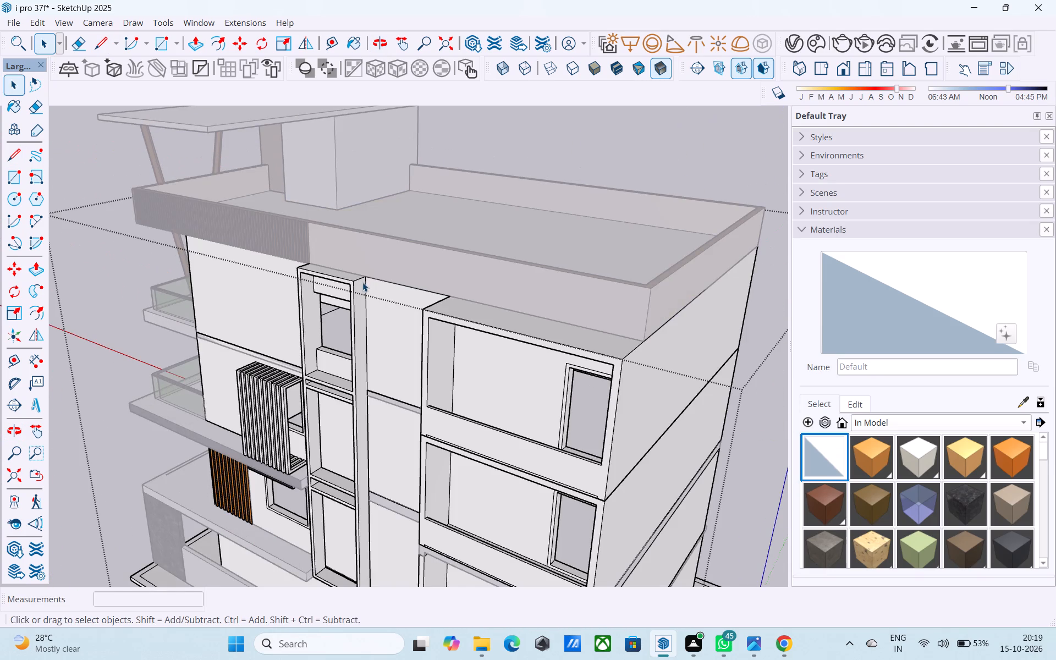
click(366, 278)
triple_click(366, 279)
click(366, 278)
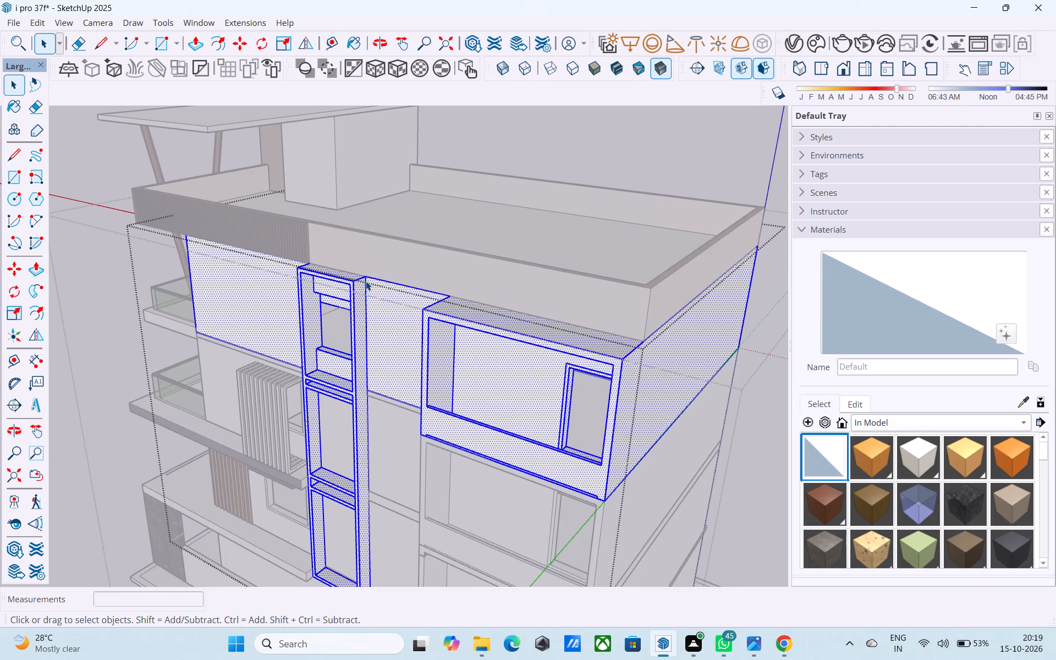
click(369, 296)
click(364, 278)
scroll(365, 277, up, 5)
key(l)
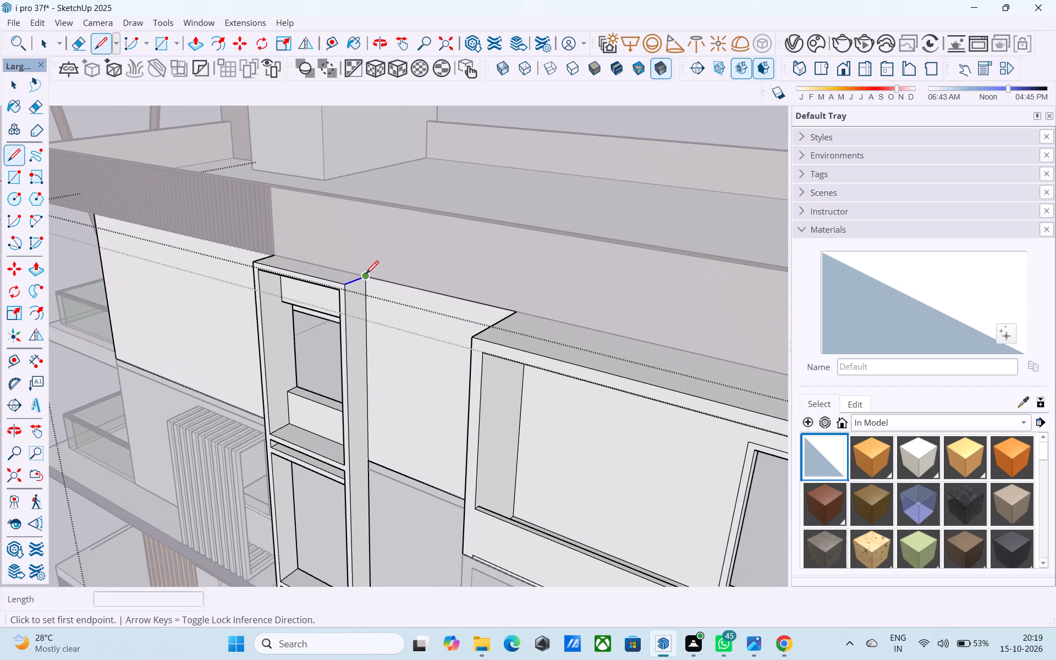
click(366, 275)
scroll(514, 233, down, 1)
middle_drag(514, 233, 201, 283)
scroll(201, 283, down, 7)
middle_drag(418, 283, 197, 263)
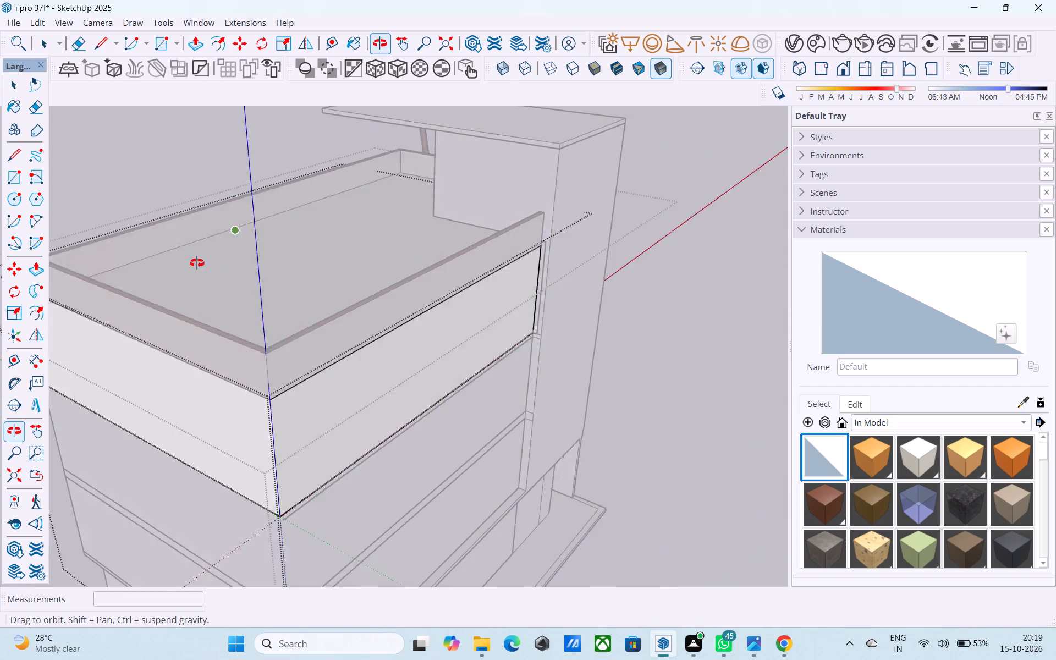
middle_drag(197, 263, 183, 267)
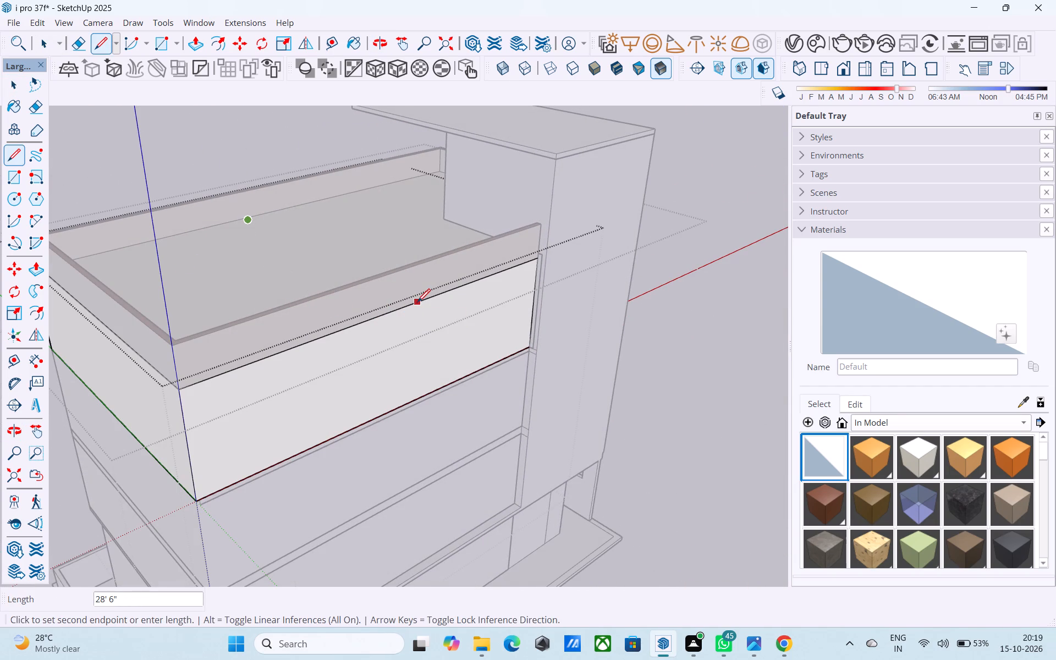
scroll(417, 303, up, 6)
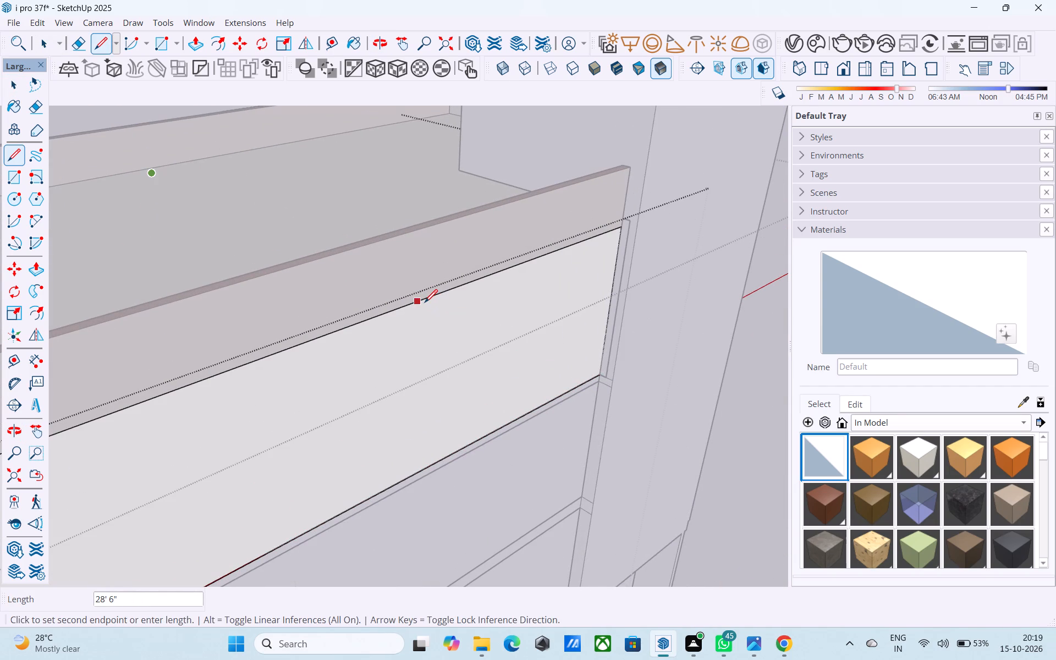
click(425, 304)
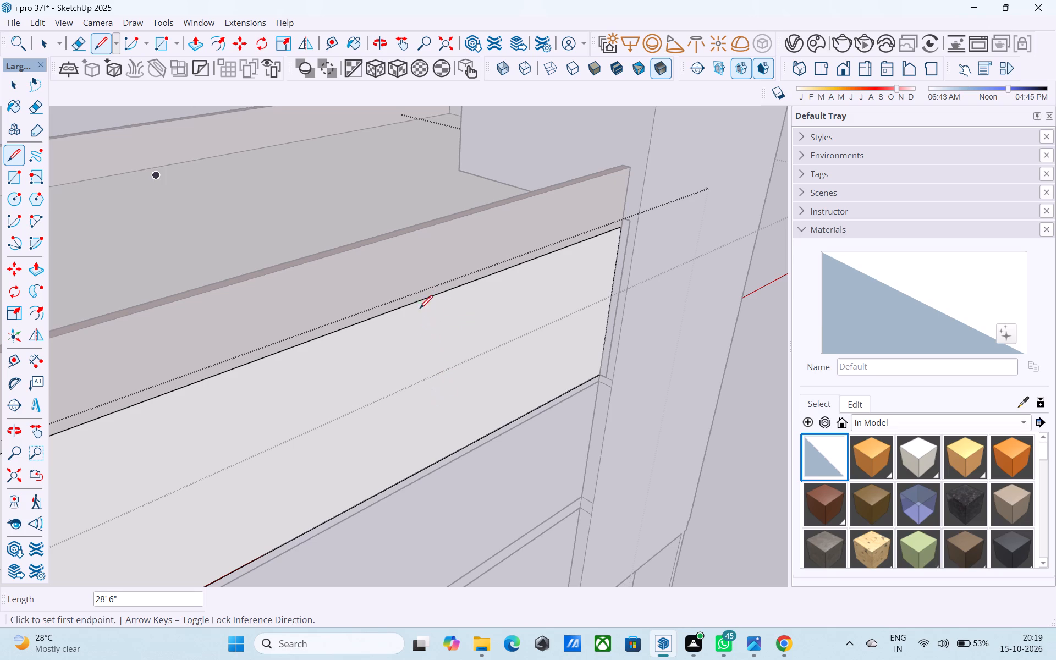
Draw a vertical line about 10' long down the opposite blank top-floor wall, from the cross line's endpoint to the wall's bottom edge.
click(416, 303)
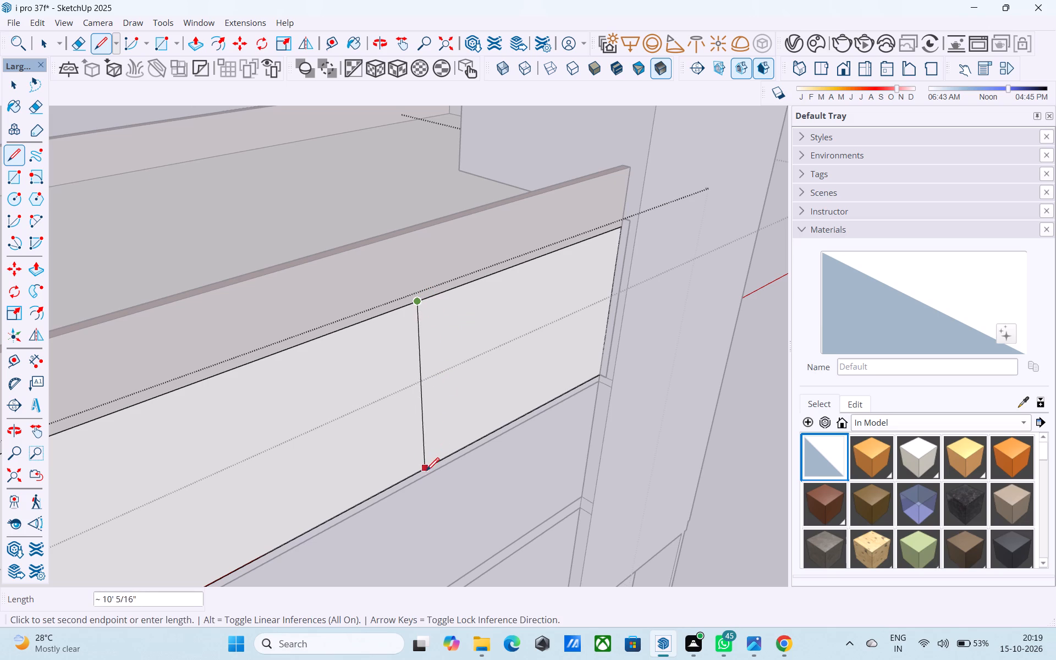
click(415, 474)
scroll(454, 335, up, 1)
middle_drag(454, 335, 740, 353)
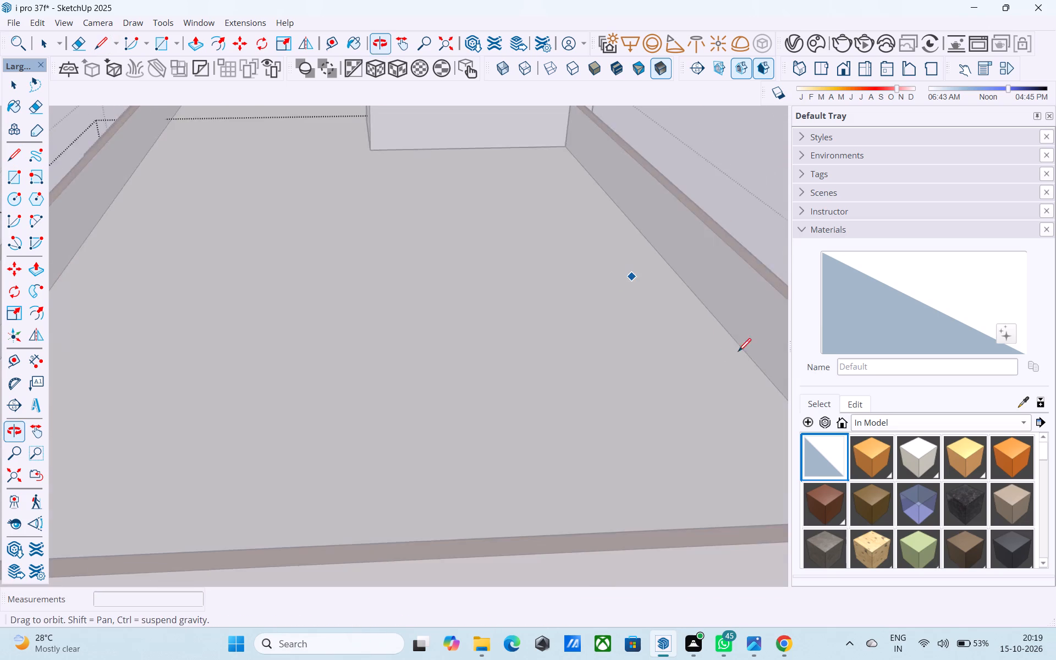
scroll(542, 346, down, 6)
middle_drag(308, 370, 0, 292)
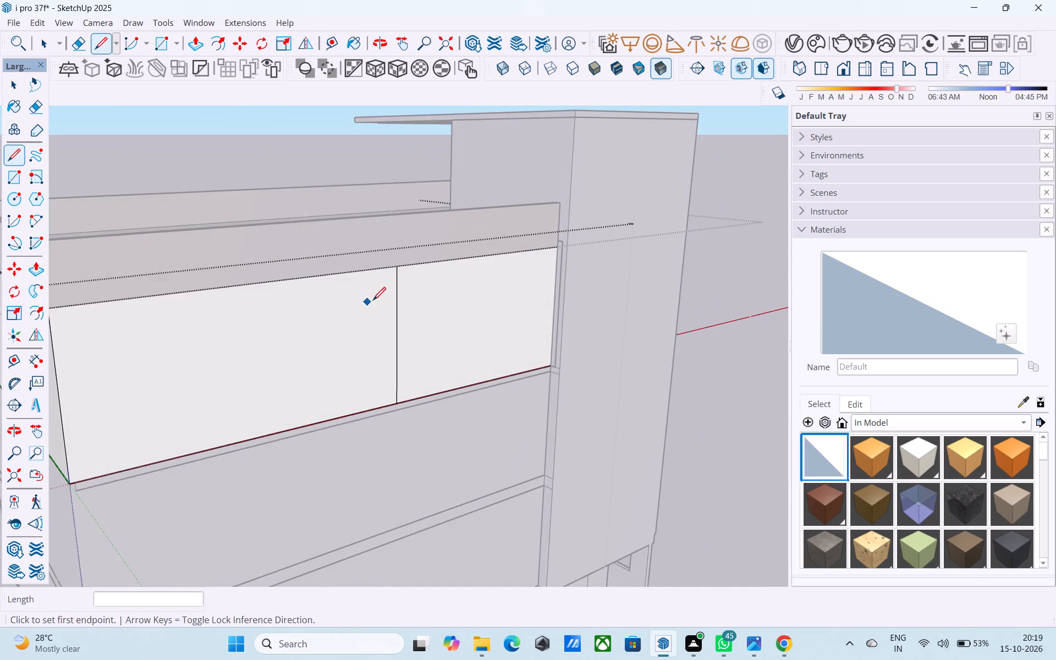
middle_drag(373, 301, 258, 330)
scroll(261, 328, up, 8)
key(space)
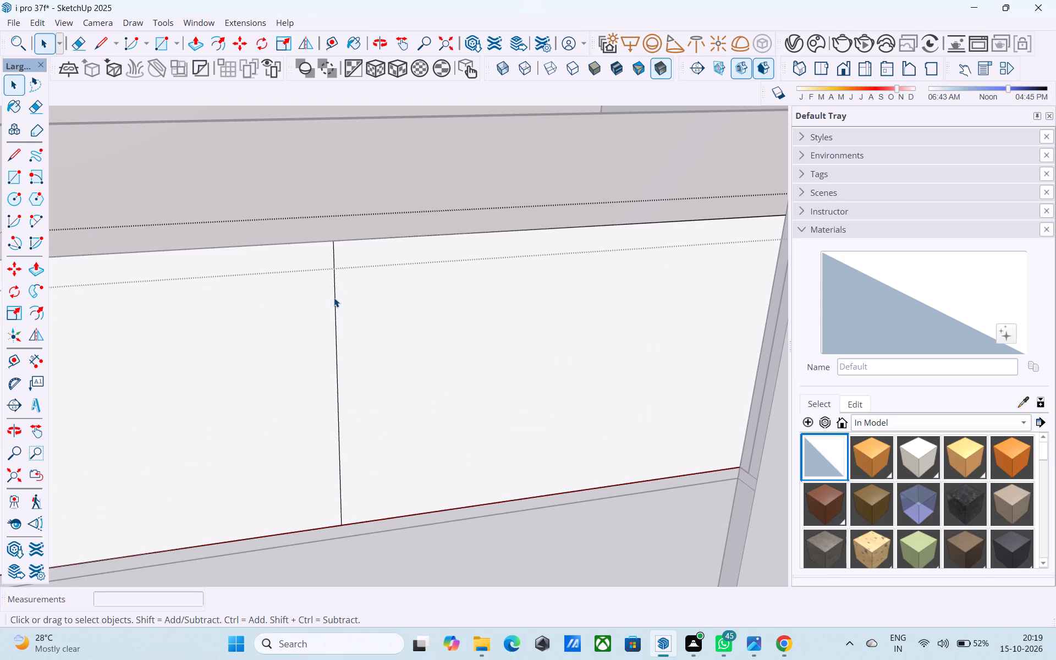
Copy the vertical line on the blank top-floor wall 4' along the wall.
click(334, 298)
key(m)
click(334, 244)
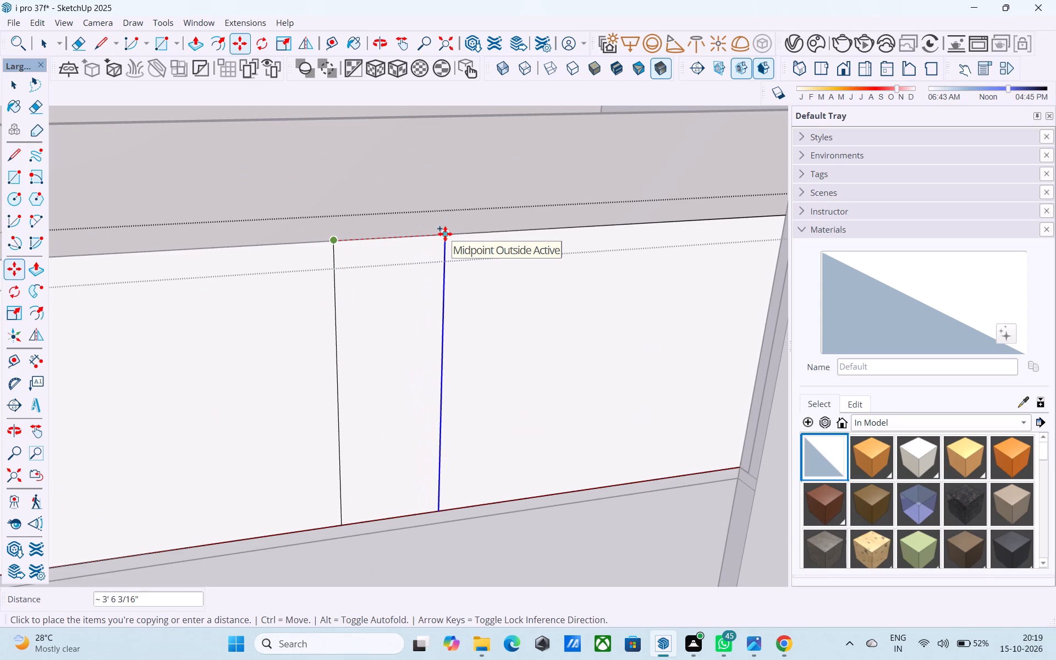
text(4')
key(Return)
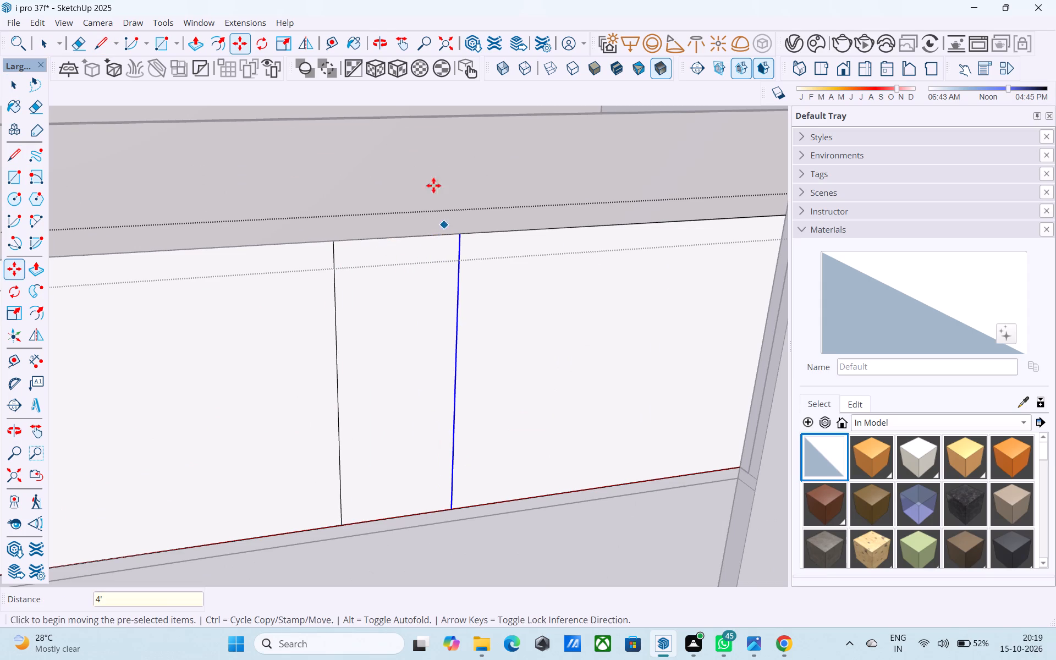
Examine the facade's window strip against the two vertical lines on the opposite blank wall.
scroll(429, 195, down, 16)
middle_drag(381, 296, 756, 375)
middle_drag(222, 287, 446, 284)
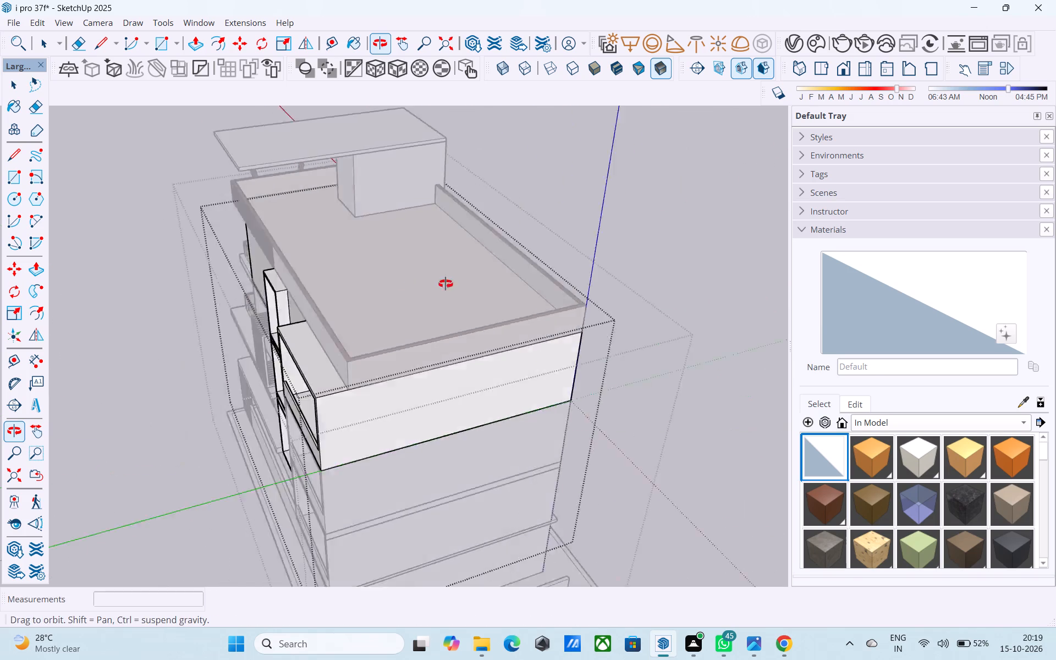
middle_drag(446, 284, 719, 227)
scroll(508, 255, up, 8)
middle_drag(397, 271, 339, 239)
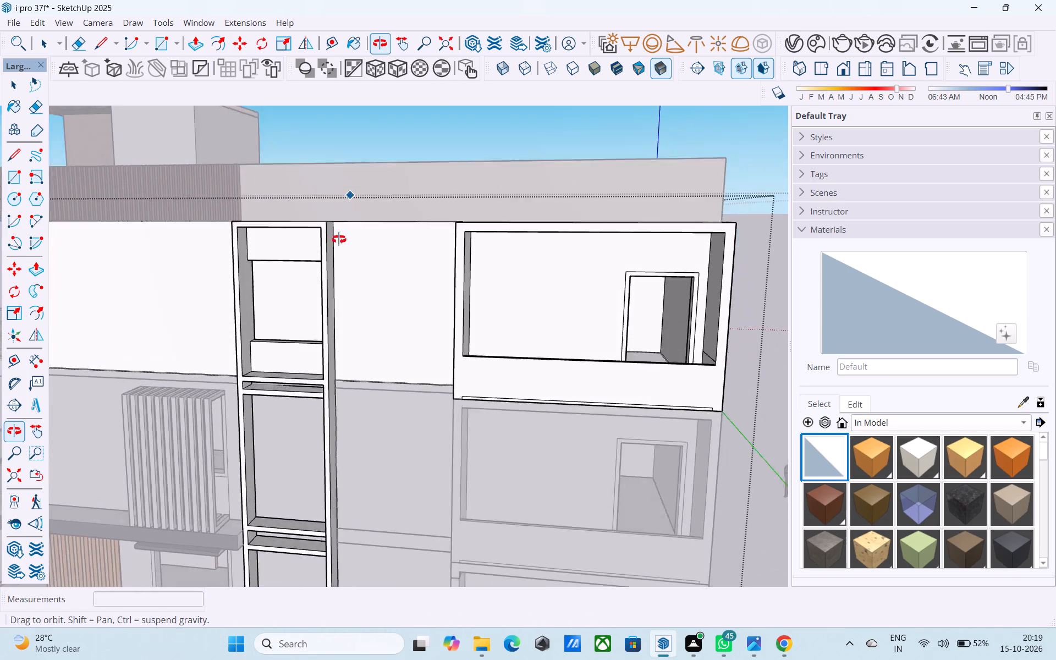
middle_drag(339, 239, 66, 301)
middle_drag(262, 206, 0, 162)
middle_drag(728, 255, 372, 257)
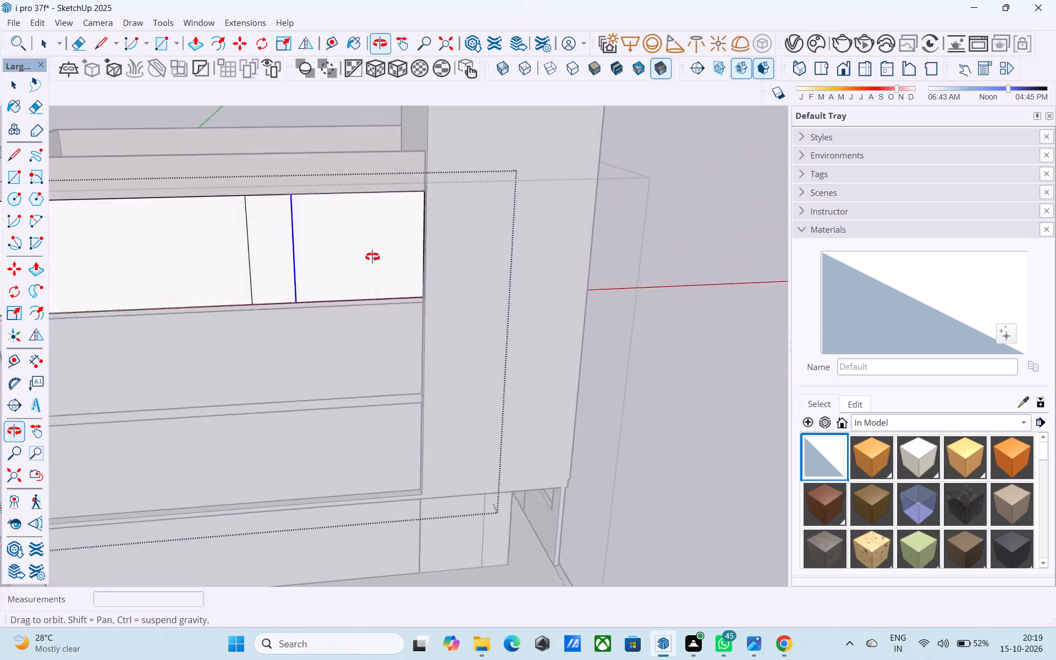
middle_drag(372, 257, 362, 257)
middle_drag(250, 242, 1014, 243)
middle_drag(605, 241, 772, 244)
scroll(599, 243, up, 4)
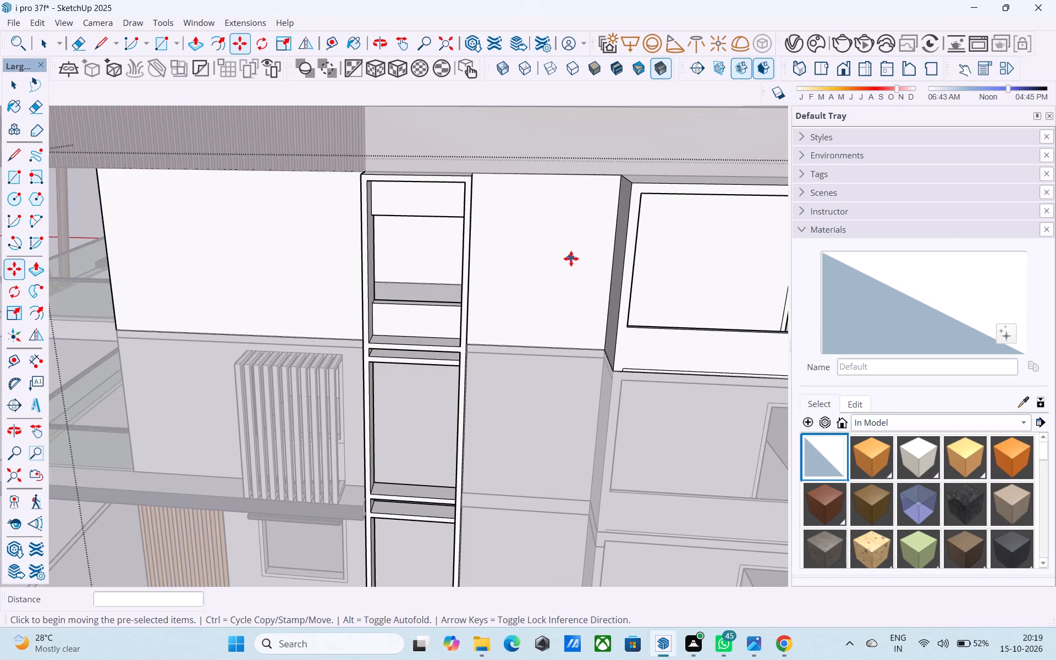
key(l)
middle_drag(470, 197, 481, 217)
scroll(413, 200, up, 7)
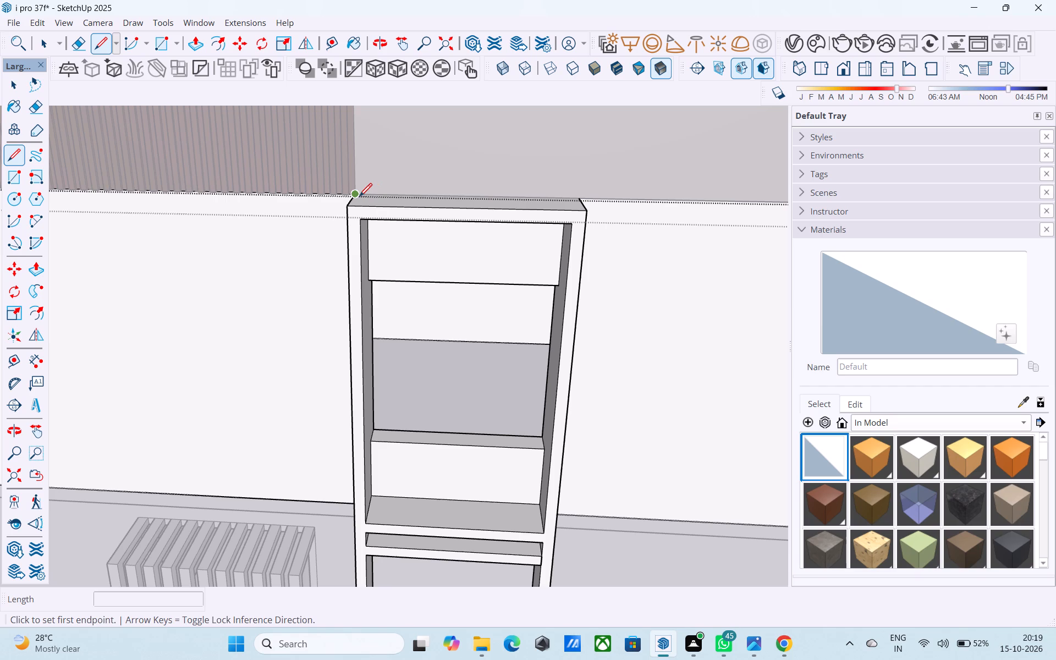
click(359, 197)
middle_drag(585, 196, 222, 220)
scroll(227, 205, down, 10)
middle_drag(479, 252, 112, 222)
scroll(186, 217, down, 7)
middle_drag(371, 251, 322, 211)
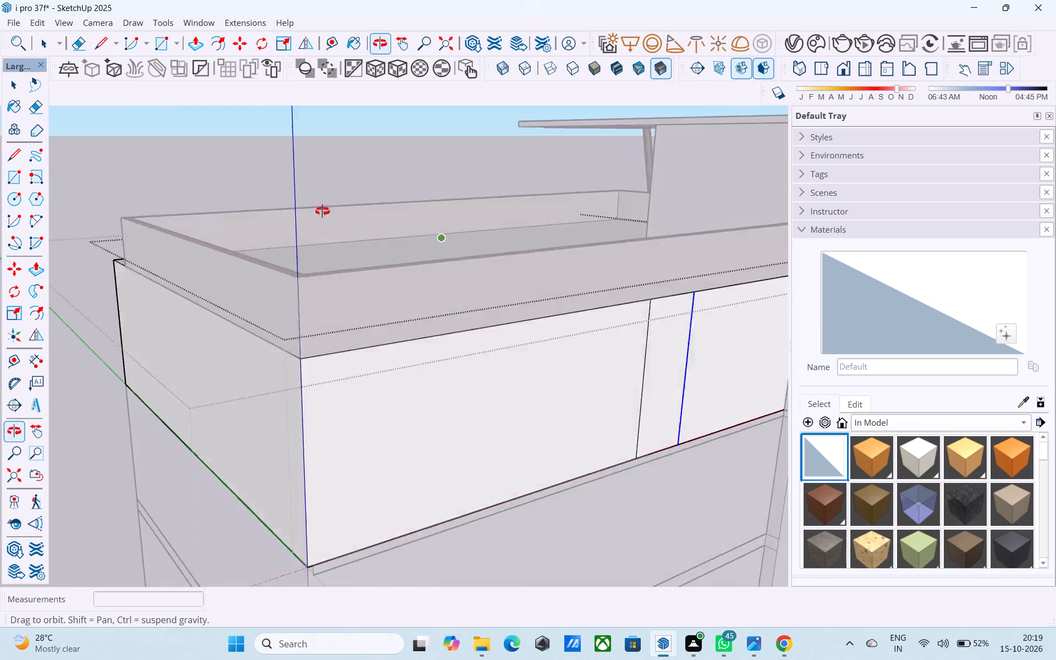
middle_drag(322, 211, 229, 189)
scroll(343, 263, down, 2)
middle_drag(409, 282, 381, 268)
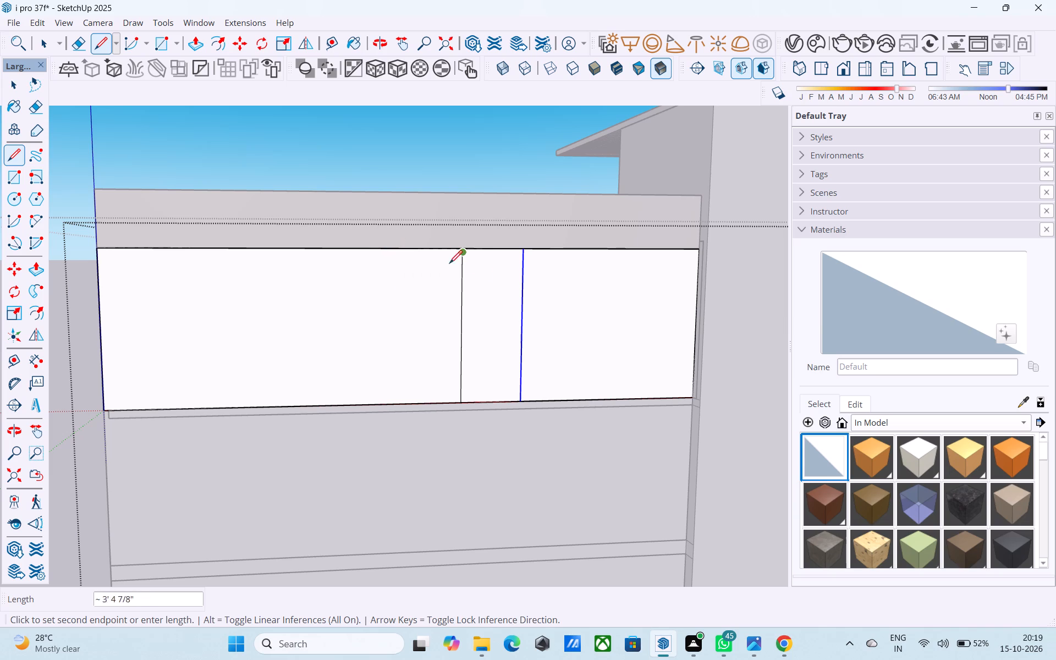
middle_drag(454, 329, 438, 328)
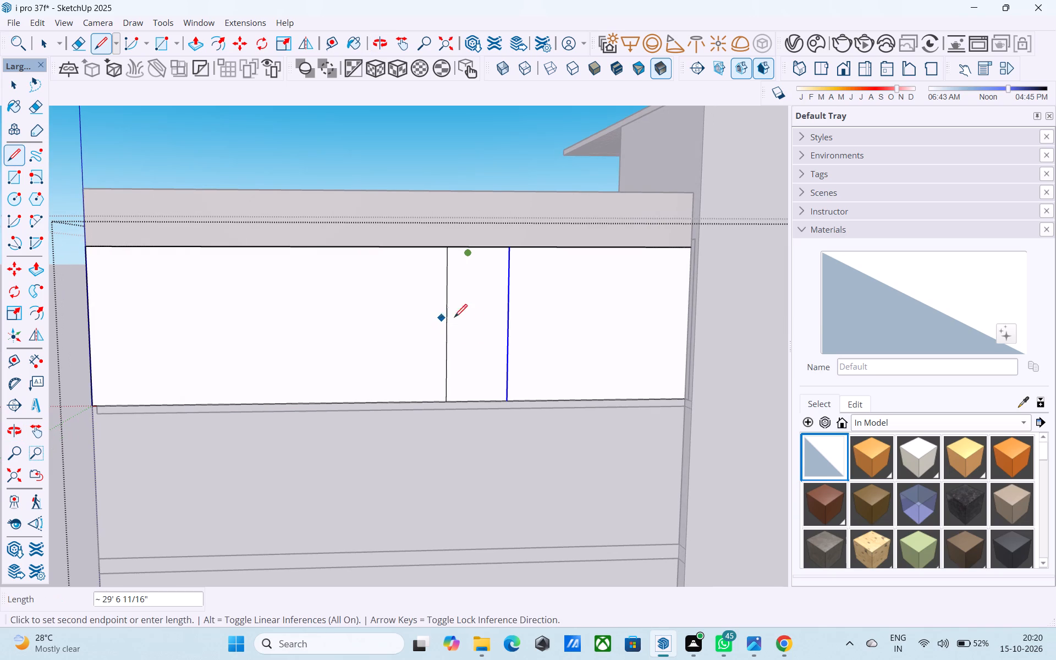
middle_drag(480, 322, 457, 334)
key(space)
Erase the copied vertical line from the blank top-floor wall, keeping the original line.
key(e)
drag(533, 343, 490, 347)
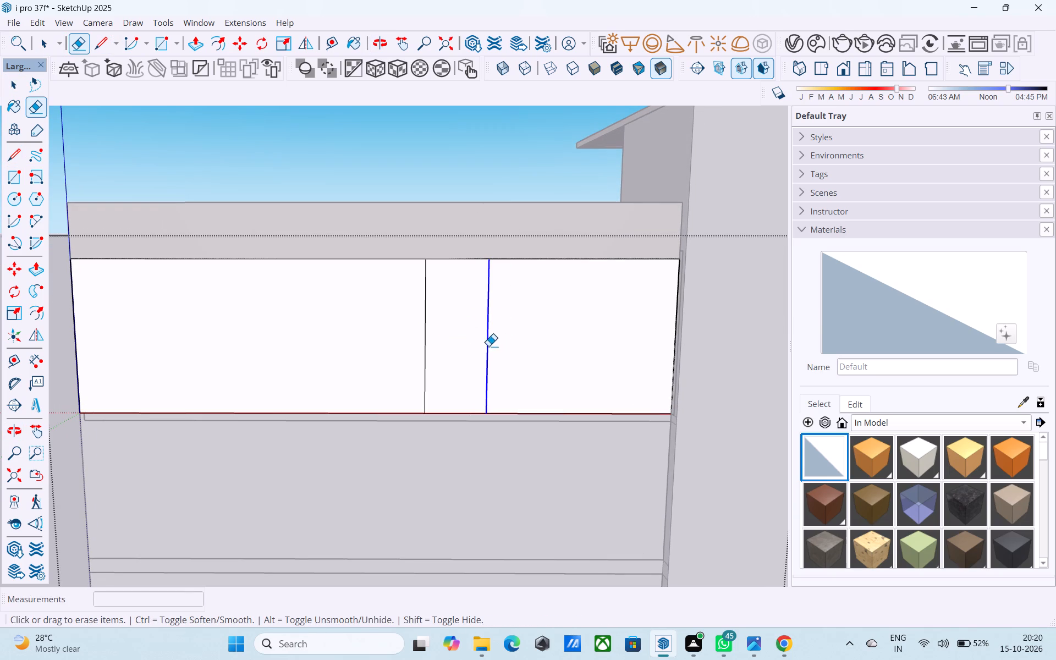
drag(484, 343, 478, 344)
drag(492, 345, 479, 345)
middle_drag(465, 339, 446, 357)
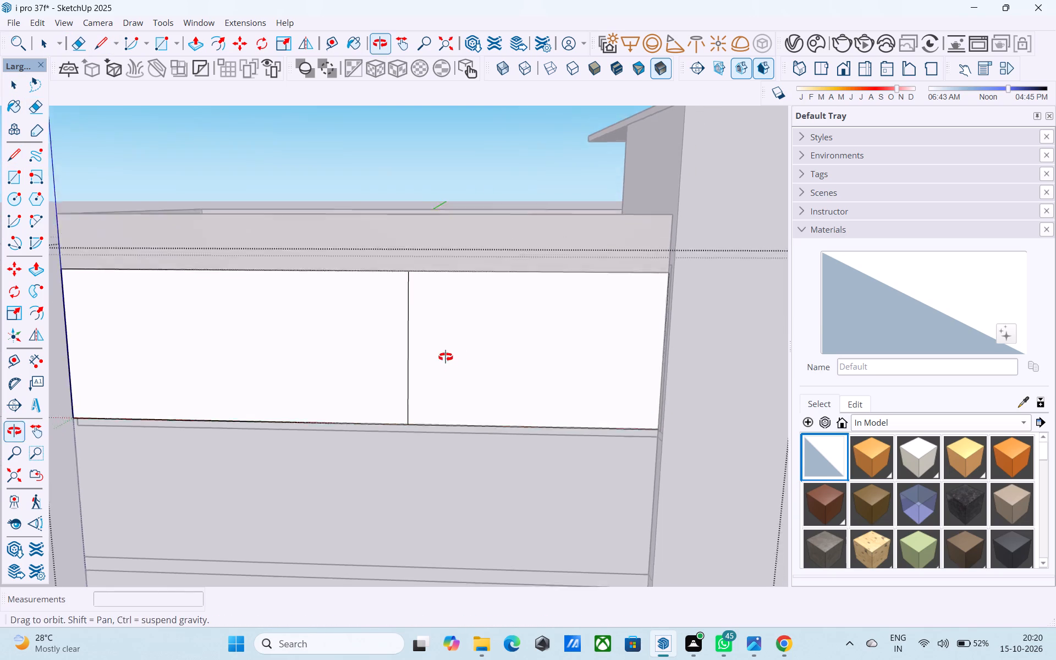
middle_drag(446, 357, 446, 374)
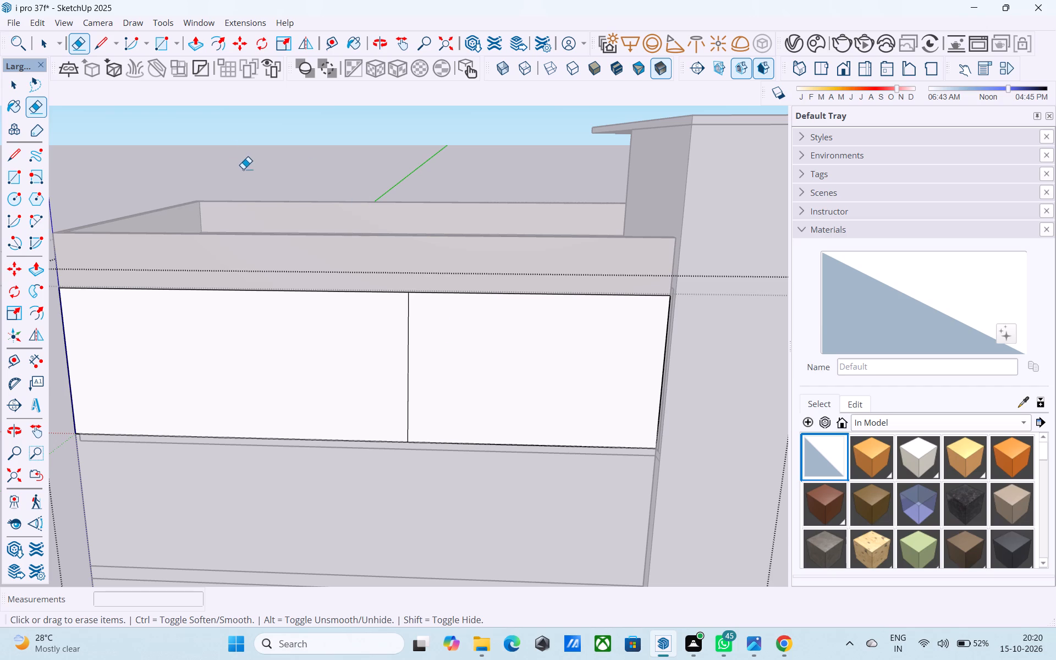
Copy the vertical line 6' along the blank top-floor wall to outline a panel.
click(91, 38)
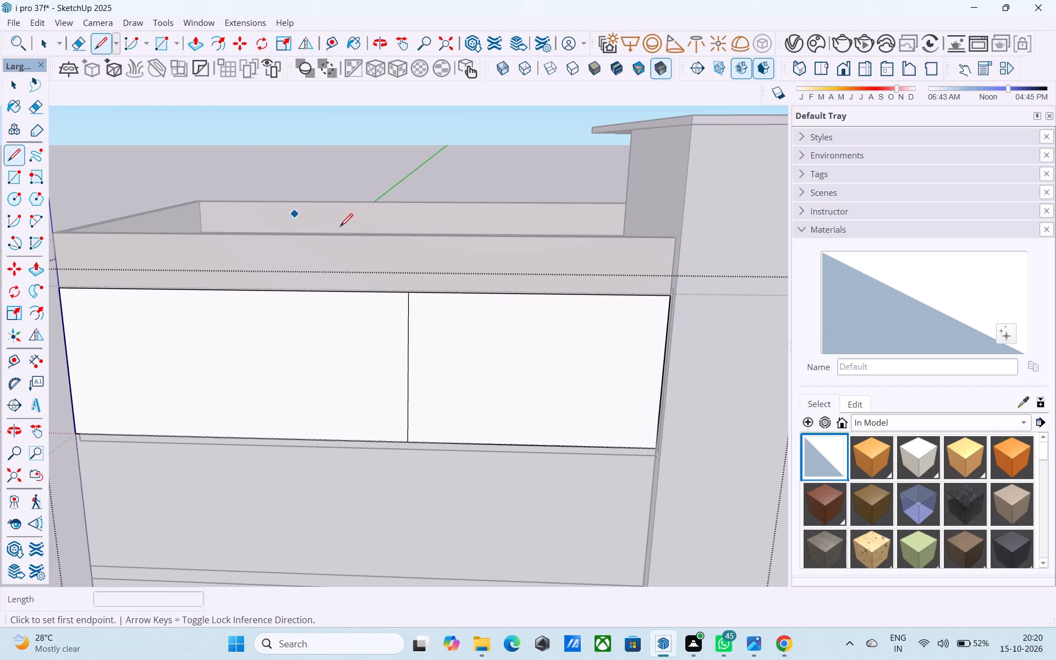
key(space)
scroll(413, 317, up, 3)
click(406, 316)
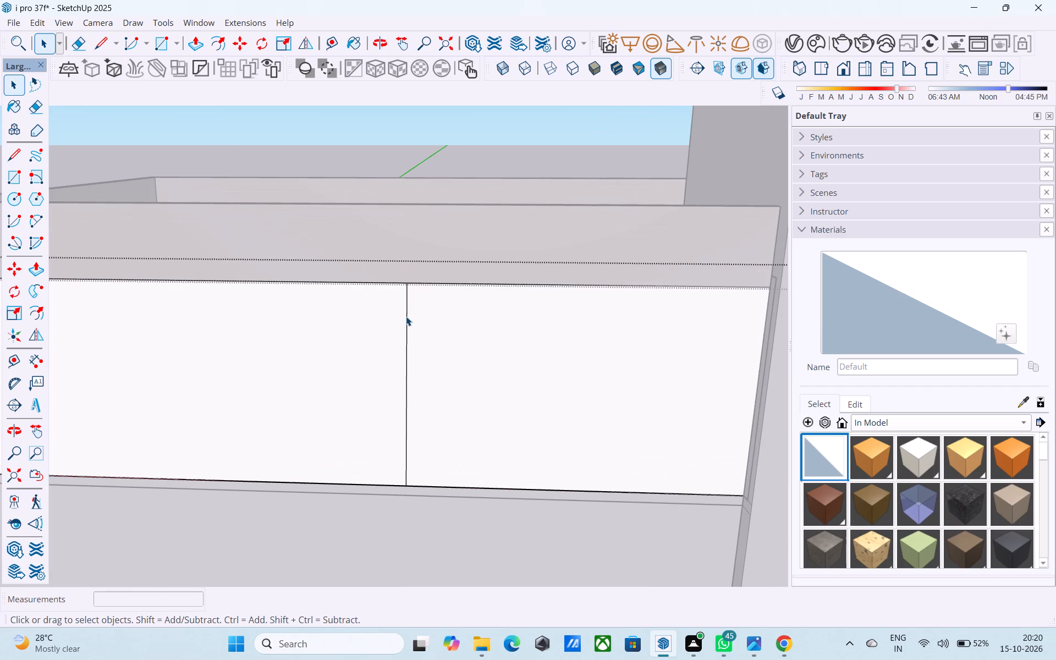
key(m)
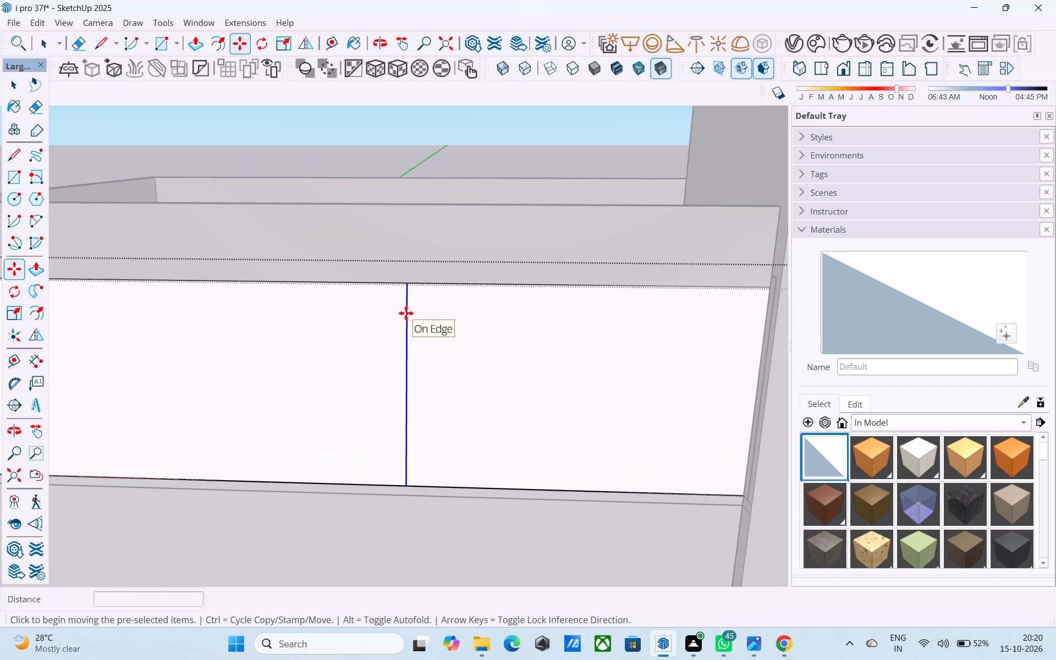
click(406, 486)
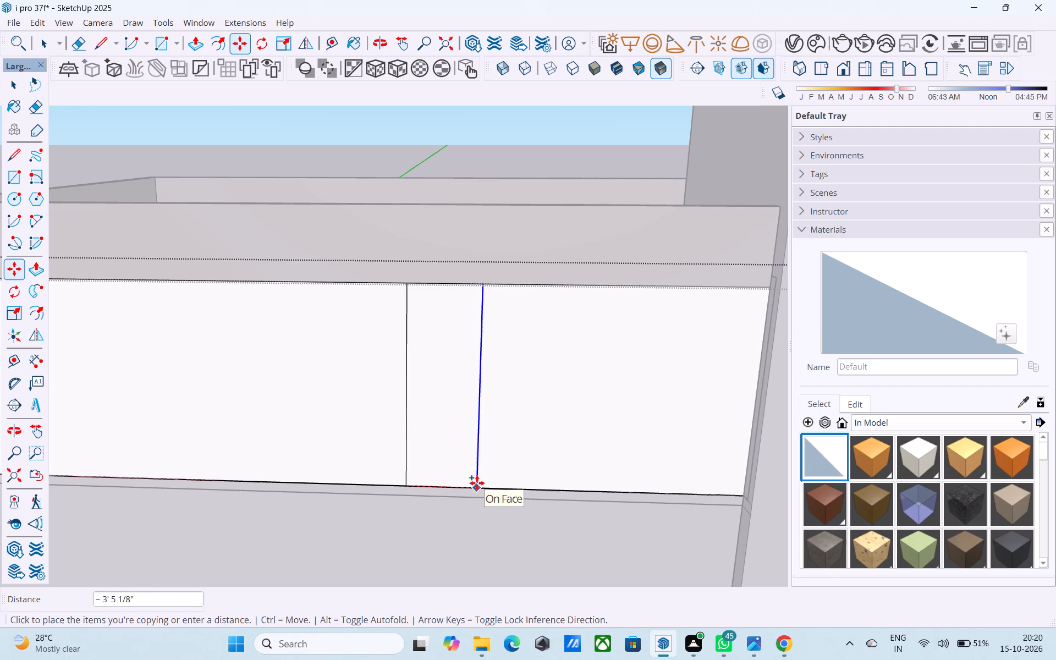
text(6')
key(Return)
key(space)
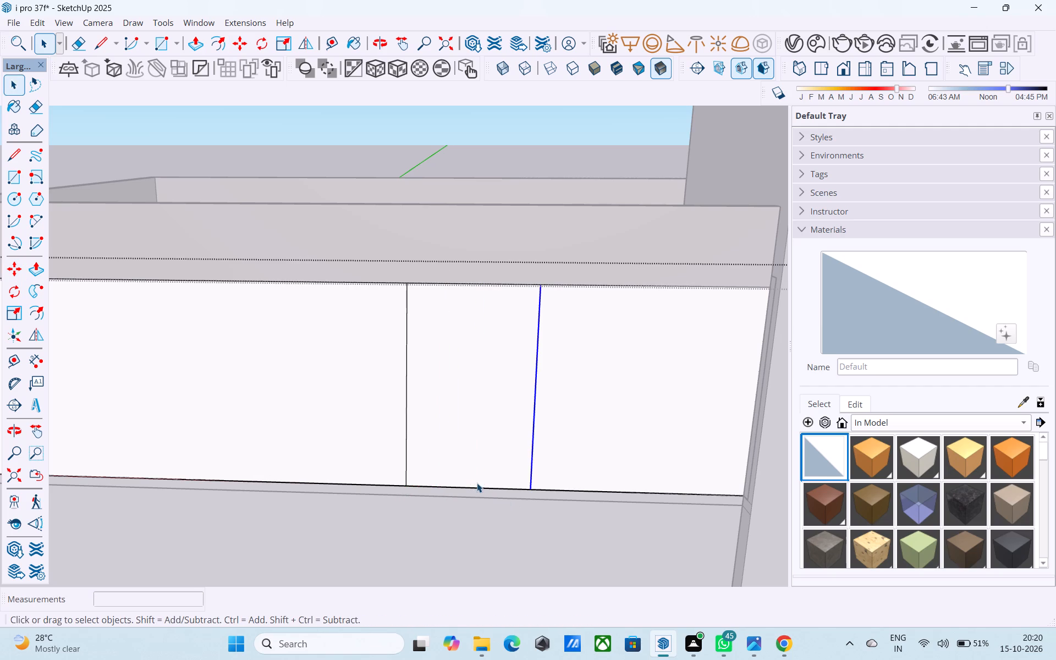
Offset the outline of the 6' wide panel on the top-floor wall inward by 4".
scroll(399, 458, down, 6)
shift+middle_drag(522, 464, 483, 386)
click(361, 351)
scroll(362, 353, up, 4)
key(f)
click(365, 352)
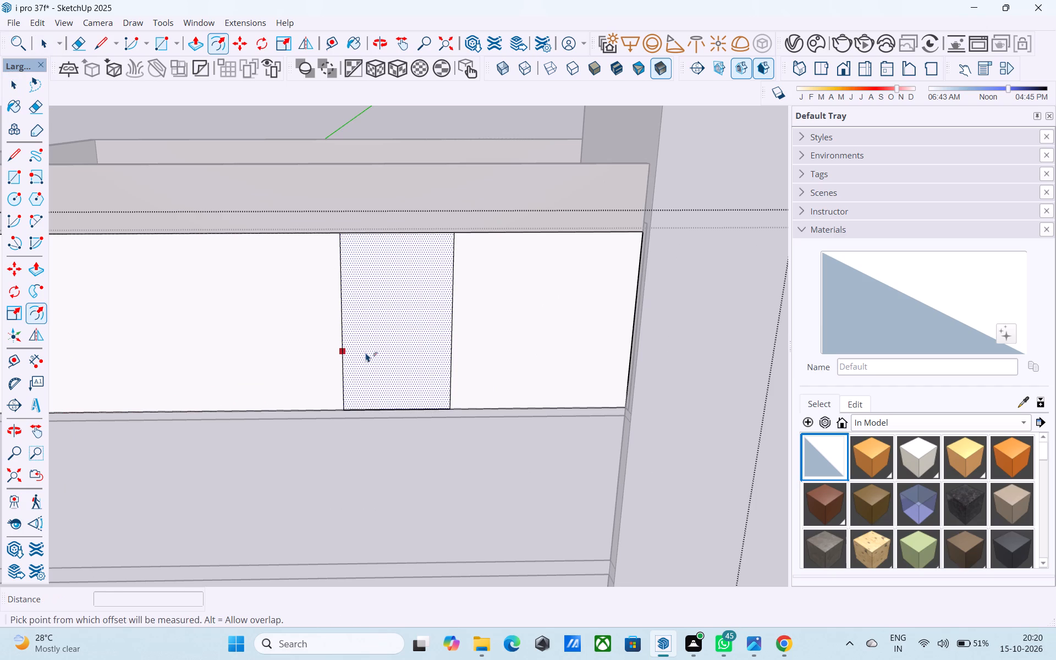
text(2")
key(Return)
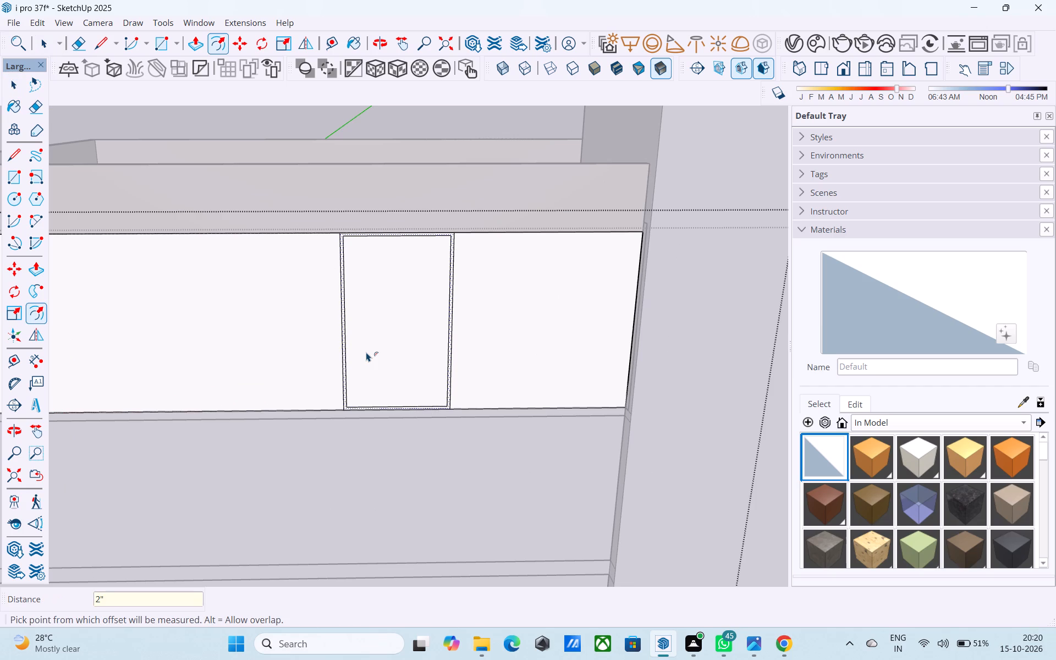
text(4")
key(Return)
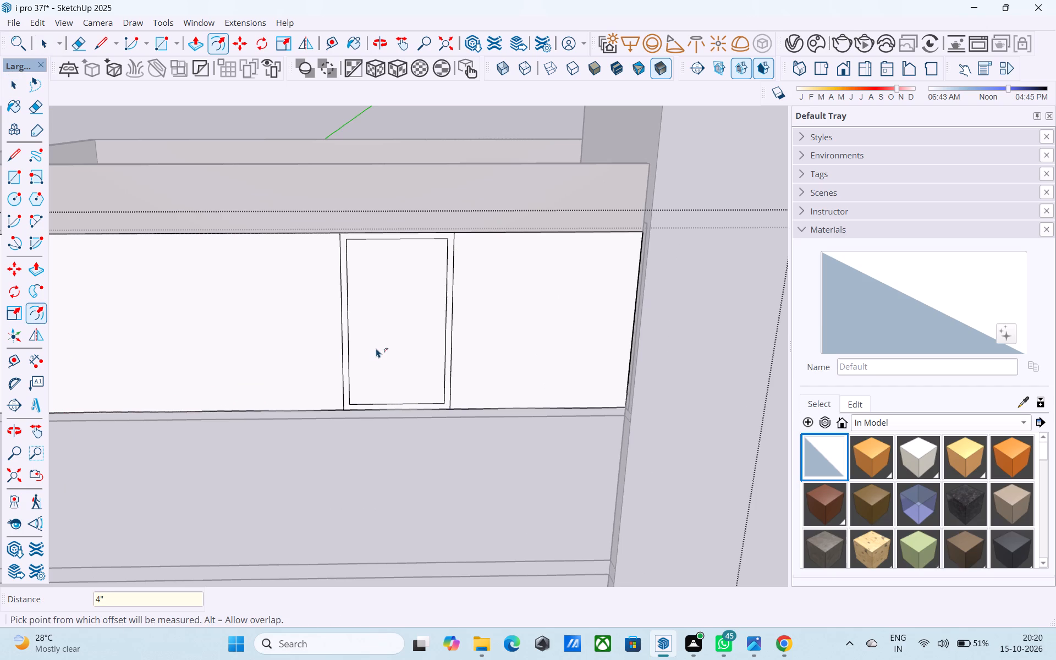
key(space)
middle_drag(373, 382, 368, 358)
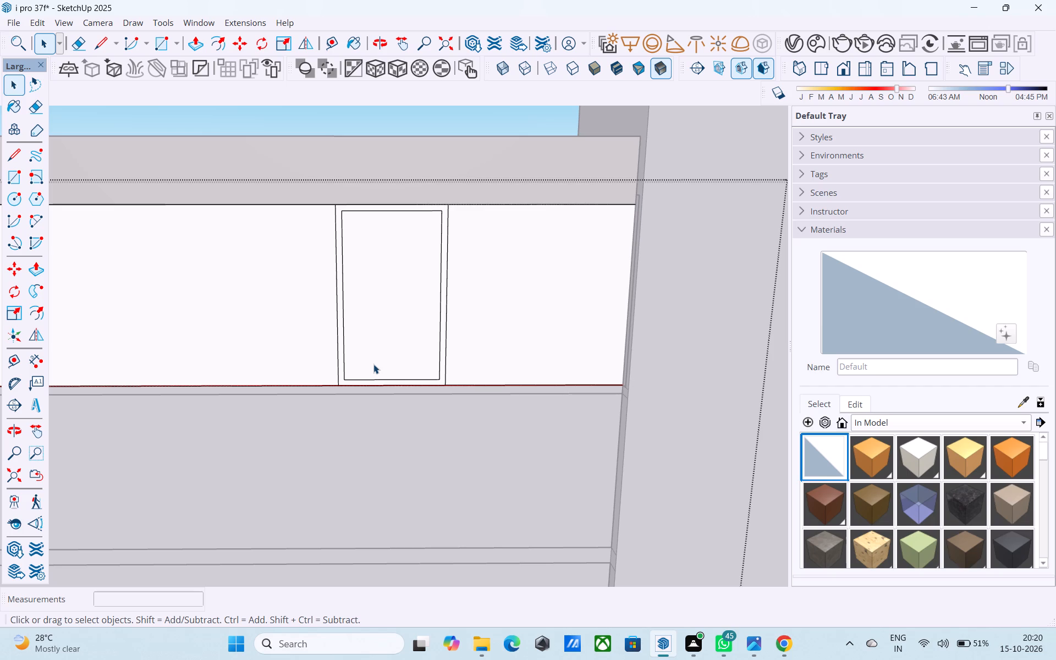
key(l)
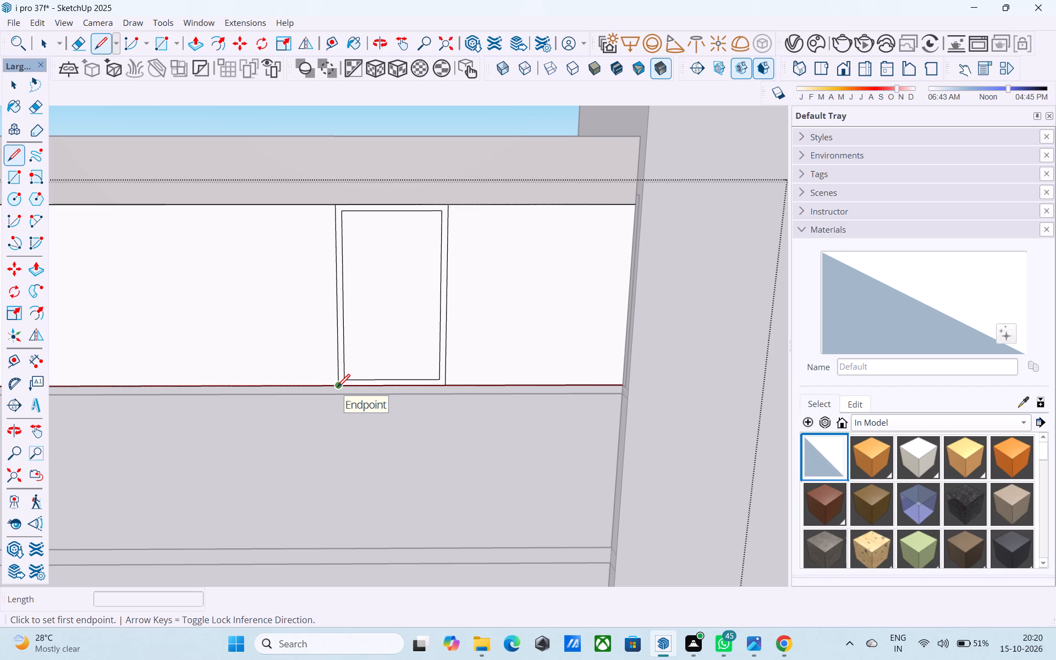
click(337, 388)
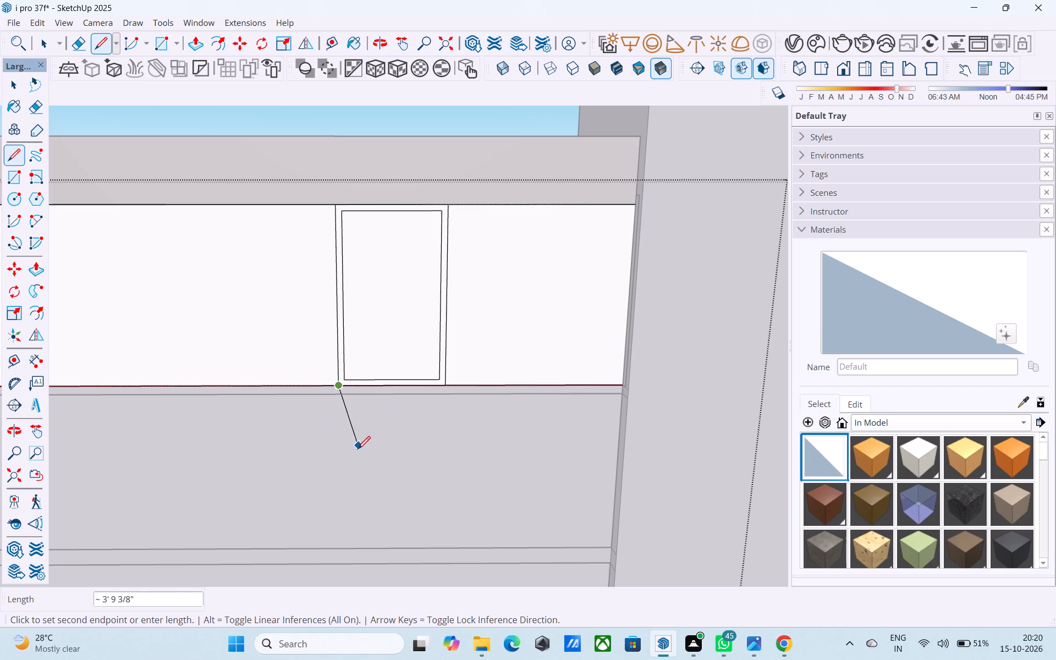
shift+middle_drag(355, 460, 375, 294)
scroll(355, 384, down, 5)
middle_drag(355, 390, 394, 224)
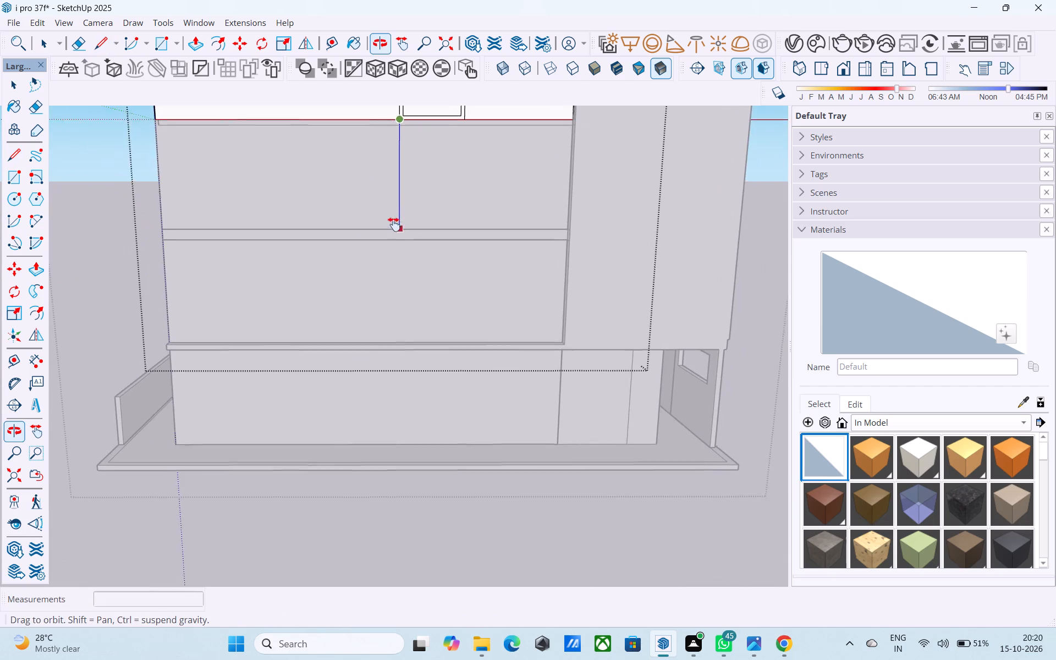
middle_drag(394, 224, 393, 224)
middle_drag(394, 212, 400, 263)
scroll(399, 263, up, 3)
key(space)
In the wall group one floor below, draw a vertical line from the panel frame's outer lower corner to the wall's bottom edge.
double_click(410, 236)
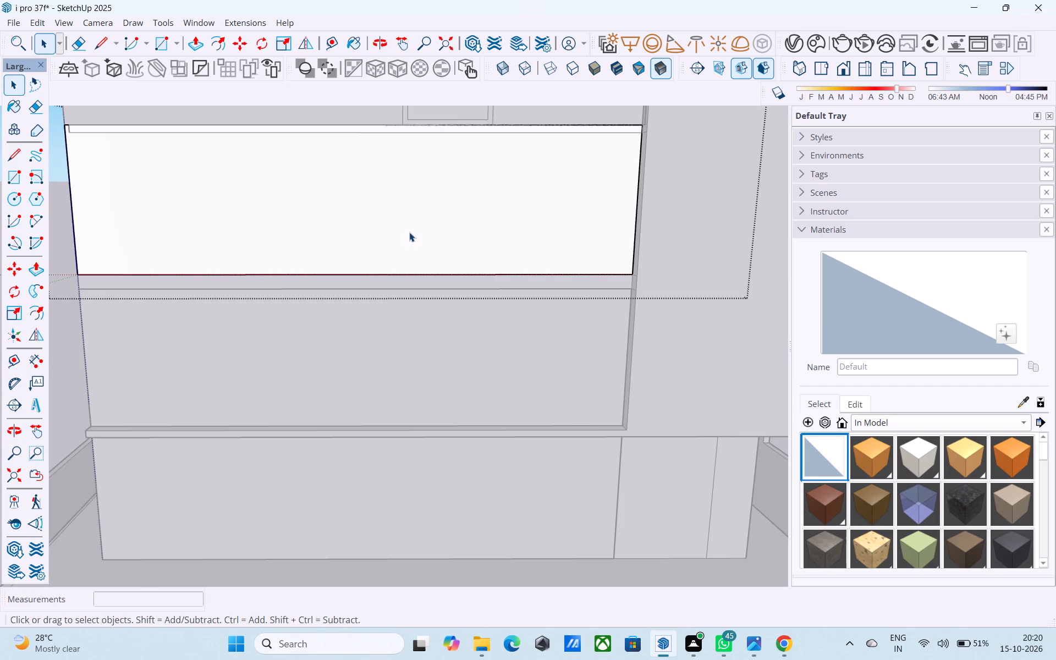
middle_drag(409, 232, 409, 269)
key(l)
click(405, 153)
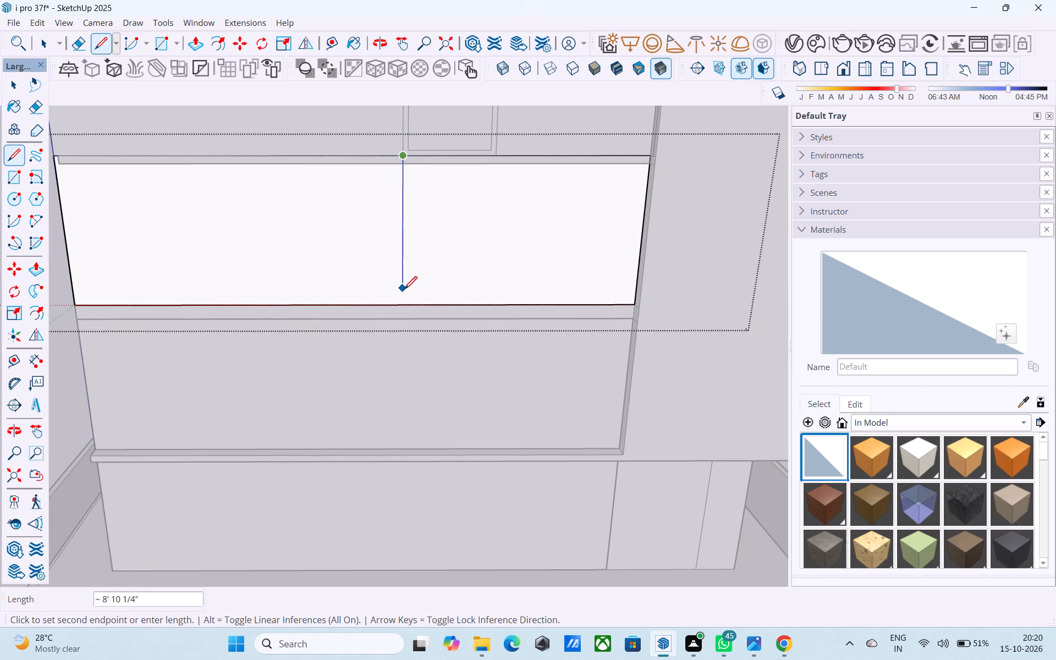
click(405, 307)
key(space)
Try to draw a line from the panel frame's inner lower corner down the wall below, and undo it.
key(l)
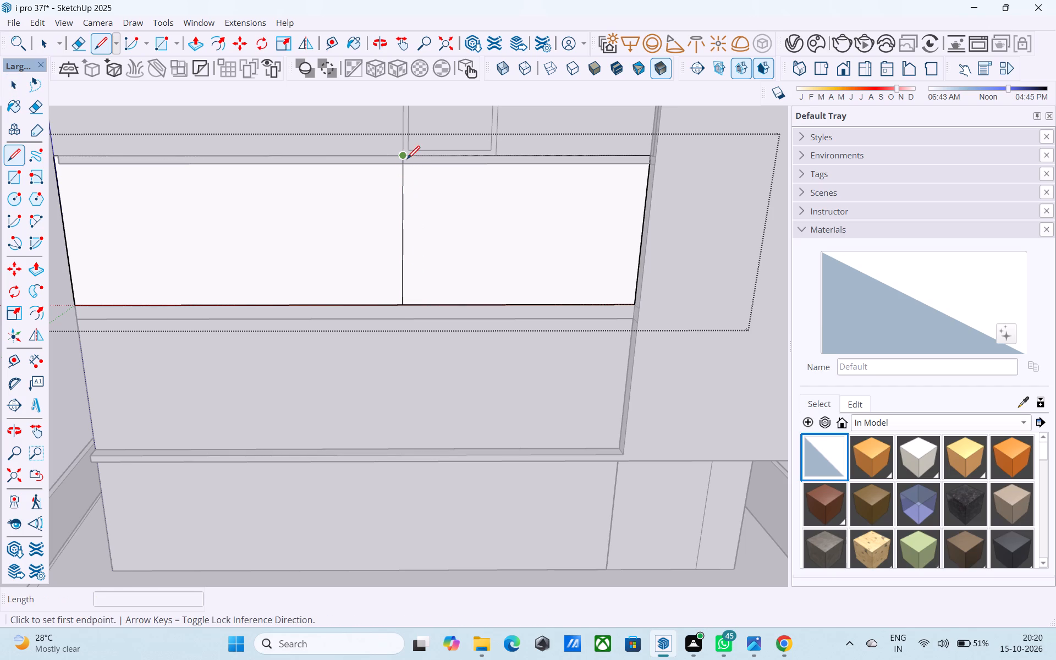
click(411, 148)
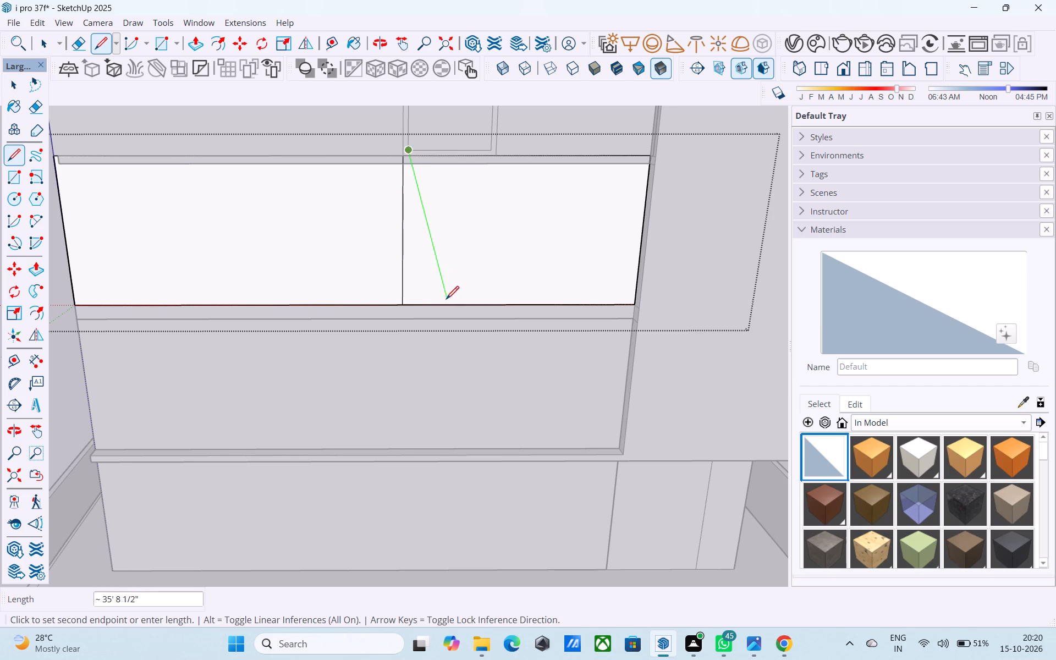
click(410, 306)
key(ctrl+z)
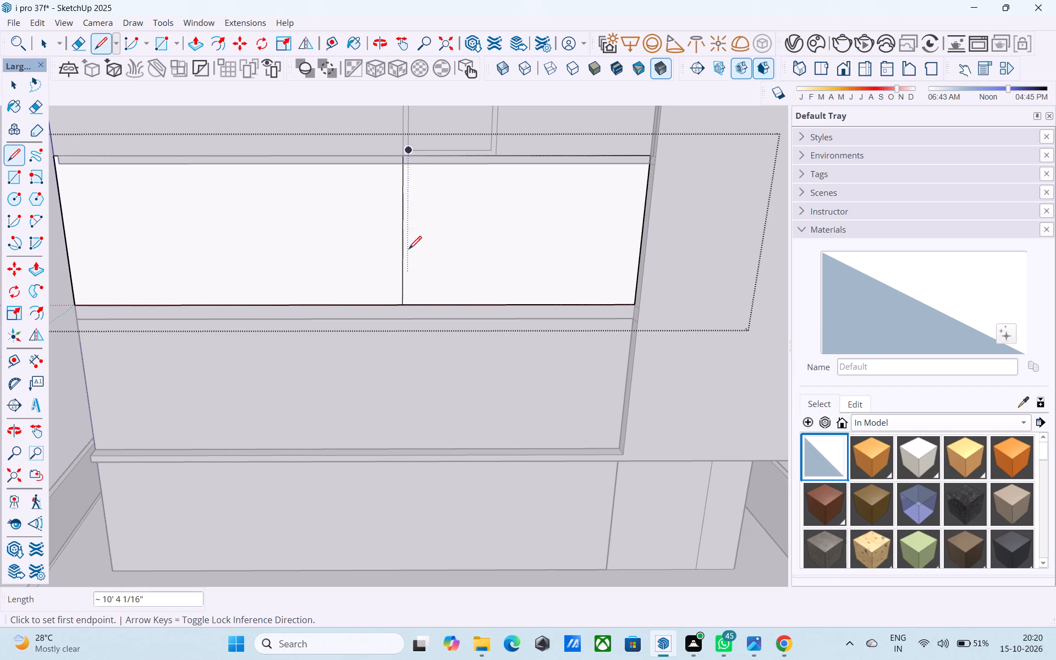
Draw a vertical line about 10' 4" long from the frame's inner lower corner to the lower wall's bottom edge.
click(410, 152)
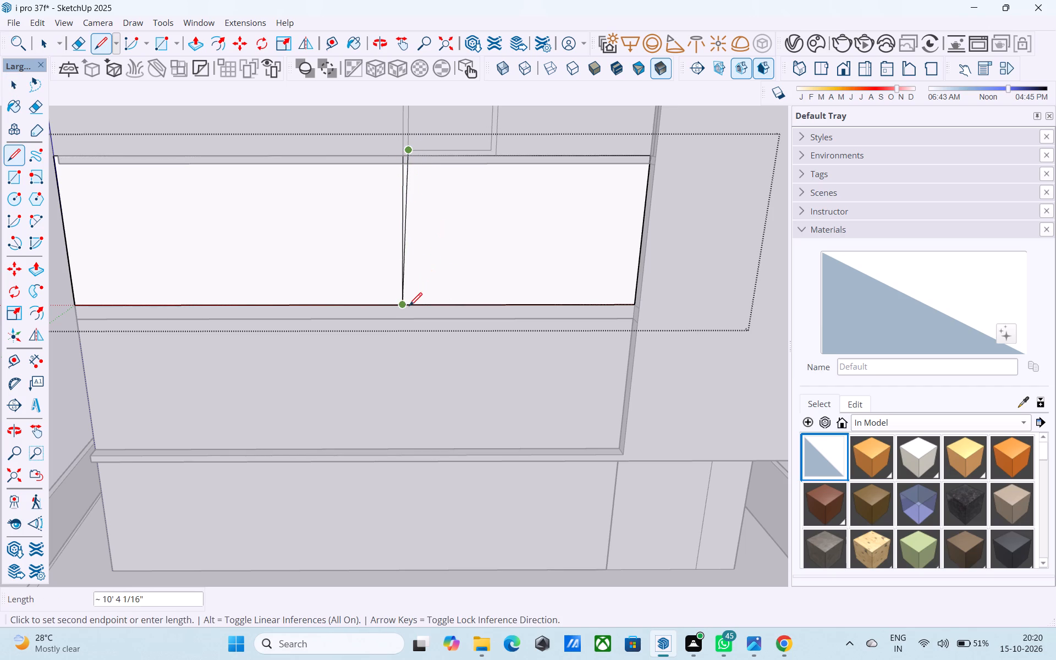
click(410, 306)
key(space)
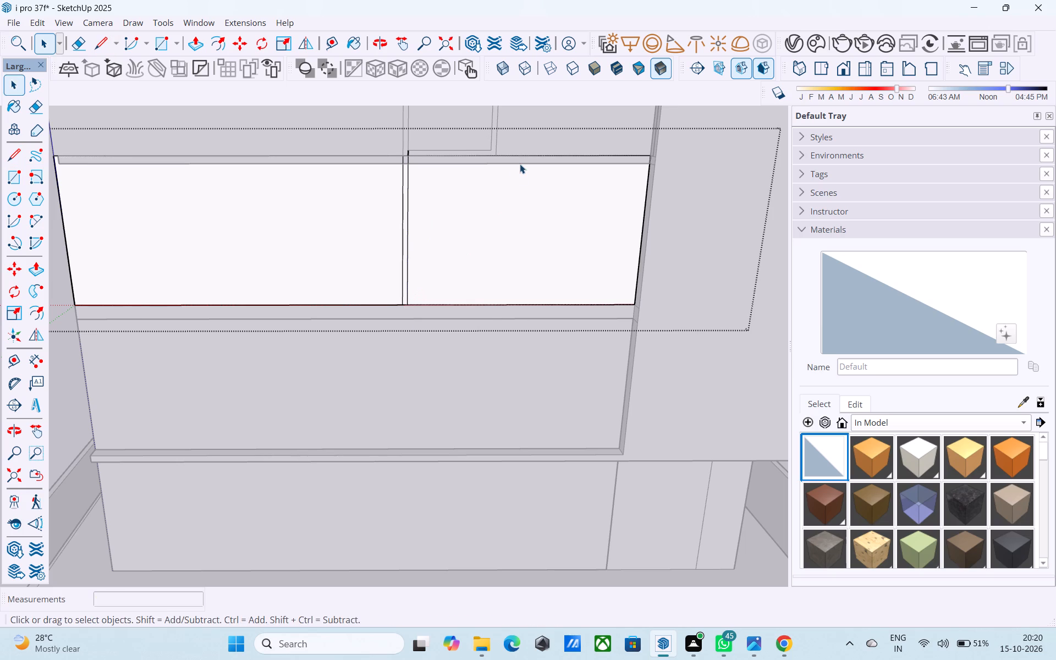
Draw vertical lines about 10' and 10' 4" long from the frame's tower-side outer and inner lower corners to the lower wall's bottom edge.
key(l)
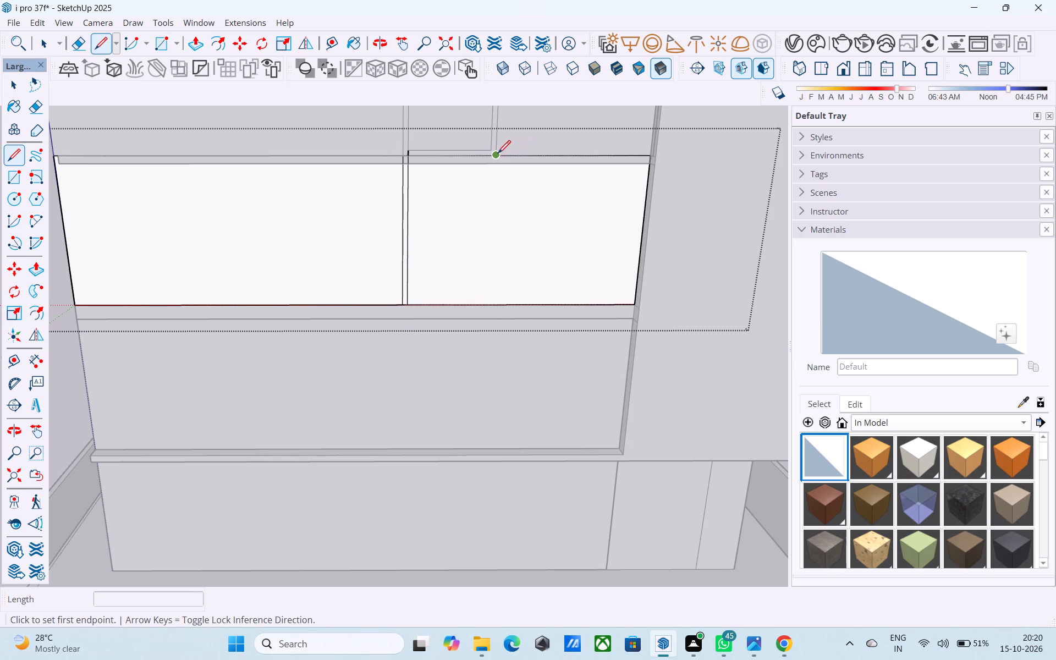
click(498, 155)
click(494, 307)
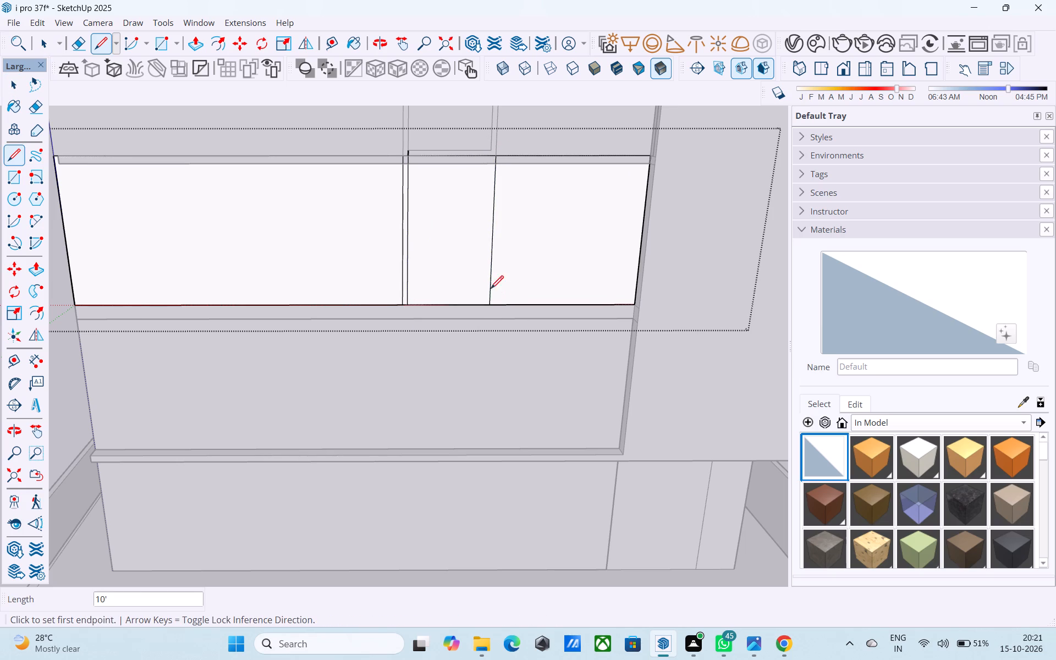
click(488, 150)
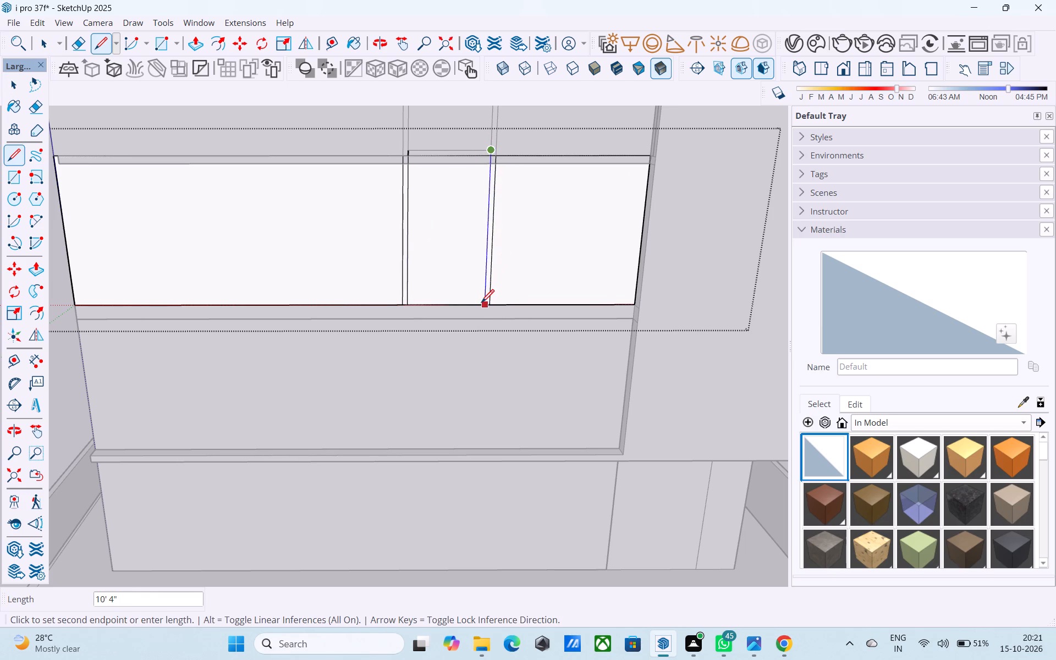
click(481, 304)
key(space)
Draw a 9' 6" by 4" rectangle over the lower wall's vertical strip farther from the tower, and a matching one over the tower-side strip.
click(466, 265)
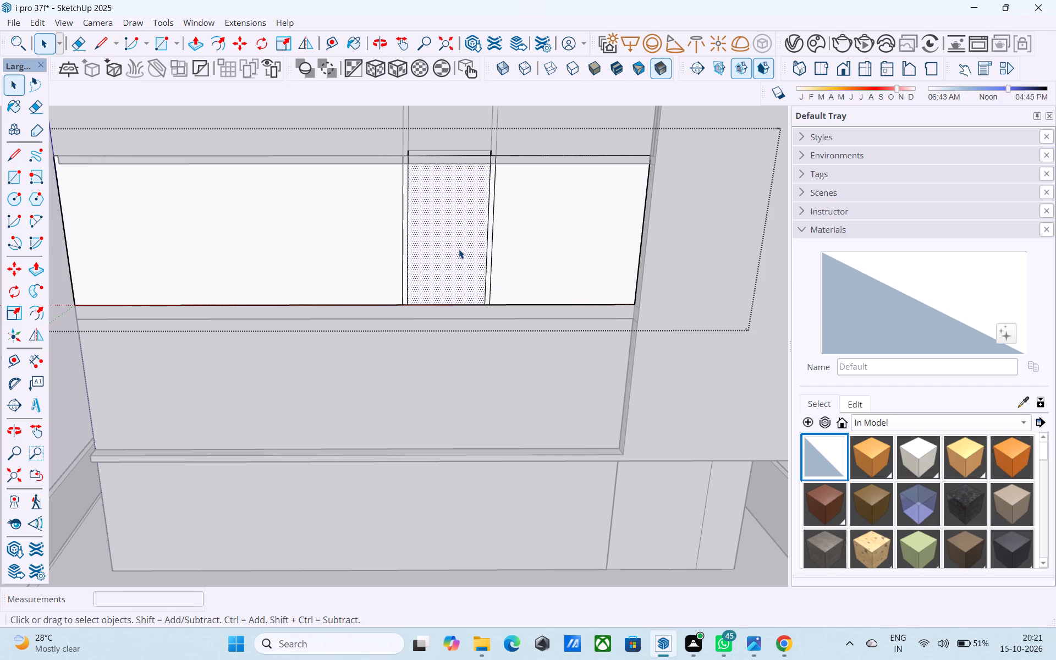
scroll(456, 247, down, 3)
middle_drag(456, 247, 441, 303)
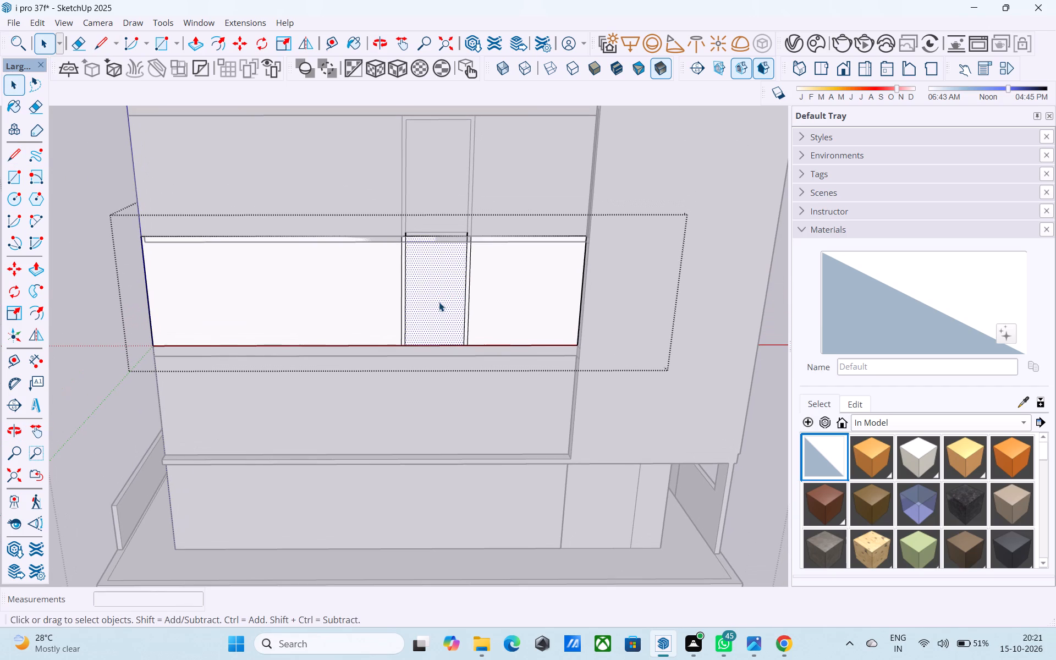
scroll(415, 256, up, 11)
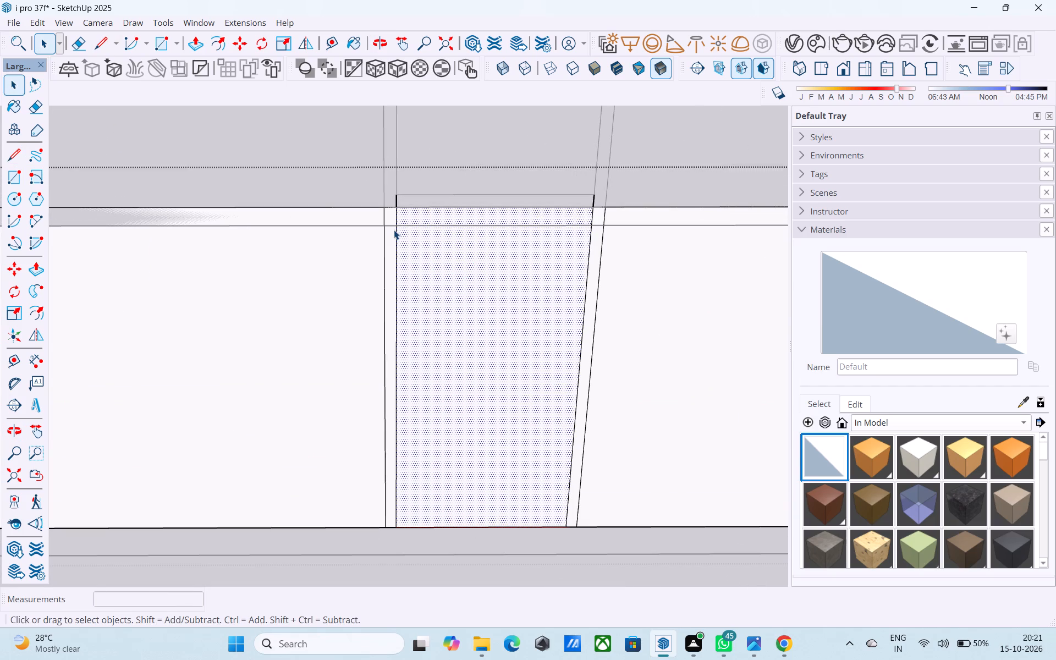
key(r)
click(381, 223)
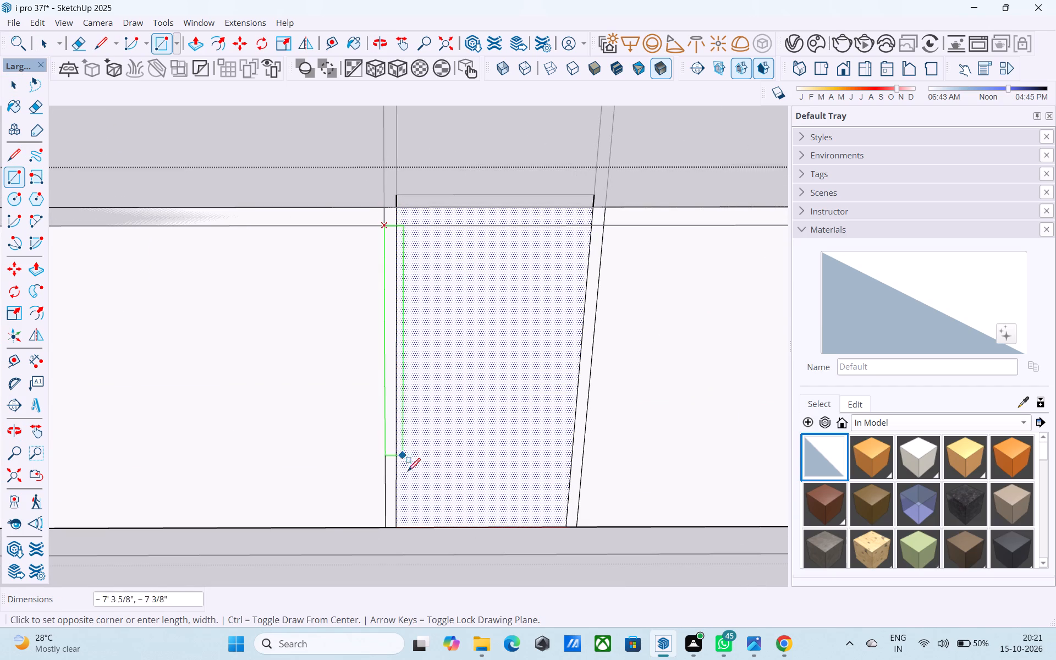
click(397, 527)
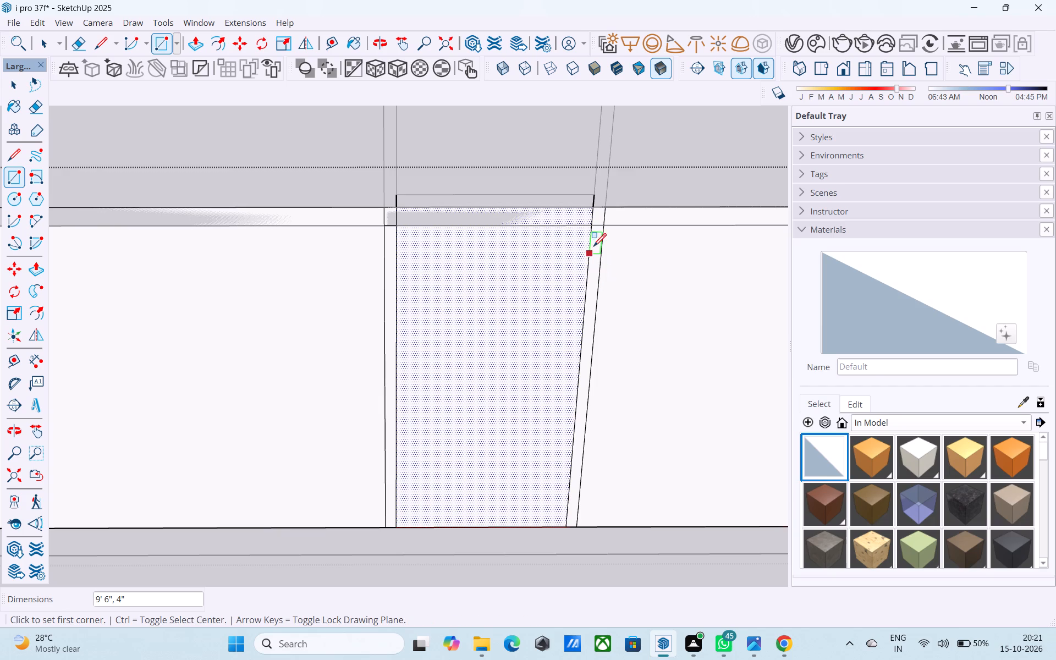
click(590, 227)
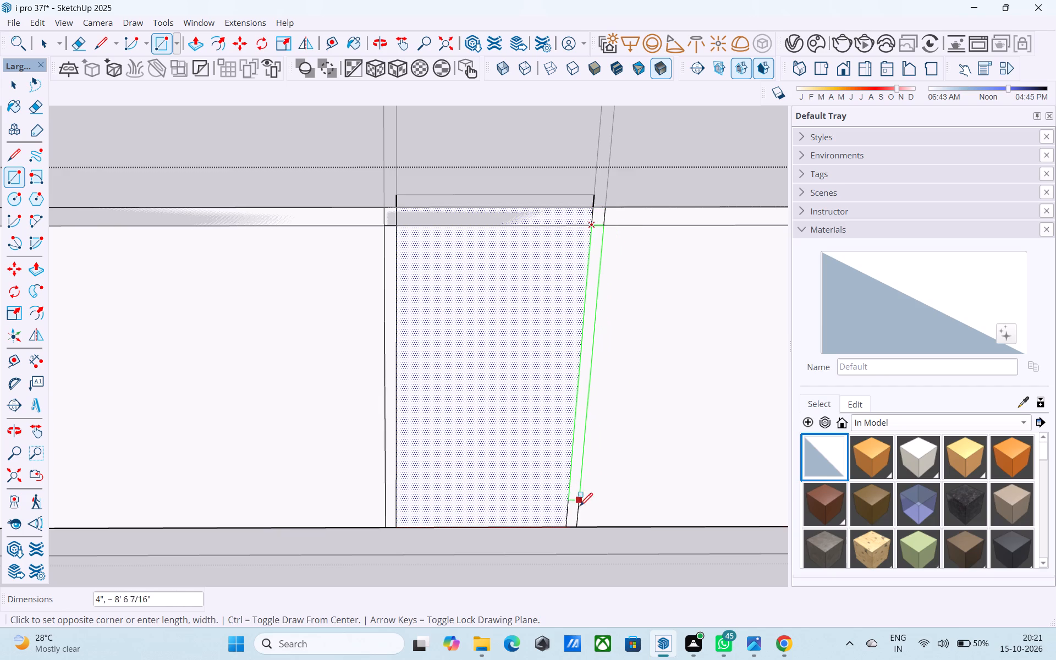
click(582, 524)
key(space)
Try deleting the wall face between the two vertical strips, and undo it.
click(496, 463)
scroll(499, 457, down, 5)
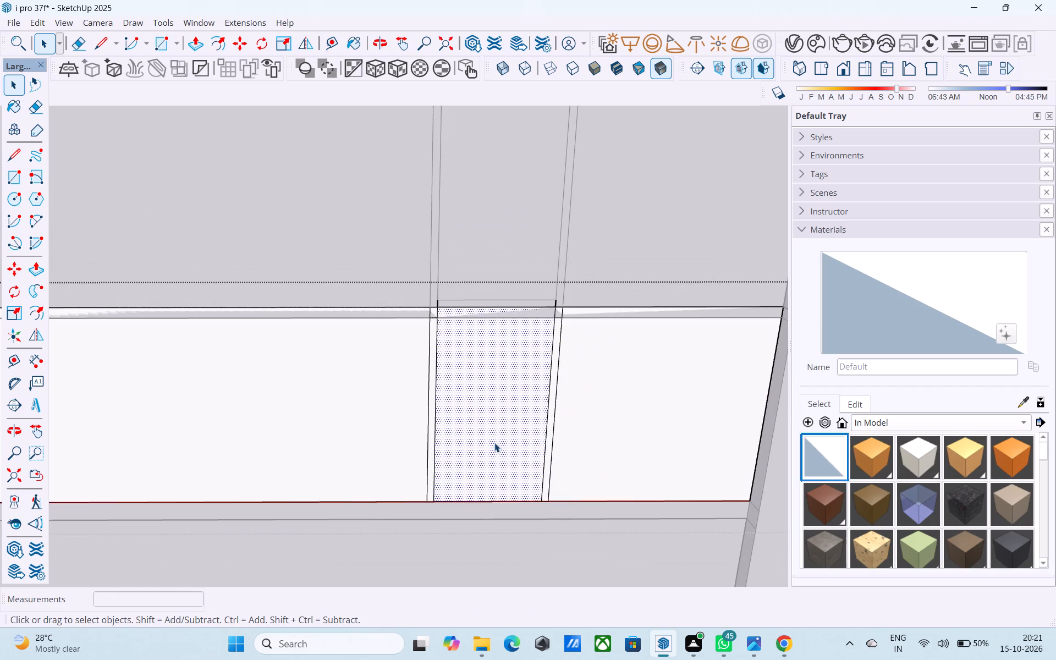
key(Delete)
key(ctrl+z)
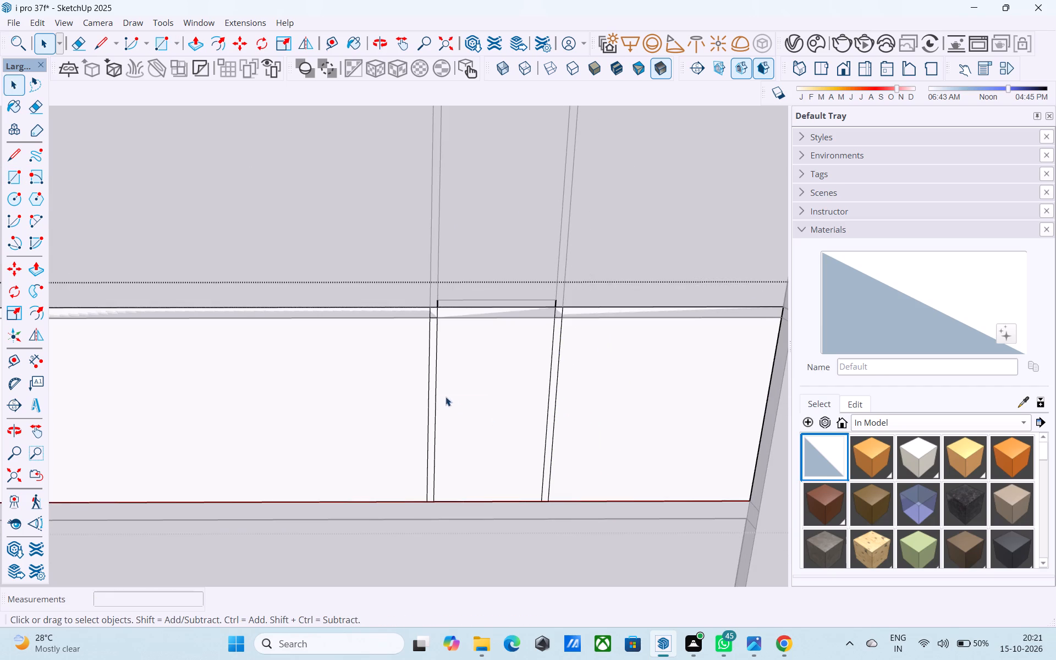
Push/Pull the lower wall's 4" strip farther from the tower outward by 1.5'.
scroll(432, 390, up, 2)
click(432, 388)
scroll(432, 388, up, 1)
key(p)
click(436, 385)
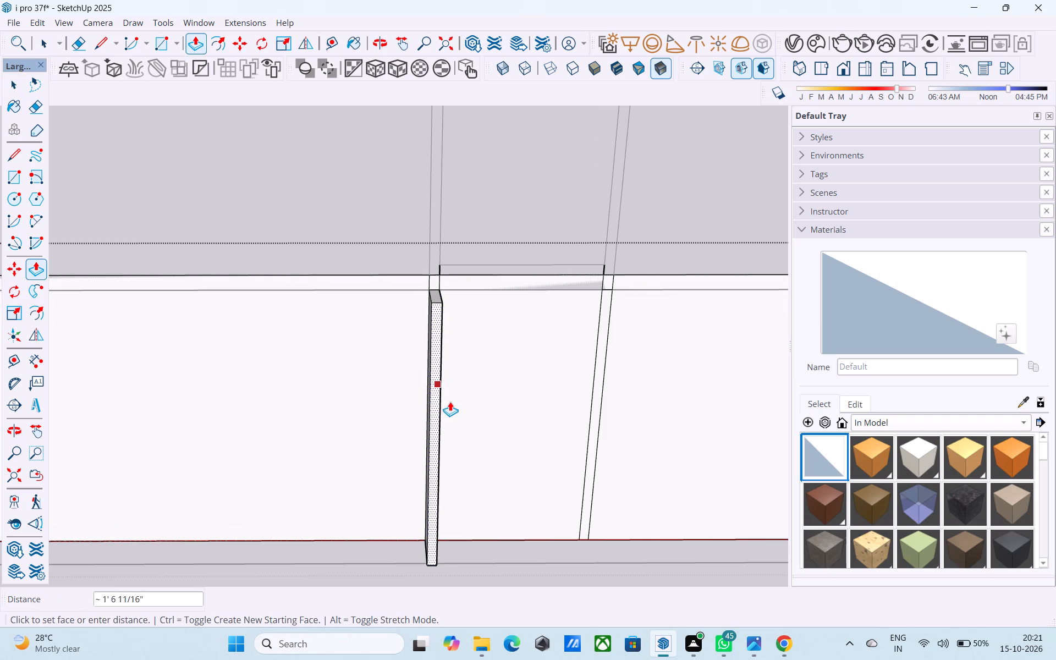
text(1.)
key(5)
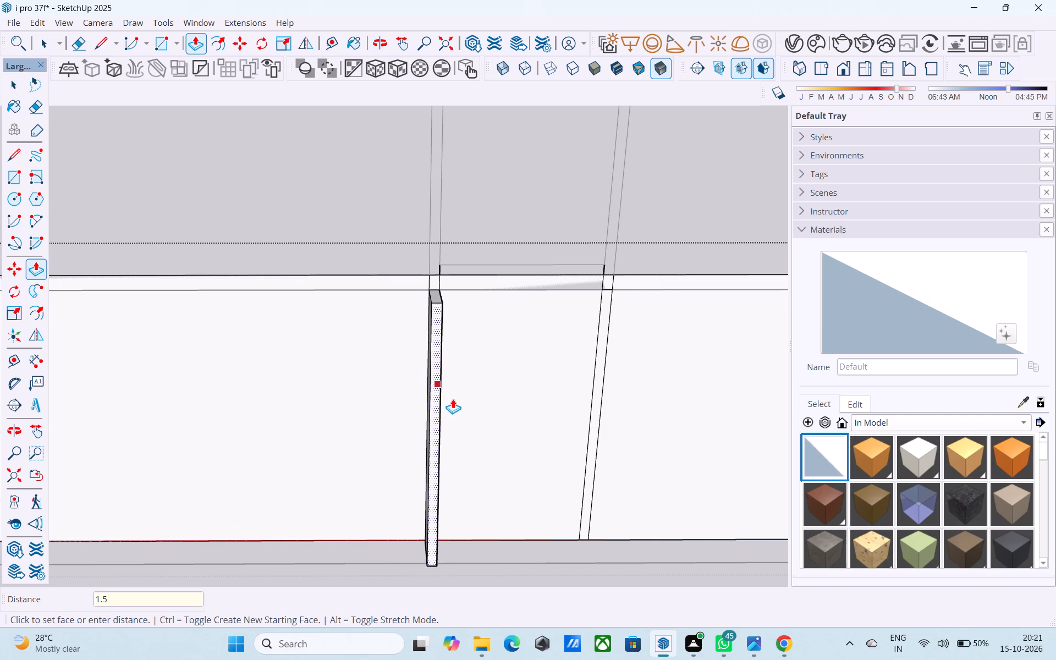
key(apostrophe)
key(Return)
key(space)
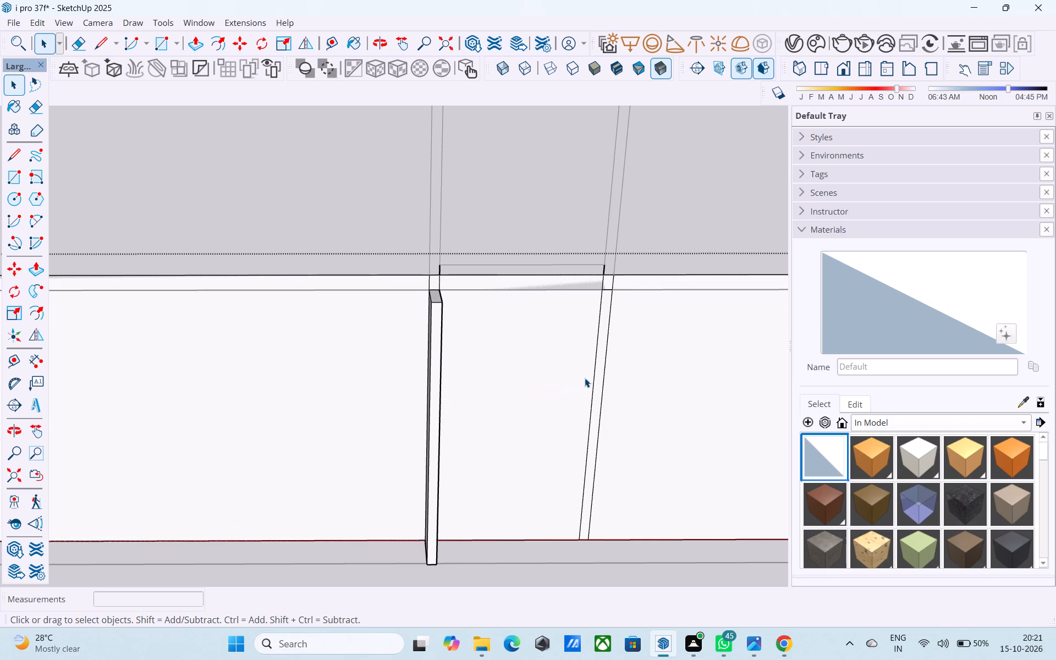
Extrude the lower wall's tower-side 4" strip outward by the same distance as the first strip.
click(603, 372)
click(597, 372)
key(p)
double_click(597, 372)
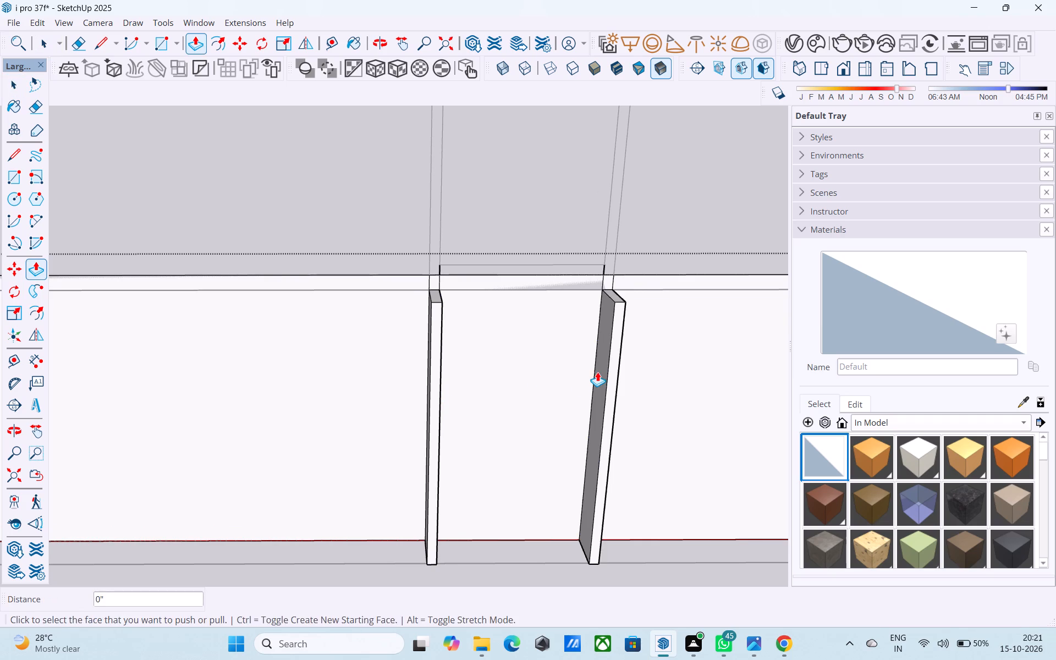
key(space)
In the top-floor wall group, draw 4" vertical lines from both inner lower corners of the panel frame to the wall's bottom edge.
scroll(596, 371, down, 4)
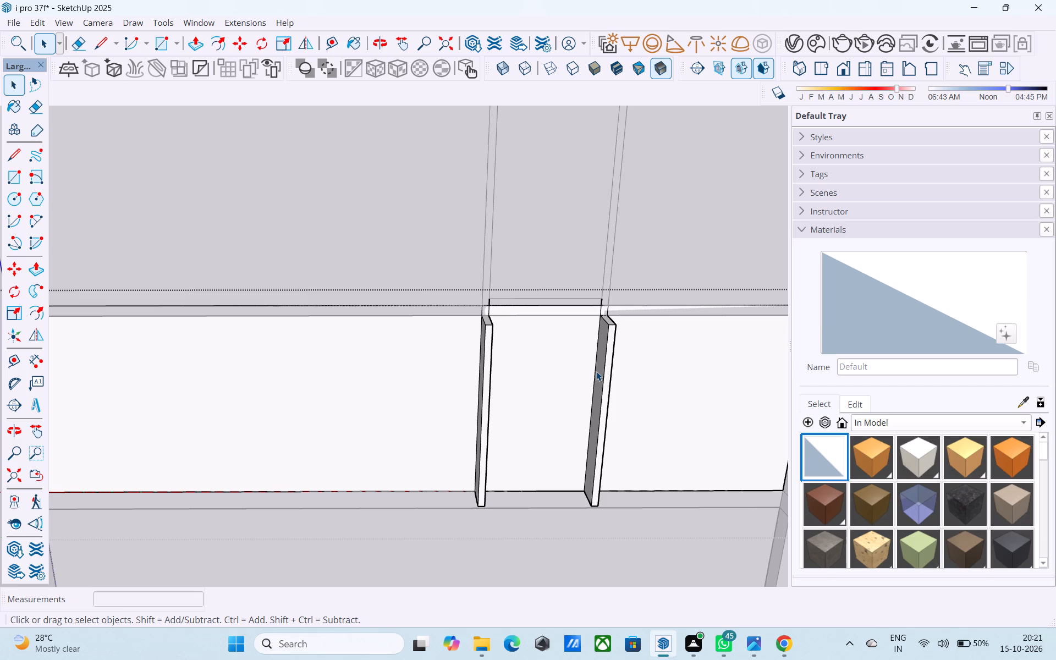
scroll(553, 356, down, 3)
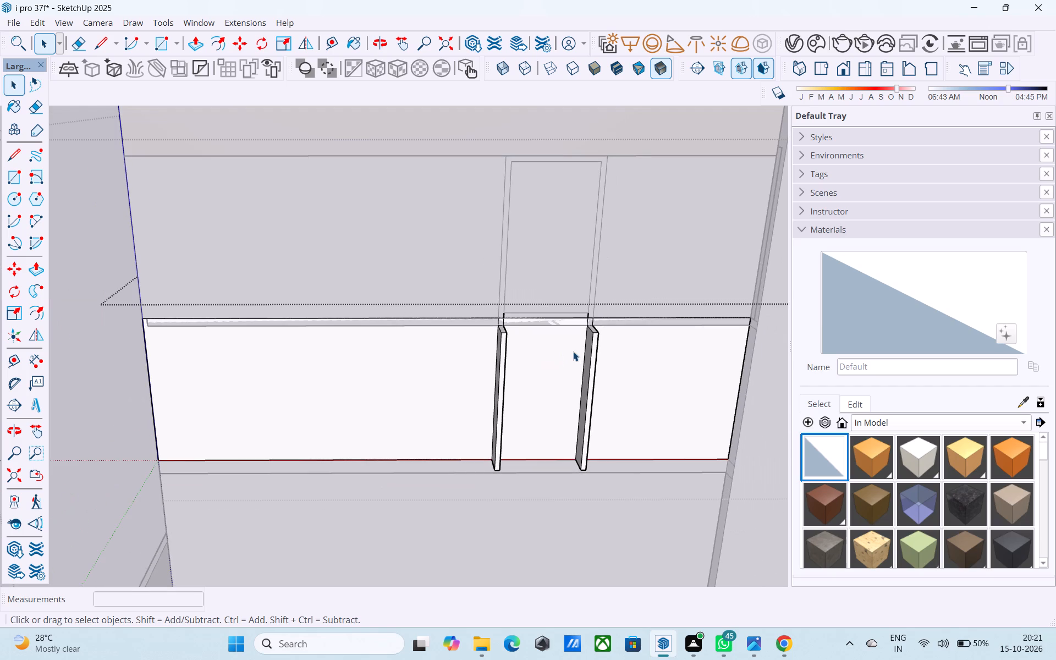
middle_drag(577, 352, 544, 331)
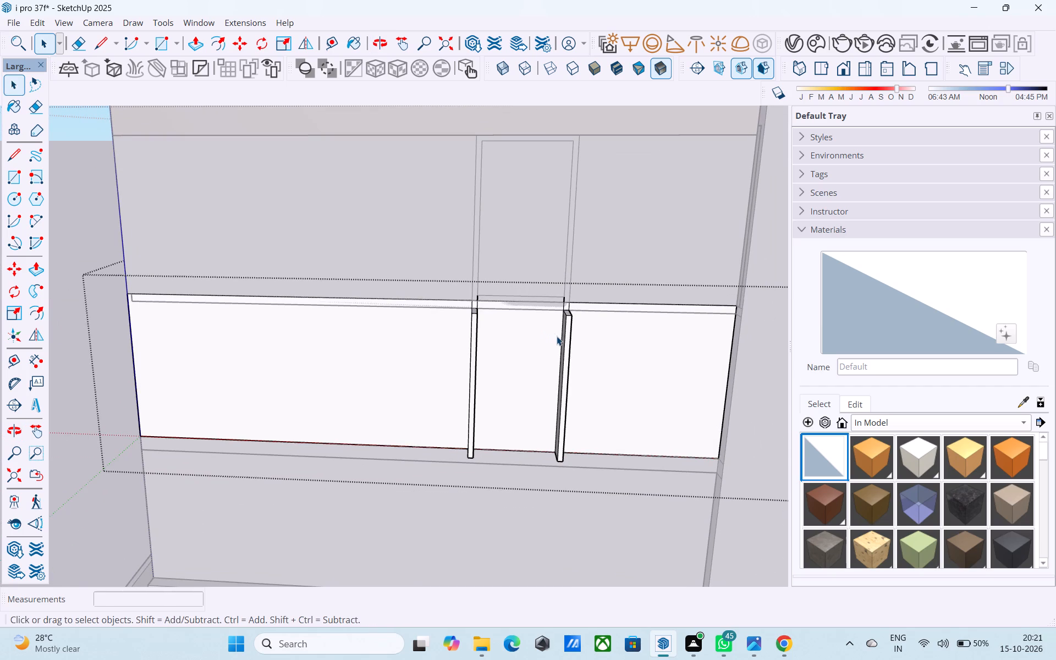
scroll(557, 336, down, 3)
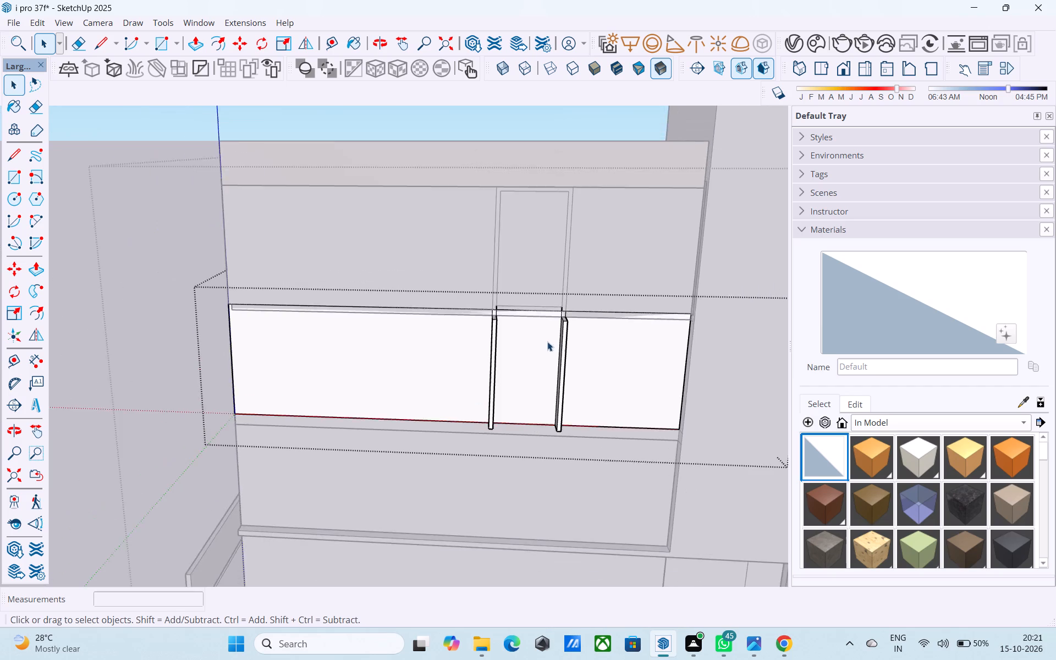
middle_drag(547, 342, 516, 398)
scroll(515, 339, down, 4)
shift+middle_drag(505, 335, 494, 348)
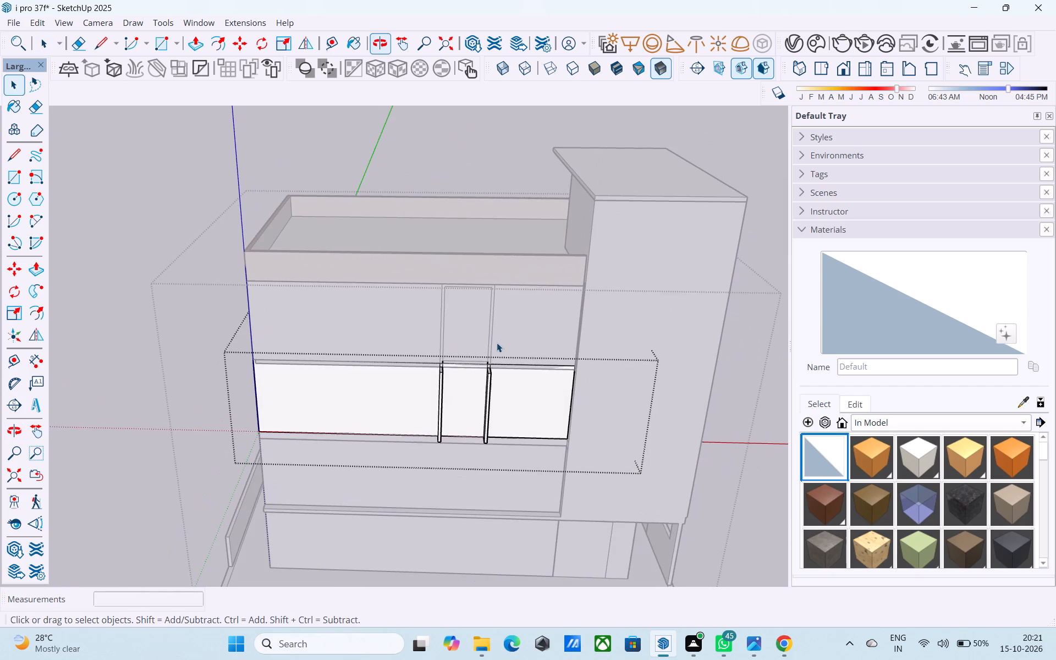
double_click(482, 323)
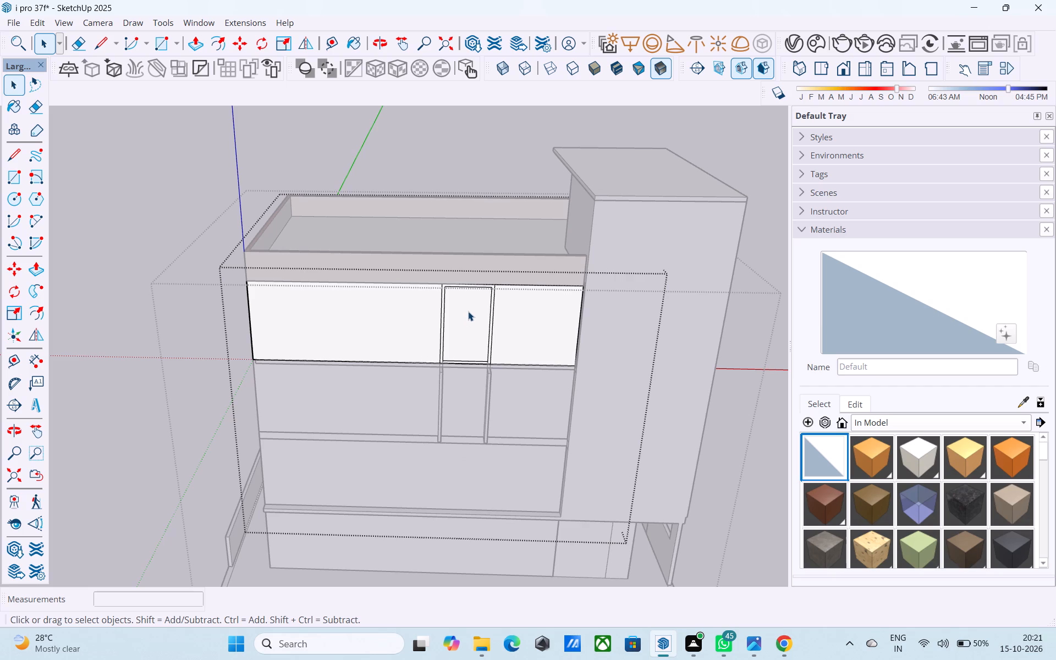
scroll(473, 309, down, 4)
middle_drag(471, 312, 457, 358)
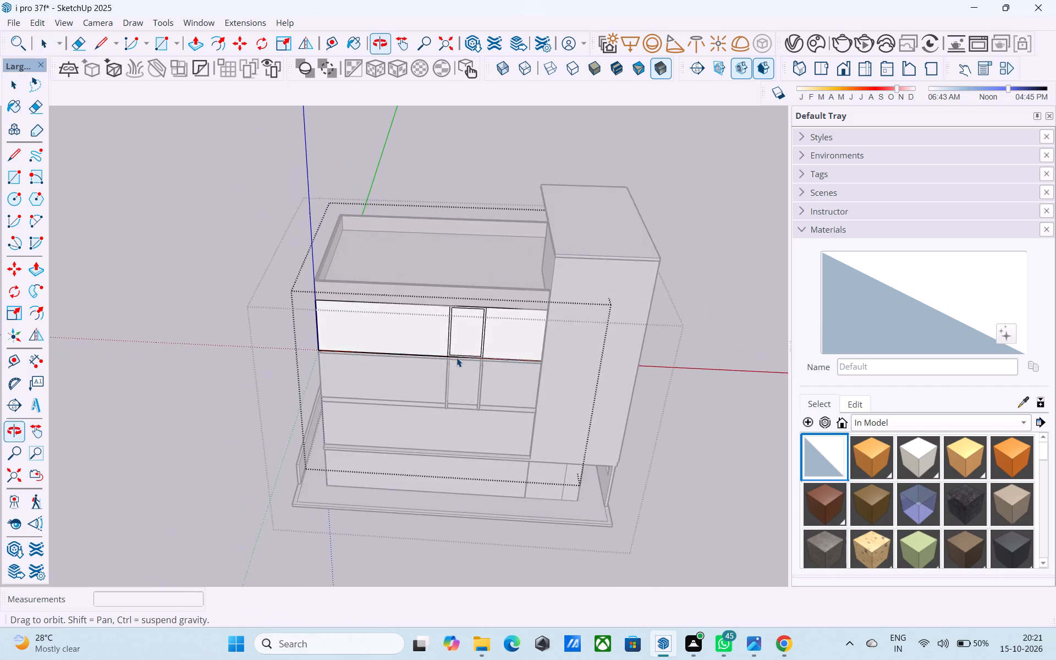
scroll(457, 358, up, 10)
scroll(439, 210, up, 4)
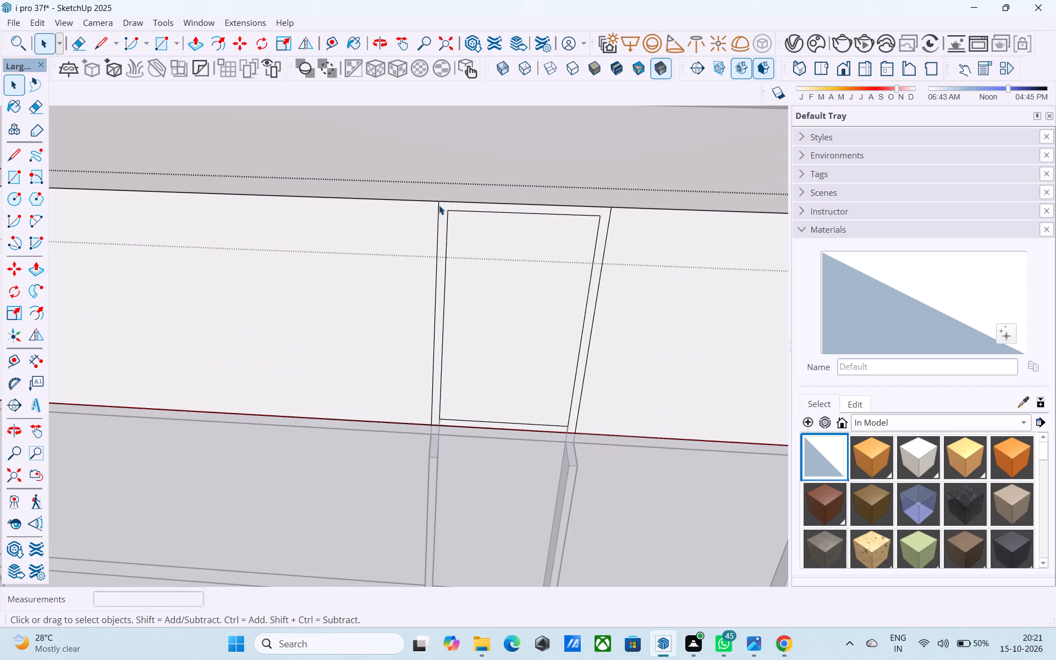
scroll(439, 205, up, 5)
click(453, 204)
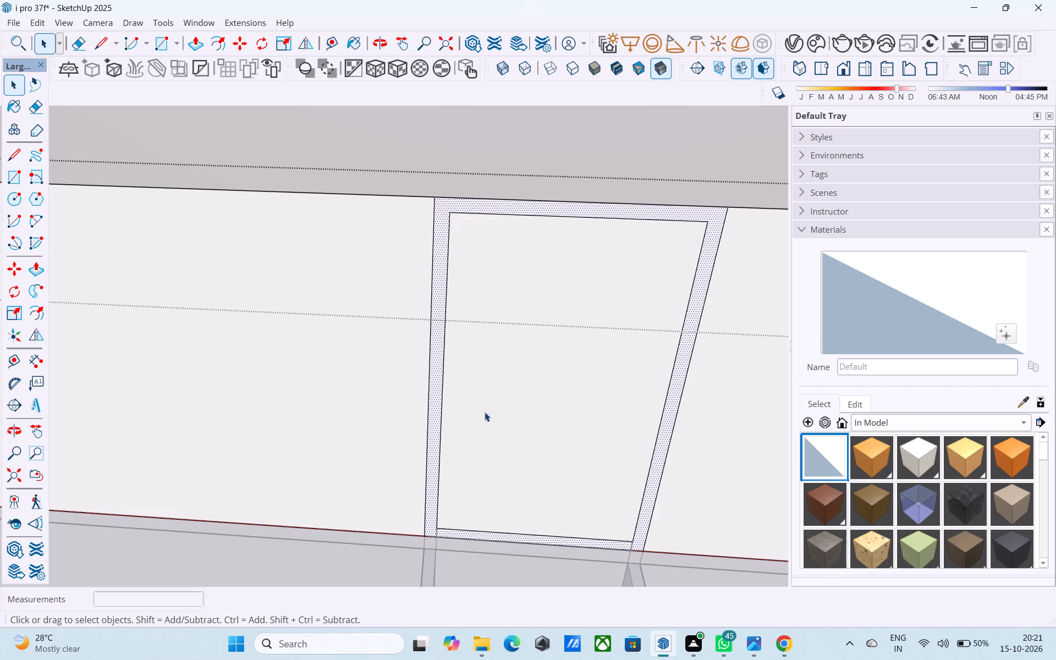
key(l)
middle_drag(501, 490, 485, 389)
scroll(455, 423, up, 5)
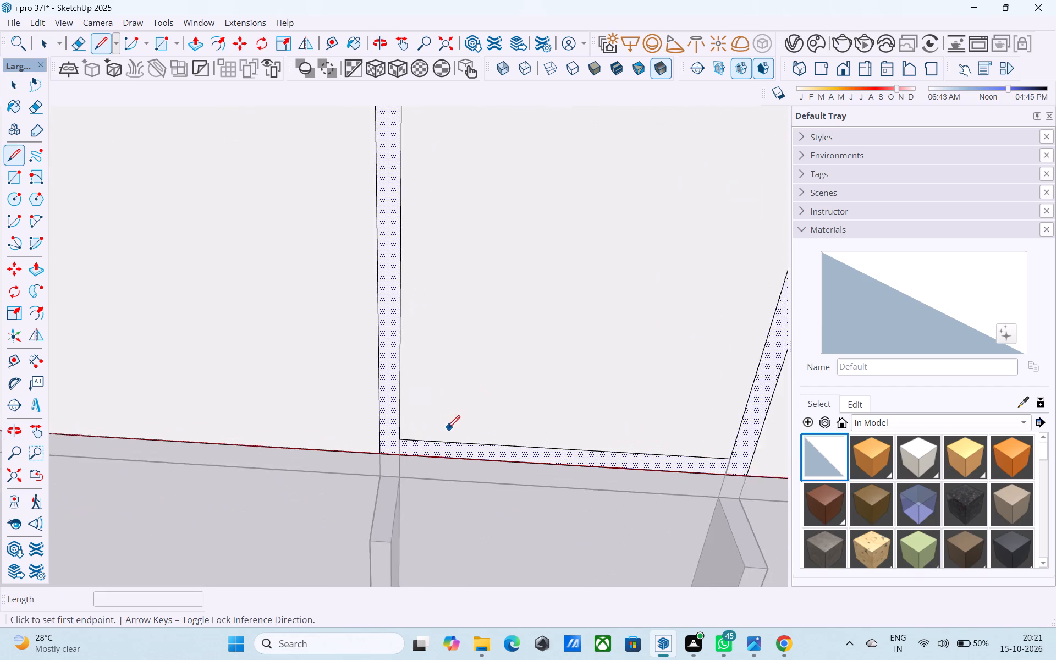
scroll(447, 430, up, 3)
click(386, 442)
click(387, 469)
scroll(366, 459, down, 3)
shift+middle_drag(482, 446, 493, 442)
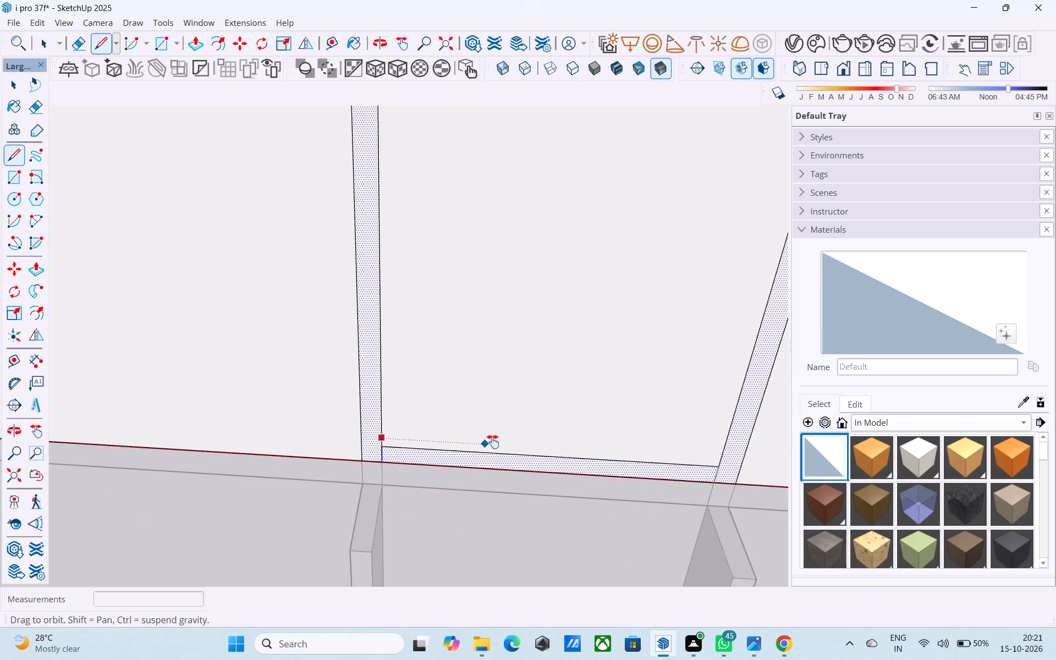
shift+middle_drag(493, 442, 416, 400)
click(649, 418)
click(646, 442)
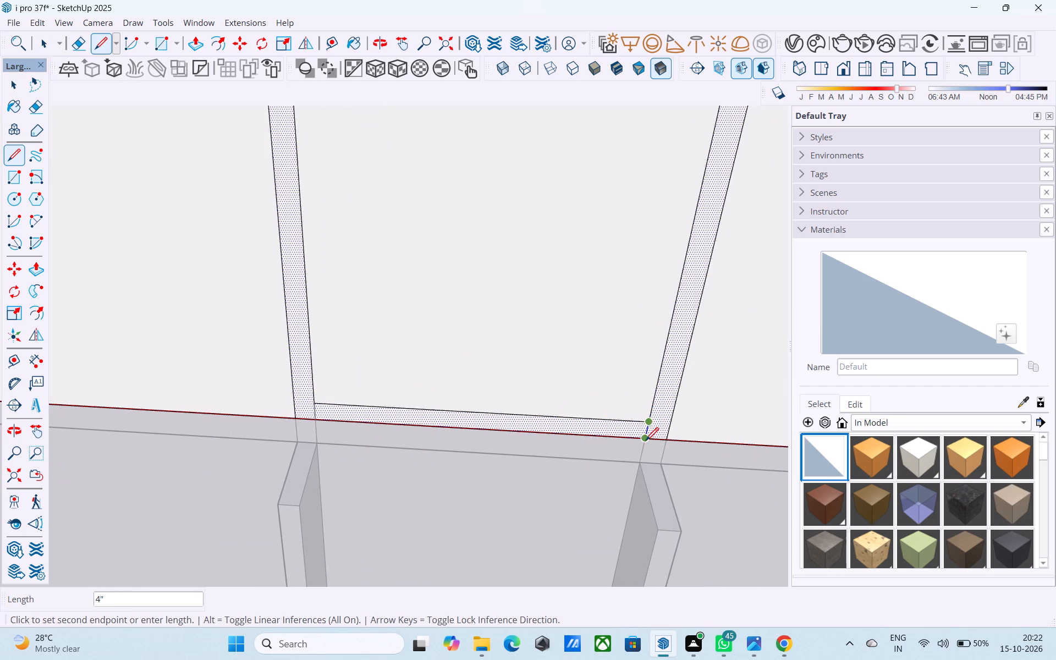
scroll(646, 439, down, 6)
Push/Pull the top-floor panel frame's sides and top outward by 1.5', leaving out its bottom strip.
key(space)
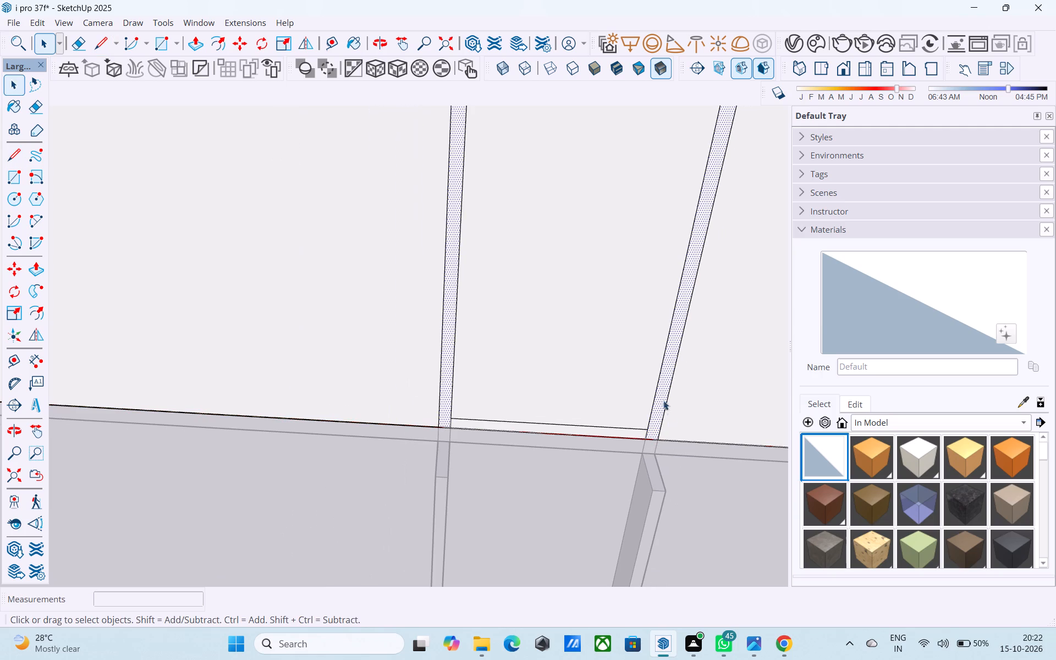
click(660, 397)
key(p)
click(660, 394)
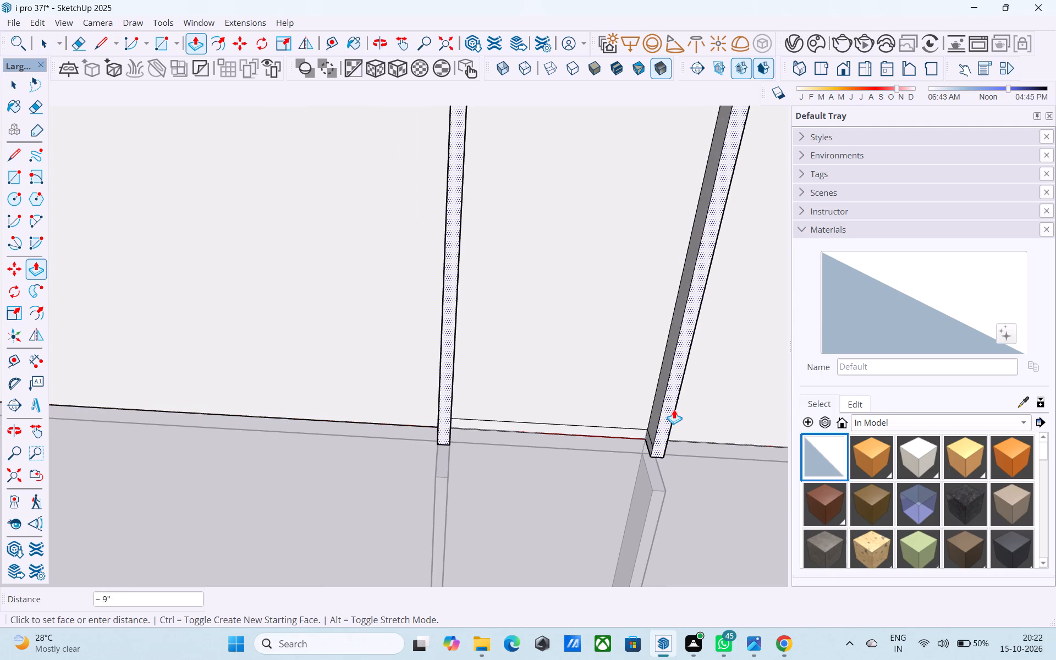
key(1)
key(period)
text(5')
key(Return)
key(space)
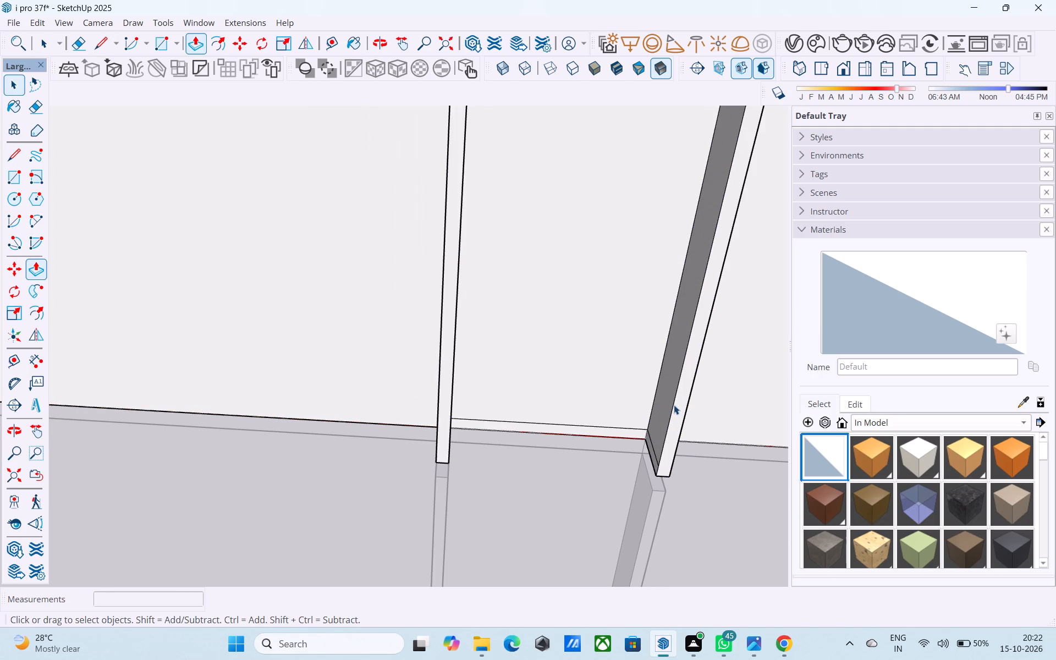
Examine the projecting frame across the two floors and compare it with the tall framed opening on the building's other facade.
scroll(673, 404, down, 13)
middle_drag(650, 420, 615, 309)
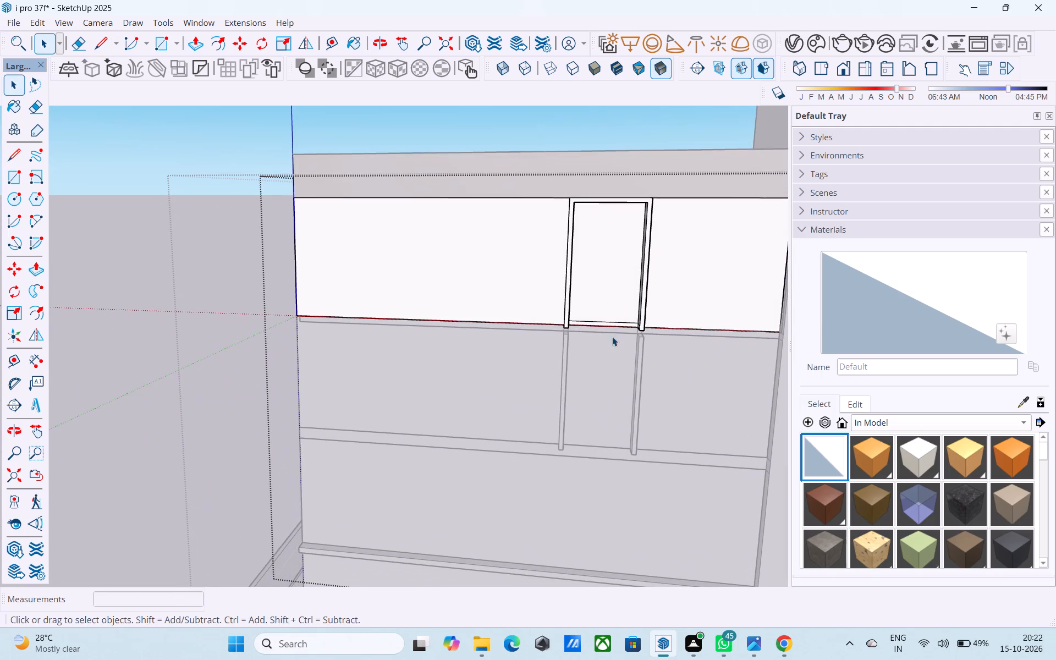
shift+middle_drag(603, 391, 582, 264)
scroll(581, 262, down, 5)
middle_drag(586, 316, 850, 401)
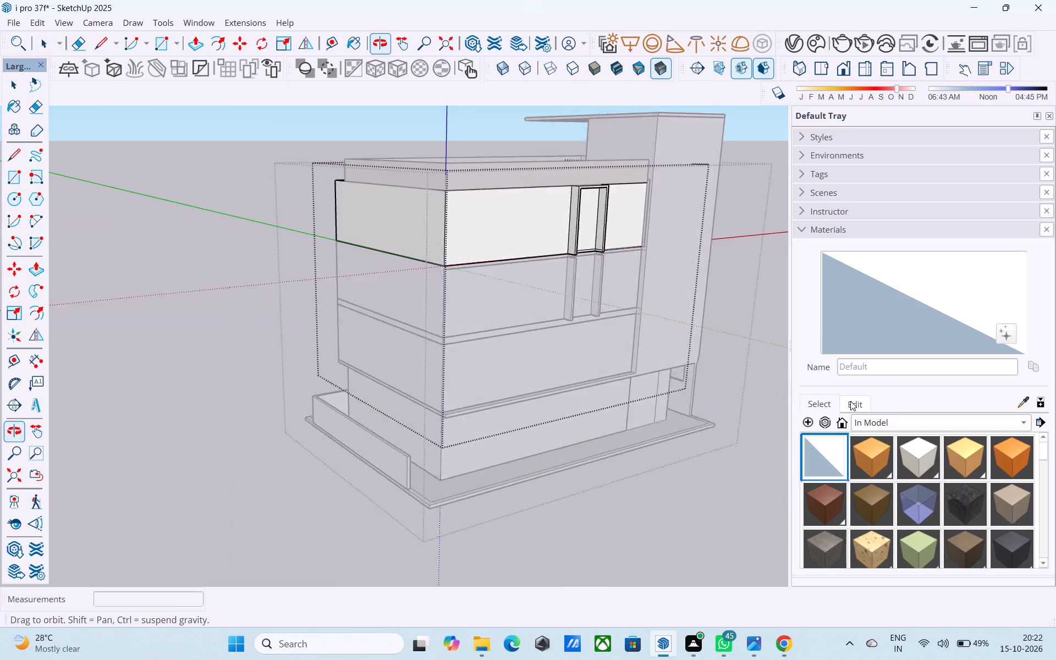
middle_drag(850, 401, 848, 400)
middle_drag(401, 306, 936, 316)
middle_drag(470, 295, 664, 293)
scroll(400, 261, up, 10)
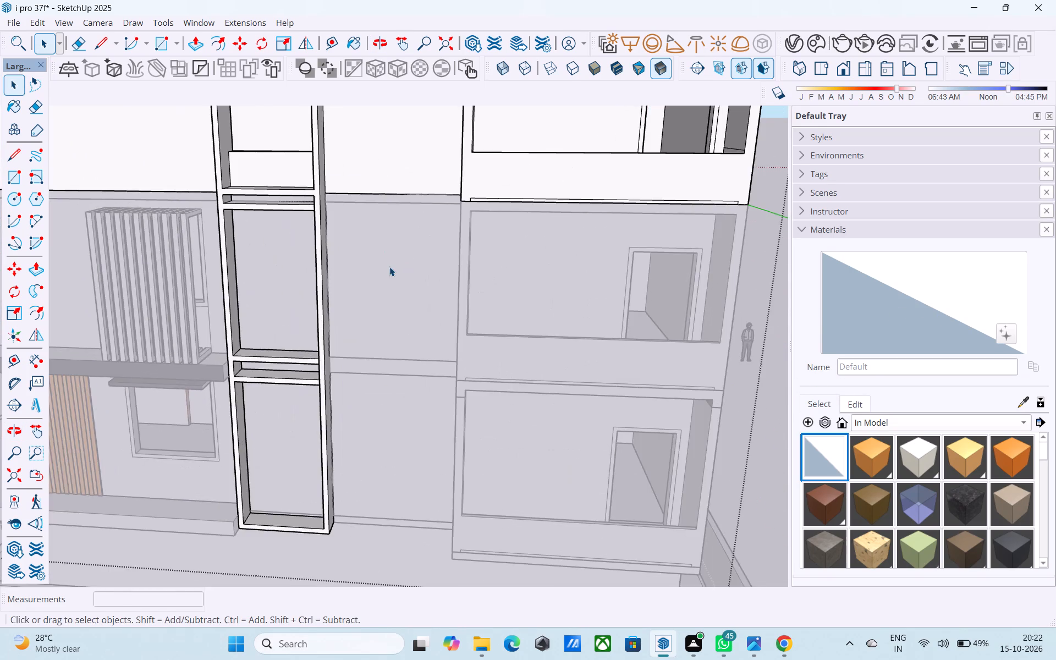
middle_drag(381, 272, 529, 324)
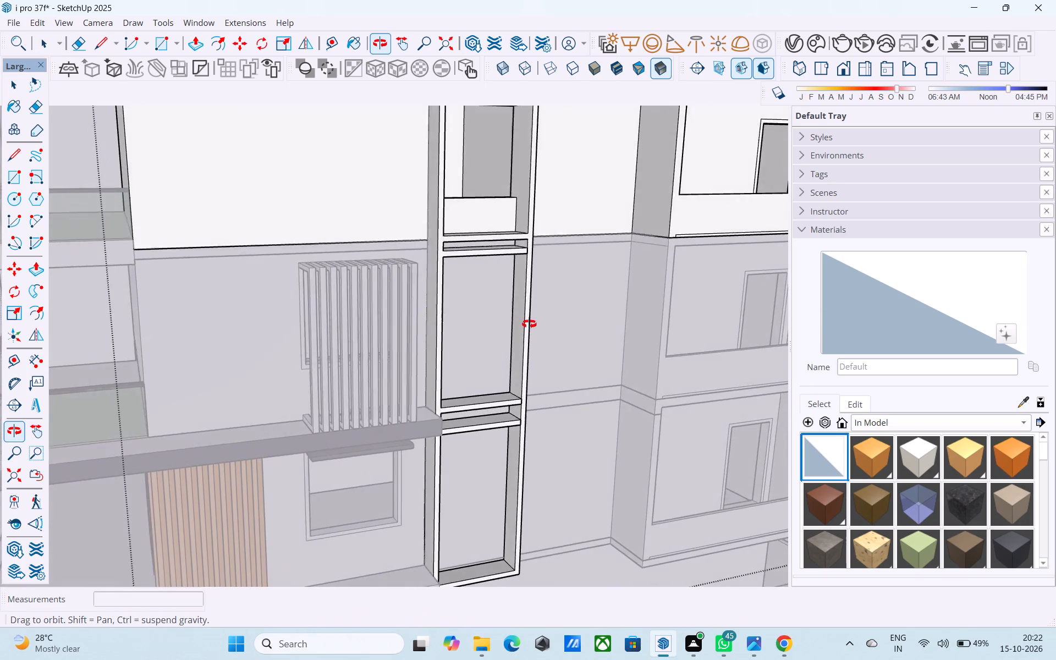
middle_drag(529, 324, 132, 331)
middle_drag(491, 326, 118, 328)
scroll(280, 309, down, 3)
shift+middle_drag(319, 321, 238, 327)
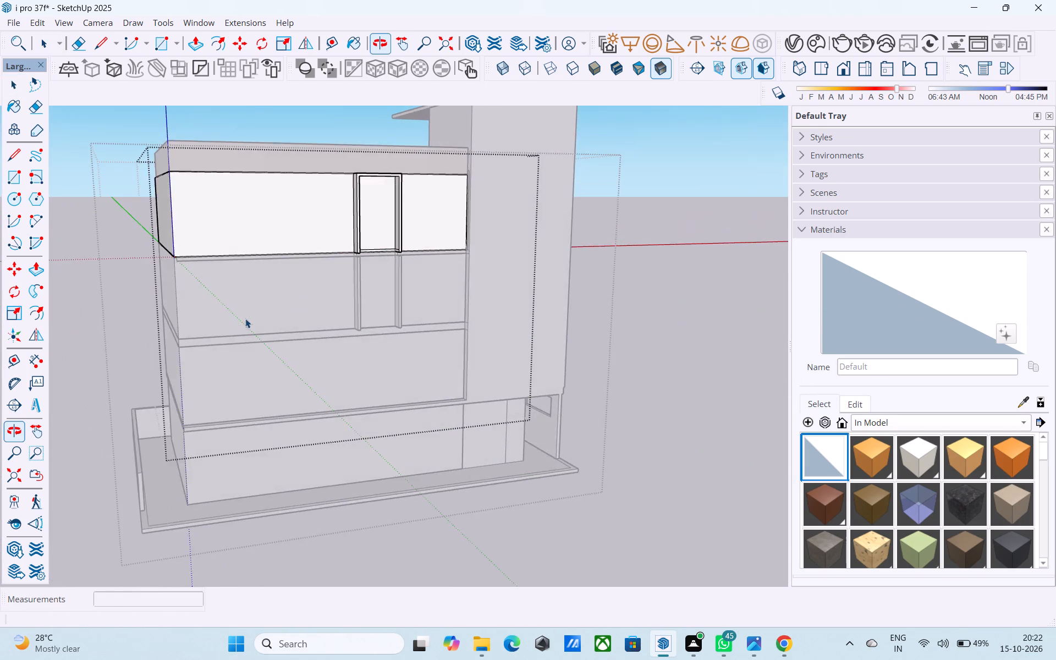
Undo the top-floor frame's extrusion and corner lines, along with both 4" strip extrusions on the lower wall.
shift+middle_drag(317, 288, 350, 315)
scroll(366, 294, up, 6)
middle_drag(395, 289, 430, 245)
scroll(429, 246, up, 4)
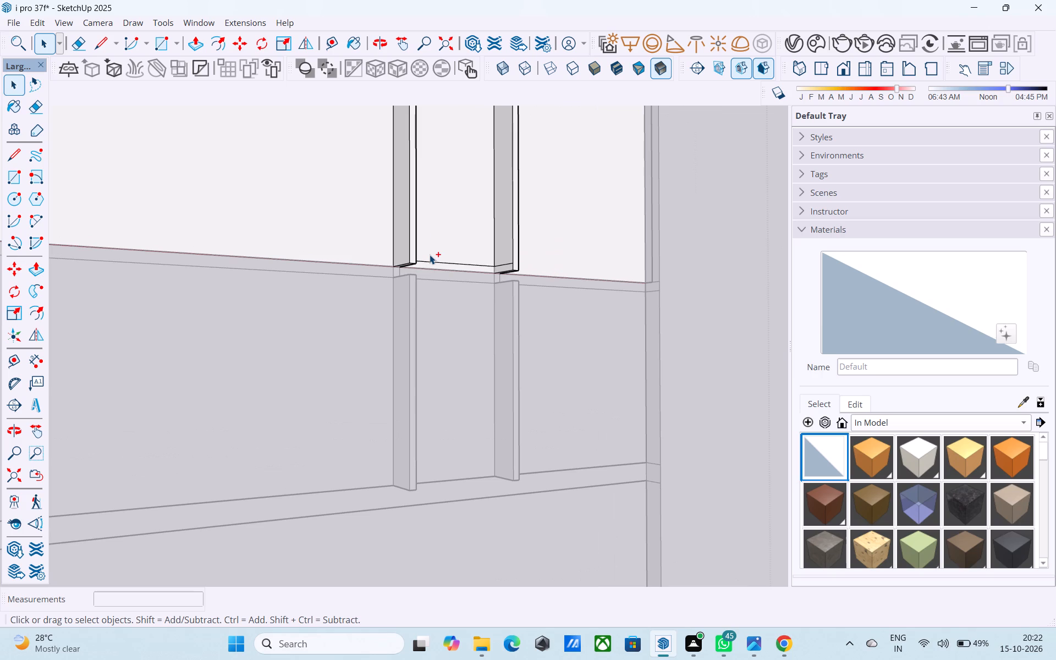
key(ctrl+z)
key(ctrl+z)
key(ctrl+z)
key(ctrl+z)
key(ctrl+z)
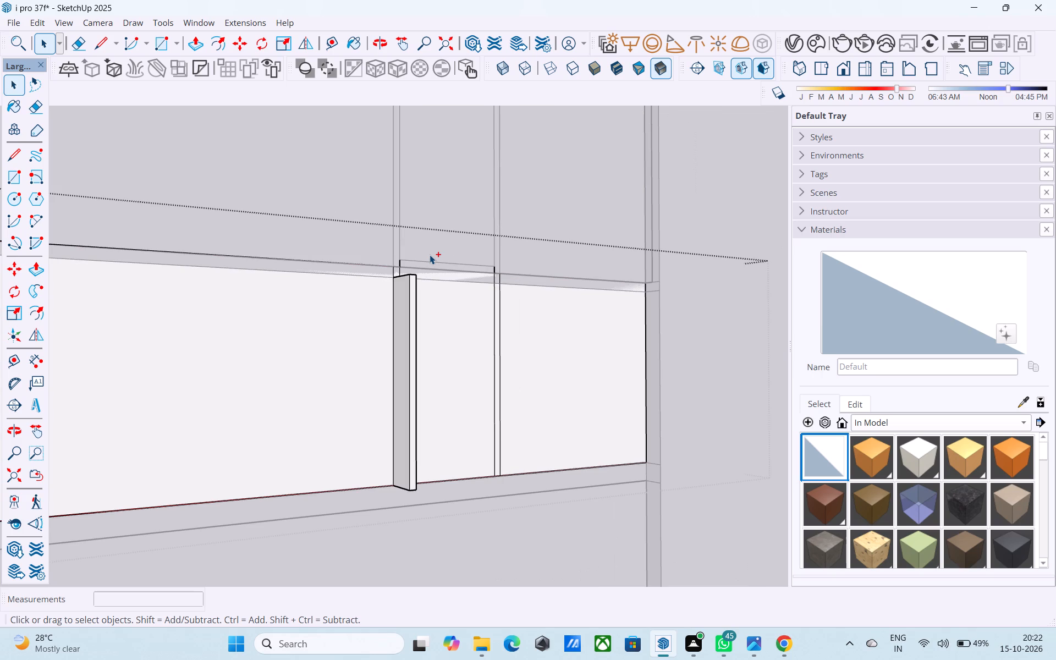
key(ctrl+z)
In the top-floor wall group, Push/Pull the complete 4" panel frame, including its bottom strip, outward by 1.5'.
scroll(430, 255, down, 8)
middle_drag(425, 273, 403, 370)
double_click(403, 300)
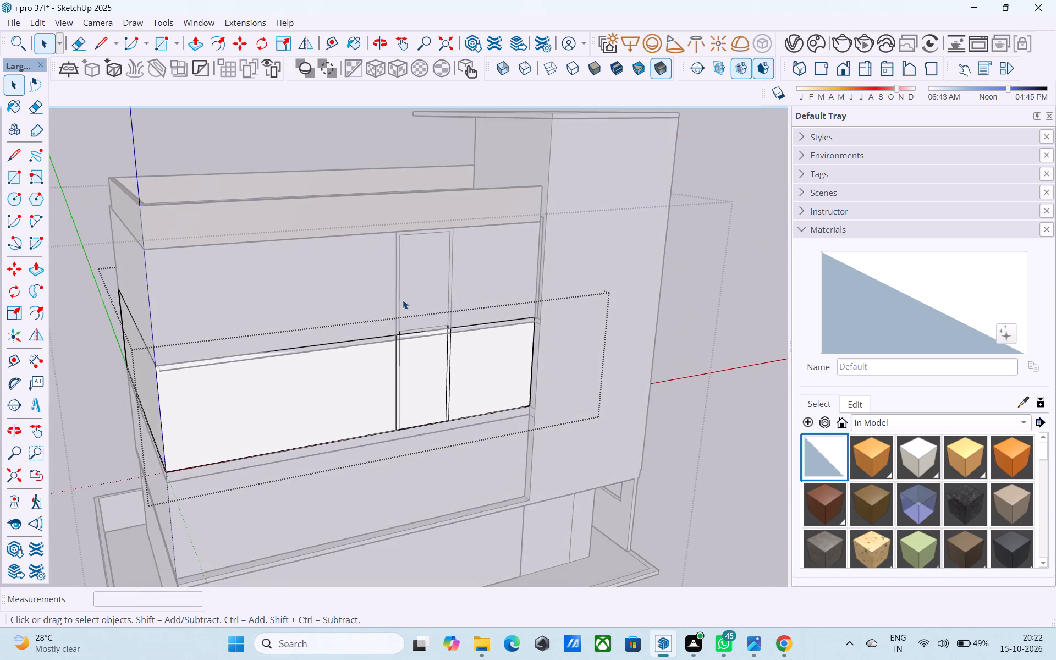
scroll(403, 297, up, 7)
click(392, 276)
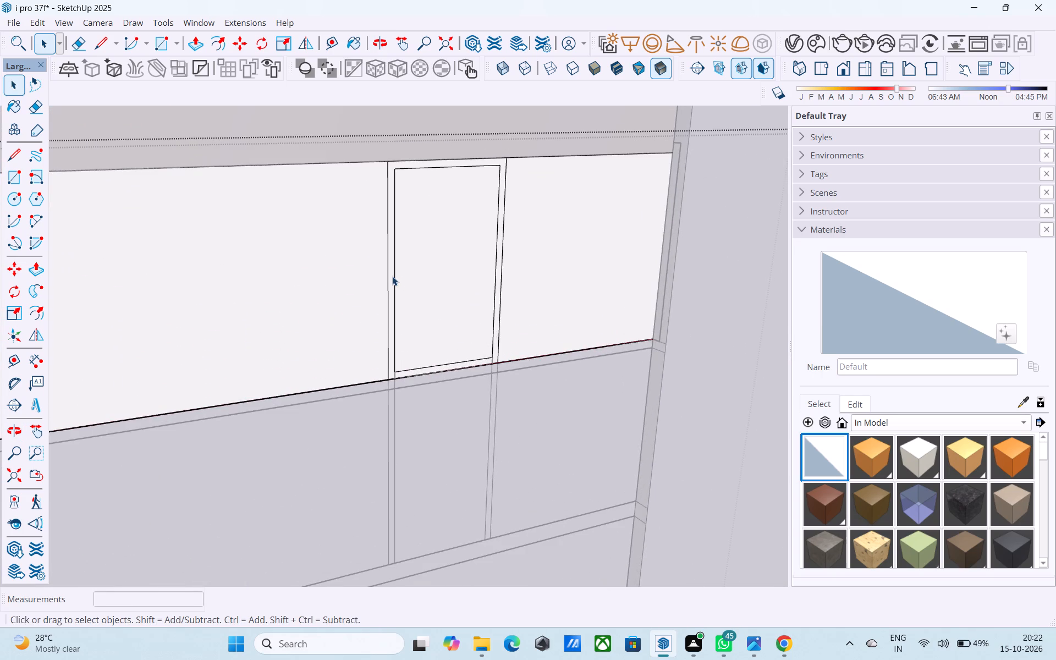
scroll(392, 276, up, 4)
scroll(392, 276, down, 6)
key(p)
click(392, 274)
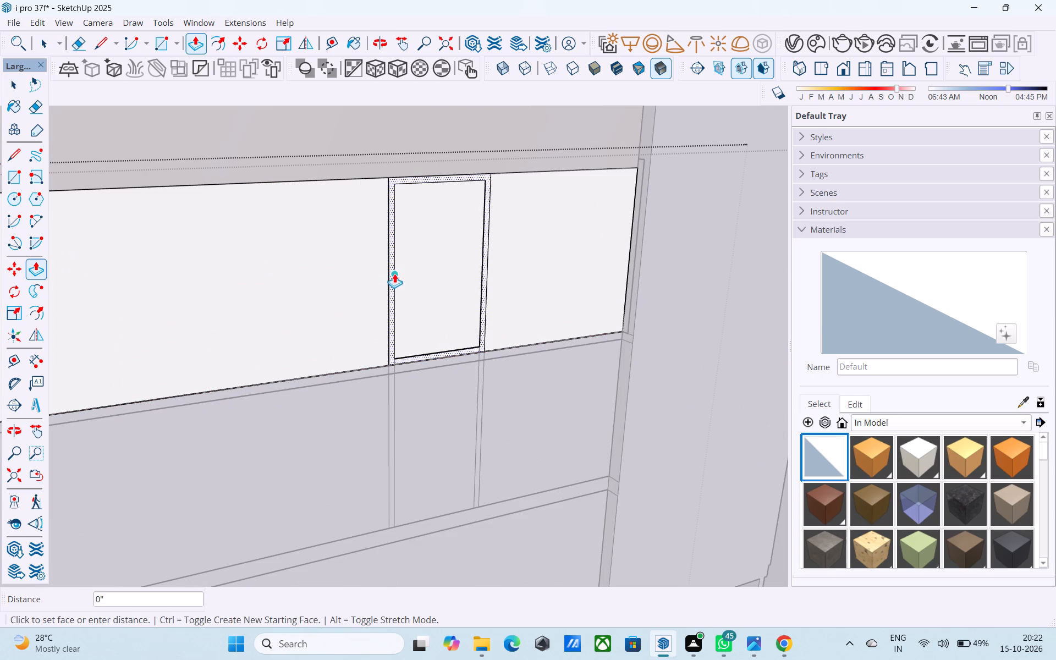
key(1)
key(period)
text(5')
key(Return)
key(space)
Draw 4" vertical lines across the frame's front bottom strip, from both inner lower corners to the bottom edge.
shift+middle_drag(410, 274, 370, 246)
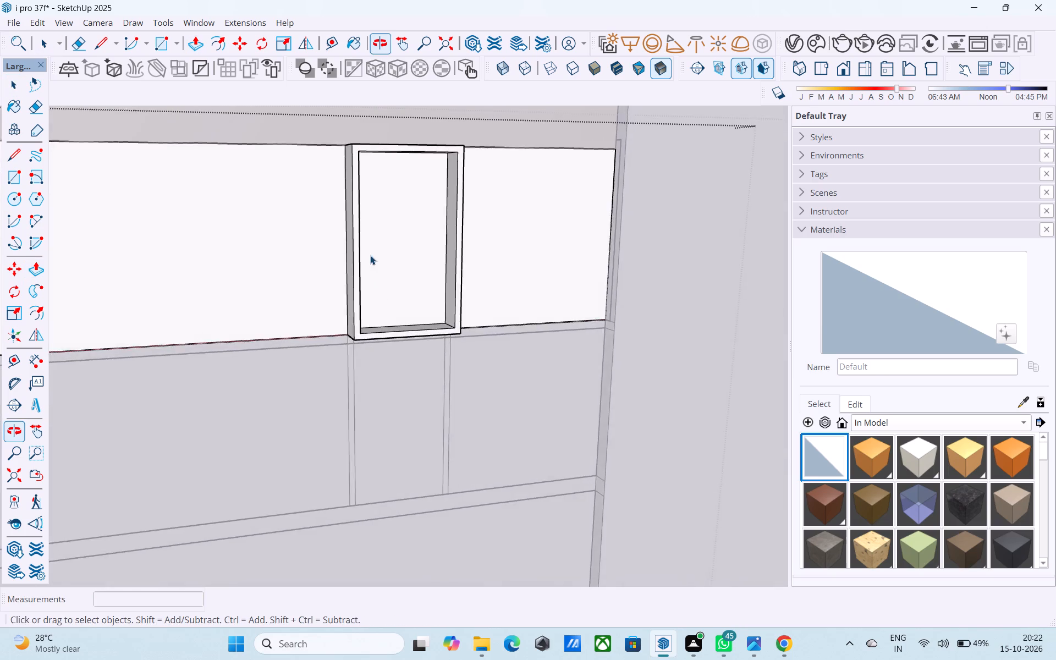
scroll(379, 303, up, 5)
key(l)
click(349, 354)
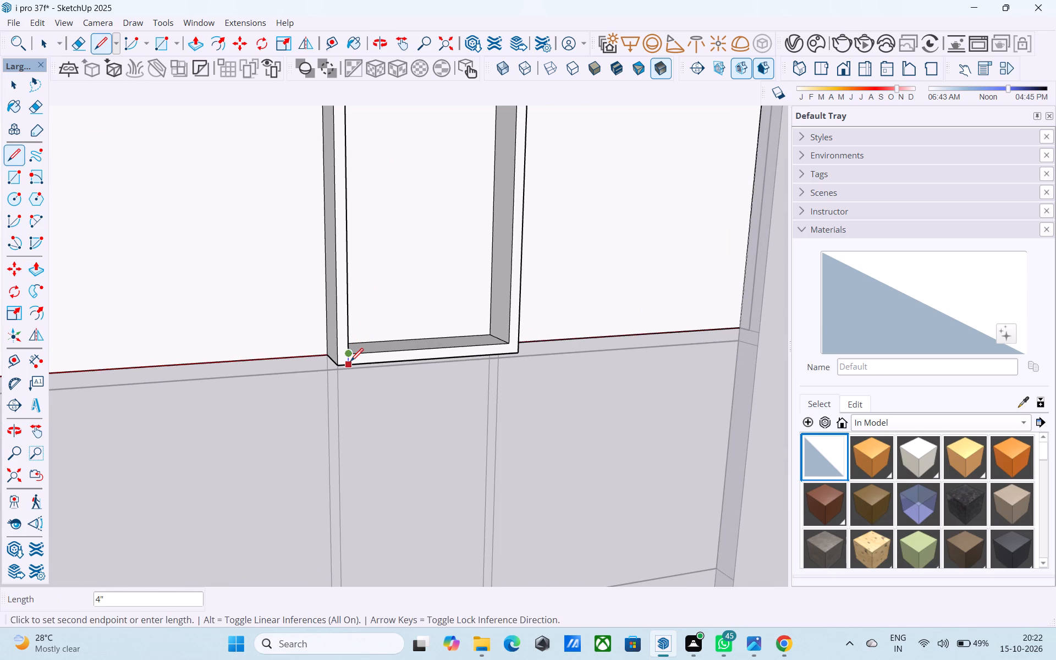
click(350, 362)
click(505, 345)
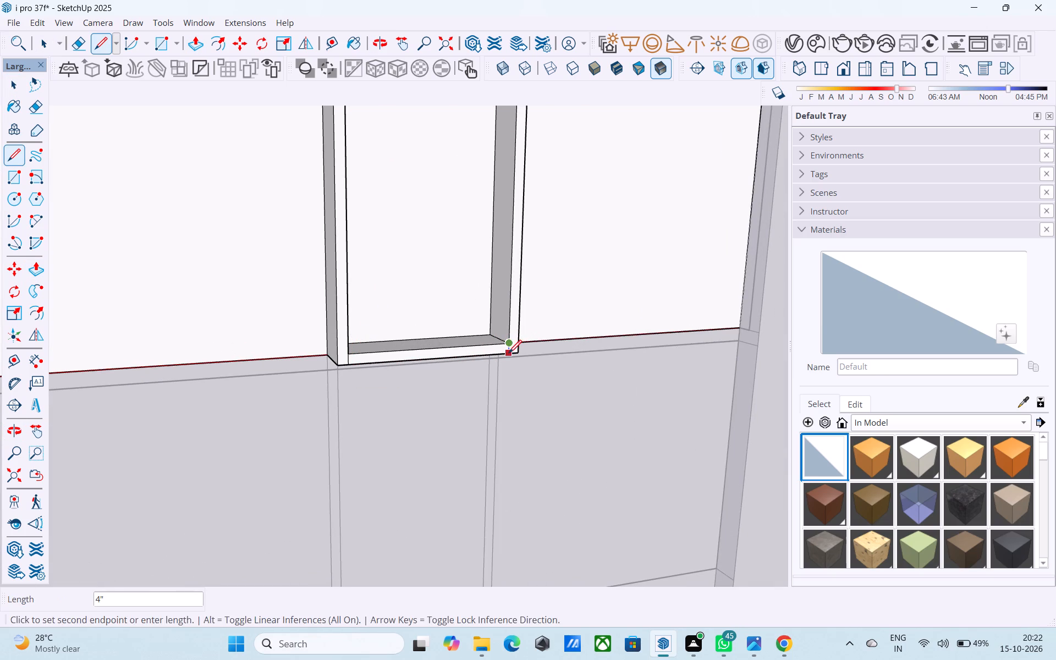
click(509, 355)
key(space)
Draw lines across the frame's underside from both front 4" marks back to the wall, marking off its two ends.
shift+middle_drag(498, 358, 457, 228)
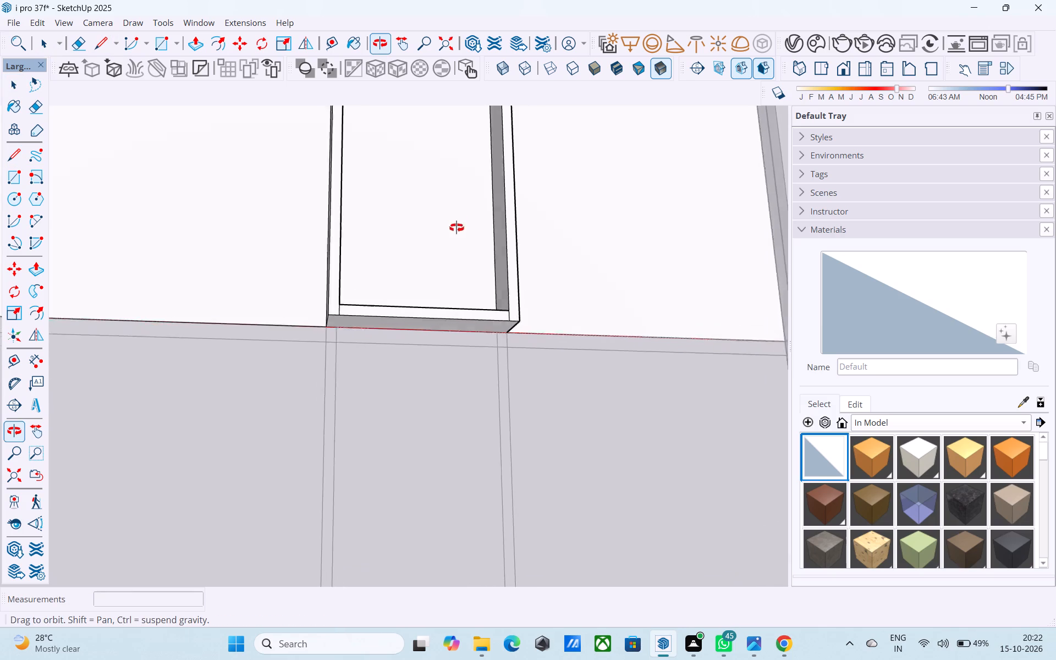
shift+middle_drag(457, 228, 456, 199)
shift+middle_drag(335, 326, 370, 273)
scroll(365, 255, up, 3)
scroll(364, 250, down, 1)
key(l)
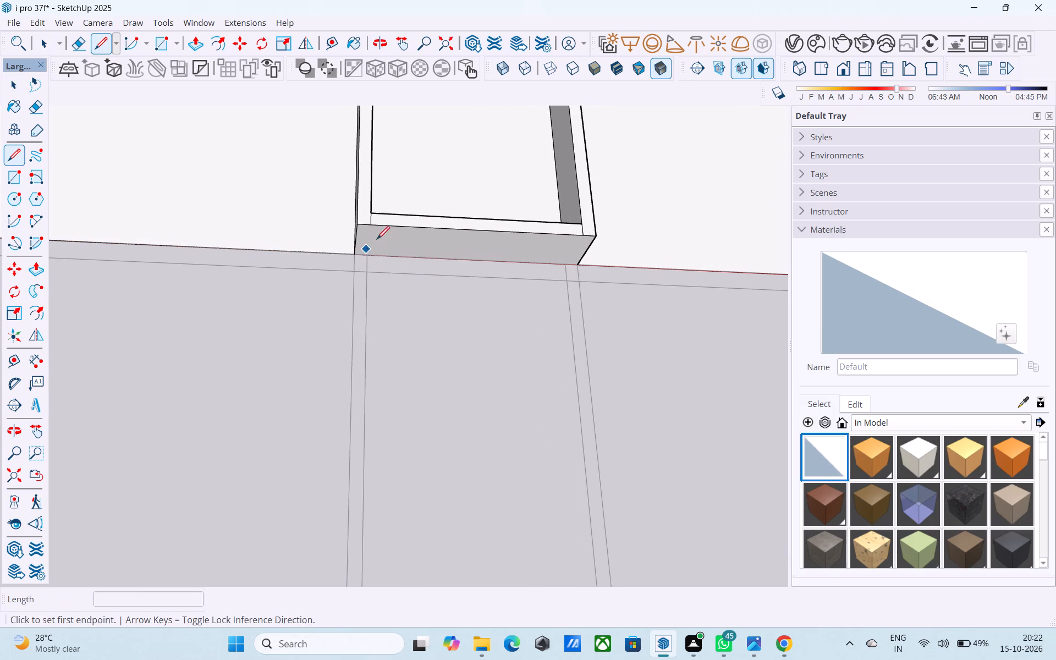
click(373, 223)
click(371, 254)
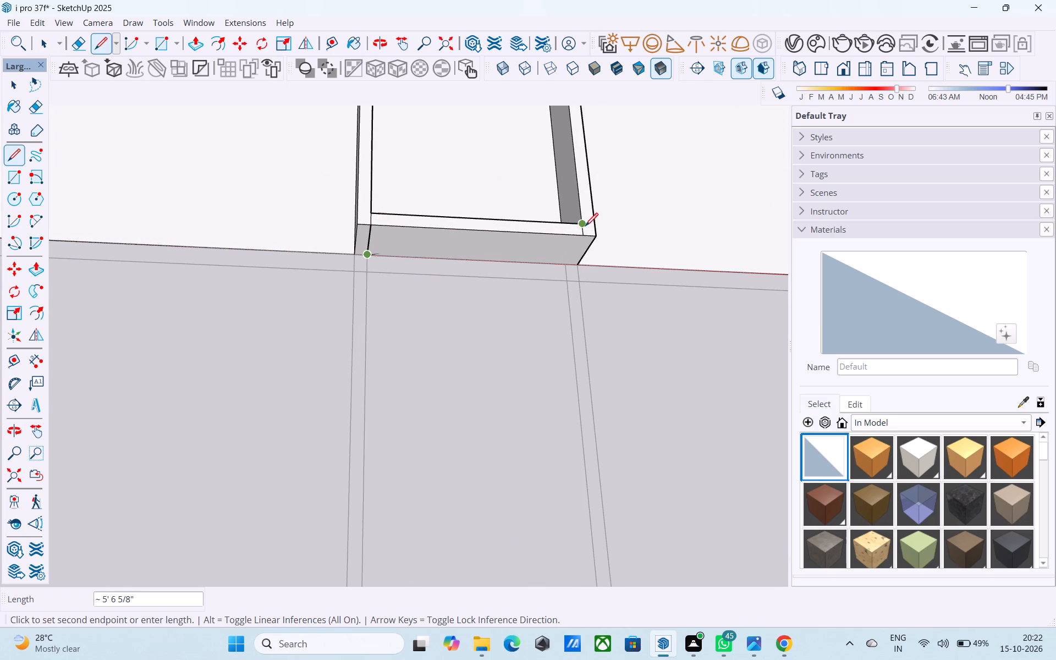
key(l)
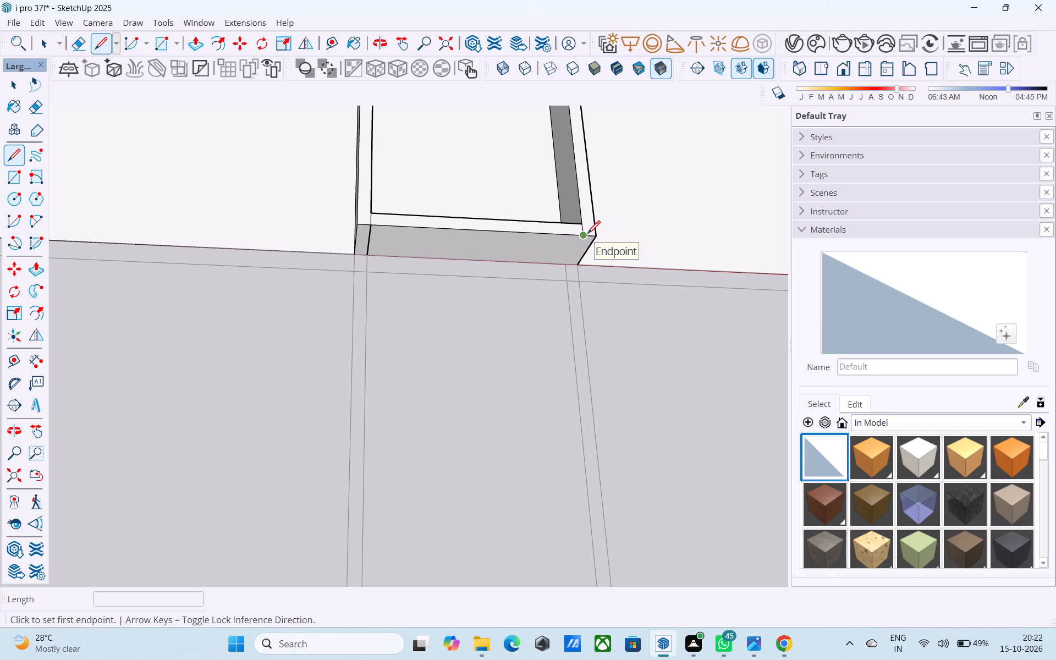
click(582, 233)
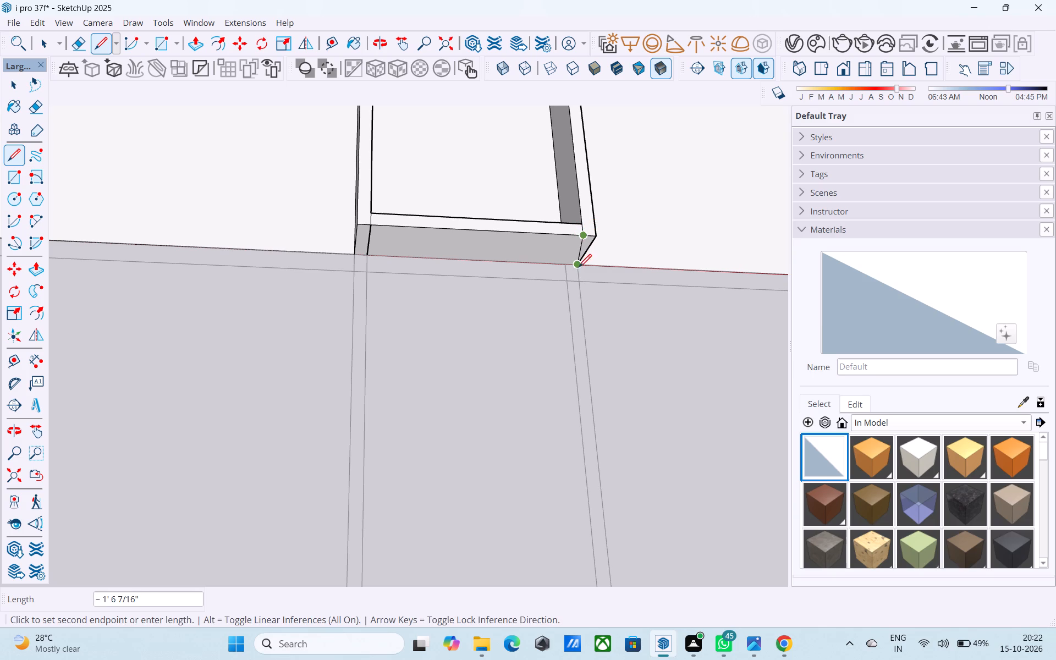
click(569, 271)
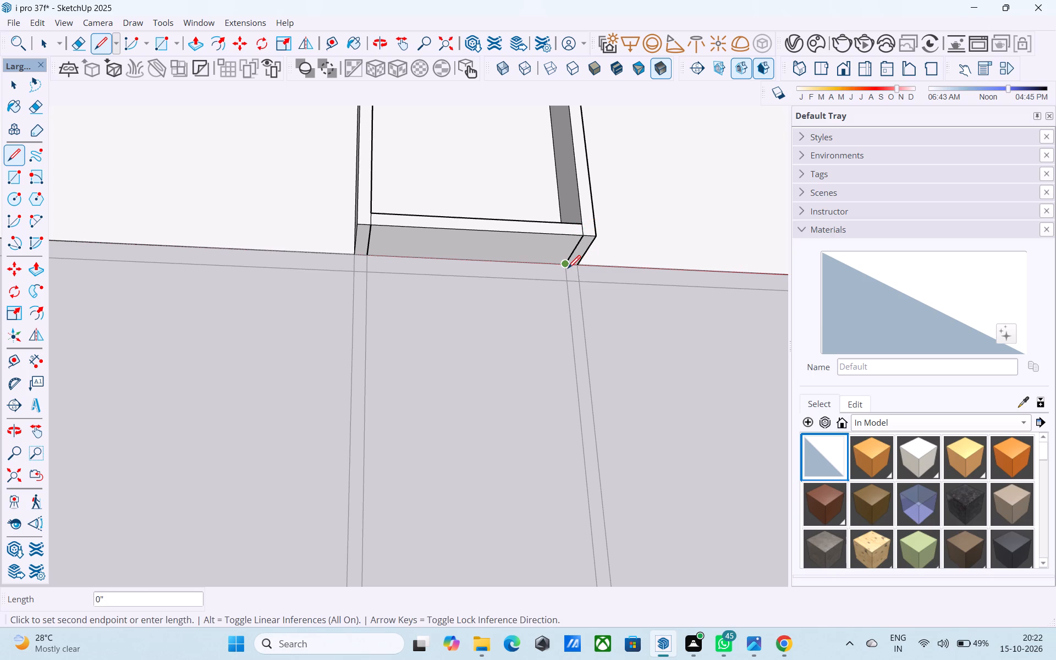
key(space)
Draw a line along the wall edge of the underside to close the 4" end face on the side away from the tower.
scroll(378, 241, up, 6)
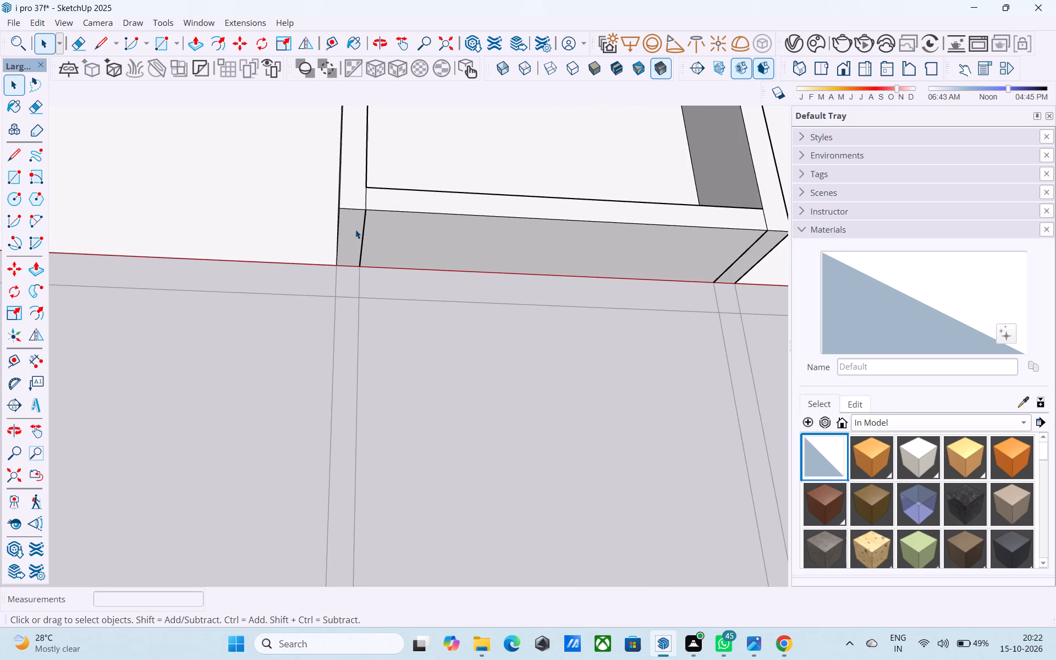
click(354, 229)
middle_drag(354, 225, 362, 198)
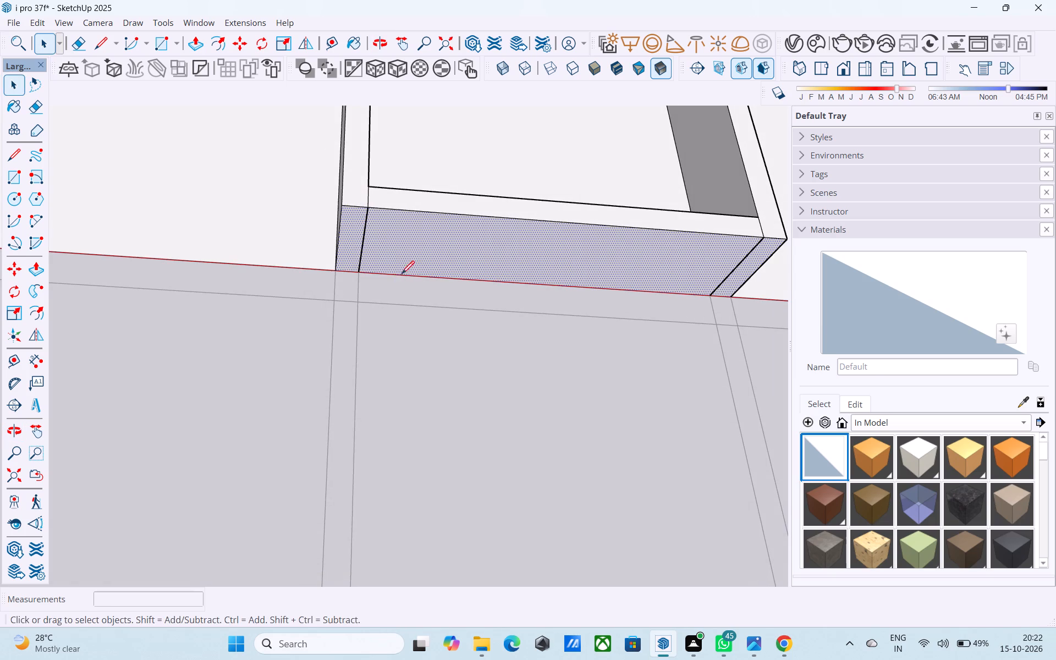
key(l)
scroll(391, 285, up, 4)
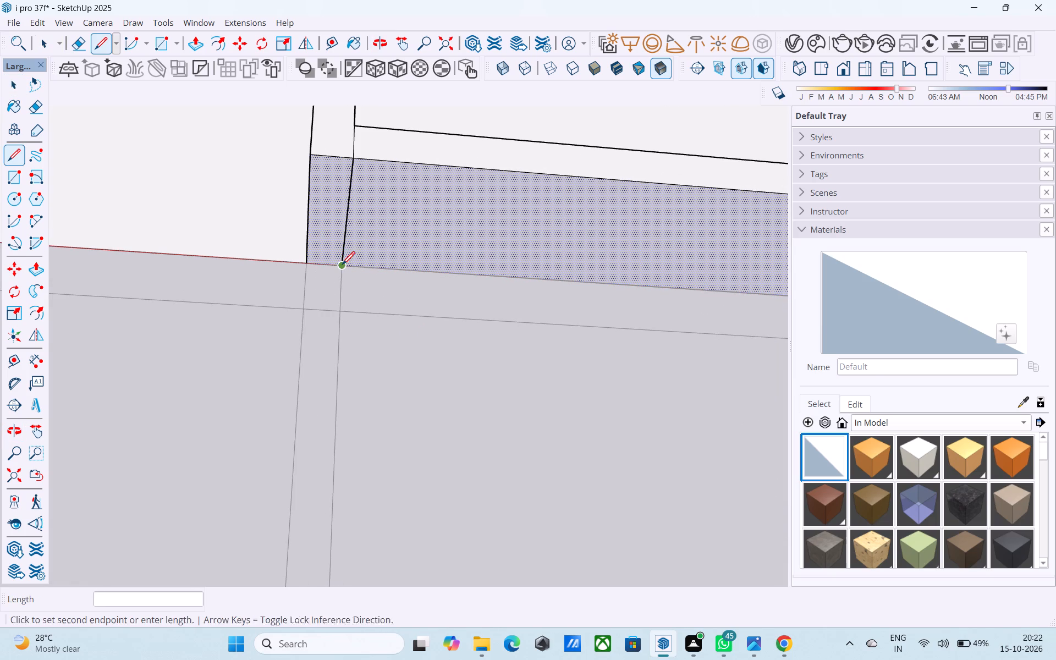
click(342, 266)
click(310, 258)
key(space)
Push/Pull that underside end face down 21' to the base of the lower wall, forming the first frame leg.
click(321, 237)
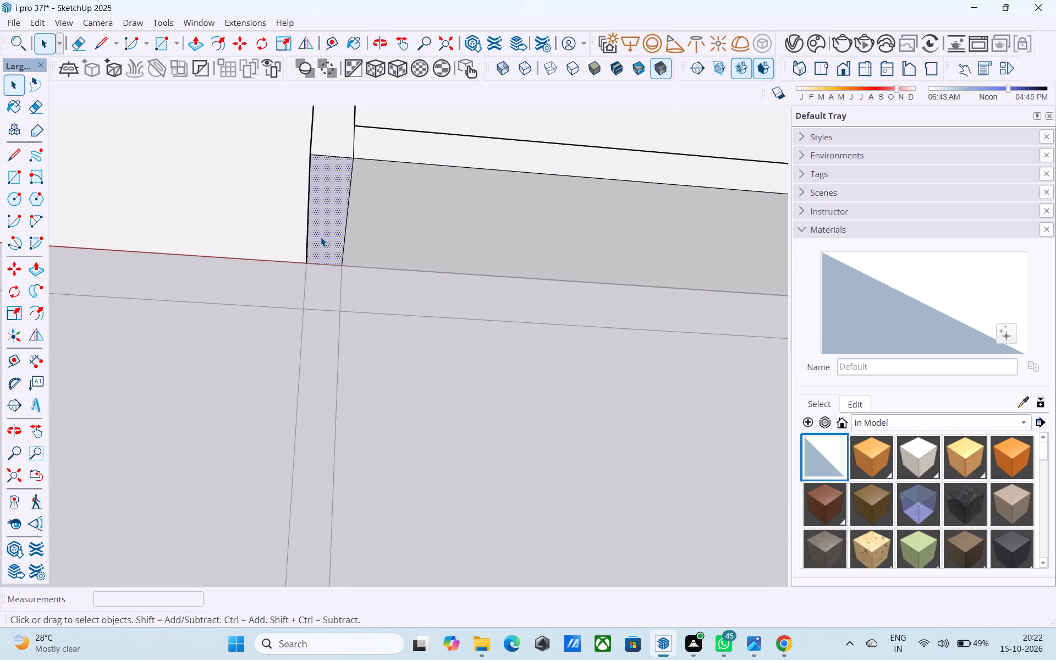
scroll(321, 237, down, 4)
key(p)
click(321, 237)
scroll(321, 259, down, 14)
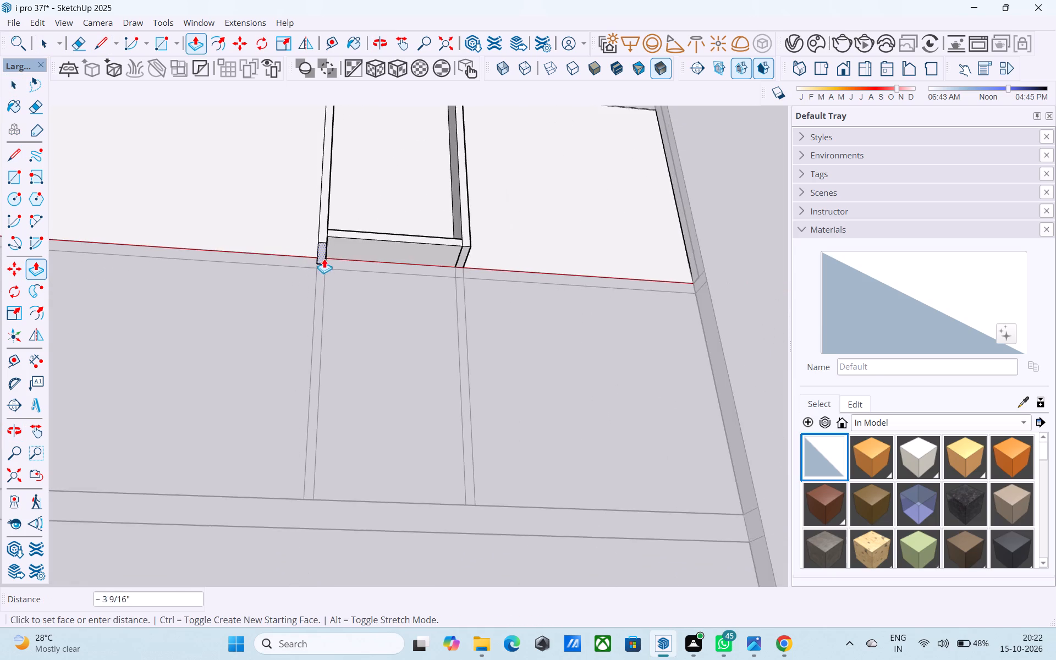
scroll(324, 258, down, 15)
middle_drag(327, 290, 333, 450)
scroll(335, 458, up, 2)
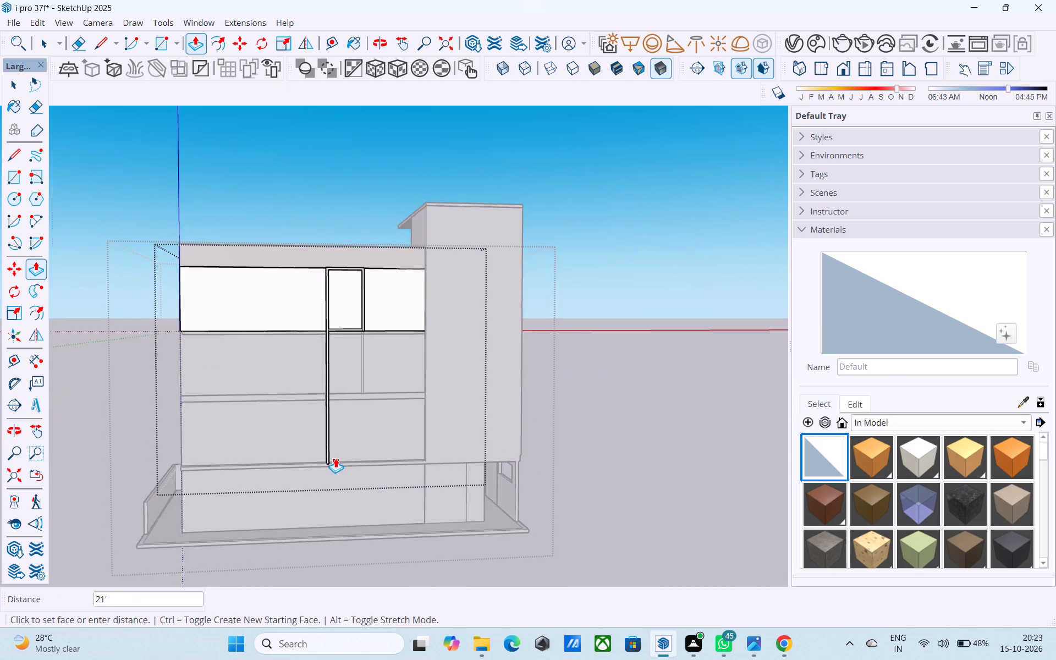
scroll(335, 458, up, 8)
click(333, 467)
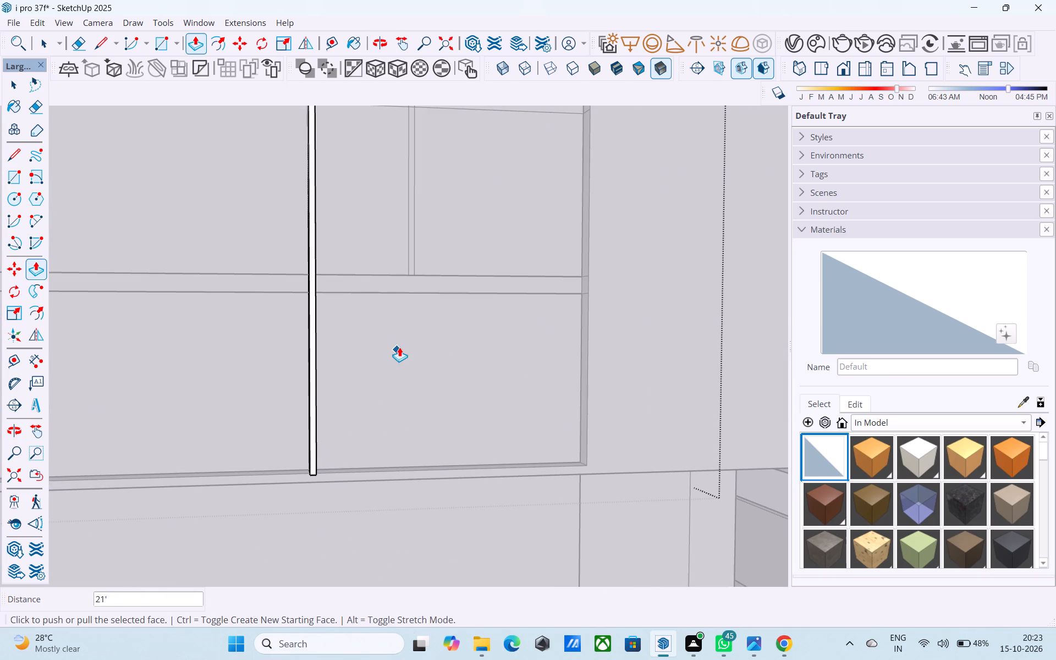
Draw a 4" wide rectangle over the tower-side end of the frame's underside, from the front edge to the wall.
scroll(399, 347, down, 4)
middle_drag(397, 342, 327, 382)
key(space)
scroll(395, 226, up, 6)
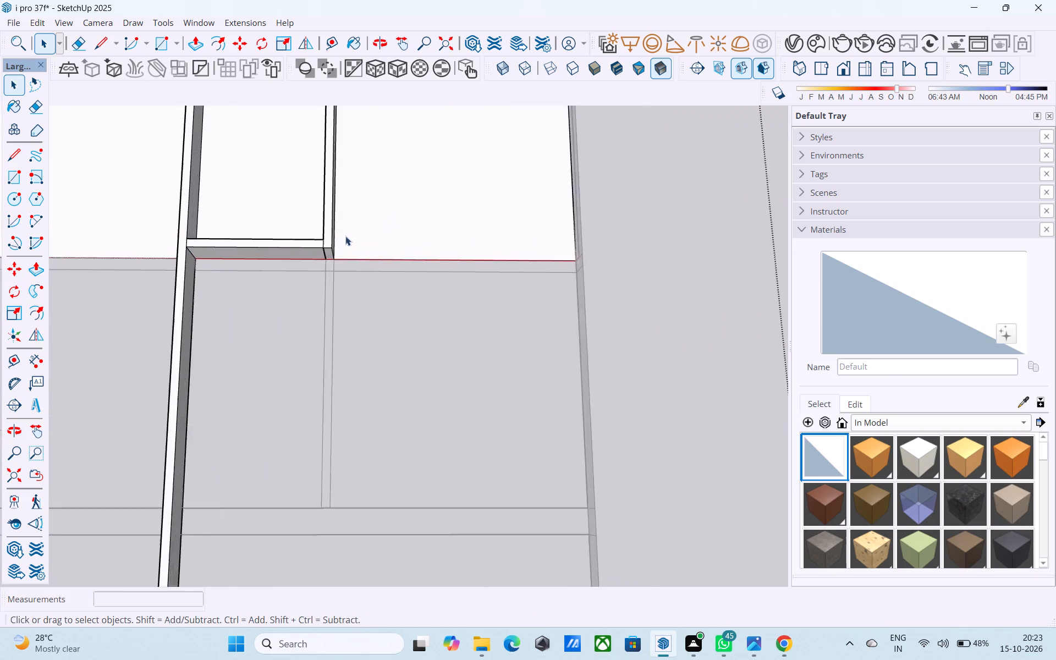
scroll(345, 236, up, 8)
click(317, 255)
middle_drag(317, 254, 318, 248)
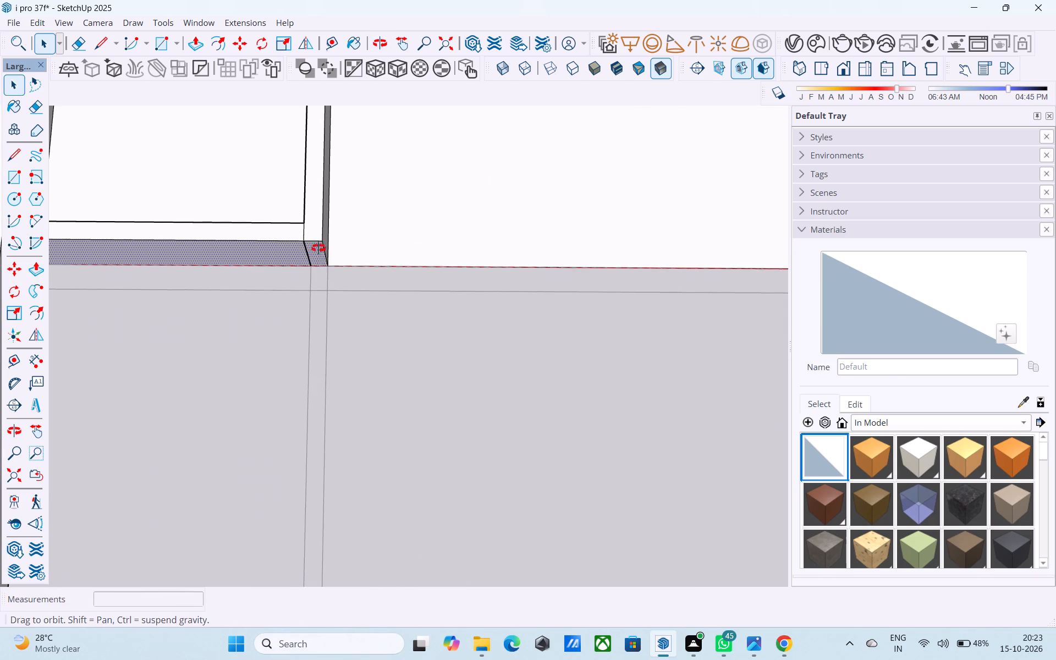
middle_drag(318, 248, 332, 199)
key(r)
scroll(294, 241, up, 3)
click(312, 232)
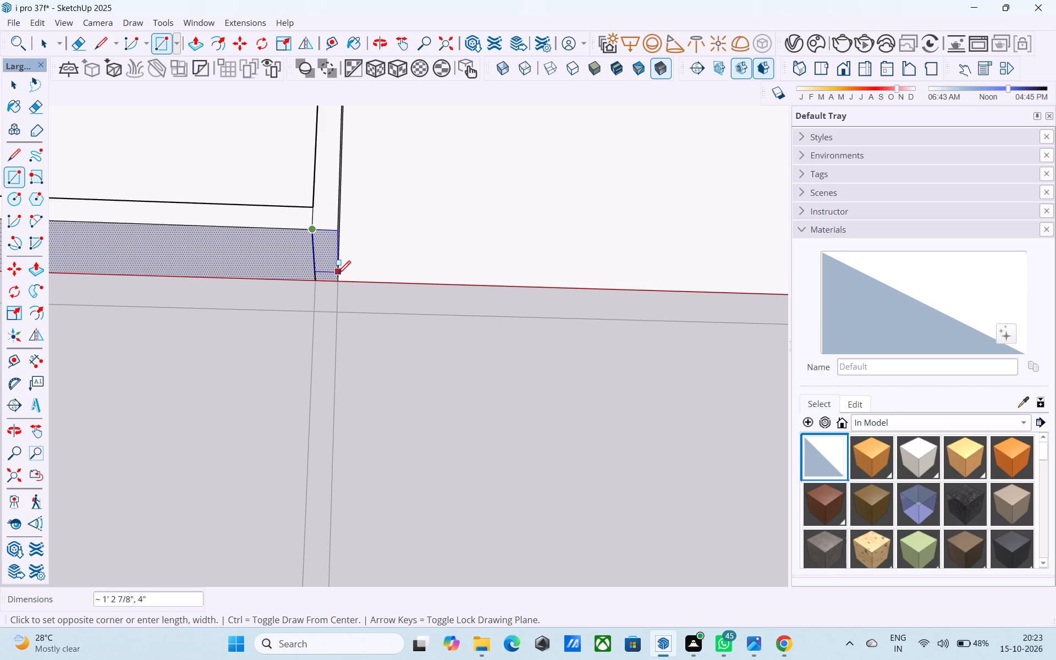
click(339, 280)
key(space)
Push/Pull the tower-side underside end face down 21', level with the bottom of the first leg.
click(333, 263)
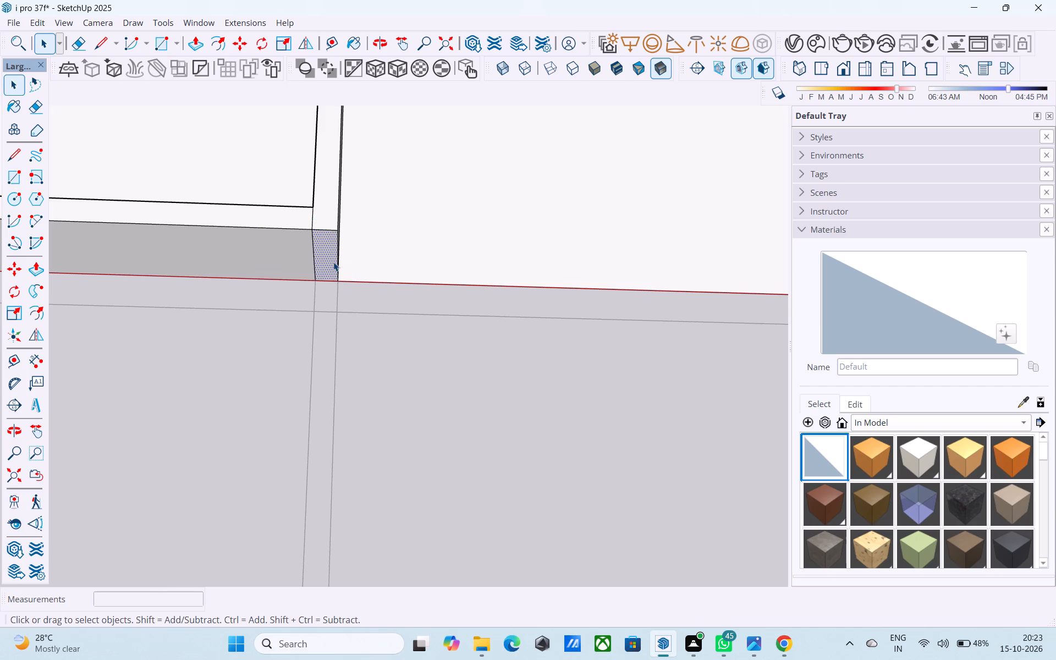
key(p)
click(333, 262)
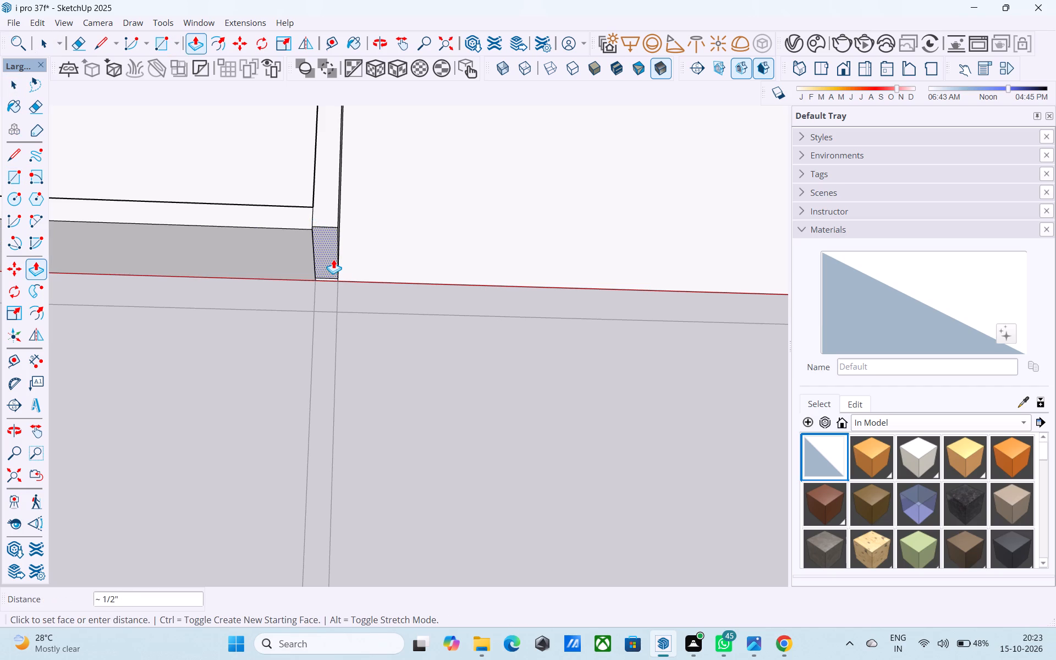
scroll(333, 259, down, 20)
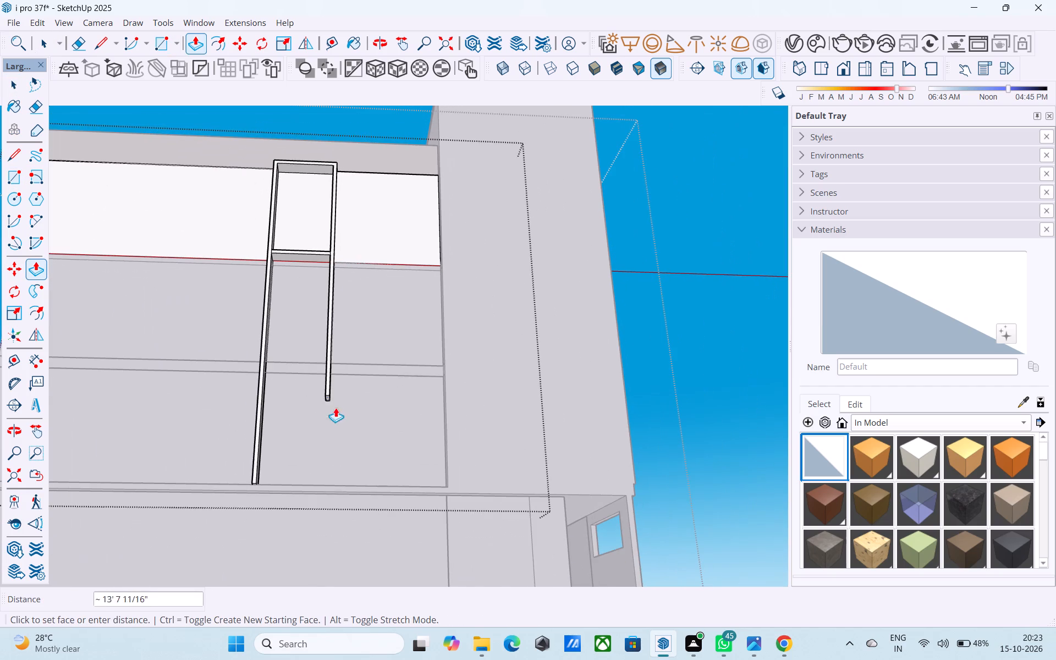
middle_drag(336, 433, 348, 522)
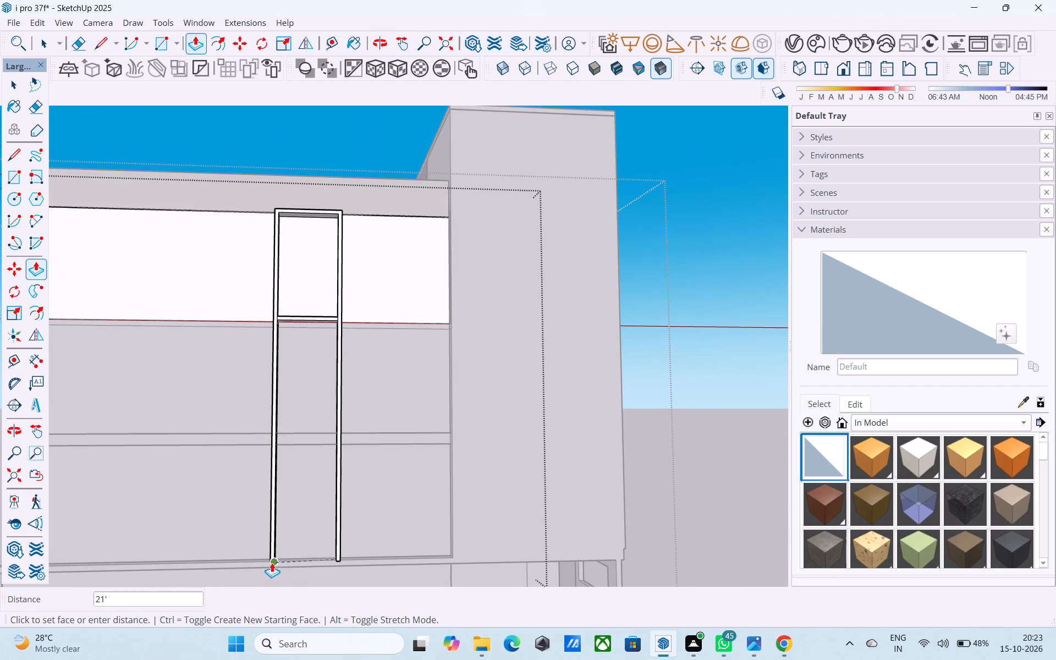
click(272, 563)
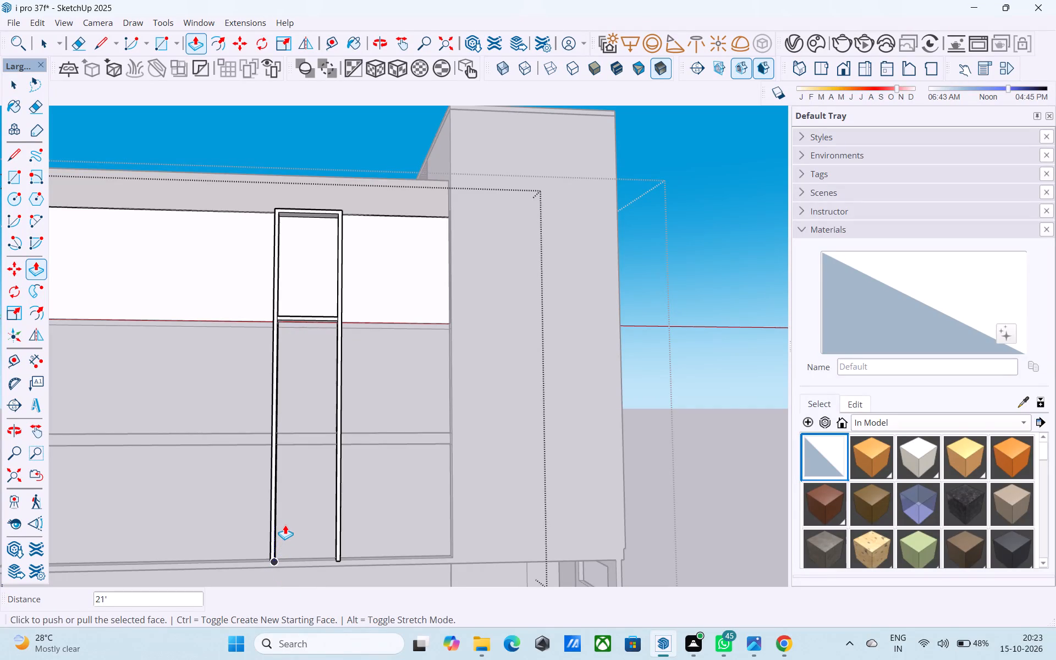
Copy the bottom edge of the tower-side leg's inner face 4" upward.
scroll(326, 494, up, 4)
scroll(333, 493, down, 2)
shift+middle_drag(333, 494, 342, 459)
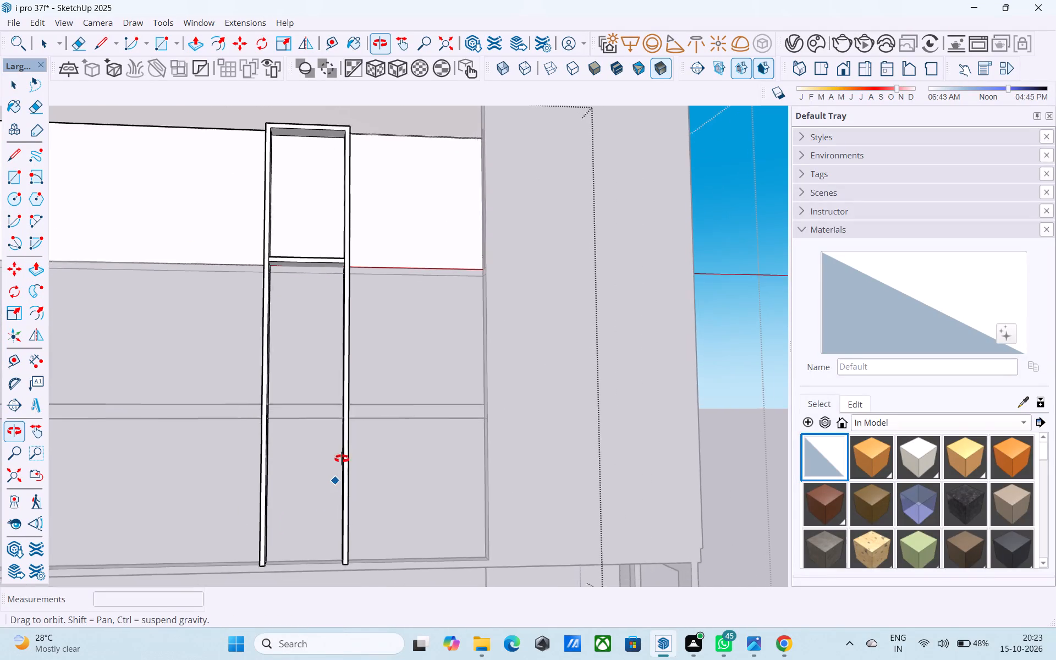
shift+middle_drag(342, 459, 422, 331)
scroll(436, 355, up, 5)
shift+middle_drag(437, 394, 411, 367)
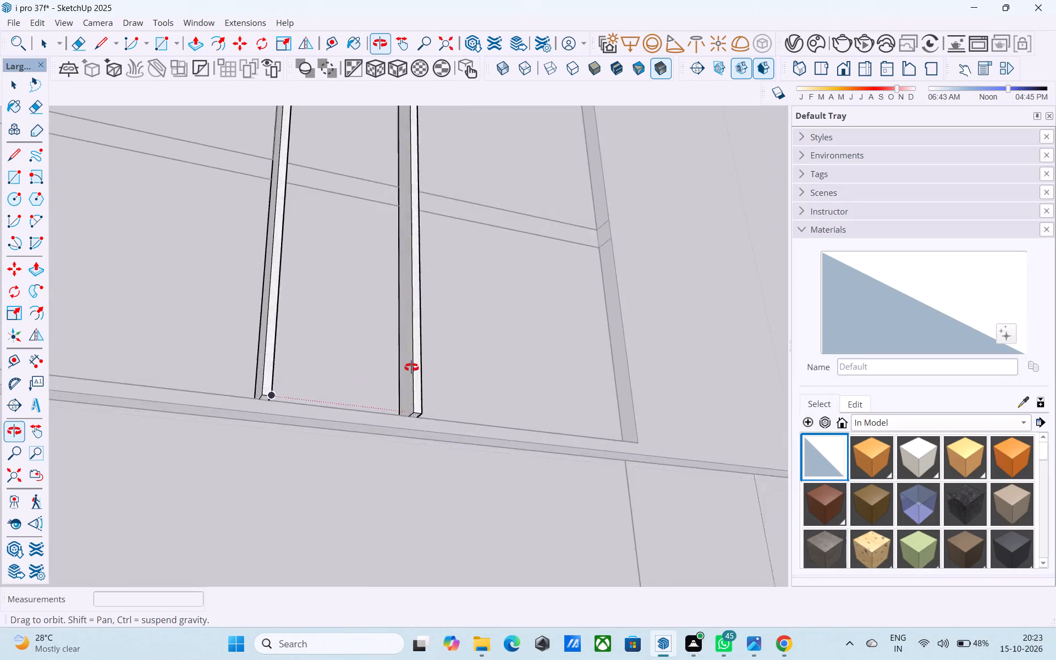
shift+middle_drag(411, 367, 561, 377)
shift+middle_drag(579, 418, 554, 332)
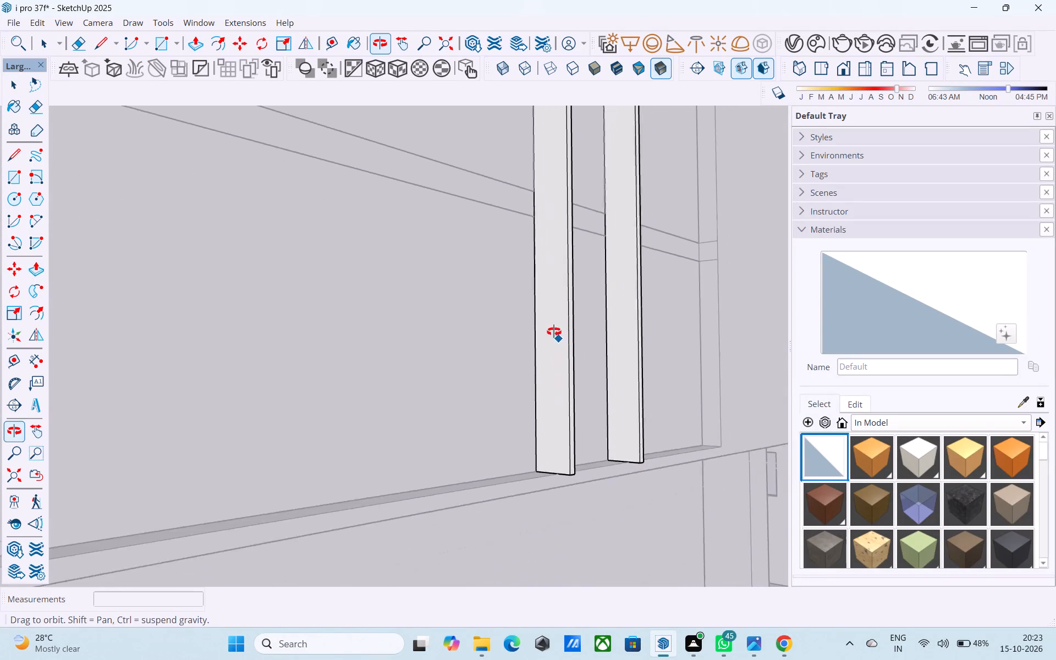
shift+middle_drag(554, 332, 475, 309)
middle_drag(522, 420, 561, 370)
scroll(582, 453, up, 8)
key(space)
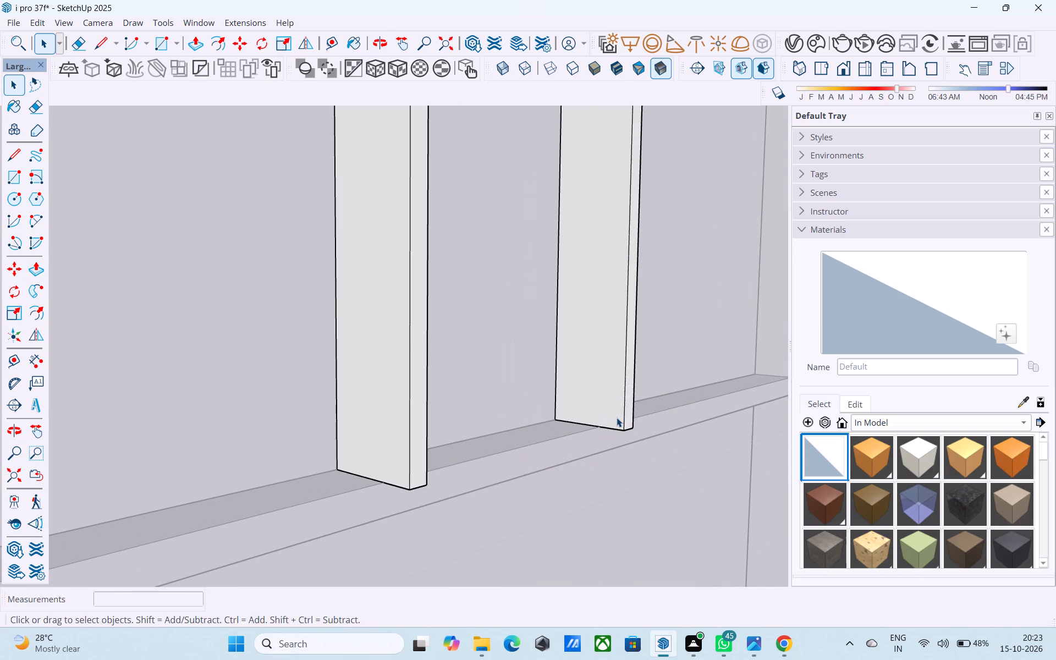
shift+middle_drag(624, 424, 608, 399)
scroll(591, 424, up, 4)
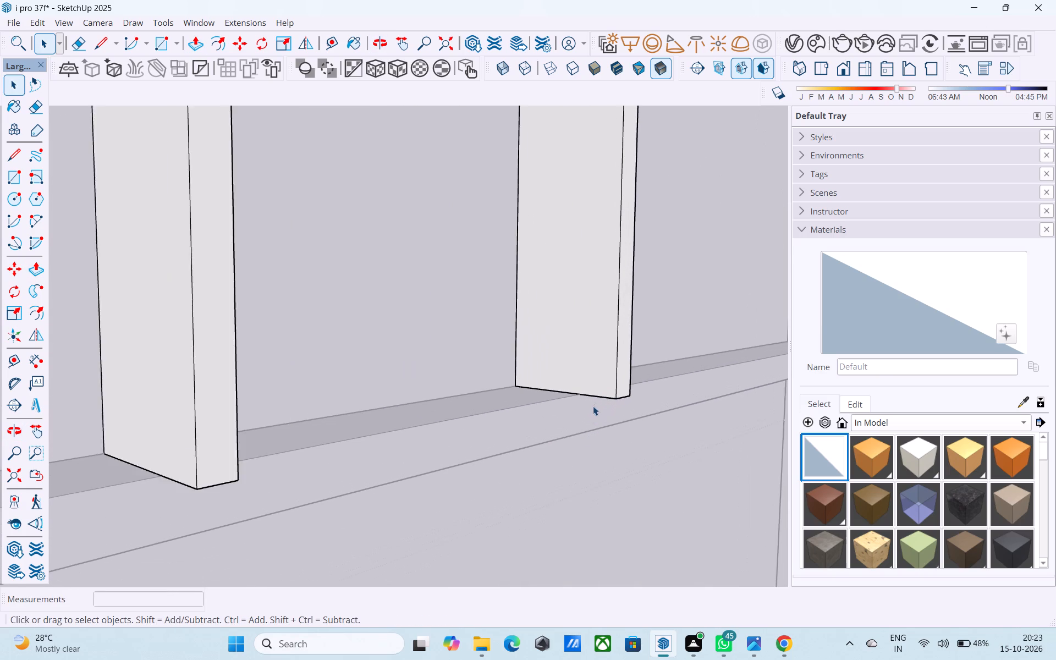
scroll(593, 406, up, 1)
click(599, 394)
key(m)
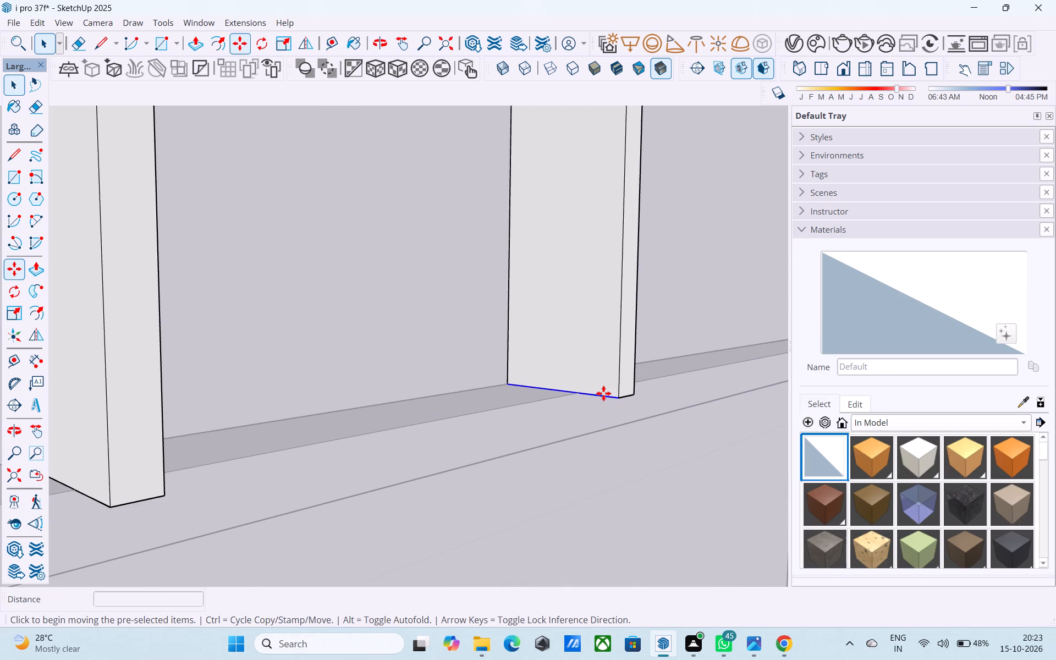
click(617, 399)
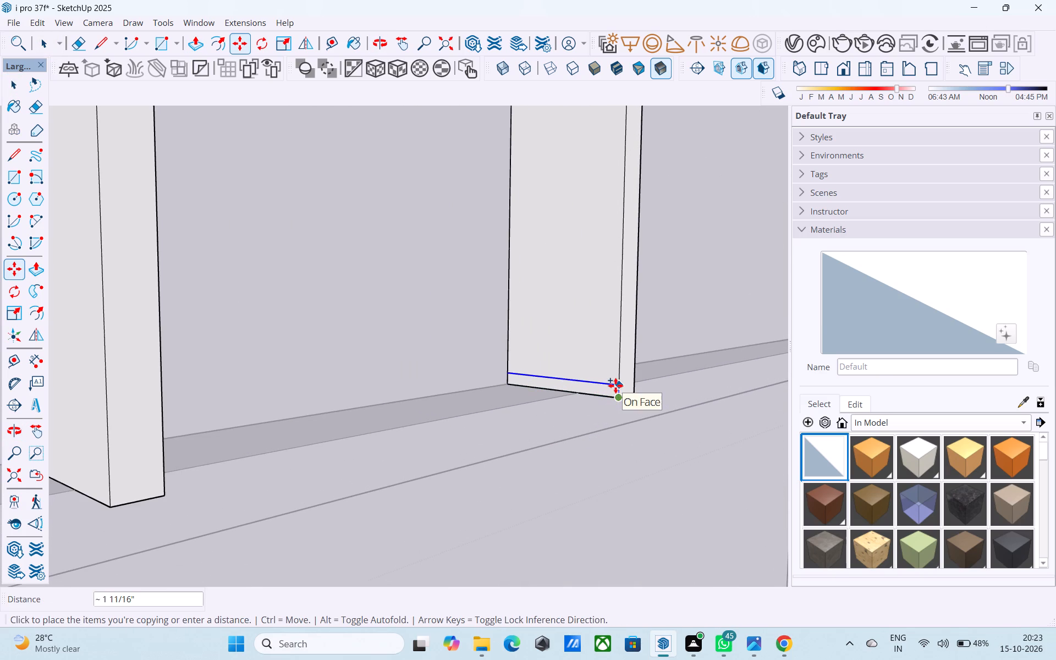
text(4")
key(Return)
key(space)
Push/Pull the 4" strip at the foot of the tower-side leg about 5' 3" across to the opposite leg, forming the bottom rail.
click(613, 384)
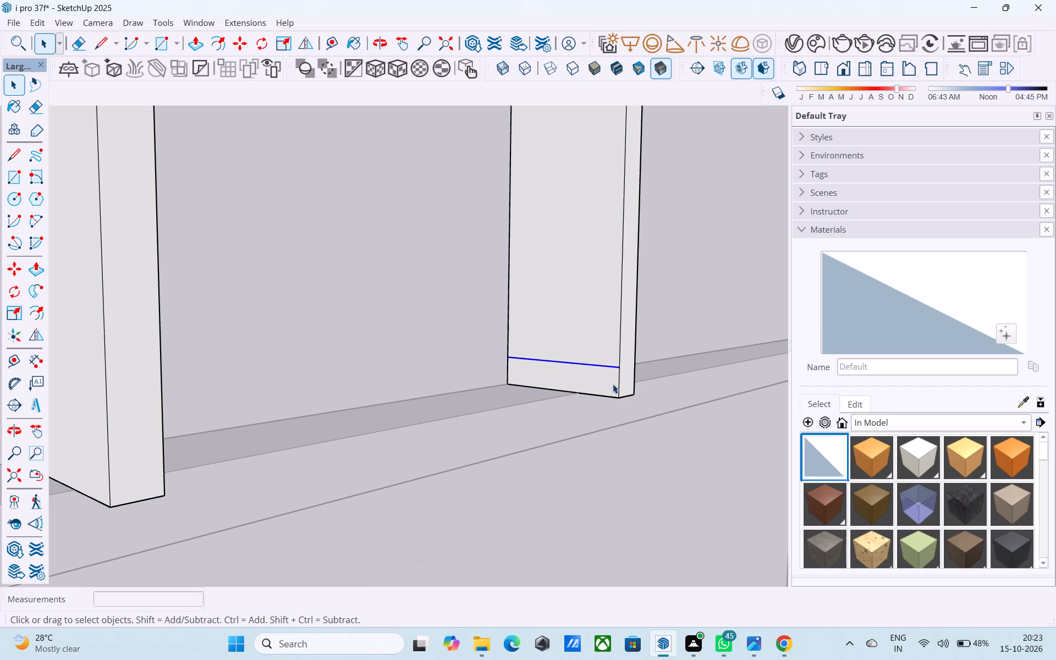
key(p)
click(610, 384)
middle_drag(548, 376, 485, 393)
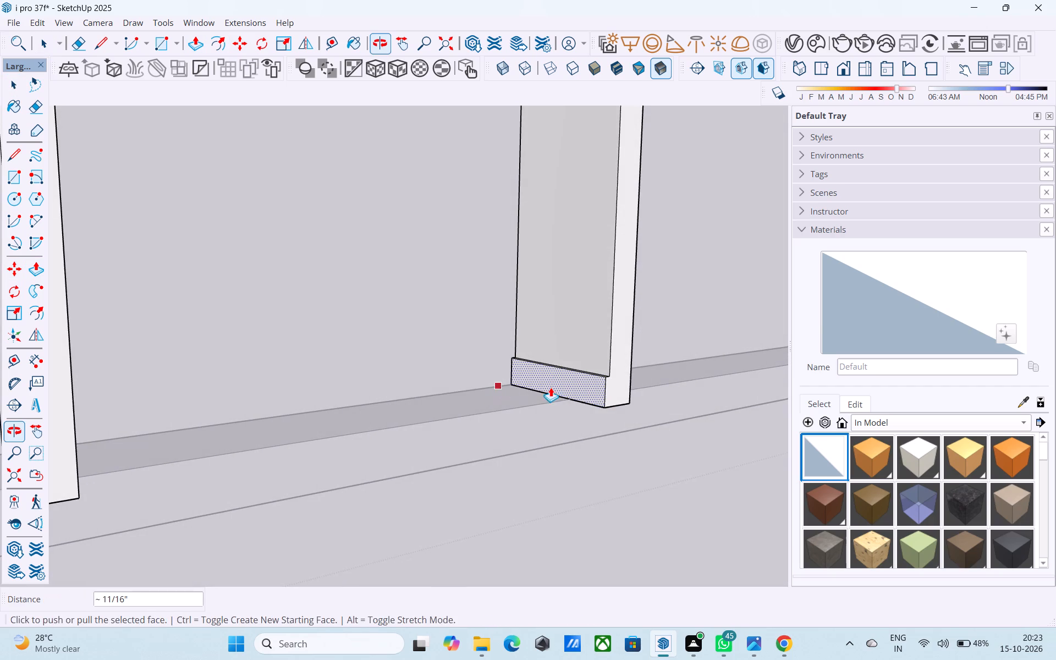
click(579, 380)
scroll(436, 390, down, 6)
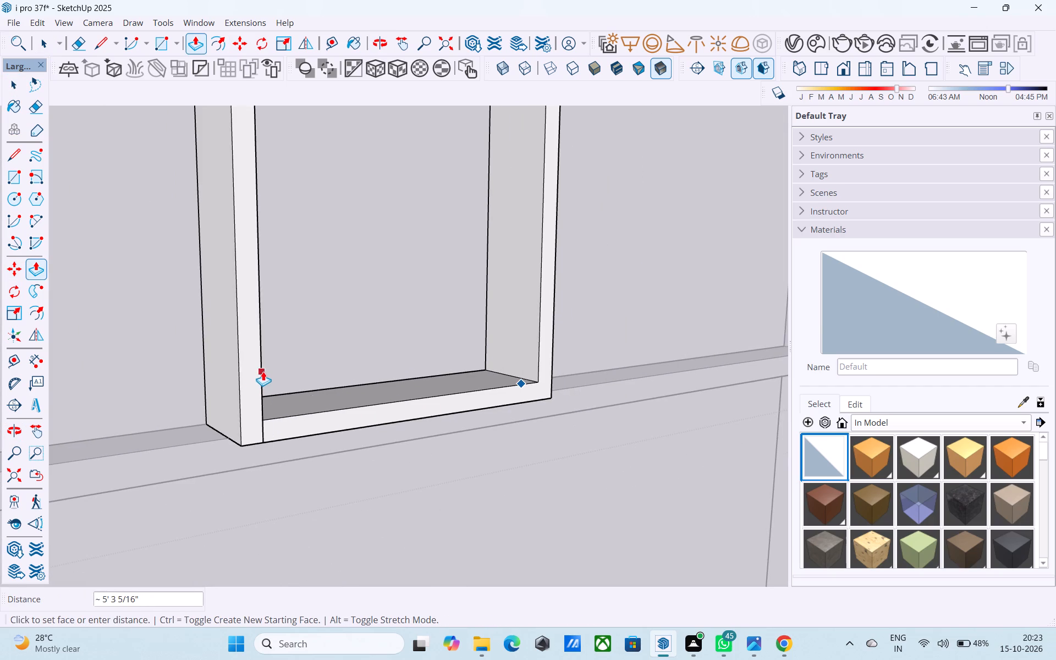
click(263, 371)
Draw a 1' 6" line across the tower-side leg's inner face, level with the upper edge of the mid-wall band.
middle_drag(270, 376, 171, 417)
scroll(175, 415, down, 15)
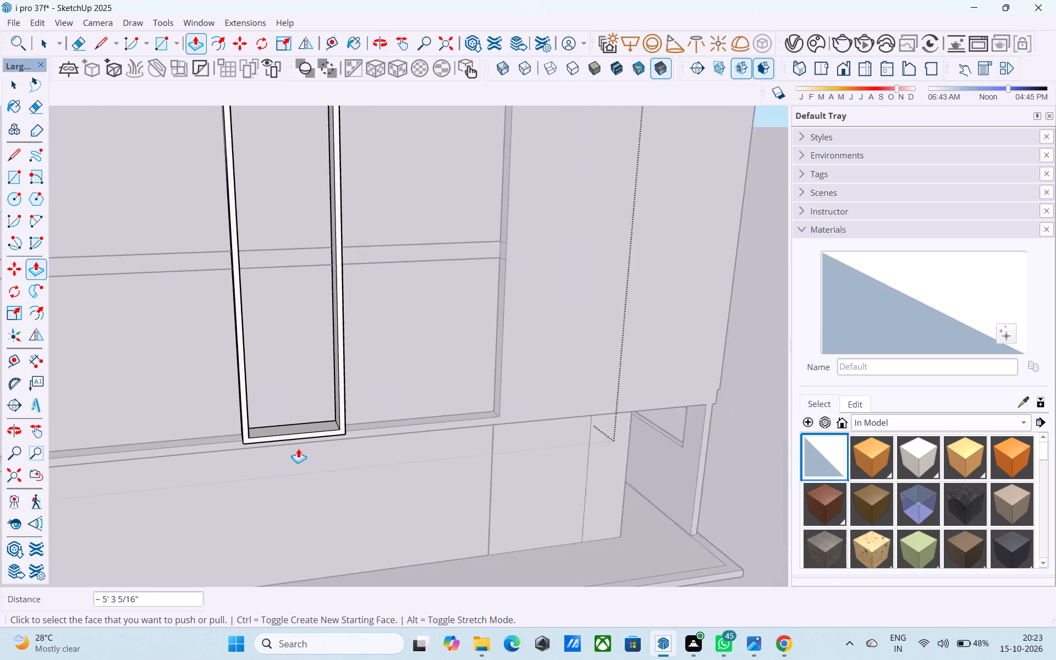
middle_drag(327, 408, 338, 475)
scroll(314, 387, up, 4)
key(space)
middle_drag(328, 378, 414, 366)
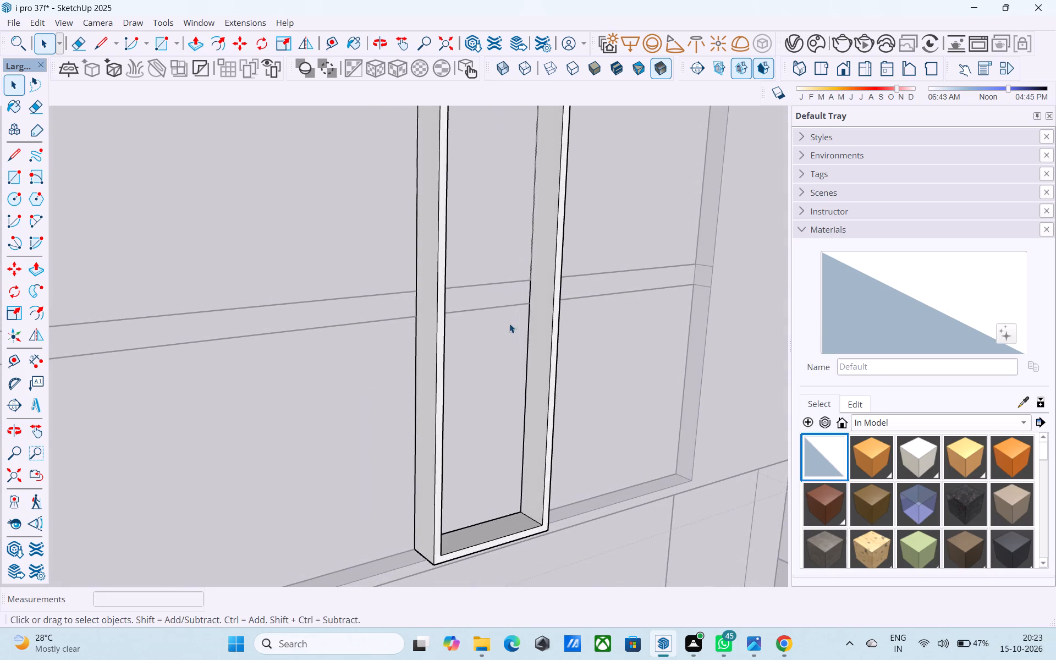
middle_drag(509, 323, 493, 385)
scroll(503, 347, up, 5)
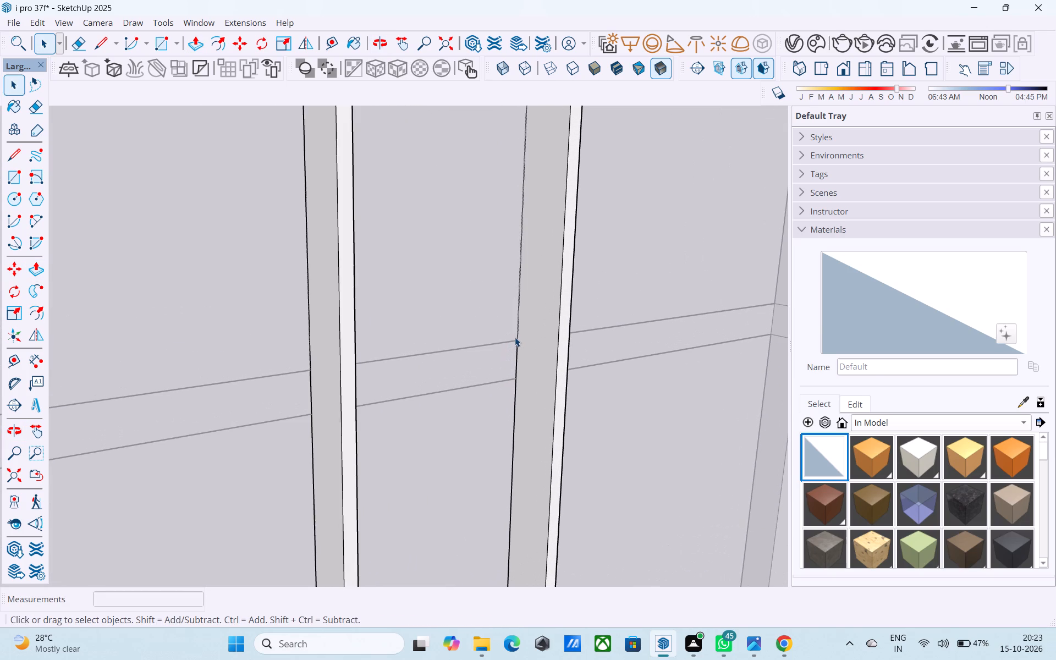
key(l)
click(515, 337)
click(557, 351)
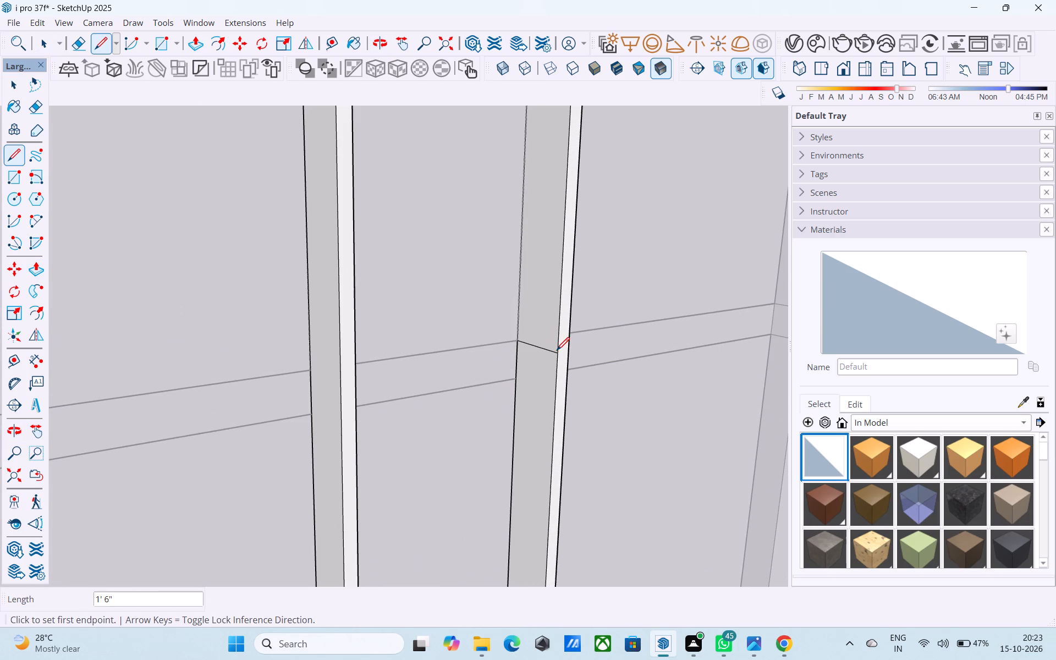
key(space)
Copy the new line 4" upward on the tower-side leg's inner face.
click(553, 353)
key(m)
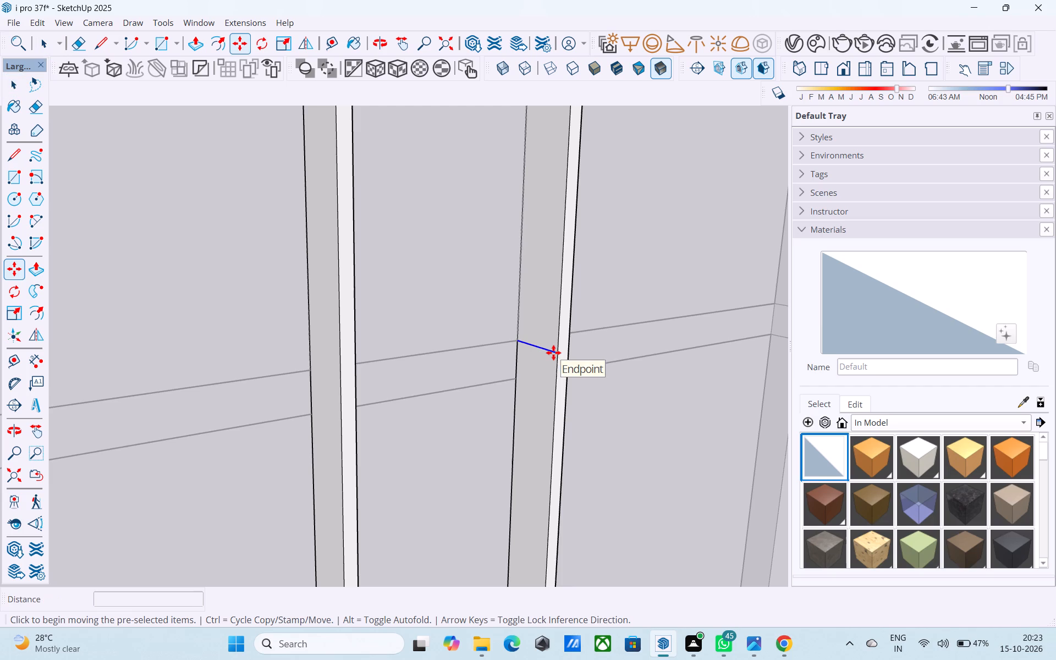
click(557, 353)
click(559, 338)
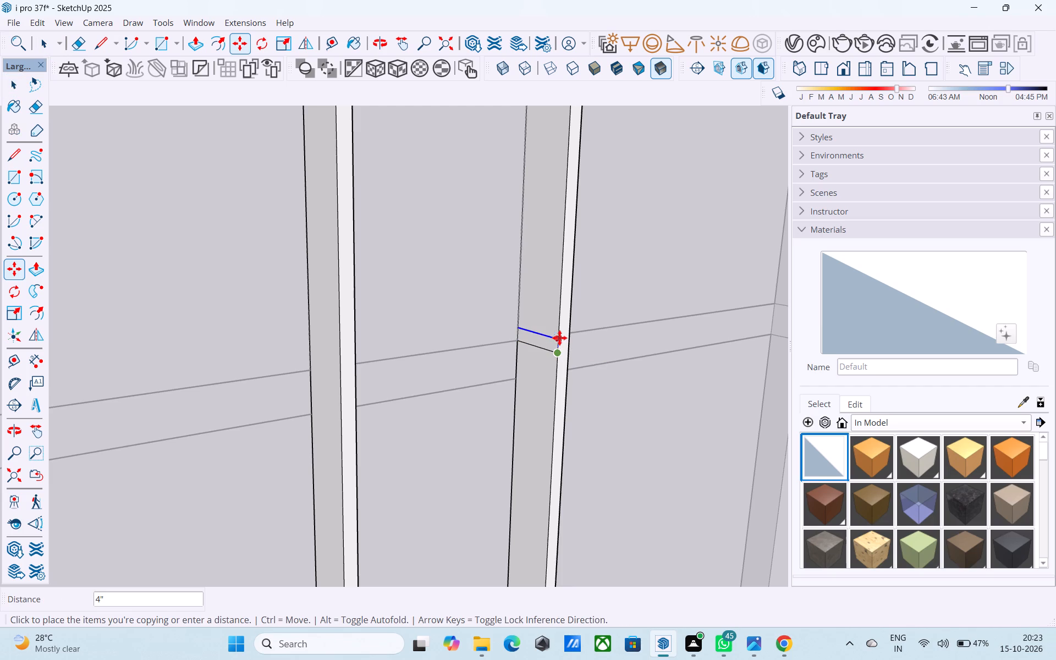
key(space)
Push/Pull the 4" strip above the band's upper edge 5' 4" across to the opposite leg, forming a cross rail.
click(551, 340)
key(p)
click(551, 340)
middle_drag(550, 342, 513, 341)
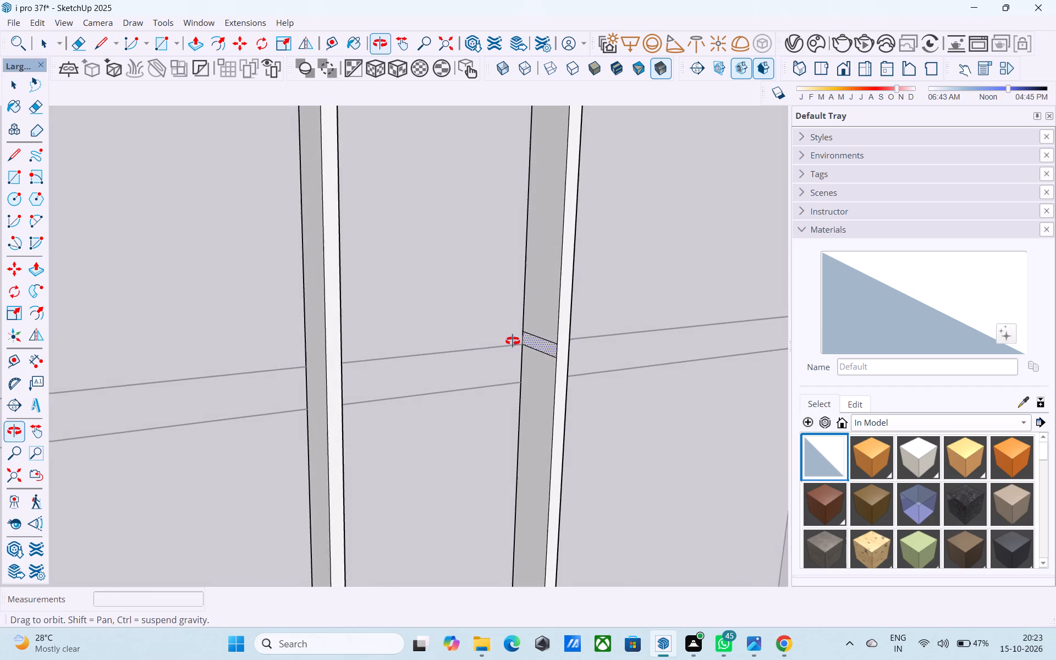
middle_drag(513, 341, 507, 341)
middle_drag(427, 372, 282, 371)
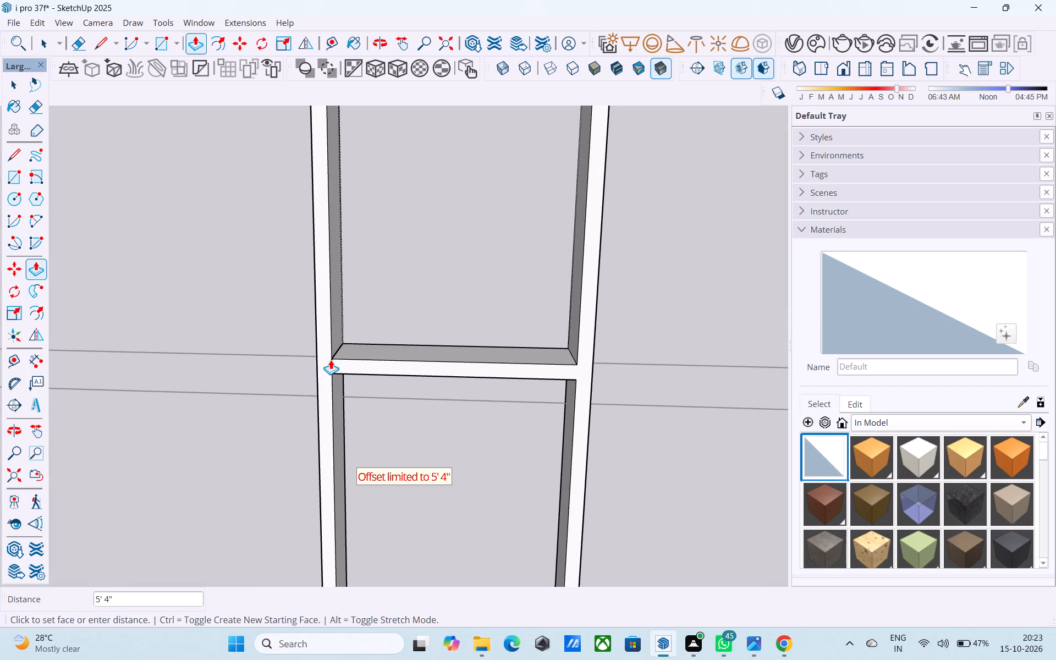
click(331, 360)
Draw a 1' 6" line across the tower-side leg's inner face, level with the lower edge of the mid-wall band.
shift+middle_drag(419, 359, 542, 250)
scroll(454, 366, up, 3)
key(space)
key(l)
click(441, 325)
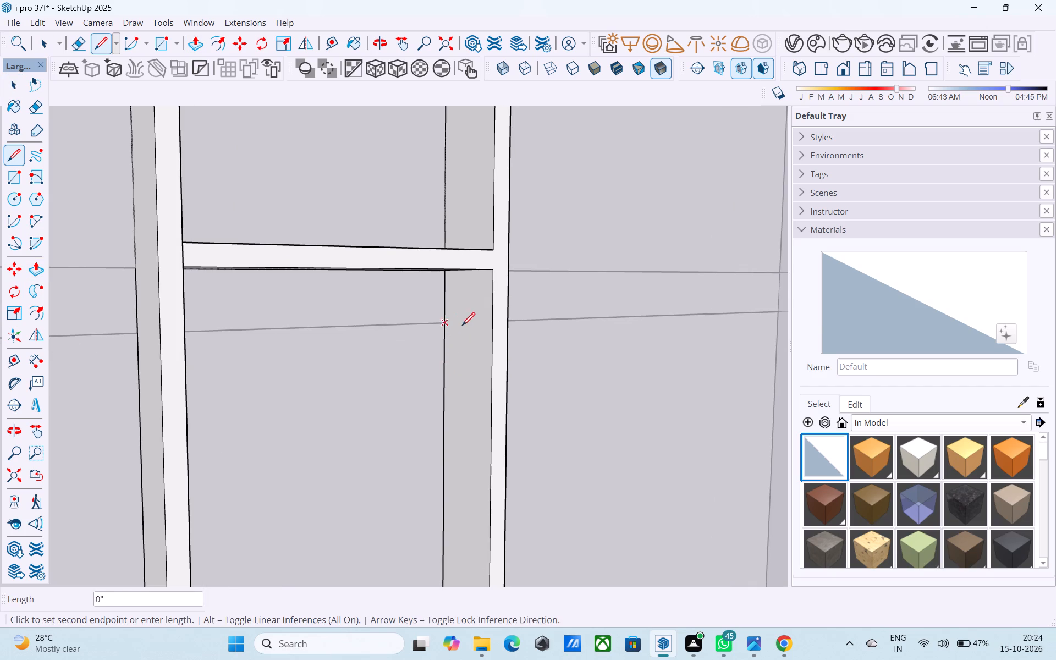
click(495, 323)
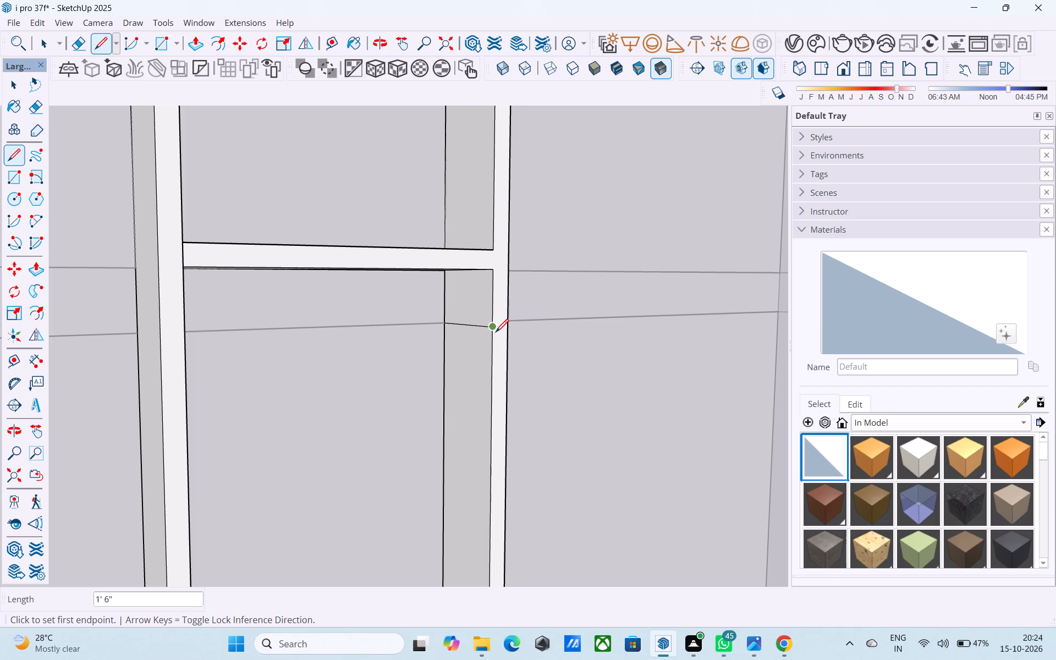
scroll(492, 334, up, 3)
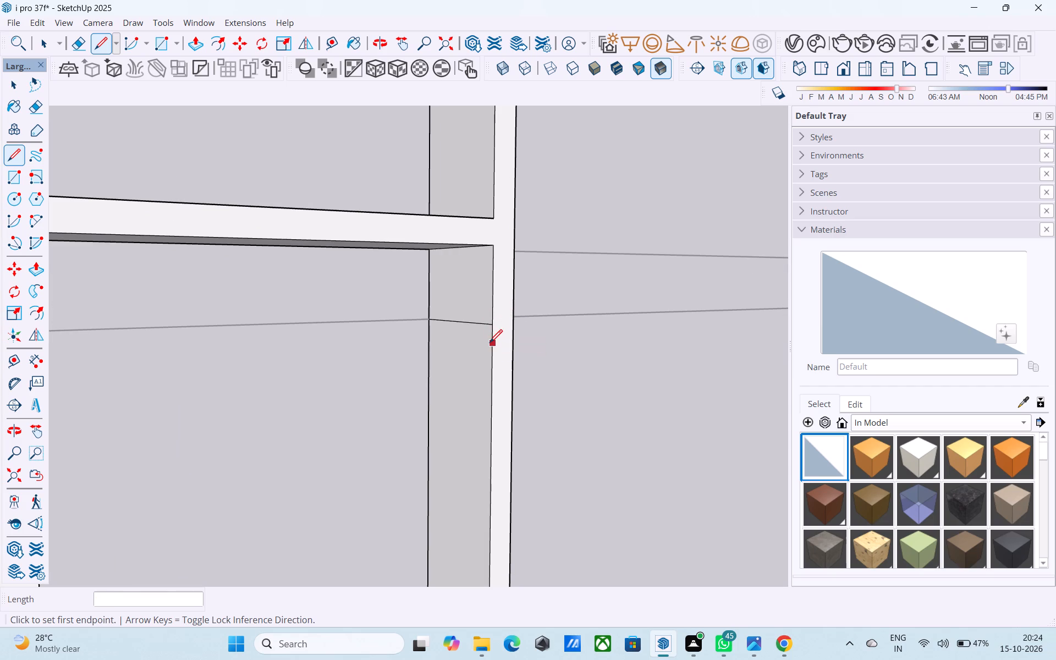
key(space)
Copy the lower band line downward on the leg's inner face by about the thickness of the rail above.
click(491, 323)
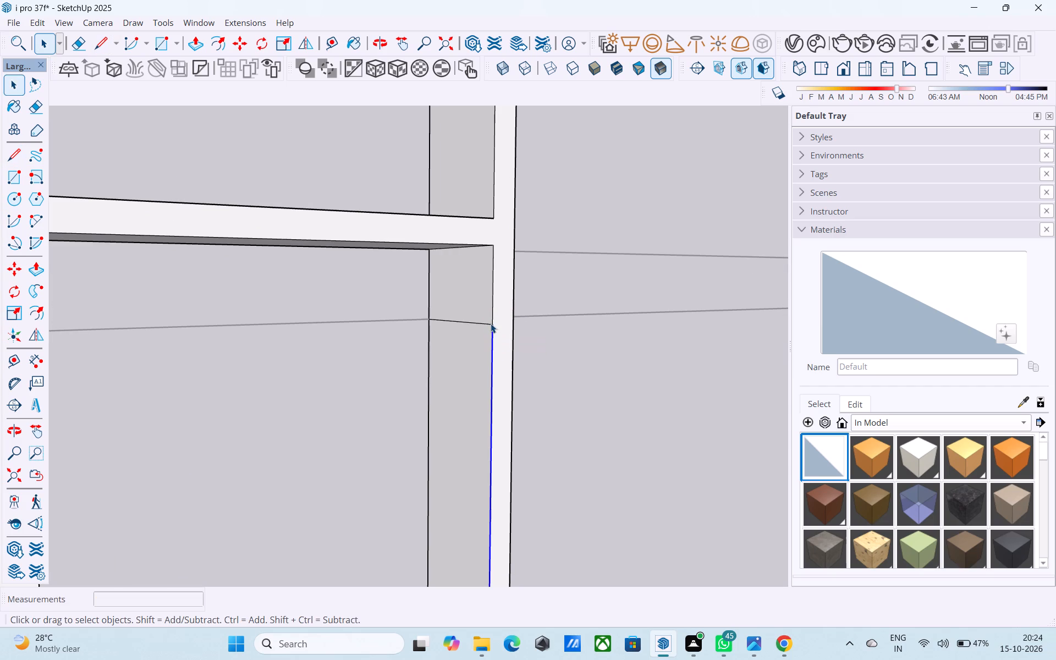
click(487, 324)
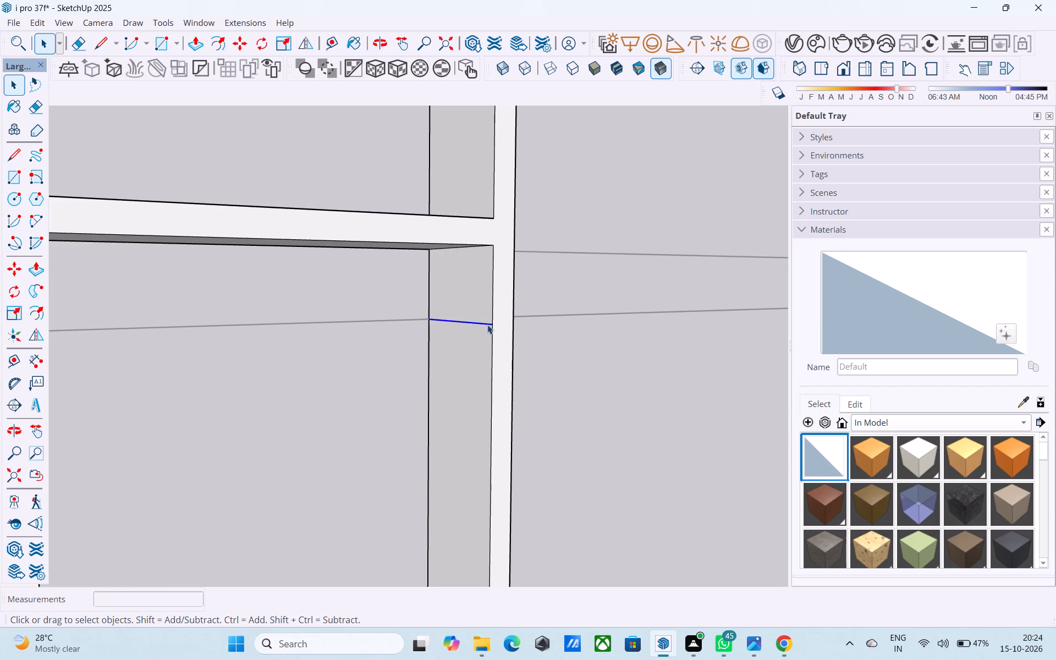
key(m)
click(492, 326)
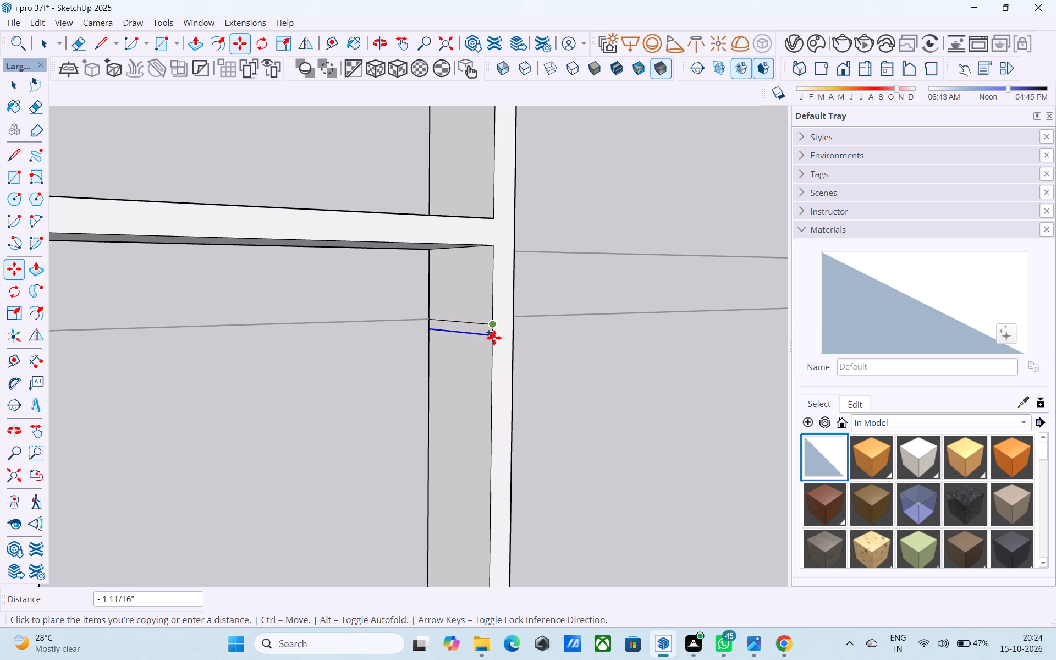
click(494, 347)
key(space)
Push/Pull the strip below the band's lower edge 5' 4" across to the opposite leg, forming a second cross rail.
click(487, 343)
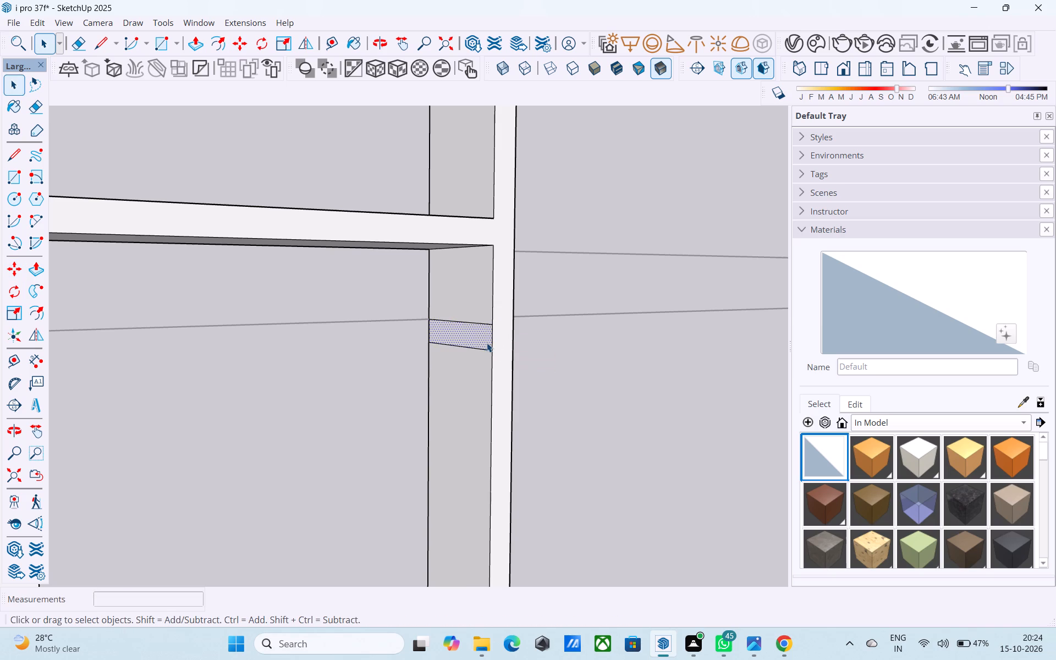
scroll(487, 342, down, 4)
key(p)
click(482, 339)
scroll(458, 343, down, 3)
middle_drag(455, 344, 316, 362)
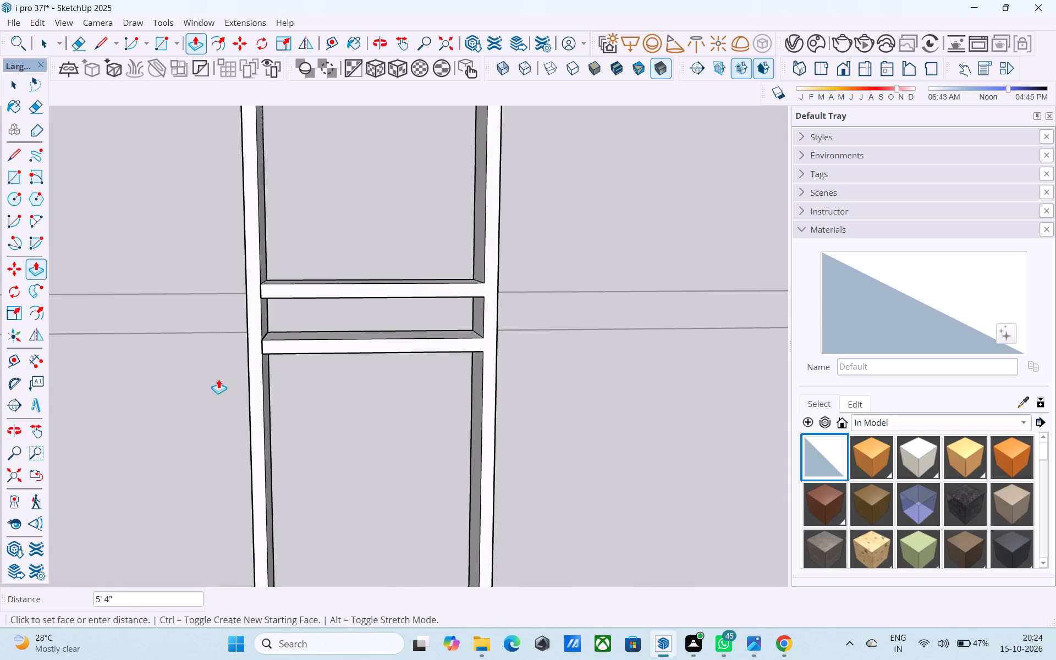
click(262, 341)
Draw a line across the tower-side leg's inner face, level with the lower edge of the band just below the upper crossbar.
scroll(262, 340, down, 4)
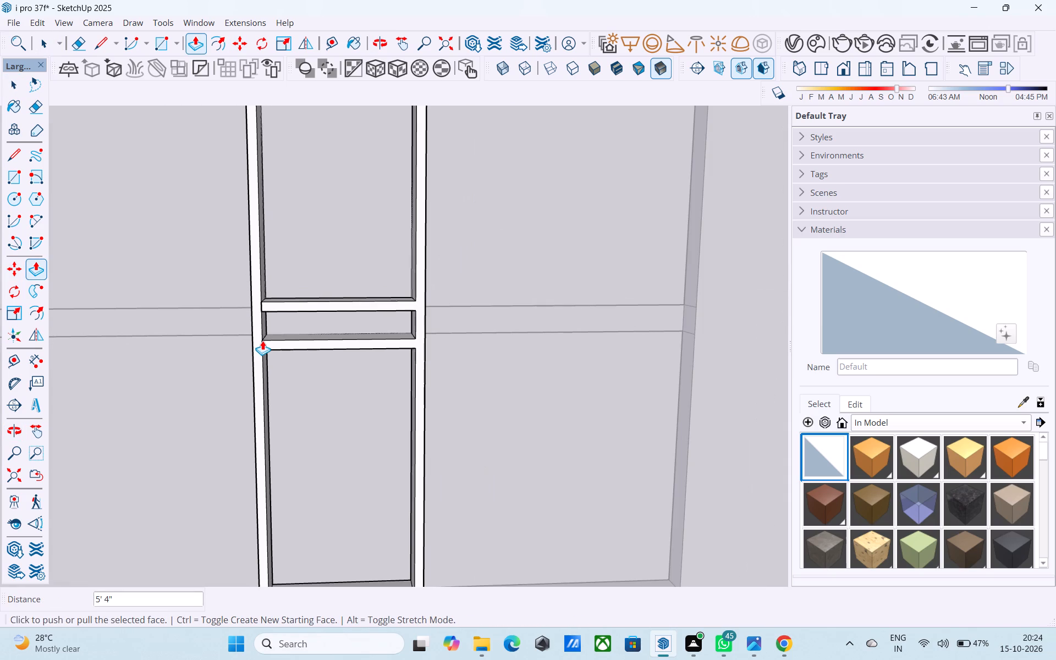
scroll(262, 340, down, 4)
scroll(289, 262, down, 4)
shift+middle_drag(295, 262, 312, 320)
middle_drag(340, 269, 331, 285)
scroll(323, 297, up, 7)
key(space)
shift+middle_drag(375, 256, 330, 283)
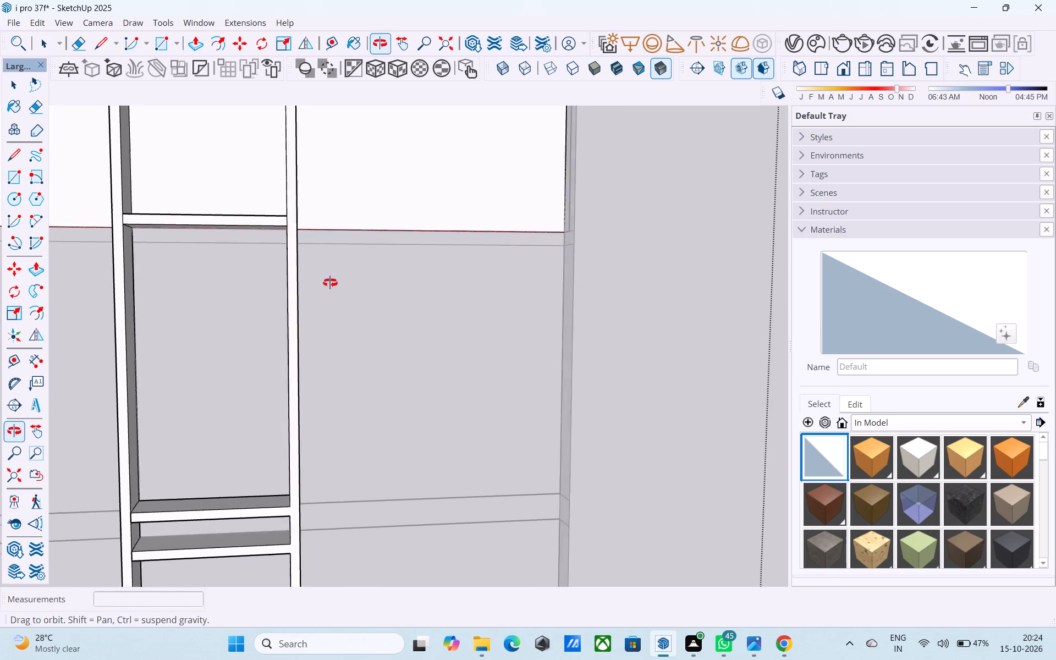
shift+middle_drag(330, 283, 400, 279)
shift+middle_drag(359, 254, 359, 255)
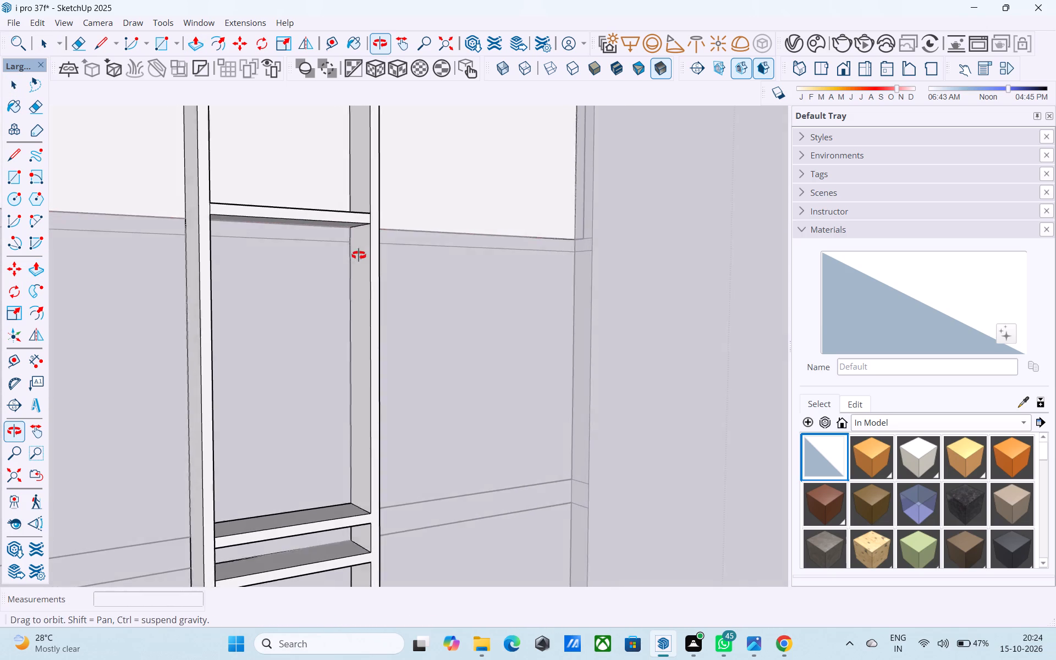
shift+middle_drag(359, 255, 396, 251)
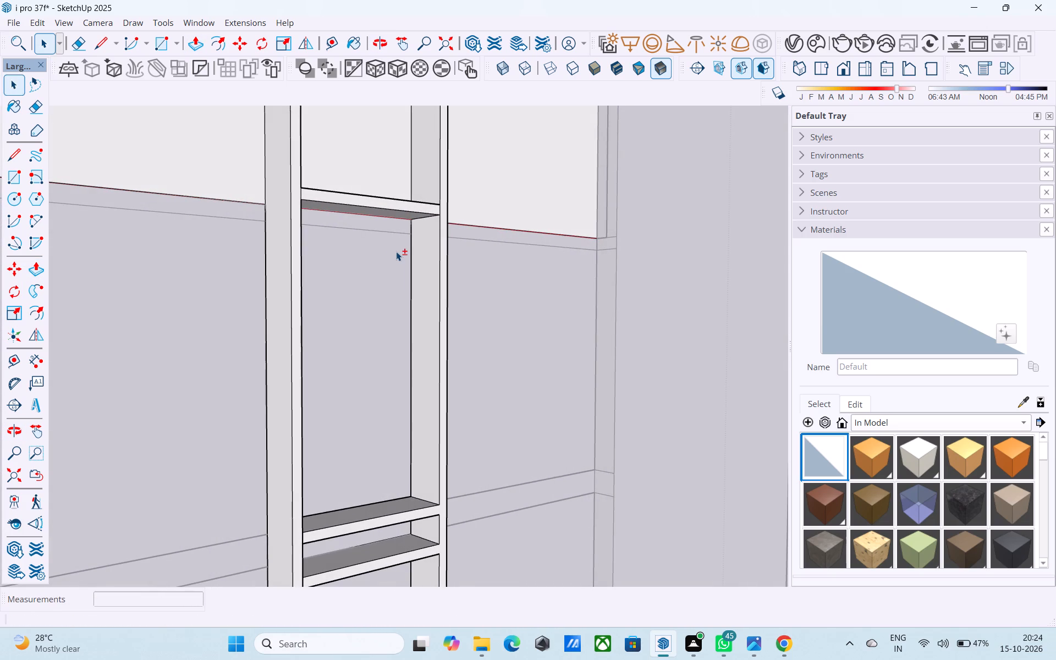
scroll(411, 239, up, 4)
key(l)
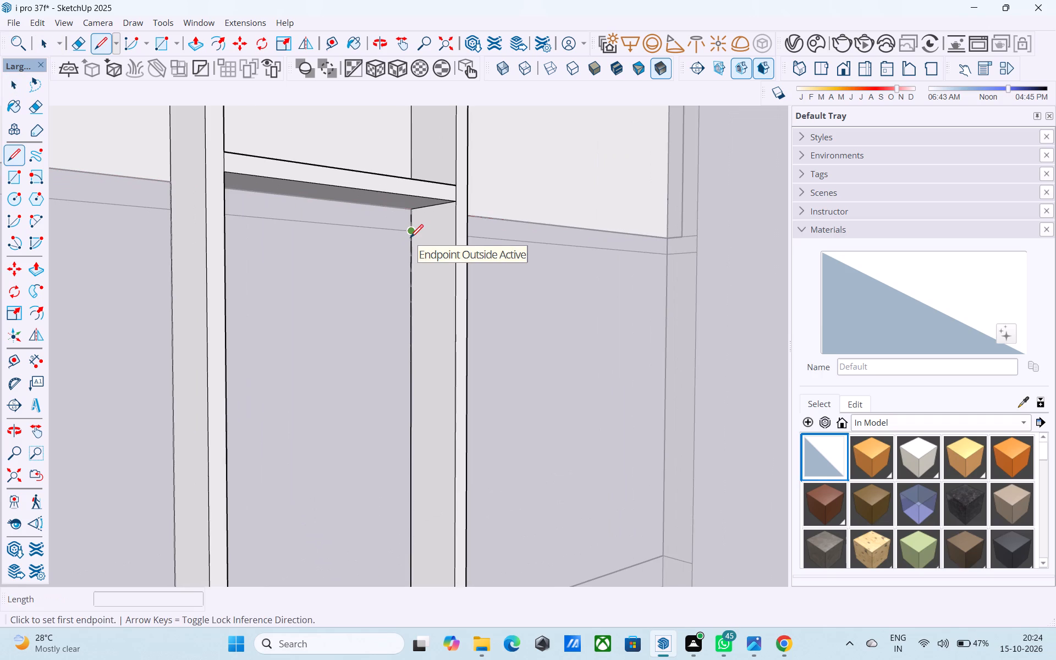
click(410, 239)
click(455, 229)
key(space)
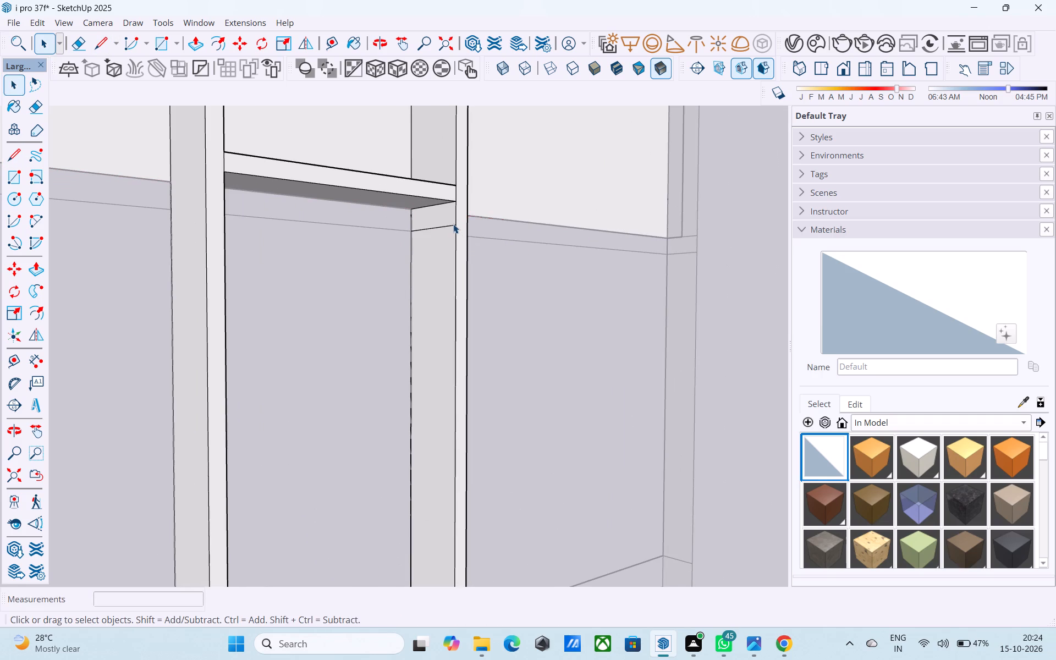
Copy the line below the upper crossbar downward on the leg's inner face by about one rail thickness.
click(453, 224)
key(m)
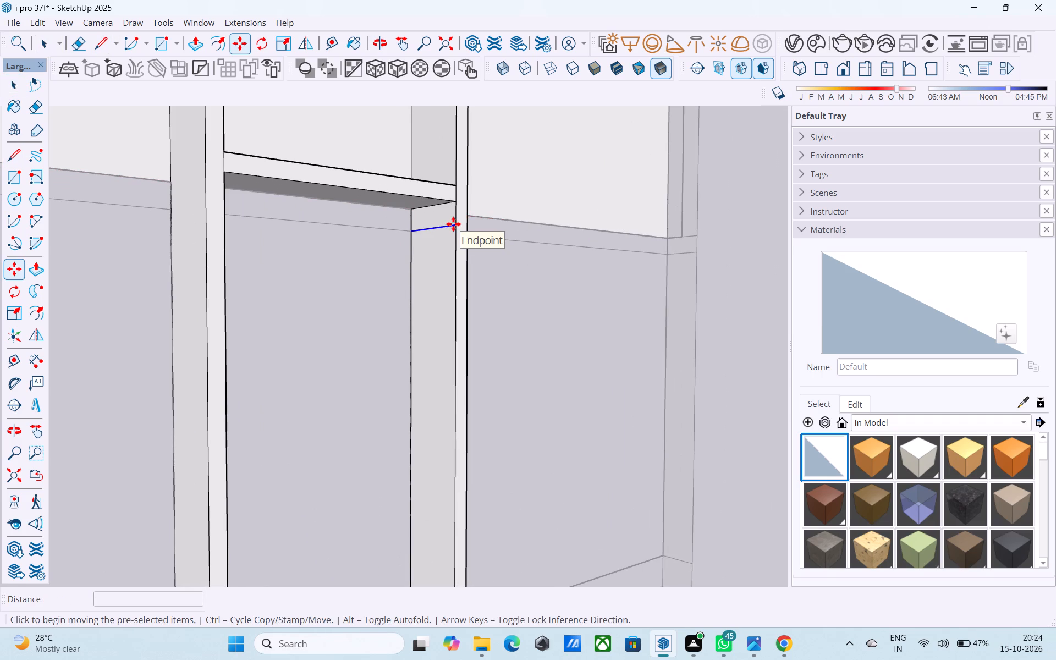
click(457, 224)
click(458, 239)
key(space)
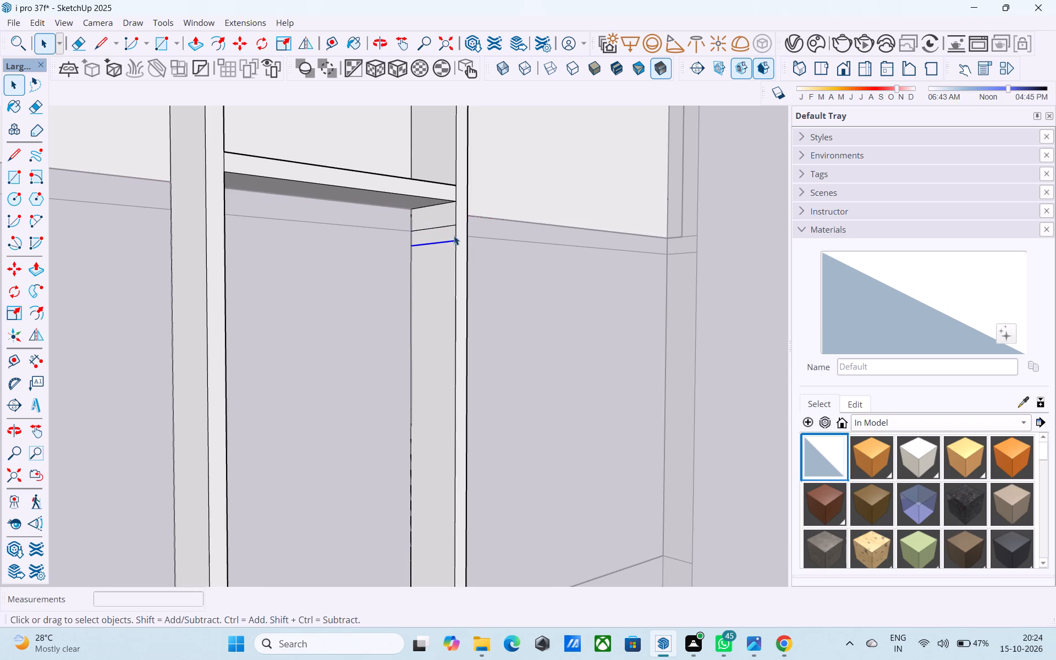
Push/Pull the strip below the upper crossbar 5' 4" across to the opposite leg as another cross rail, and close the frame's editing.
click(446, 229)
key(p)
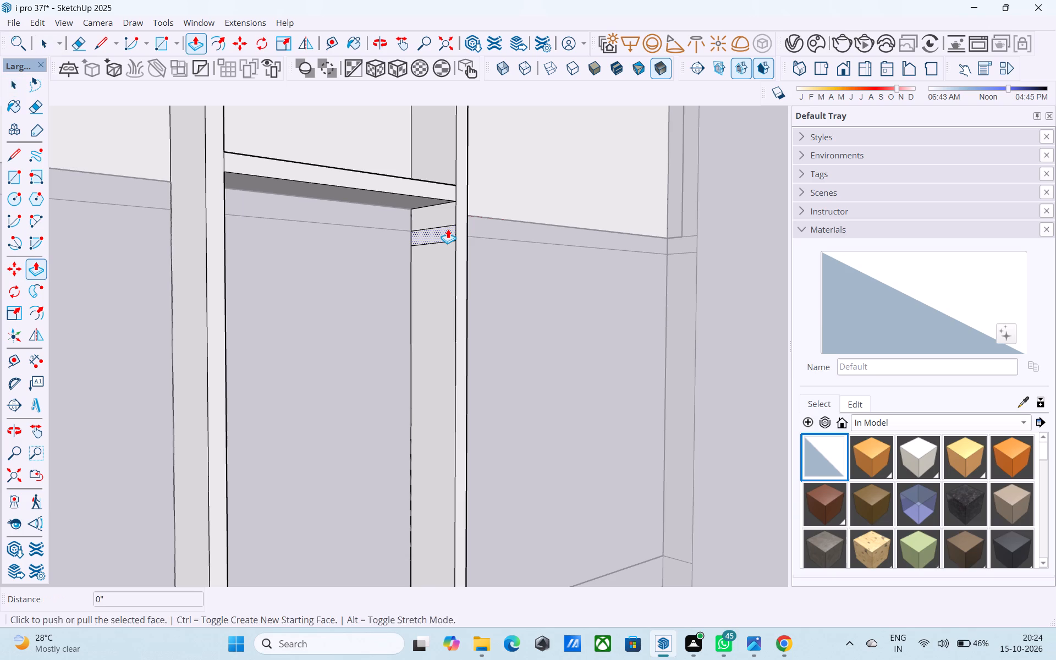
click(448, 229)
middle_drag(447, 228, 285, 262)
middle_drag(202, 284, 335, 255)
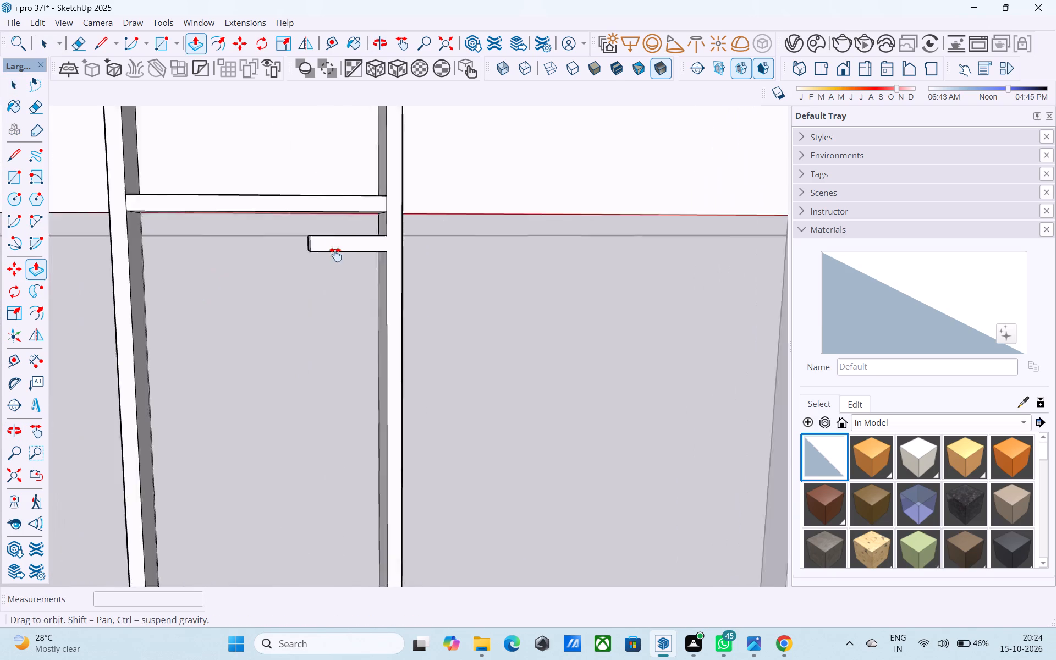
middle_drag(335, 255, 282, 268)
click(162, 240)
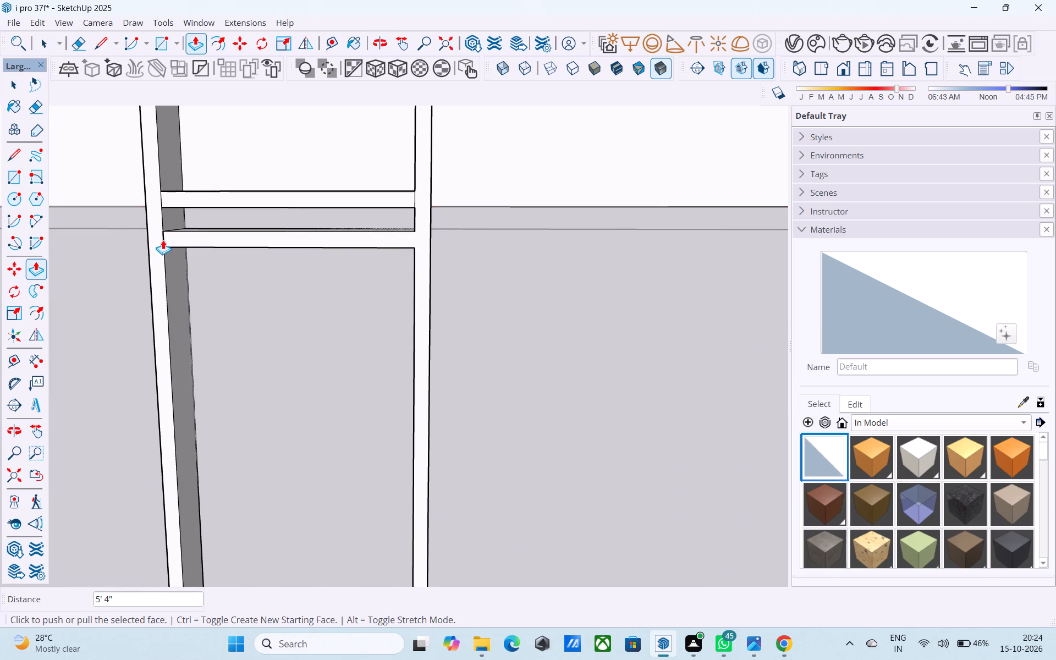
scroll(234, 262, down, 9)
scroll(239, 266, down, 15)
key(space)
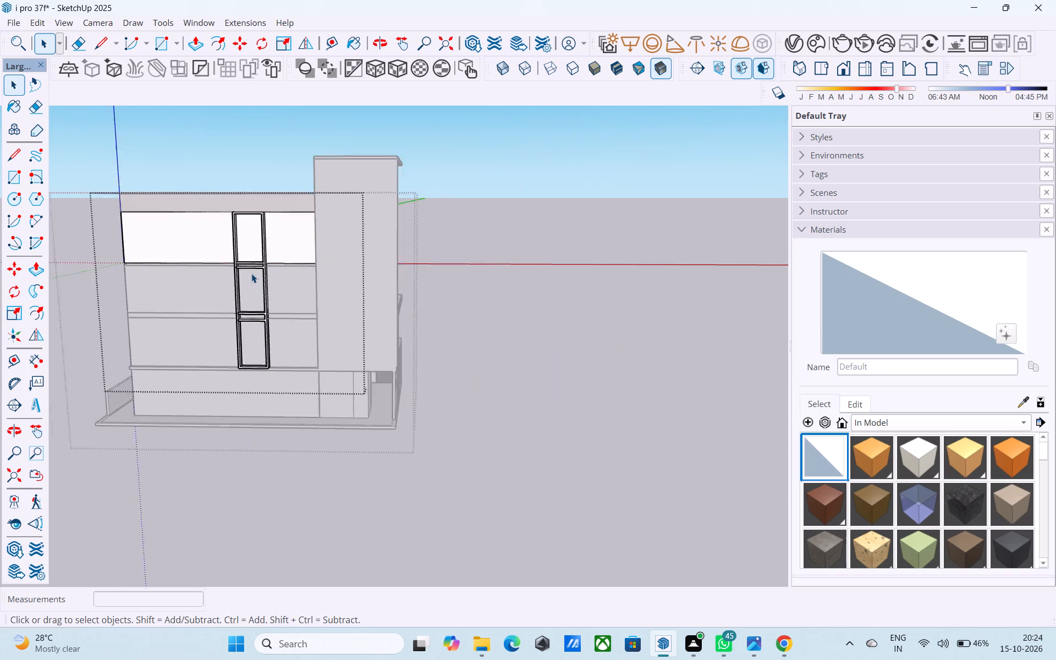
scroll(251, 273, down, 1)
middle_drag(251, 274, 416, 251)
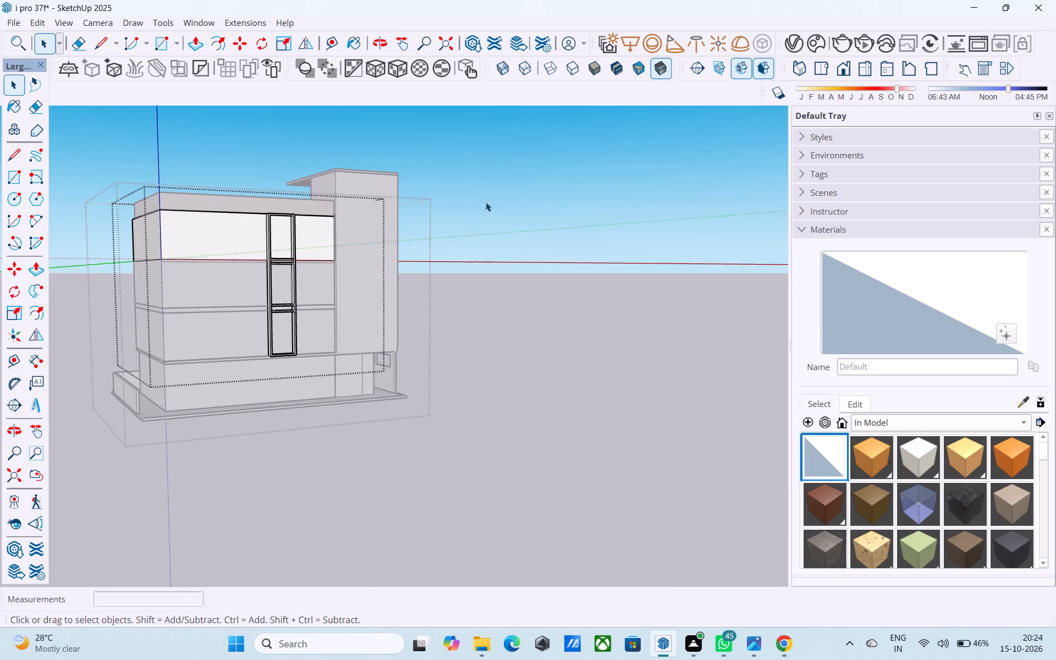
click(484, 184)
Open the wall group of the storey with the projecting louvred window and select its wall face behind the framed strip.
middle_drag(258, 245, 838, 277)
middle_drag(389, 282, 541, 282)
scroll(399, 305, up, 3)
click(391, 309)
scroll(387, 312, up, 5)
double_click(379, 315)
scroll(373, 316, up, 4)
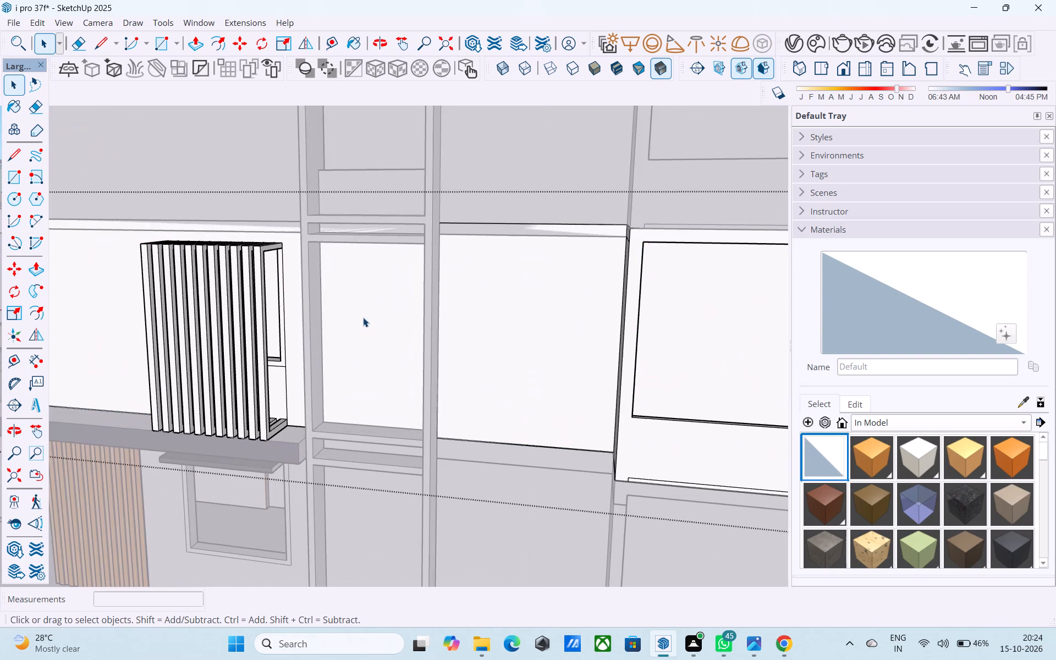
click(363, 317)
Draw a 4' by 4' square on the wall face inside the framed strip, starting from the inner edge of the louvre-side leg.
scroll(363, 320, up, 1)
middle_drag(363, 320, 382, 315)
scroll(383, 312, down, 4)
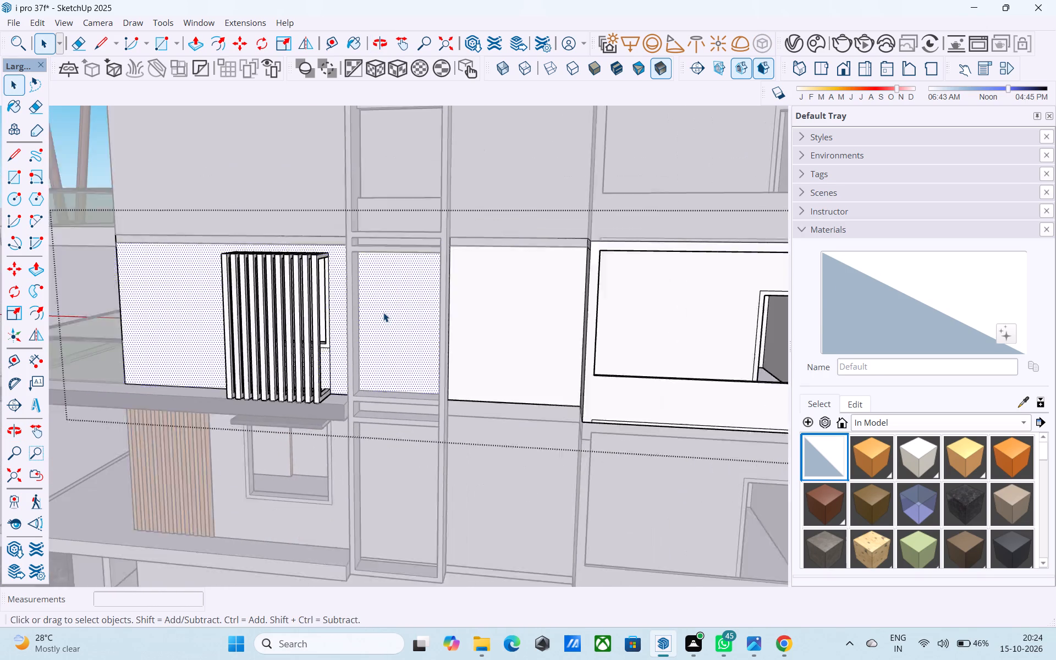
scroll(383, 312, down, 2)
middle_drag(387, 316, 382, 316)
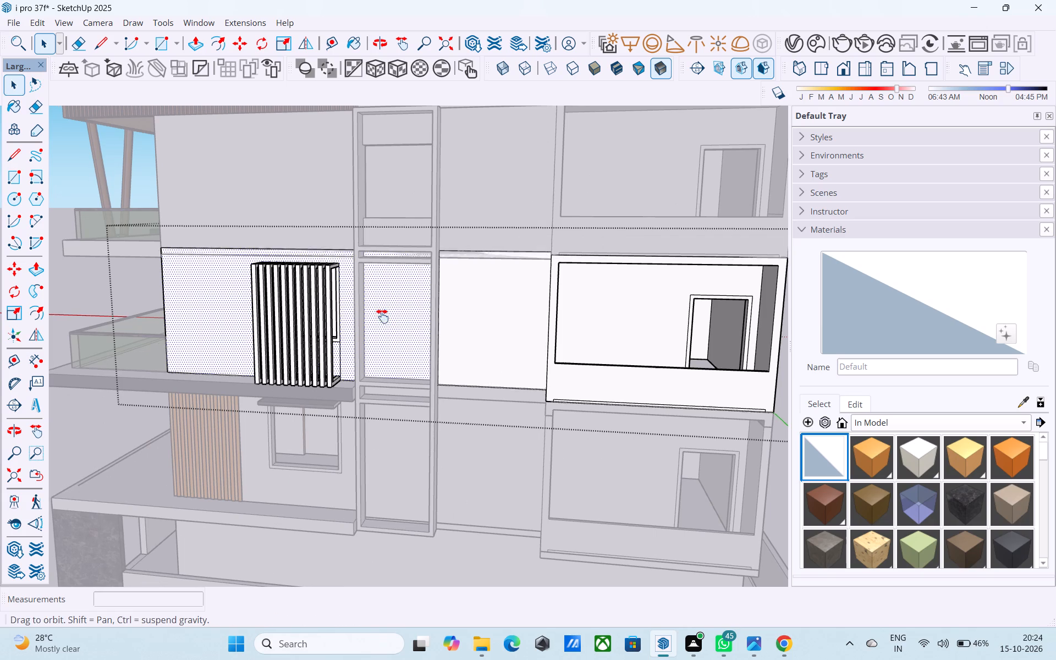
middle_drag(382, 316, 344, 292)
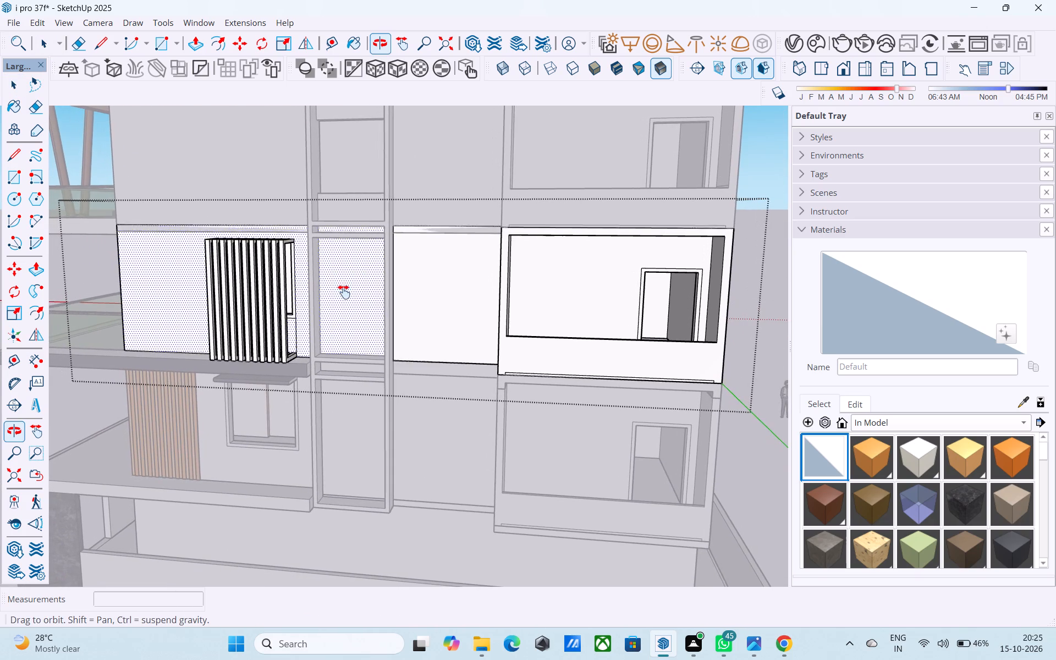
middle_drag(344, 292, 320, 270)
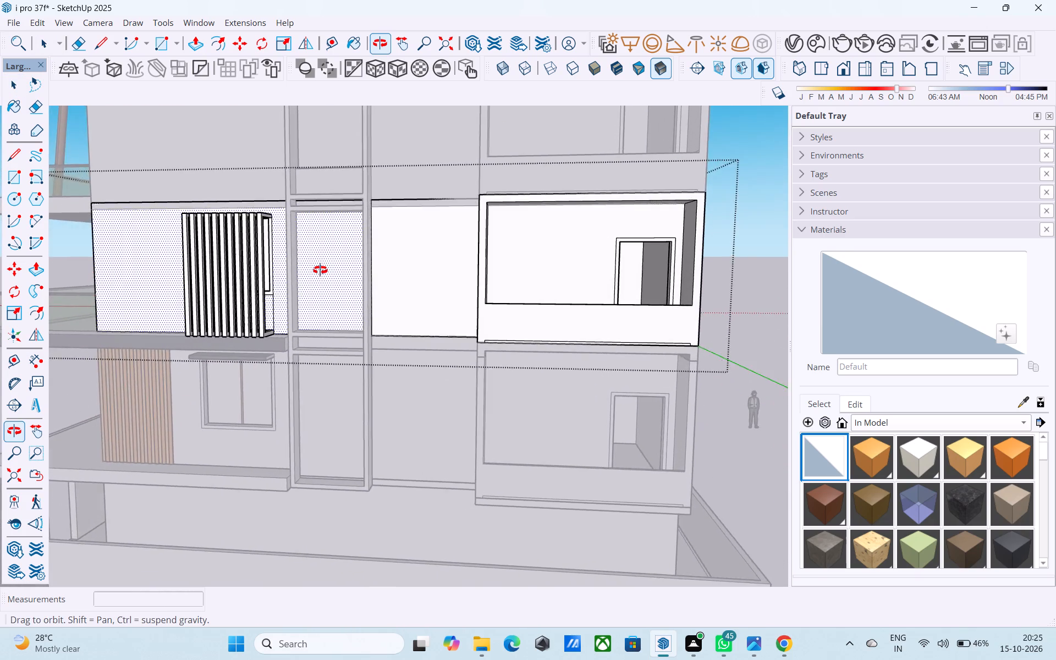
middle_drag(320, 270, 398, 260)
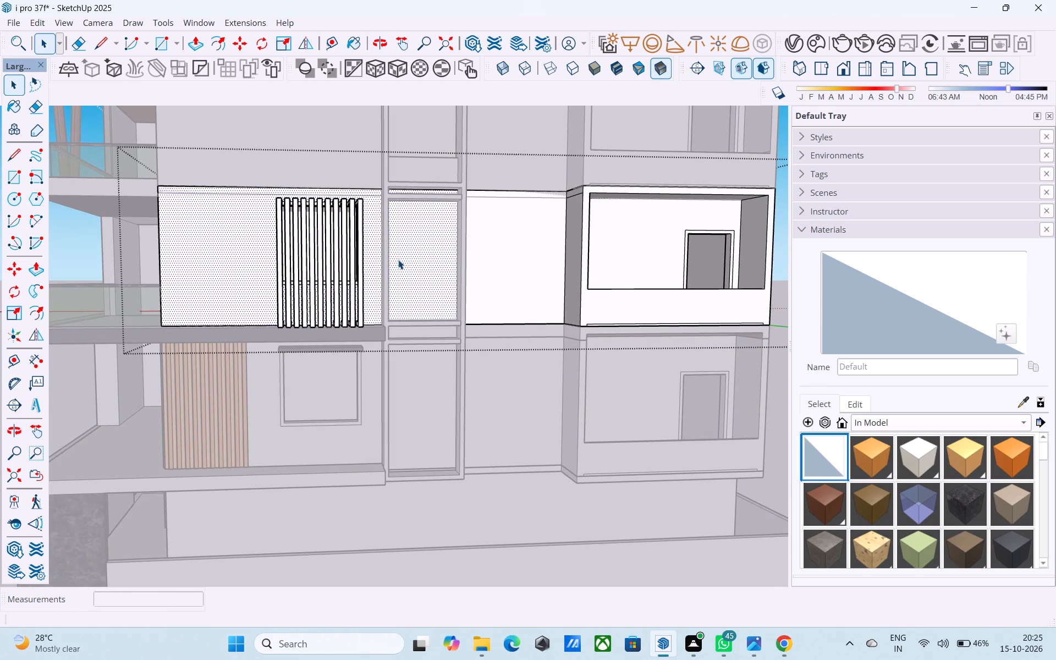
middle_drag(396, 259, 345, 268)
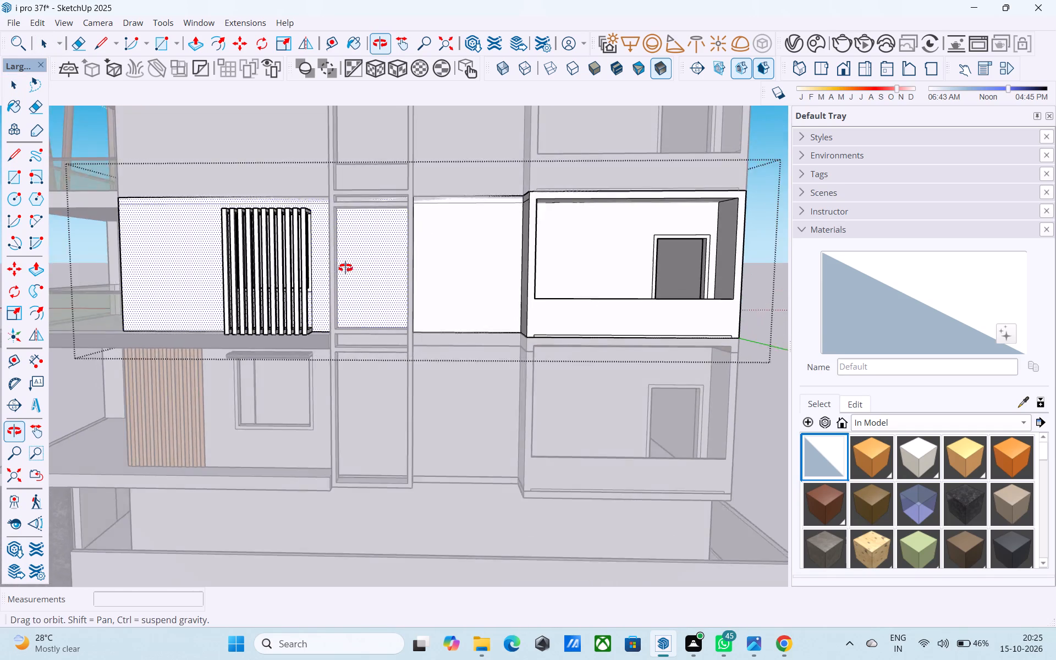
middle_drag(345, 268, 342, 269)
scroll(341, 269, up, 3)
scroll(341, 269, down, 7)
middle_drag(360, 265, 340, 263)
scroll(340, 263, up, 7)
key(r)
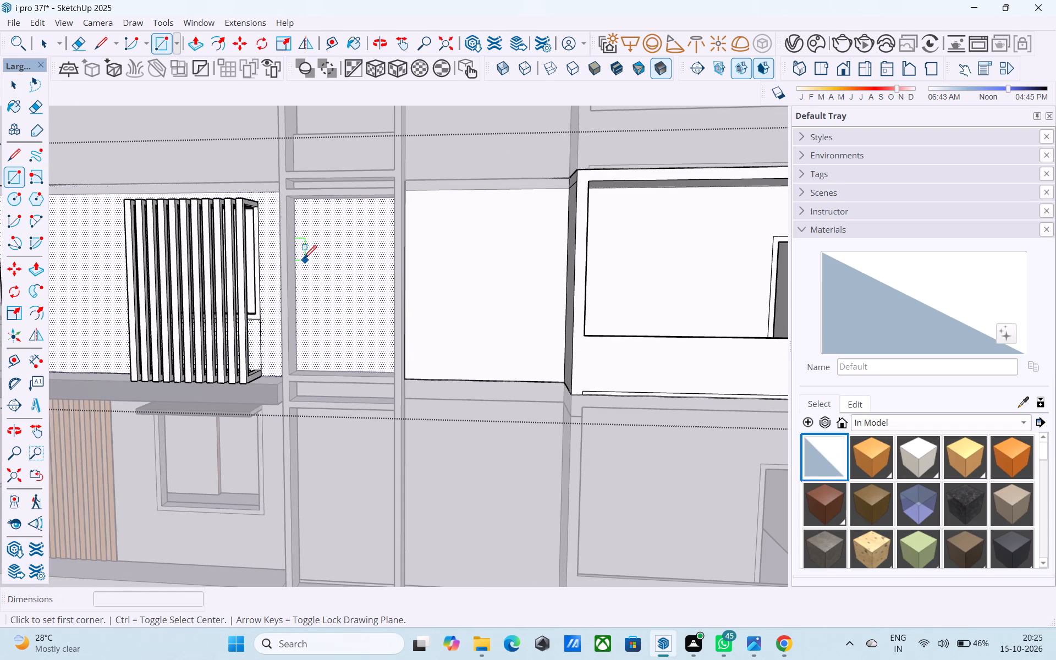
click(295, 261)
scroll(339, 301, up, 1)
middle_drag(340, 301, 377, 302)
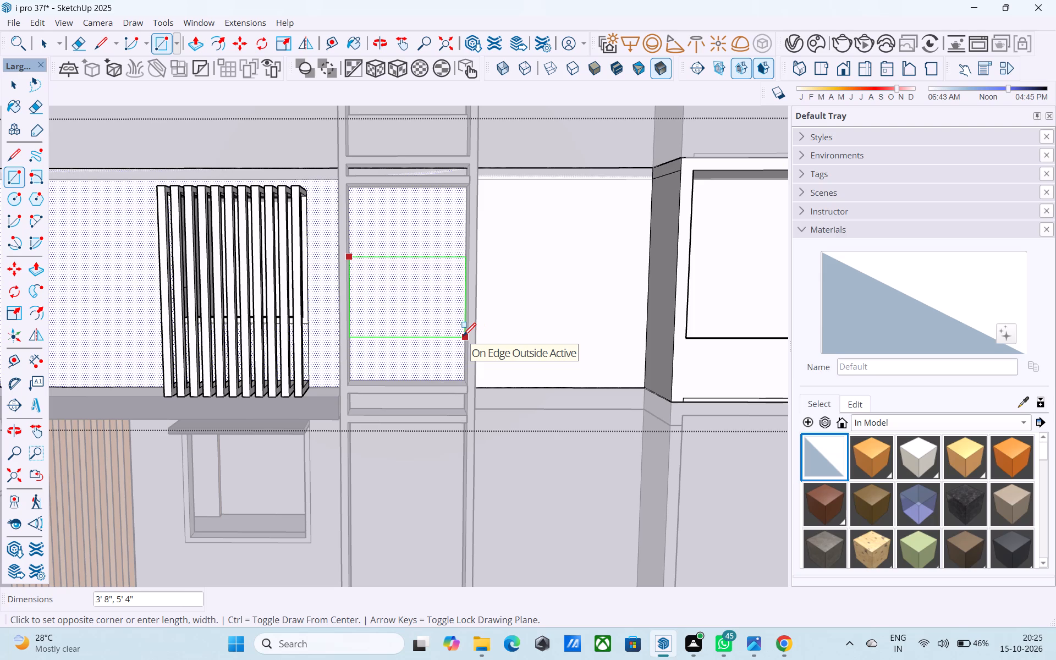
text(6',6')
key(Return)
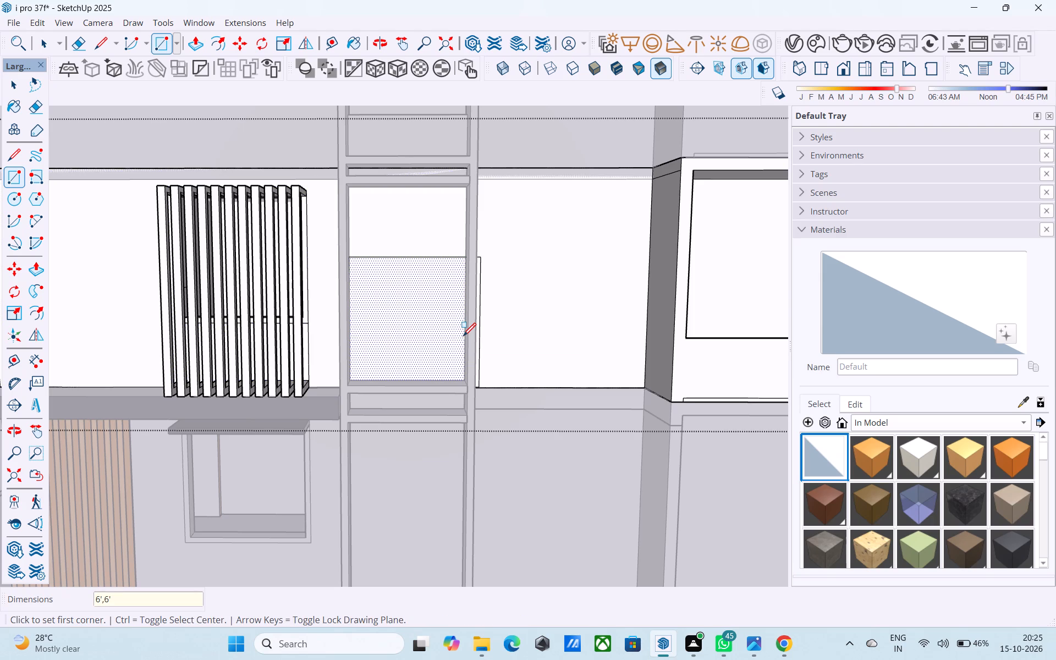
text(4',4')
key(Return)
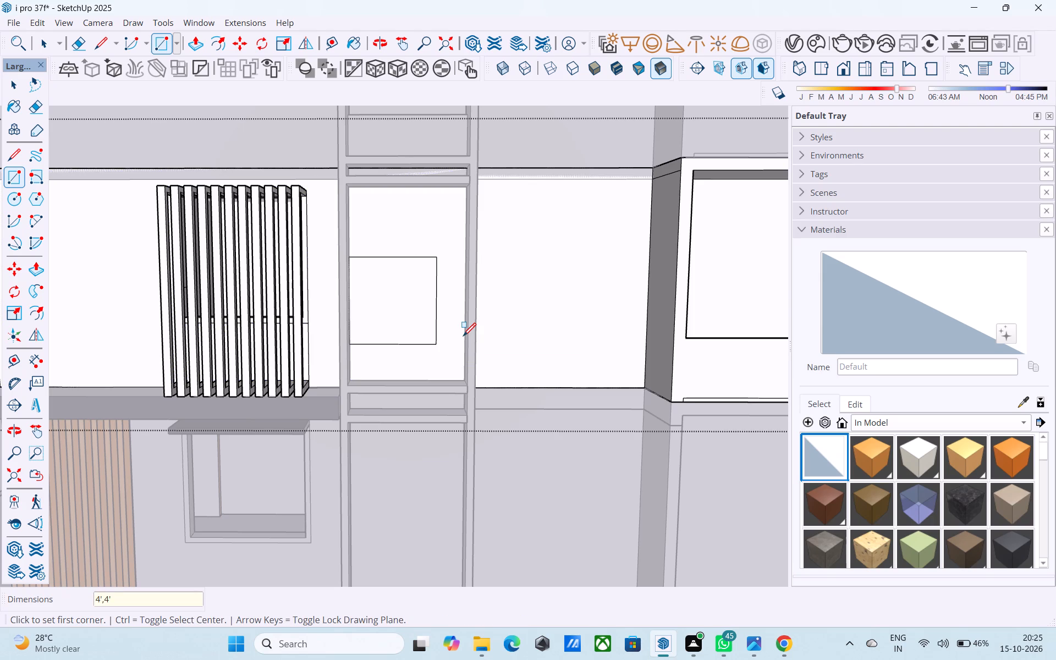
Move the square sideways about 8" so it sits roughly centred between the strip's two legs.
key(space)
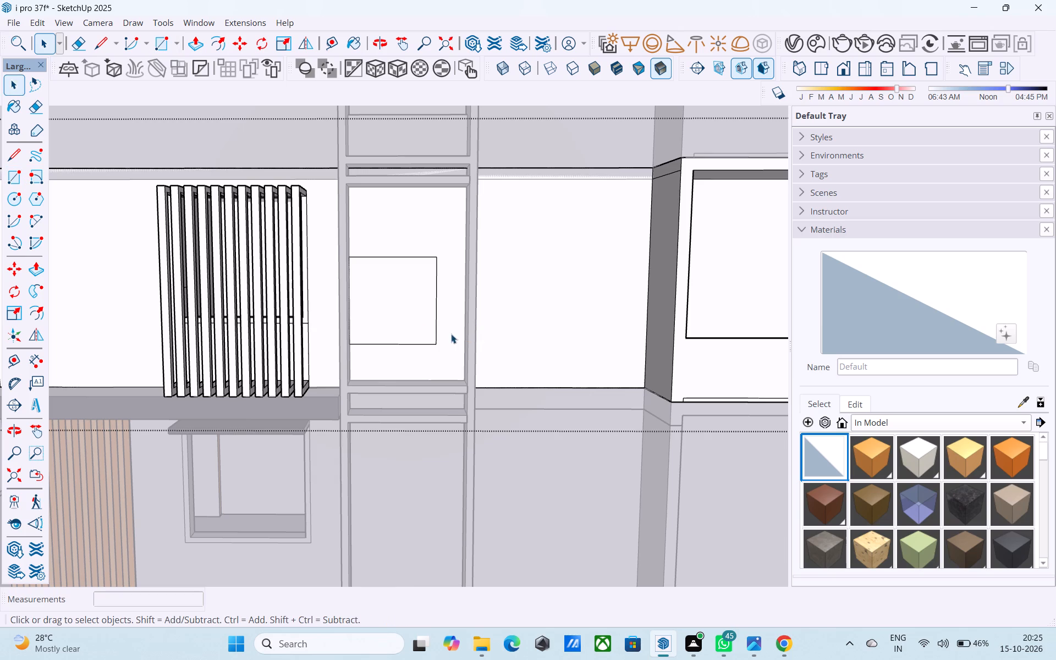
click(416, 326)
key(m)
click(419, 324)
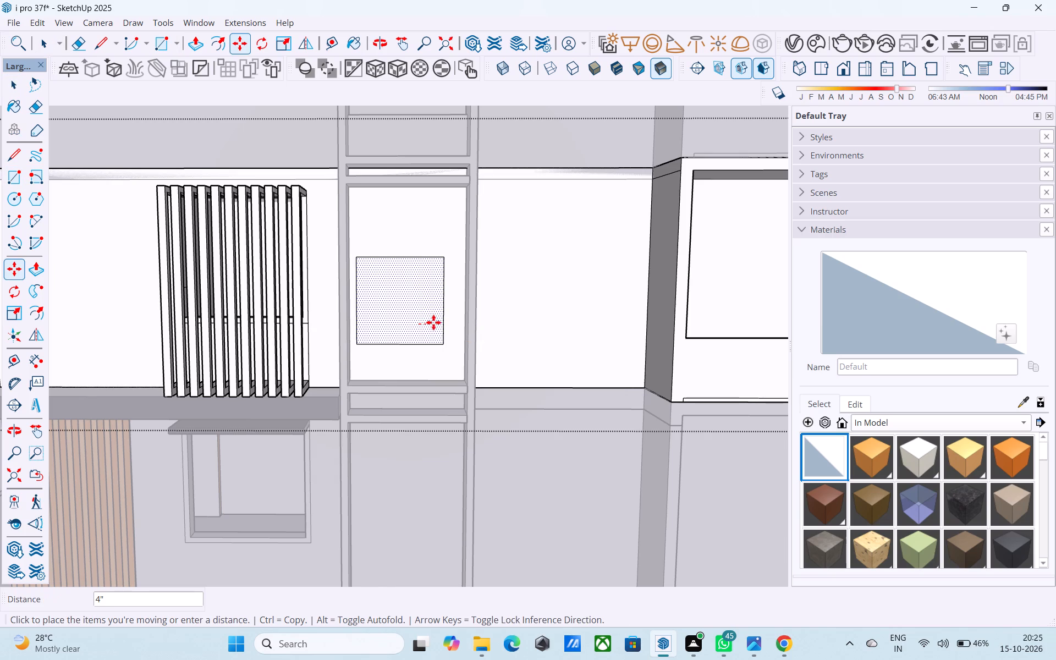
scroll(431, 322, up, 5)
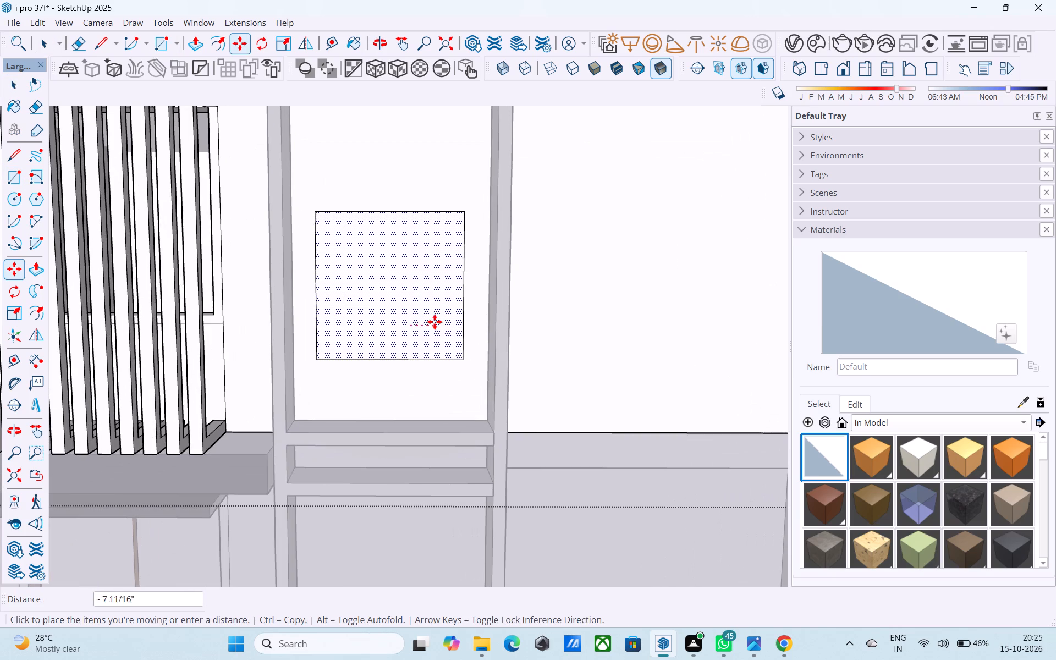
click(433, 322)
scroll(431, 322, down, 5)
key(space)
Offset the square's outline outward by 4" to form a window border.
click(427, 322)
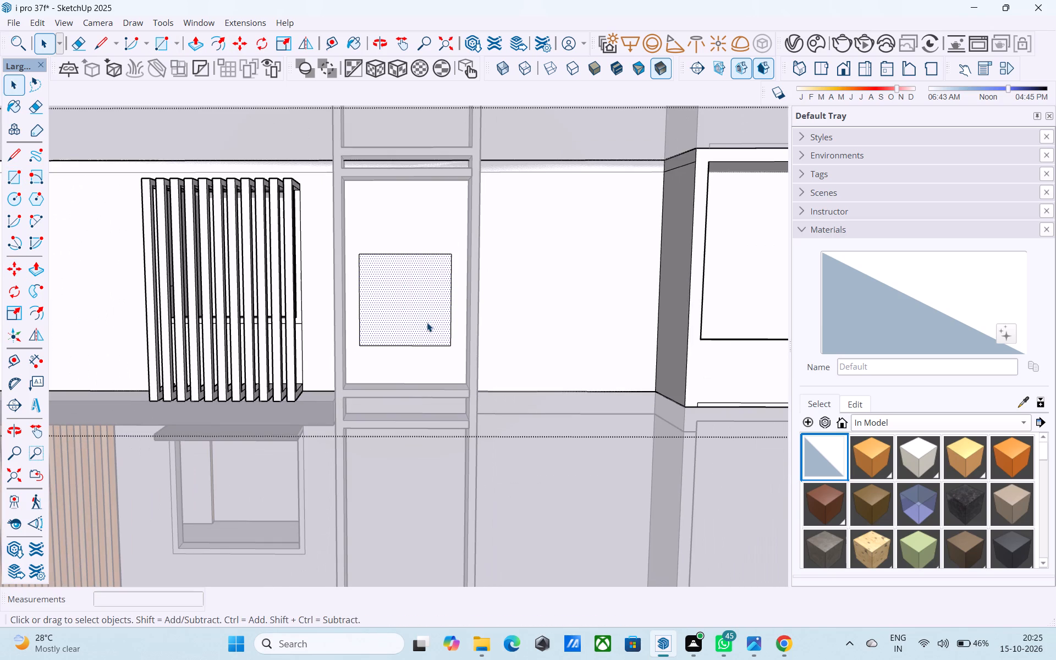
key(f)
click(425, 321)
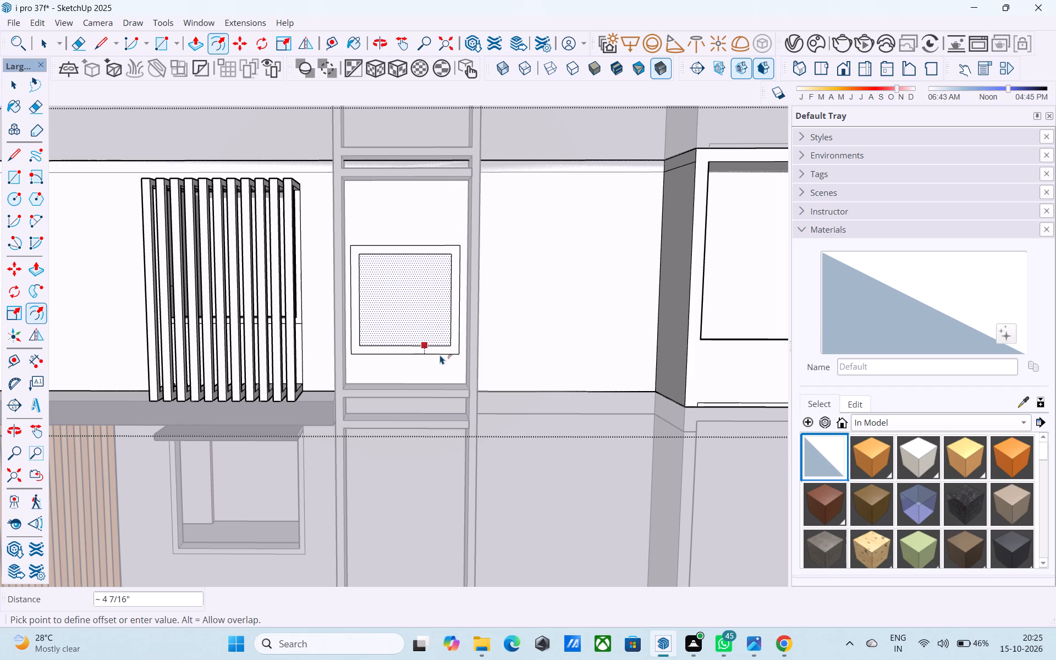
text(6")
key(Return)
text(4")
key(Return)
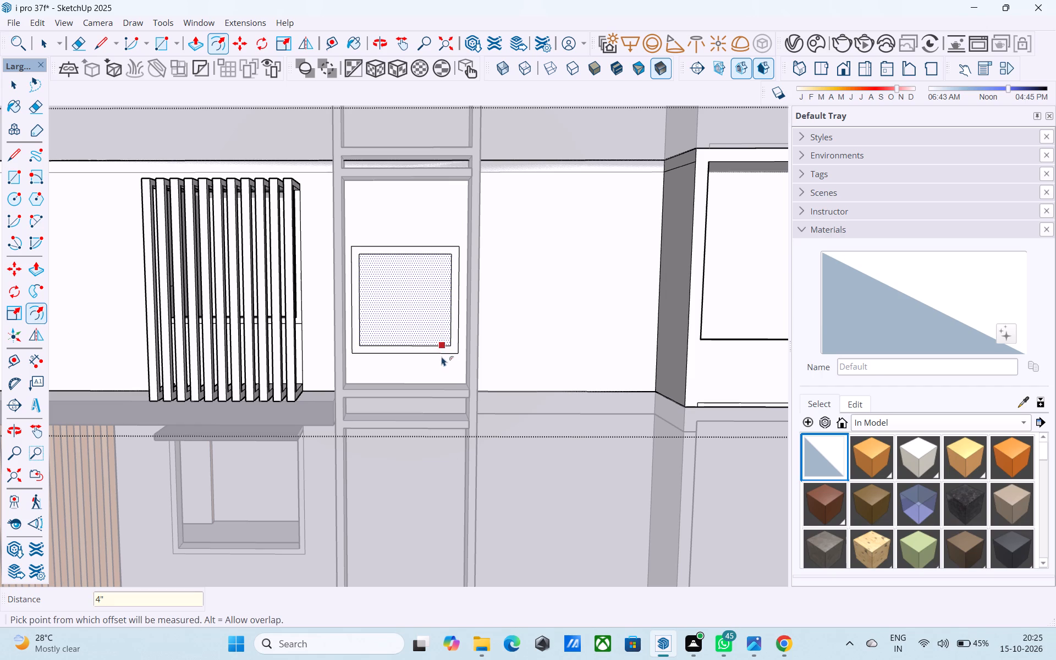
Push/Pull the inner square 9" into the wall to form the window opening.
key(space)
click(431, 326)
key(space)
key(p)
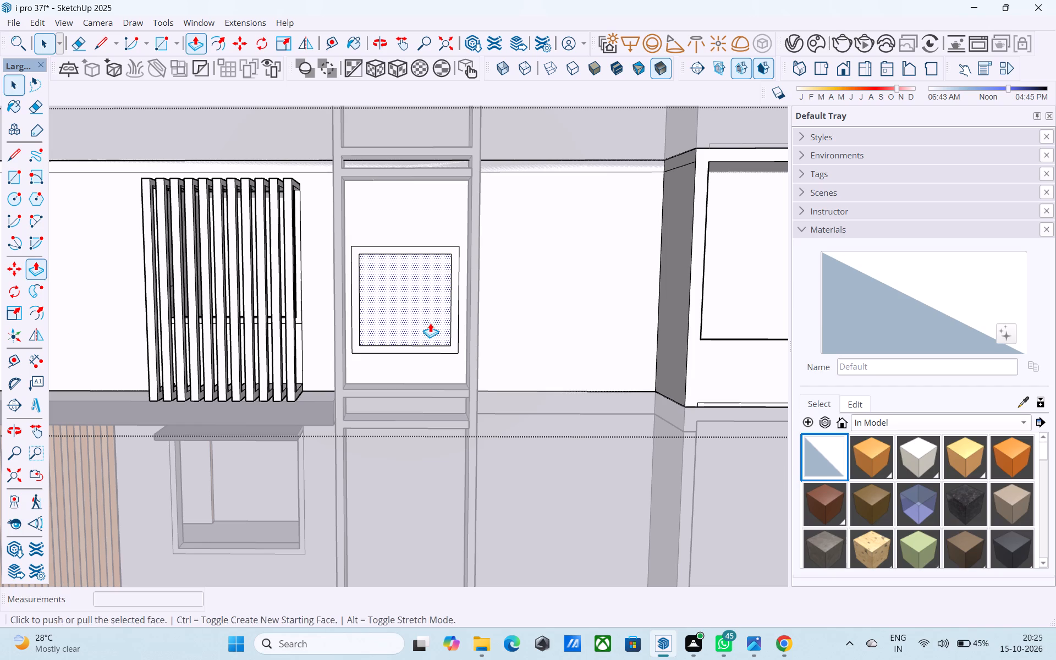
click(430, 323)
scroll(415, 282, up, 7)
middle_drag(415, 282, 533, 284)
scroll(475, 298, up, 1)
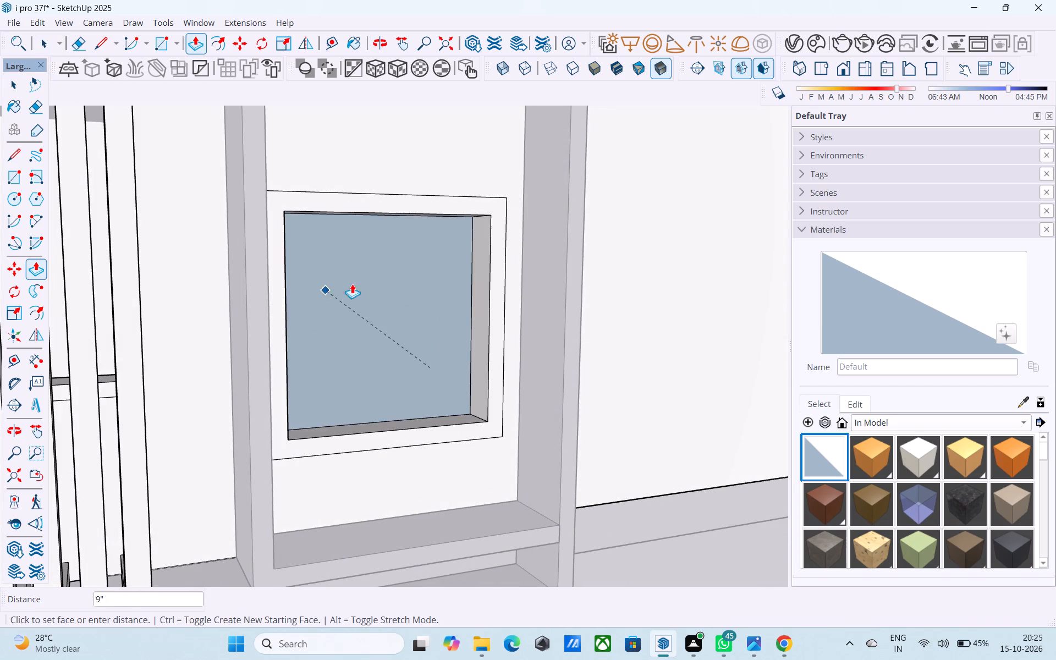
scroll(376, 284, down, 18)
middle_drag(232, 333, 485, 331)
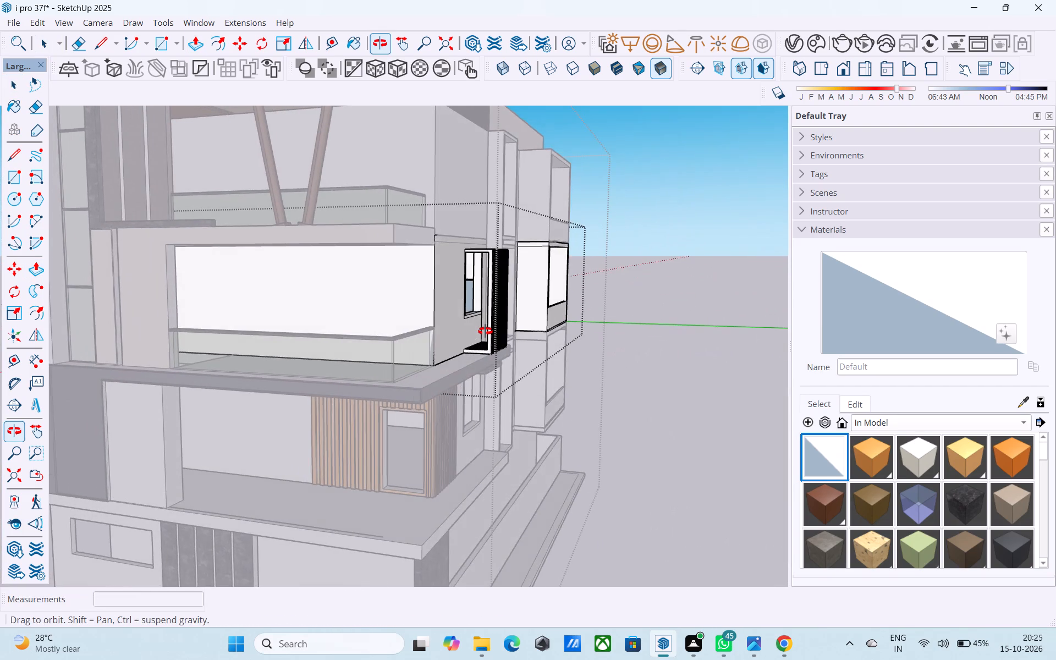
middle_drag(485, 331, 235, 342)
scroll(445, 296, up, 20)
scroll(445, 296, up, 1)
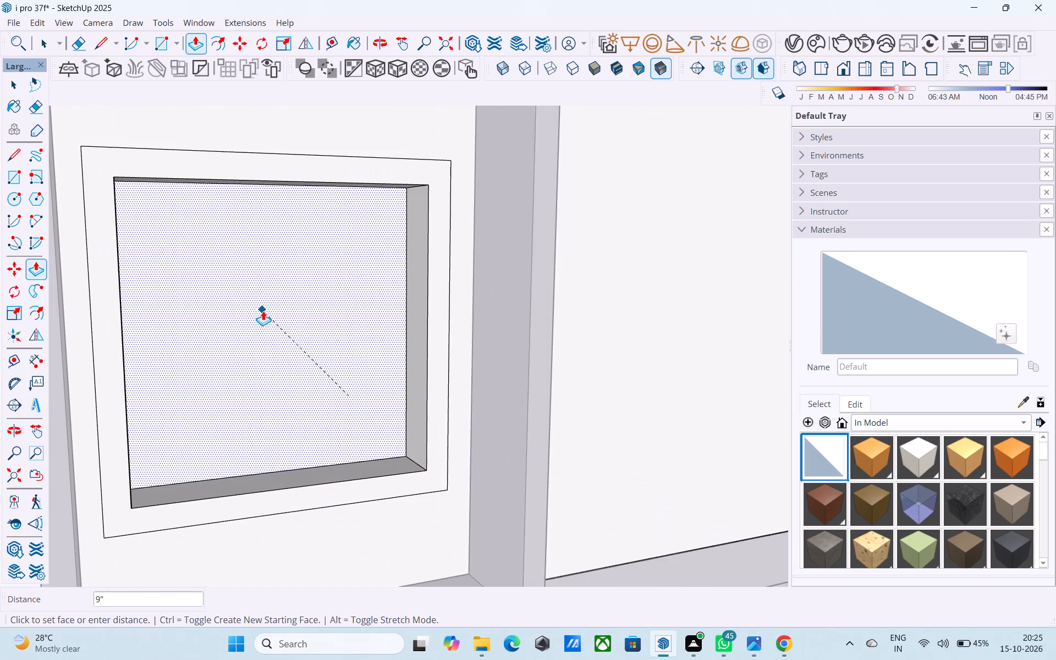
click(263, 311)
Copy the vertical corner edge of the wall behind the glass-railed balcony 6" inward along the wall face.
scroll(265, 310, down, 11)
middle_drag(210, 326, 252, 337)
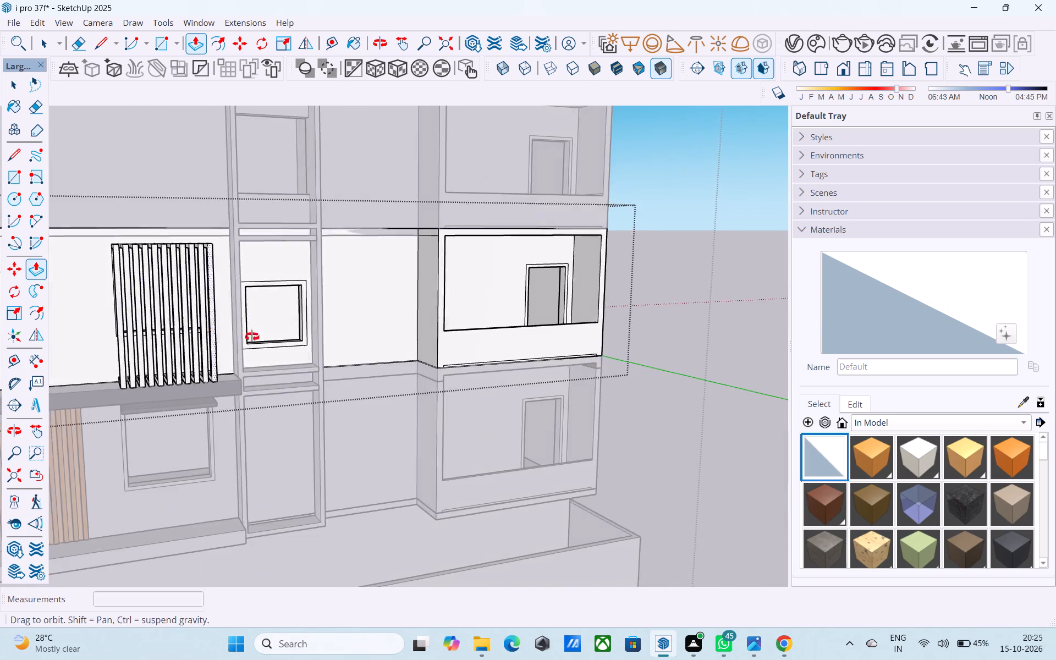
middle_drag(252, 337, 484, 341)
scroll(486, 334, down, 11)
middle_drag(480, 342, 514, 269)
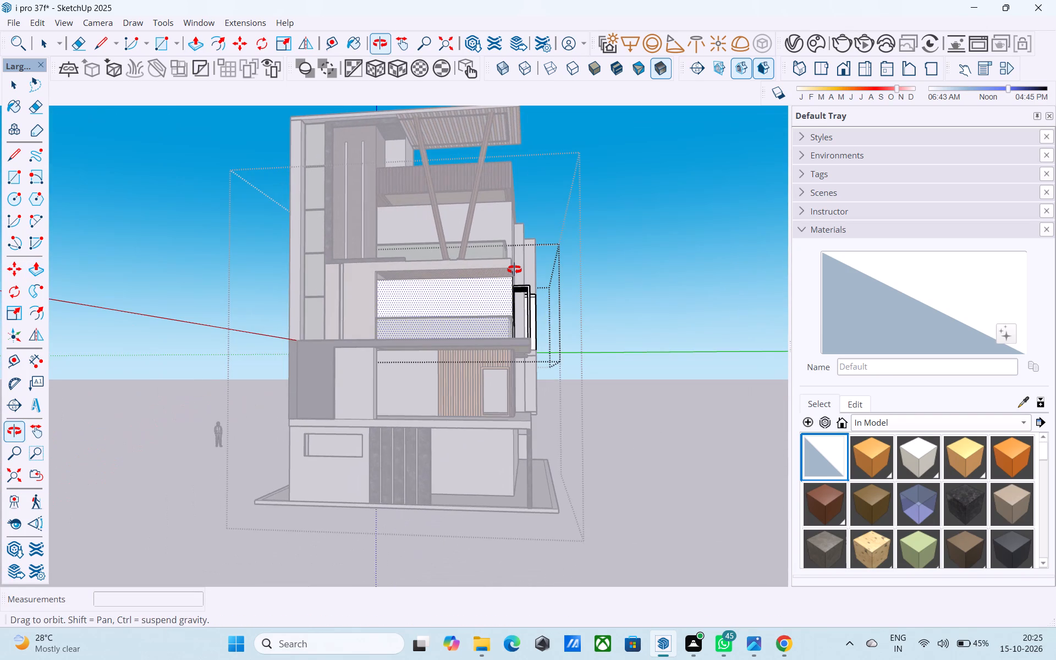
middle_drag(514, 269, 505, 268)
scroll(508, 267, up, 2)
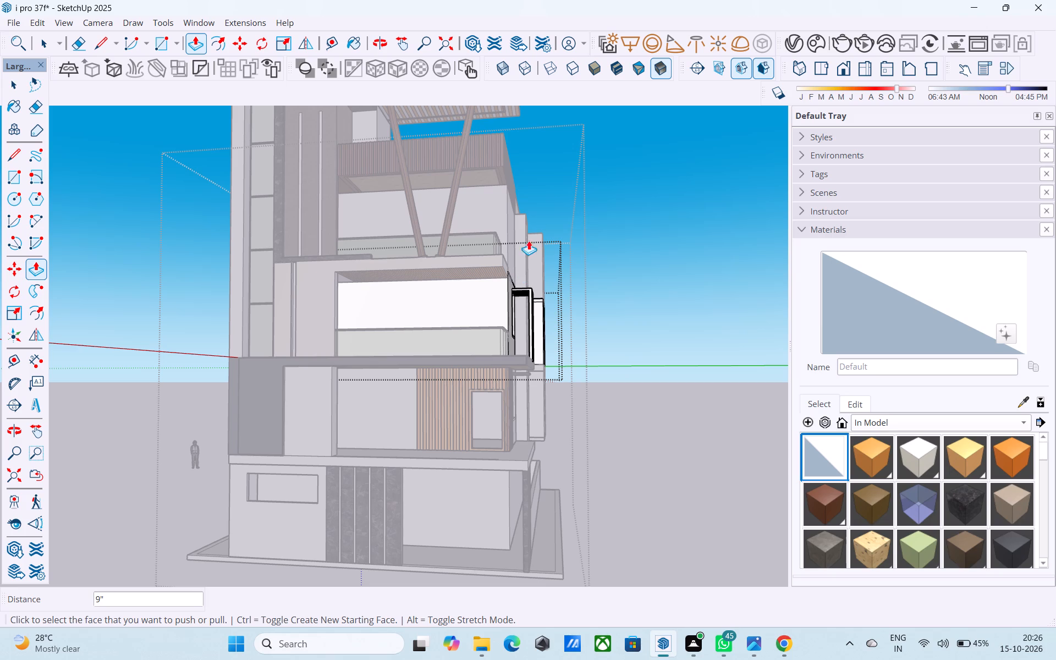
scroll(533, 240, down, 2)
middle_drag(529, 265, 507, 321)
scroll(493, 333, up, 5)
key(space)
click(501, 324)
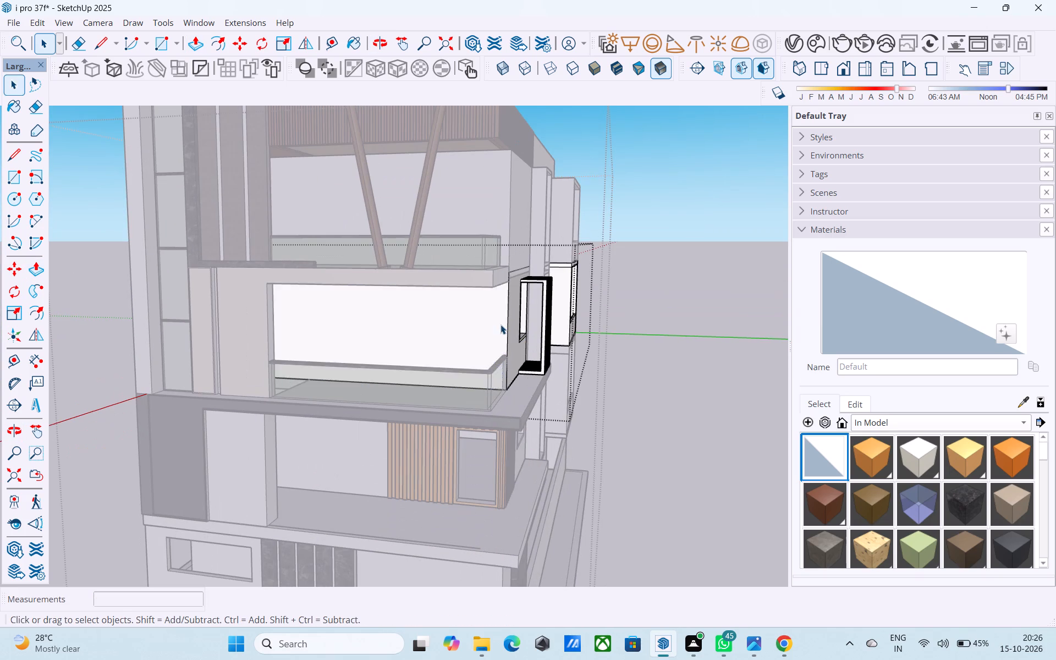
middle_drag(494, 322, 502, 324)
scroll(501, 324, up, 4)
click(513, 335)
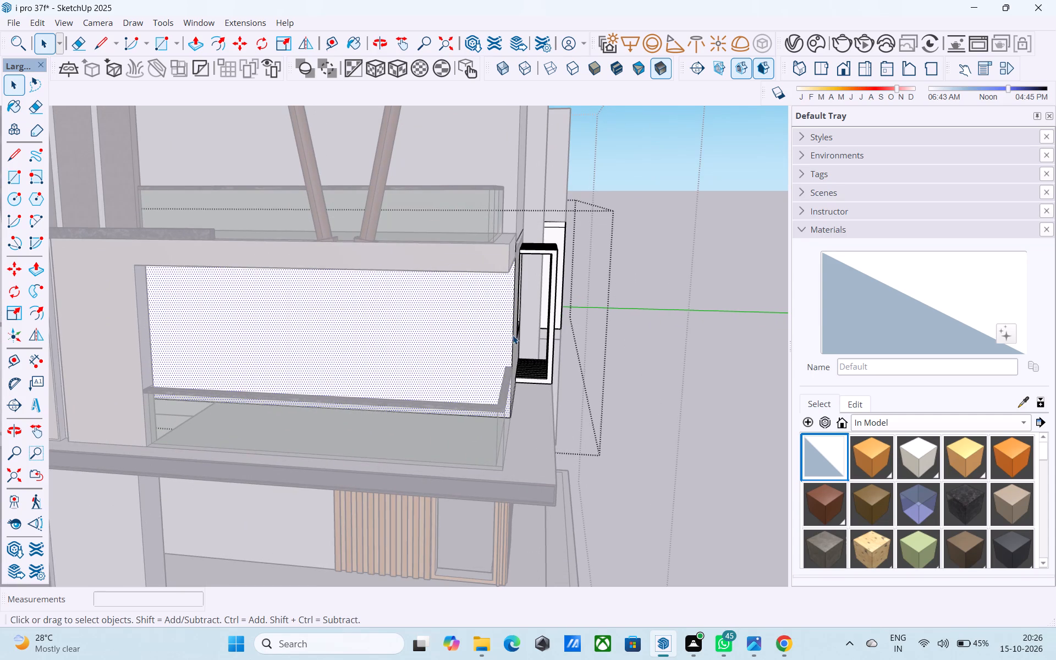
middle_drag(506, 333, 451, 318)
double_click(453, 321)
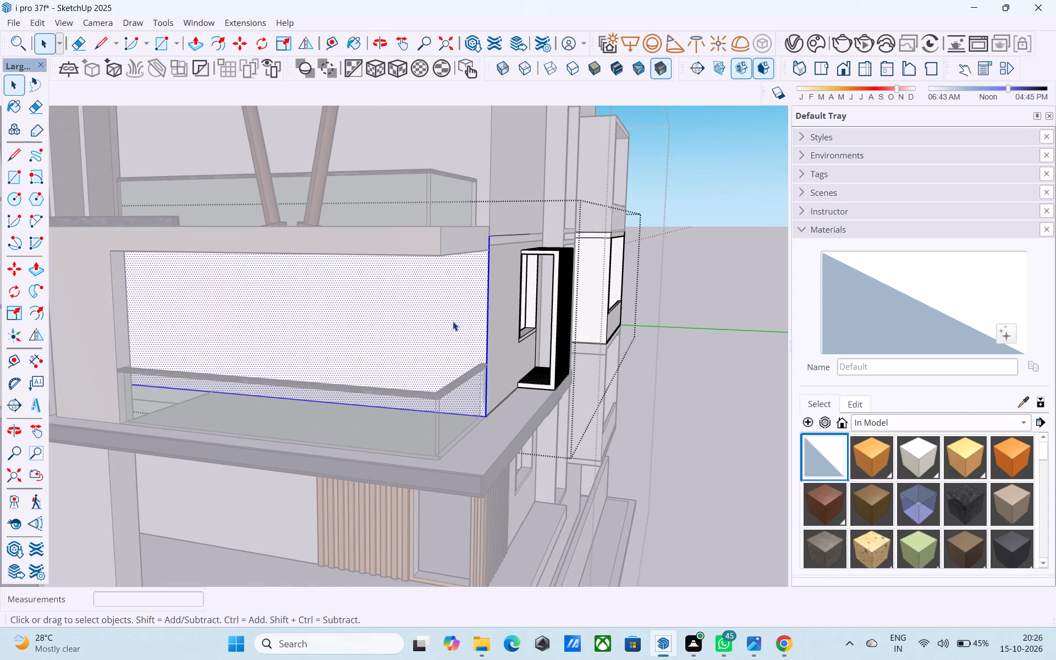
scroll(453, 321, up, 2)
middle_drag(453, 321, 459, 326)
click(465, 330)
click(500, 344)
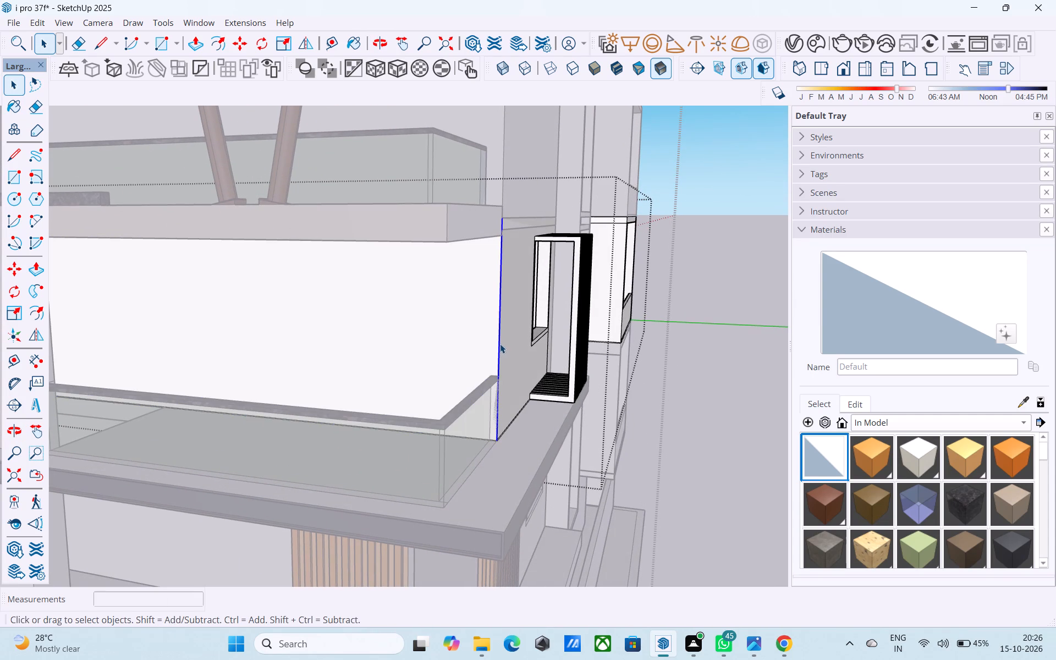
key(m)
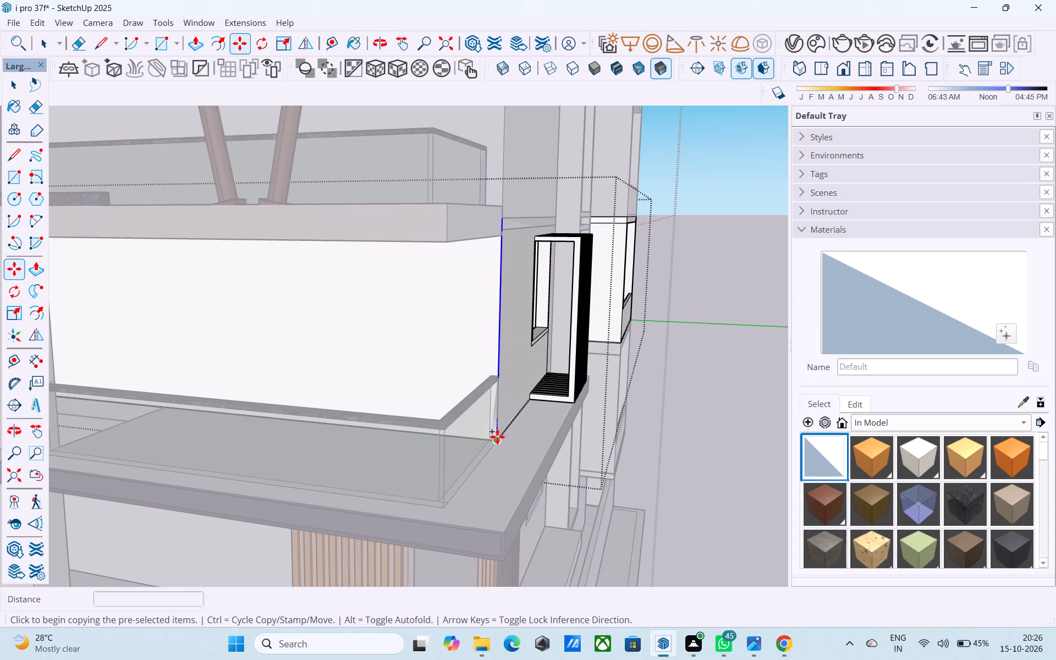
click(498, 437)
middle_drag(458, 439, 566, 479)
scroll(543, 462, up, 4)
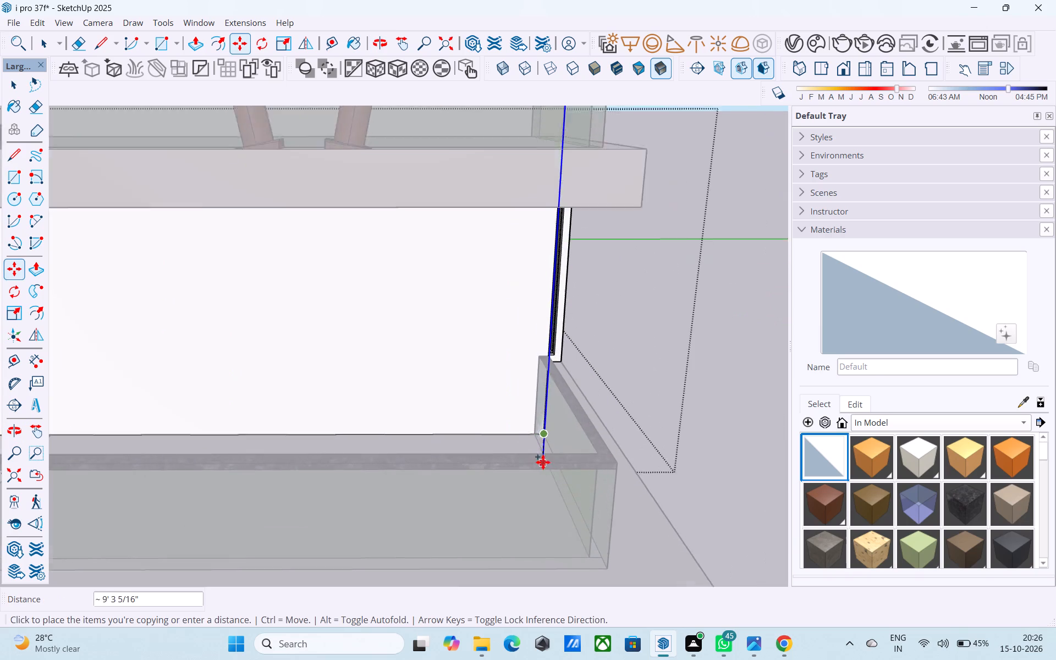
scroll(543, 462, up, 1)
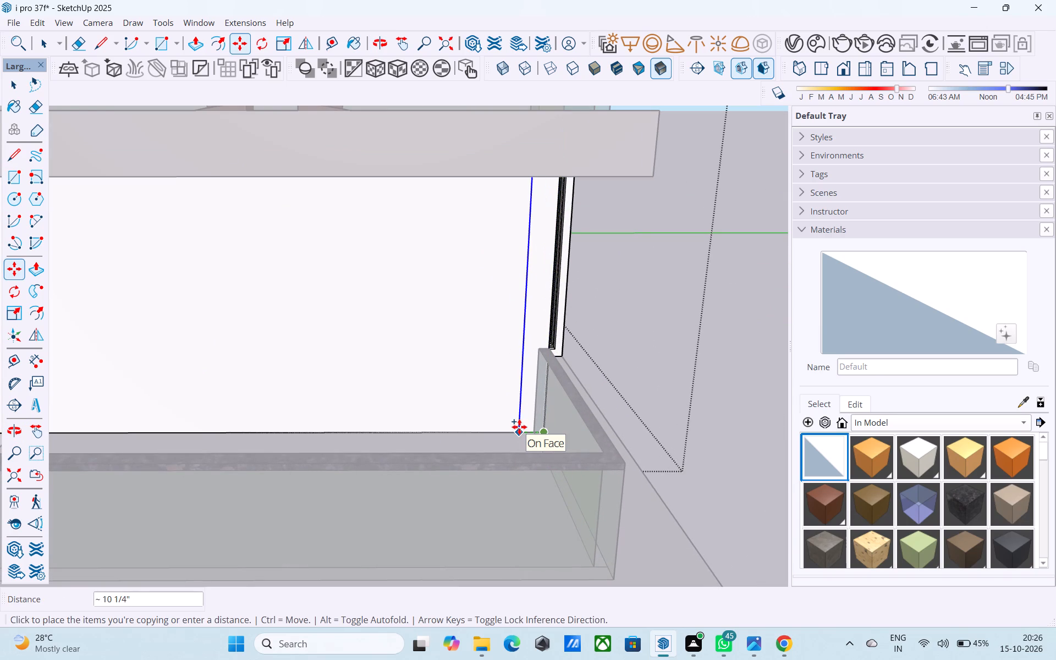
text(6")
key(Return)
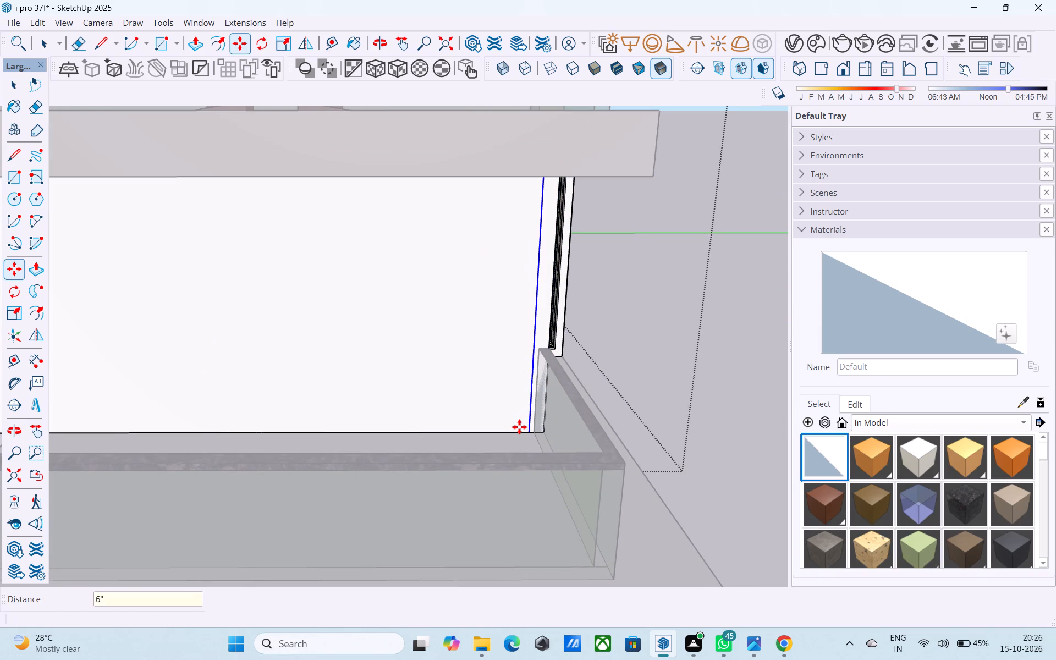
Draw a door rectangle 7' high by 4' wide on the balcony wall from the foot of the copied edge.
key(r)
click(526, 432)
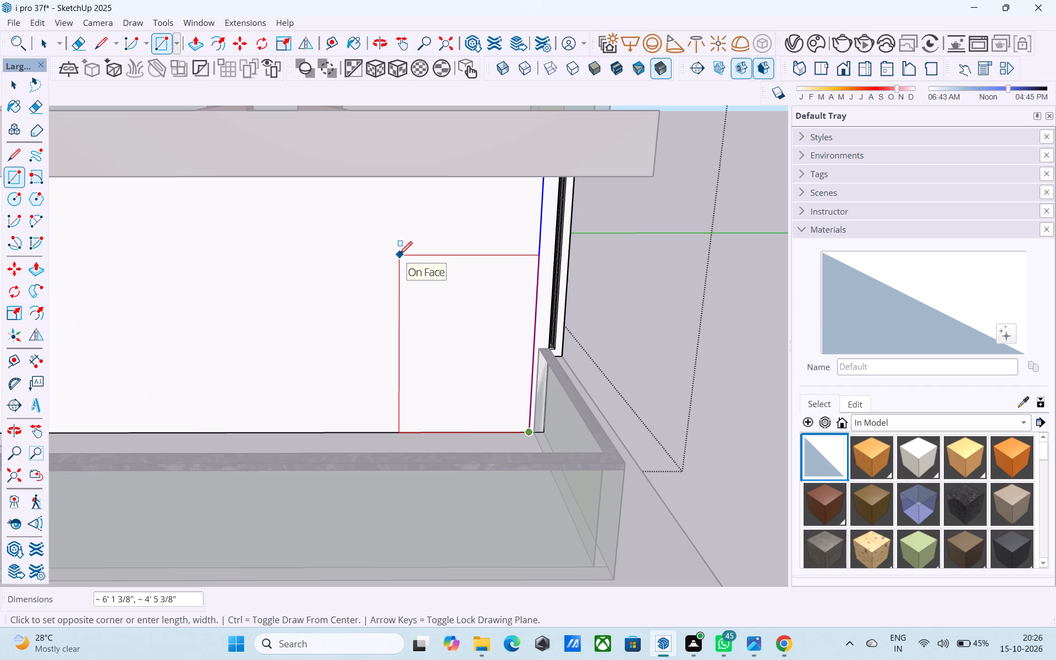
text(8',)
text(4')
key(Return)
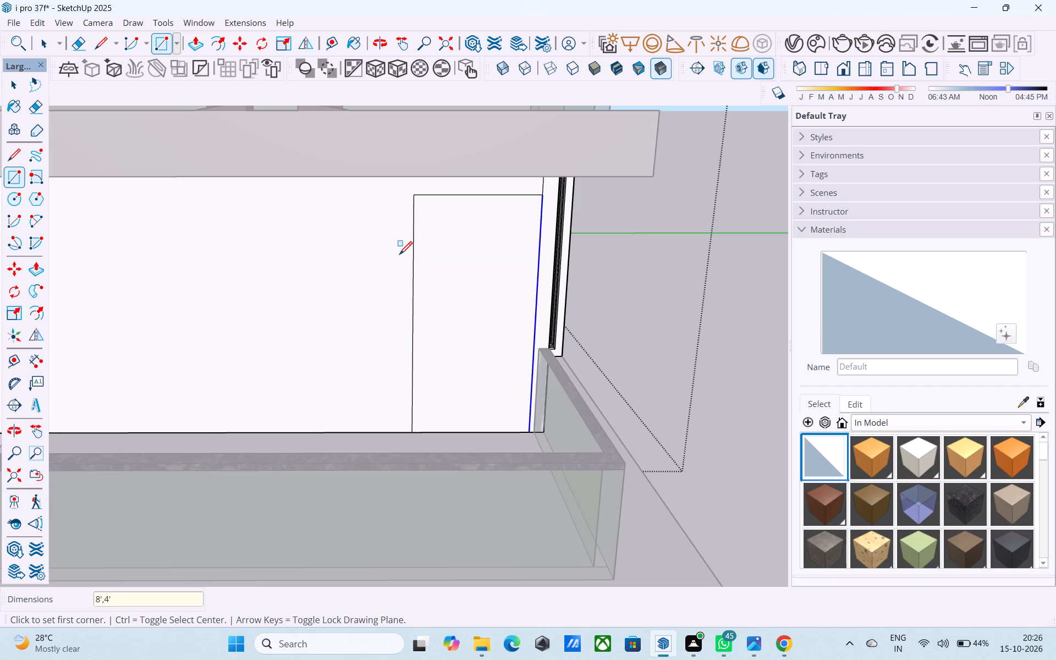
text(7',4')
key(Return)
key(space)
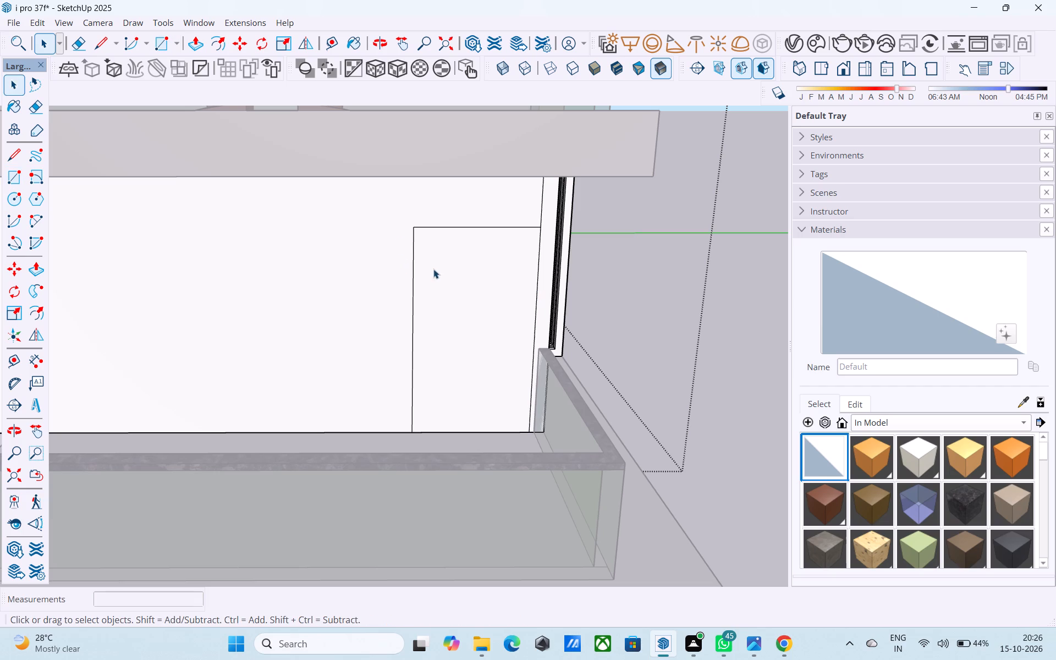
Offset the door rectangle's outline inward by 3" to form the door frame.
click(434, 269)
key(f)
click(434, 271)
key(3)
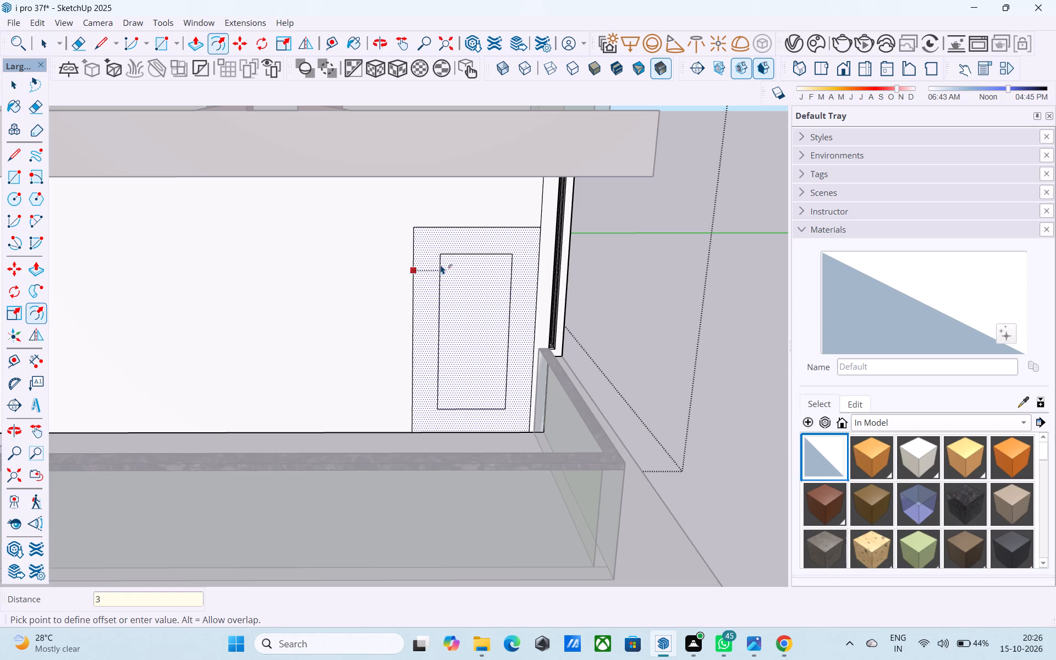
key(shift+quotedbl)
key(Return)
key(space)
key(space)
Push/Pull the inner door face 6' 9" into the wall to open the doorway through to the room.
click(441, 263)
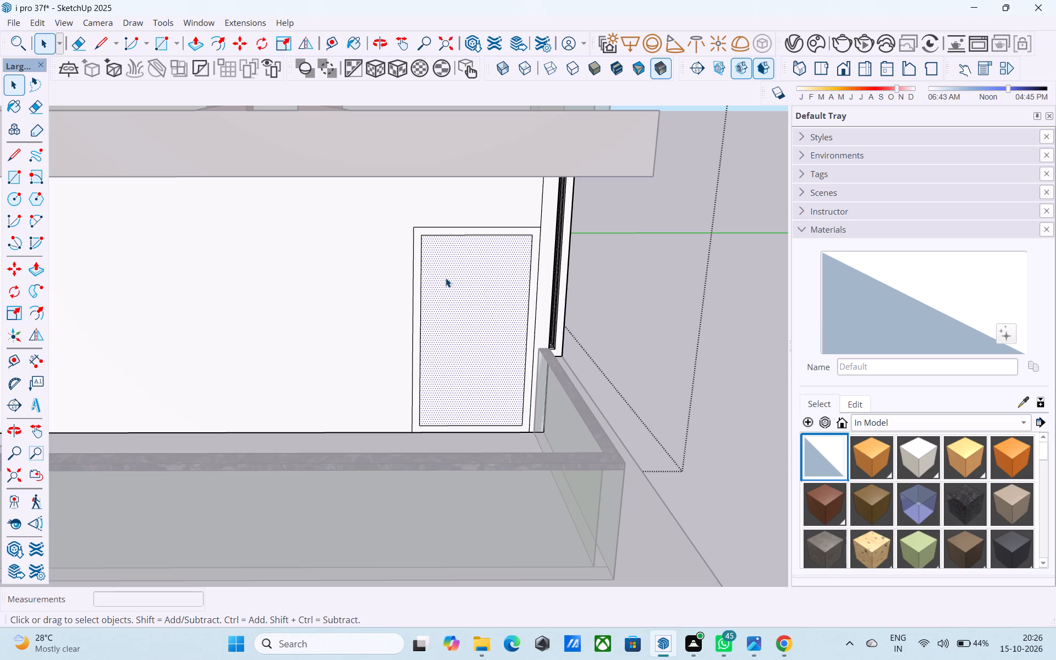
key(p)
click(446, 278)
scroll(473, 273, up, 7)
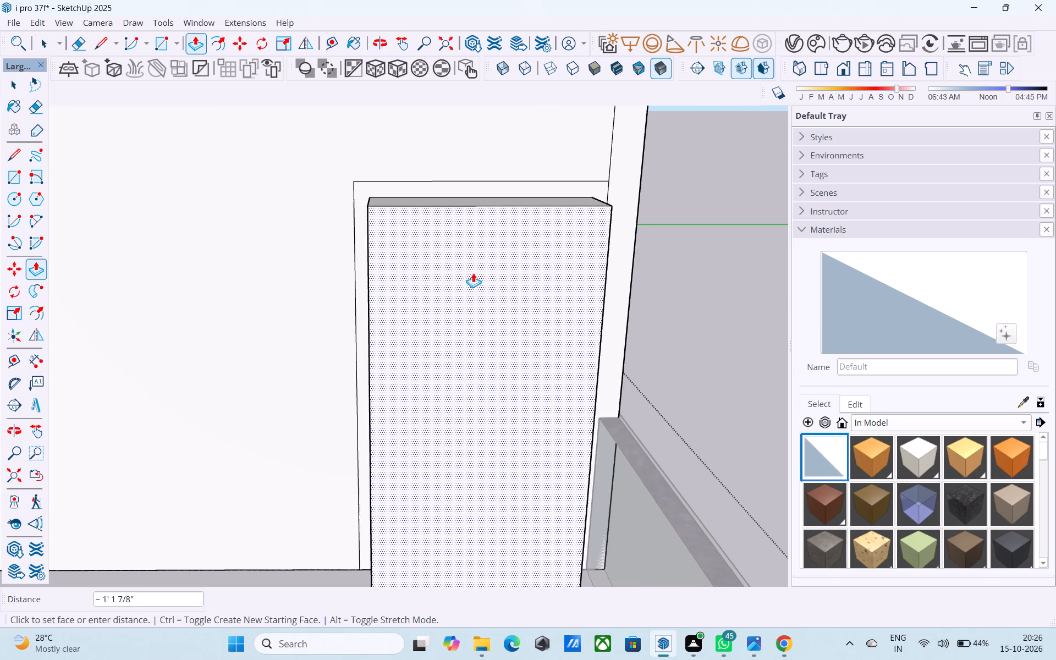
scroll(467, 287, up, 4)
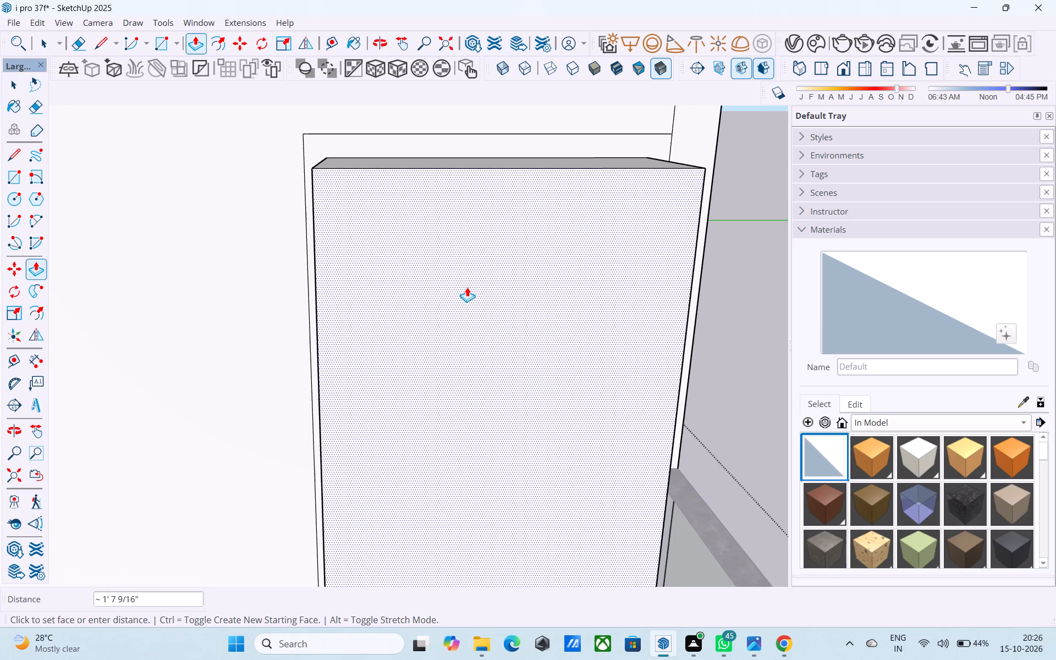
scroll(470, 262, down, 4)
click(424, 205)
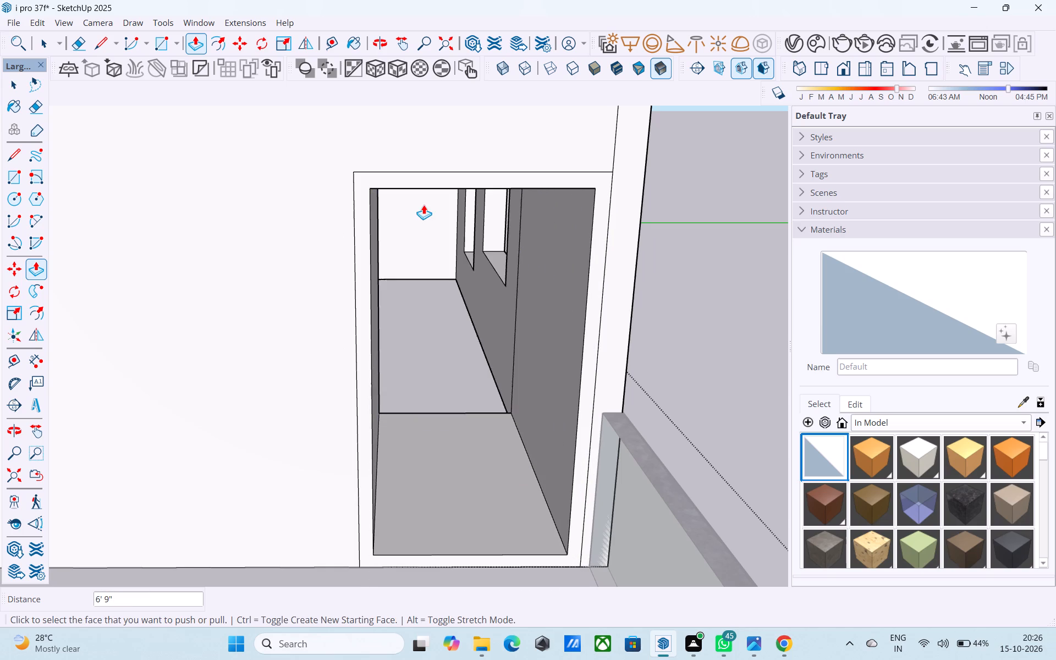
From inside the room, Push/Pull the wall face around the doorway about 5' 6" toward the balcony.
scroll(423, 237, up, 10)
key(space)
scroll(431, 258, up, 4)
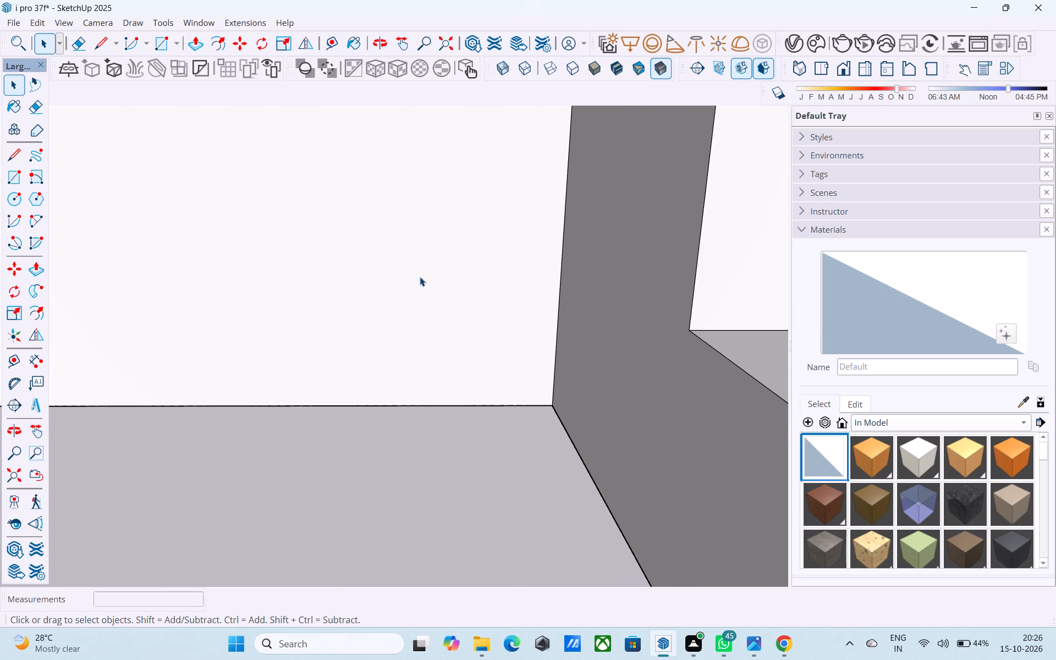
click(9, 530)
drag(253, 409, 1005, 389)
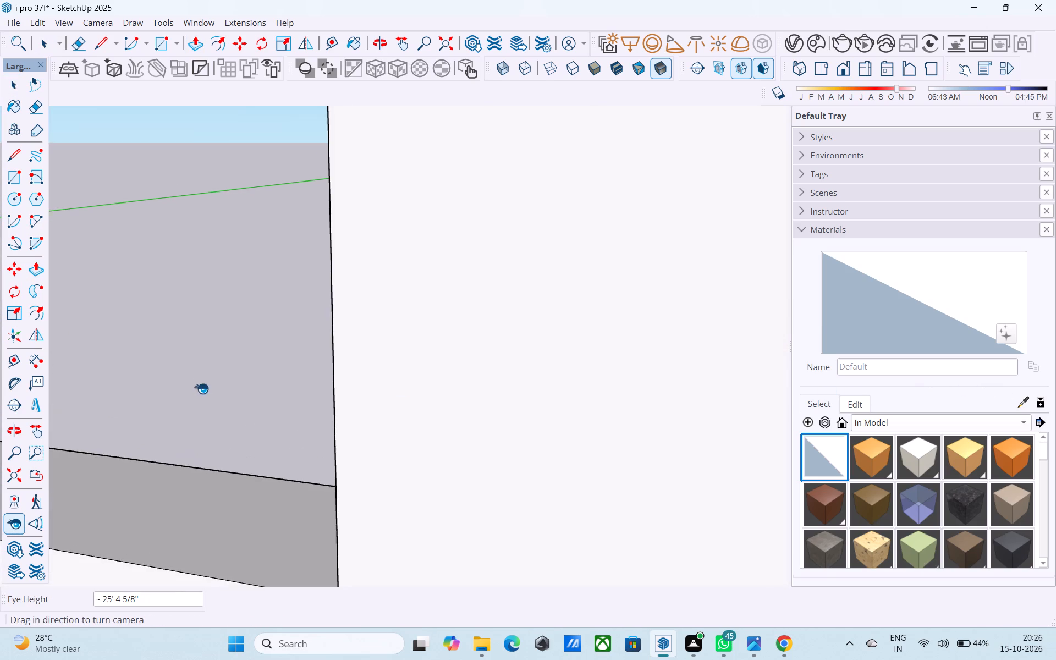
drag(204, 388, 1055, 373)
drag(224, 381, 472, 305)
middle_drag(474, 305, 340, 329)
scroll(343, 326, down, 2)
shift+middle_drag(191, 337, 307, 318)
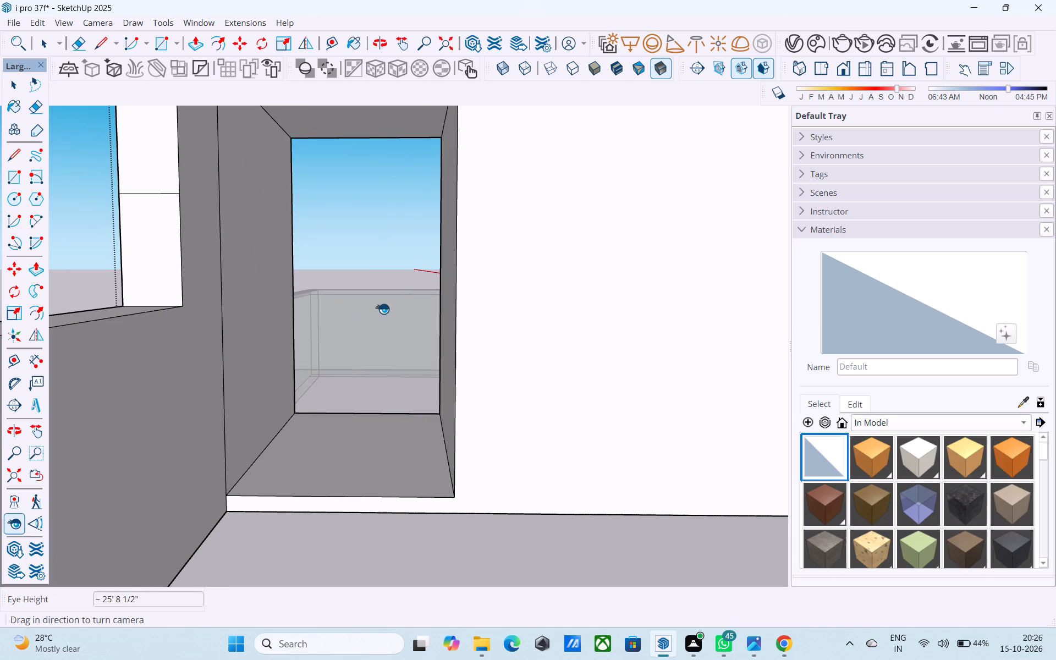
key(space)
click(548, 306)
key(p)
click(565, 302)
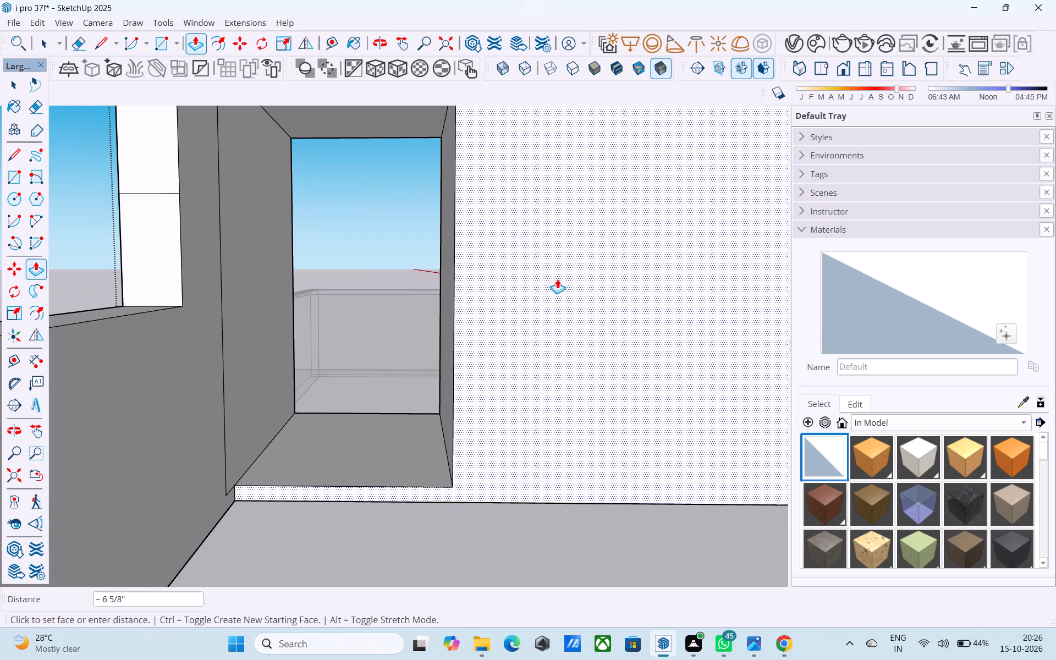
middle_drag(436, 235, 448, 239)
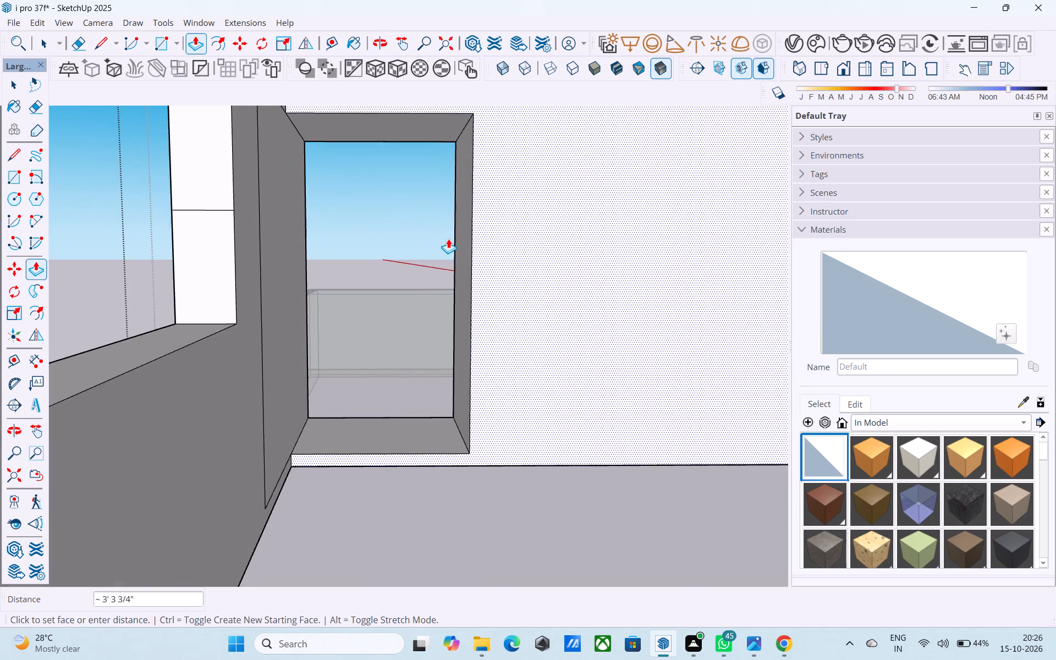
scroll(448, 239, up, 6)
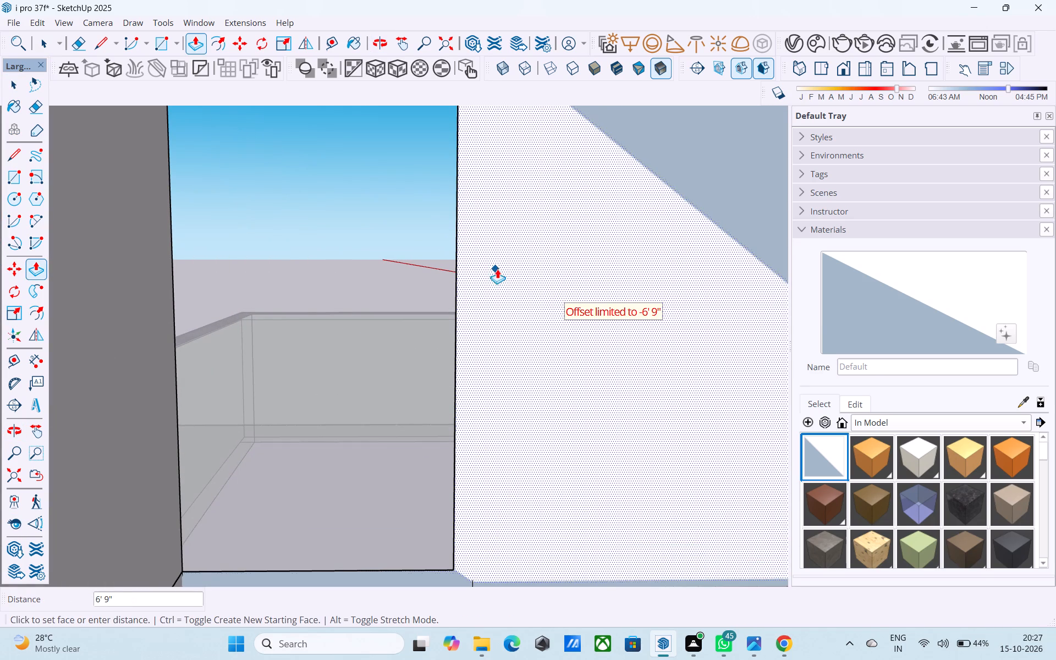
scroll(522, 371, down, 9)
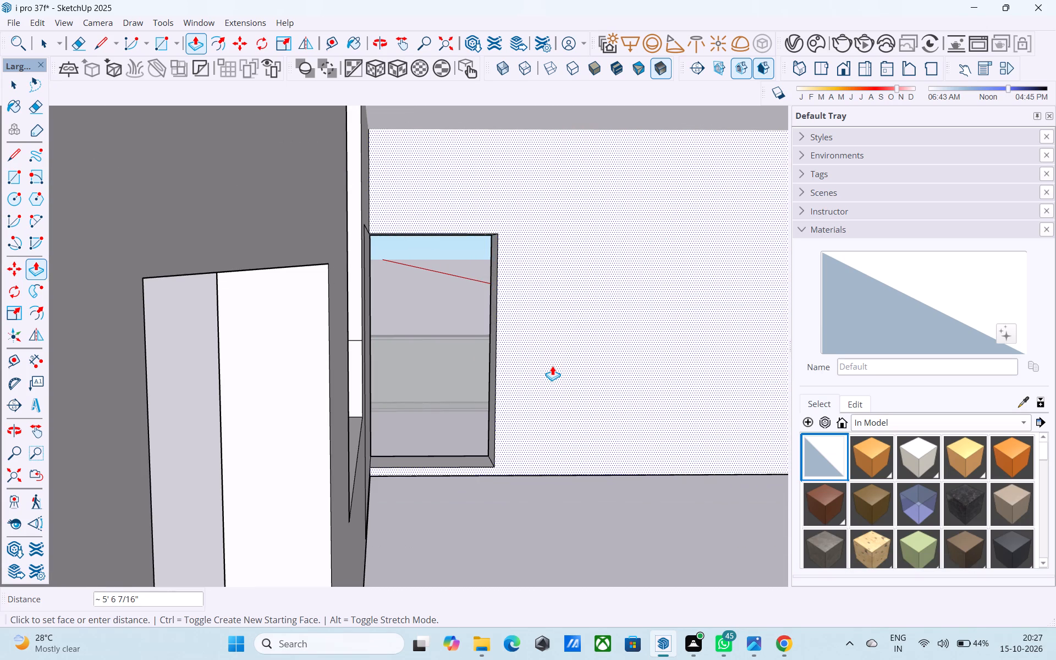
click(552, 366)
Thin the doorway wall further by pushing its inner face toward the balcony twice, the first time by about 7".
scroll(532, 353, up, 8)
middle_drag(502, 355, 603, 375)
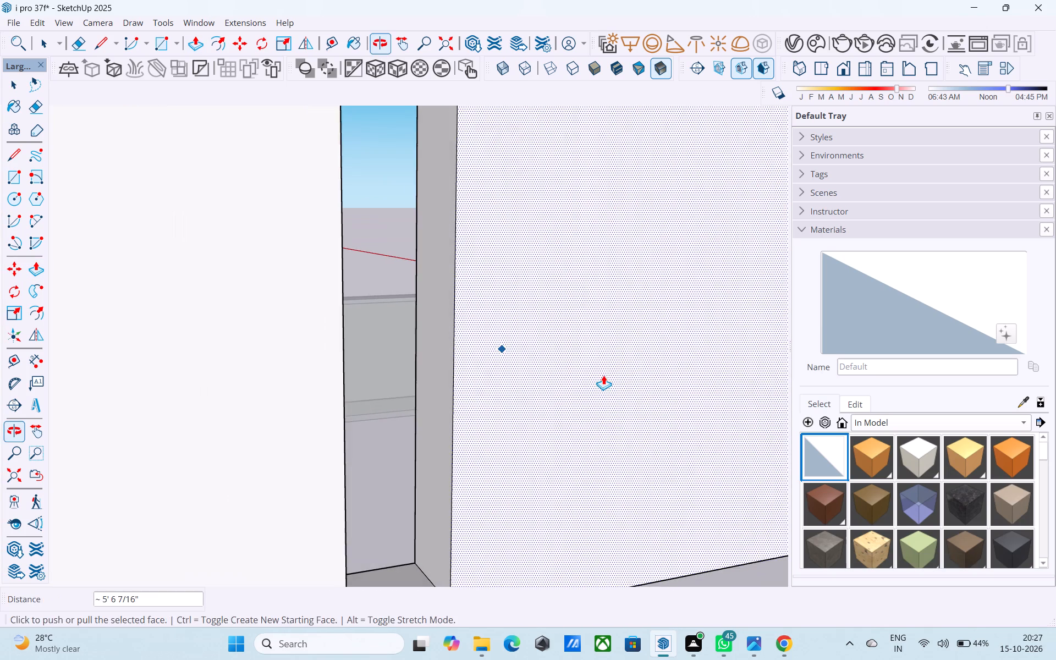
middle_drag(537, 371, 525, 364)
scroll(525, 364, up, 4)
click(469, 367)
click(447, 343)
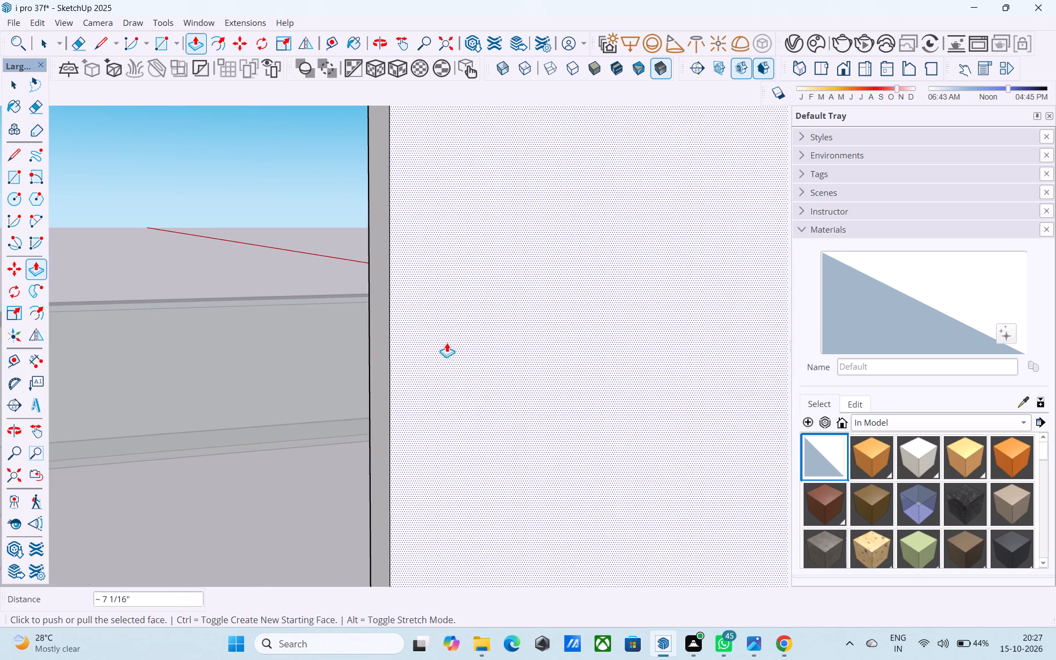
middle_drag(423, 339, 437, 335)
scroll(436, 335, up, 3)
middle_drag(412, 334, 435, 337)
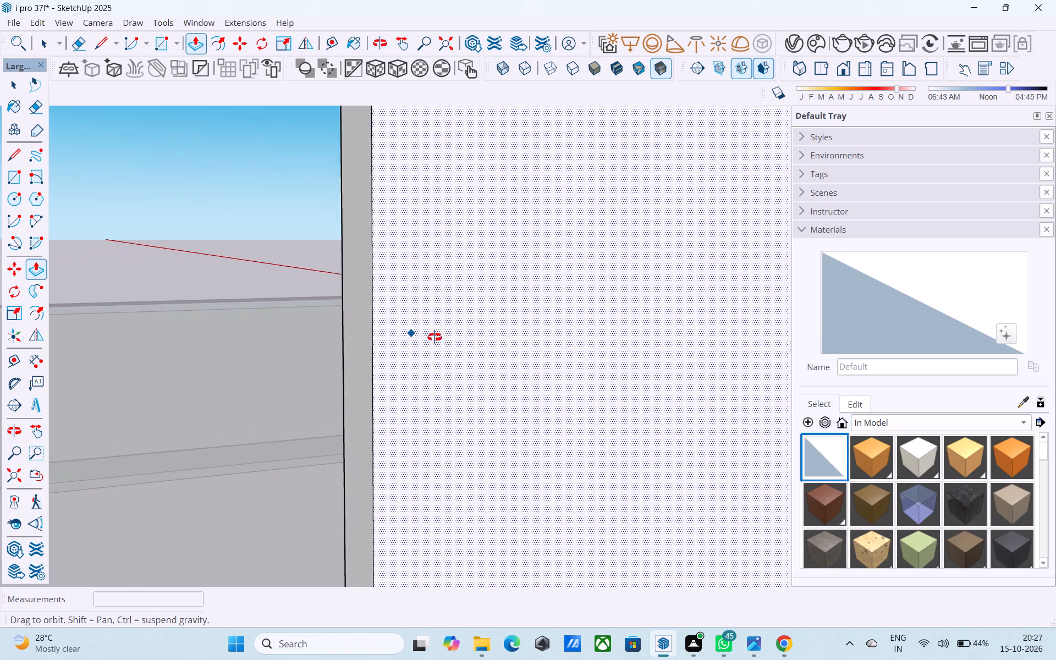
middle_drag(435, 337, 502, 343)
click(455, 339)
click(439, 331)
Leave editing of the storey and house groups and save the model.
middle_drag(279, 343, 739, 392)
scroll(678, 354, down, 20)
scroll(678, 354, down, 2)
key(space)
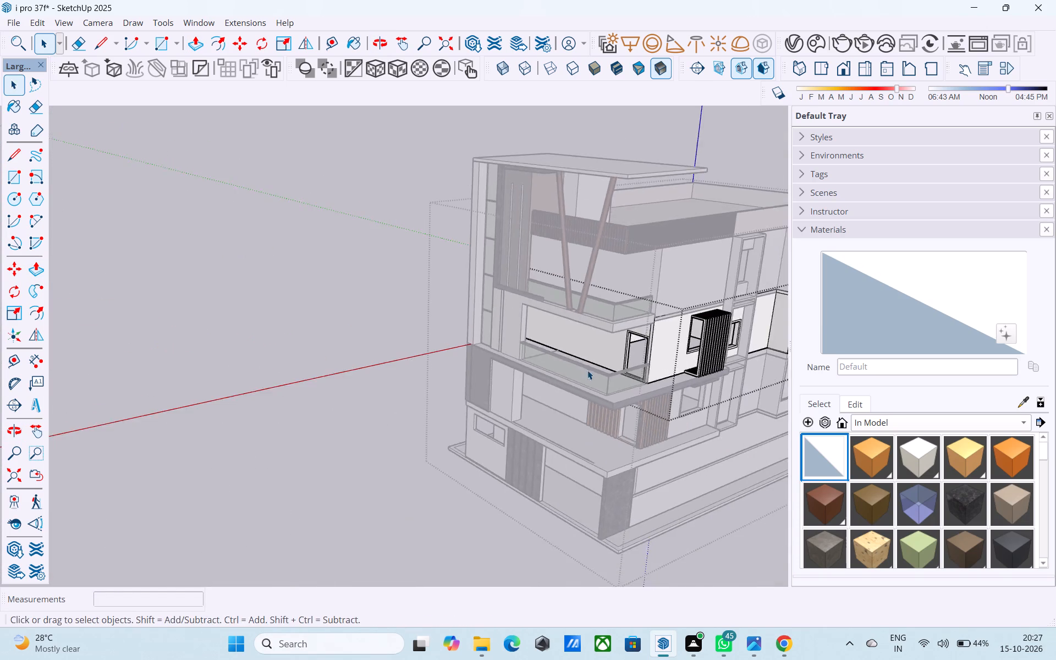
middle_drag(587, 370, 555, 382)
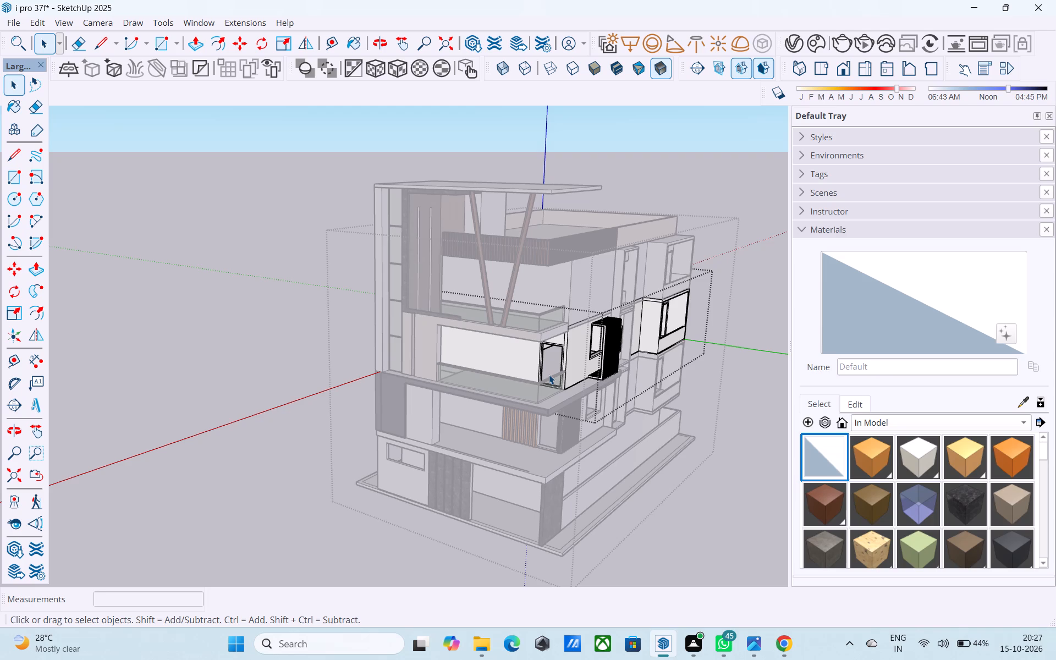
scroll(548, 375, down, 9)
click(668, 386)
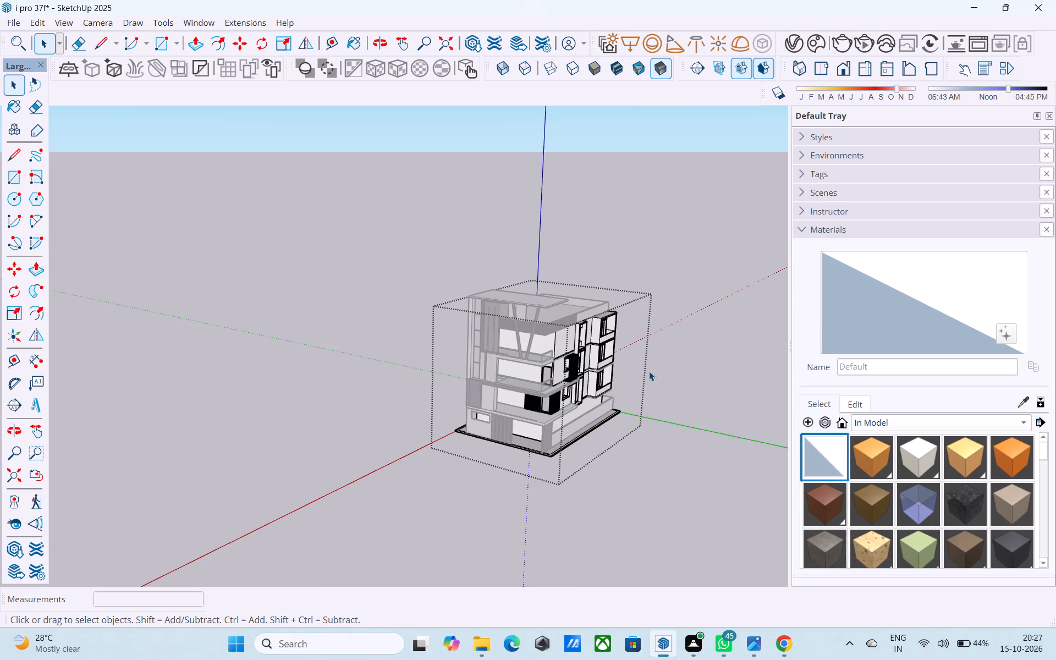
shift+middle_drag(647, 370, 568, 391)
scroll(564, 392, up, 1)
click(569, 390)
key(ctrl+s)
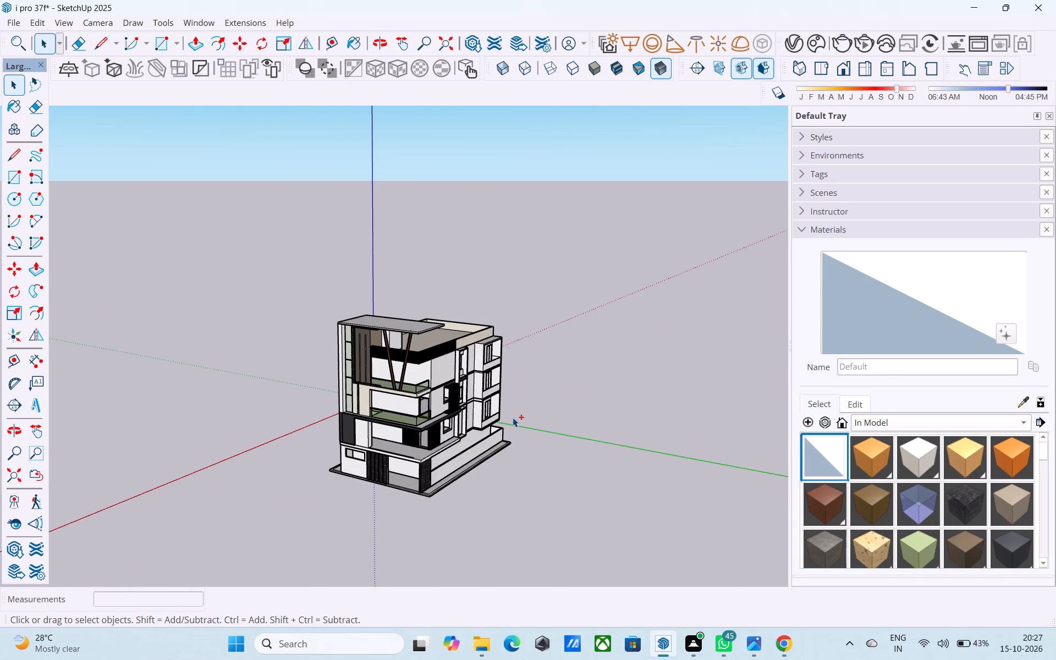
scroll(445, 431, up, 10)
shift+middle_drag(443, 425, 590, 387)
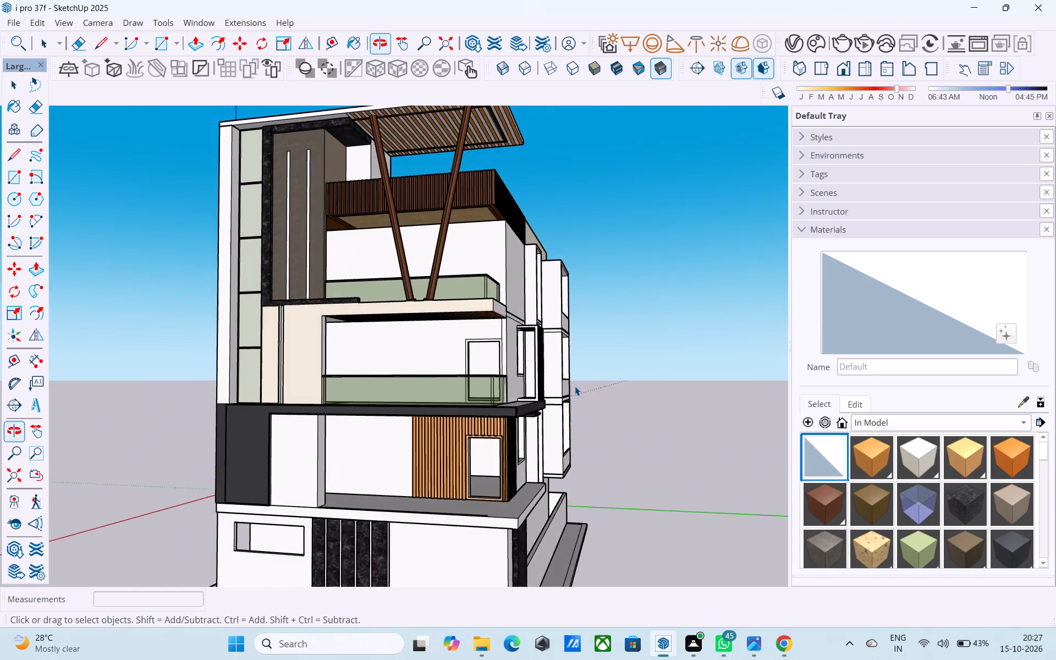
Open the house group for editing at the lowest panel of the side façade's framed vertical bay.
scroll(553, 382, up, 3)
scroll(551, 386, down, 4)
shift+middle_drag(550, 389, 579, 368)
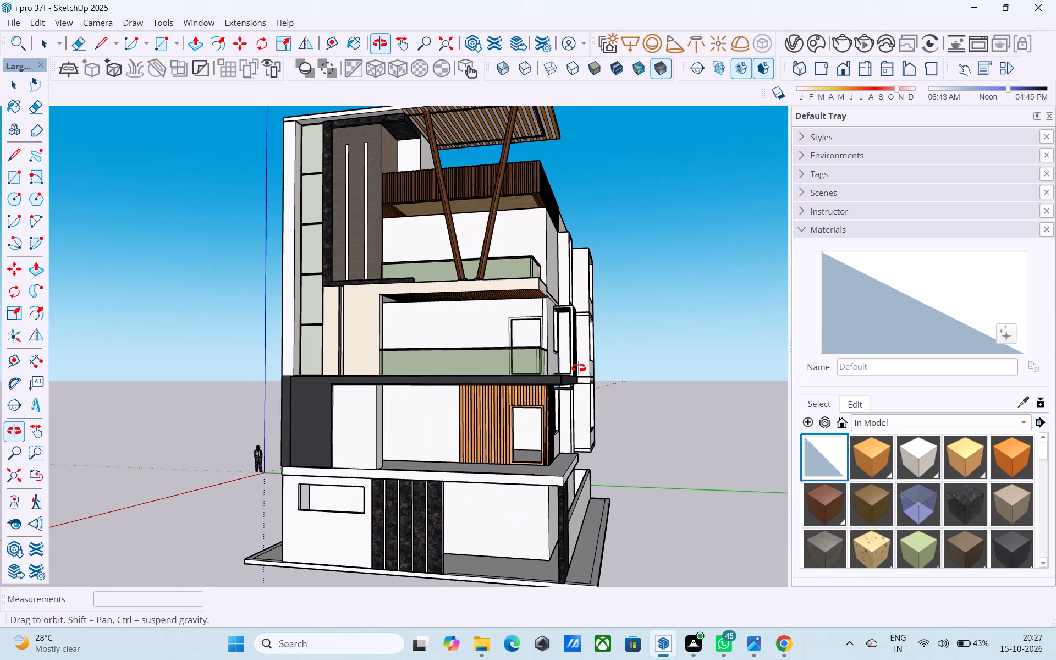
shift+middle_drag(579, 368, 406, 420)
scroll(467, 391, up, 4)
middle_drag(571, 376, 354, 420)
middle_drag(577, 386, 559, 343)
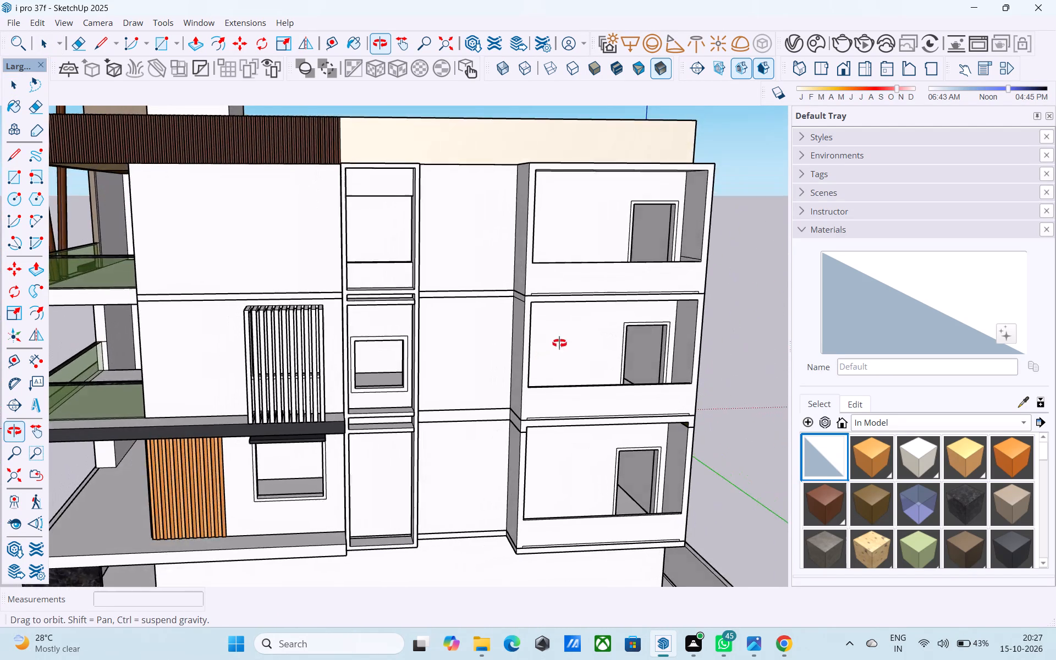
middle_drag(559, 343, 493, 342)
middle_drag(453, 340, 607, 313)
scroll(542, 333, up, 1)
scroll(607, 313, down, 3)
shift+middle_drag(602, 320, 607, 282)
middle_drag(554, 406, 565, 373)
scroll(539, 380, up, 4)
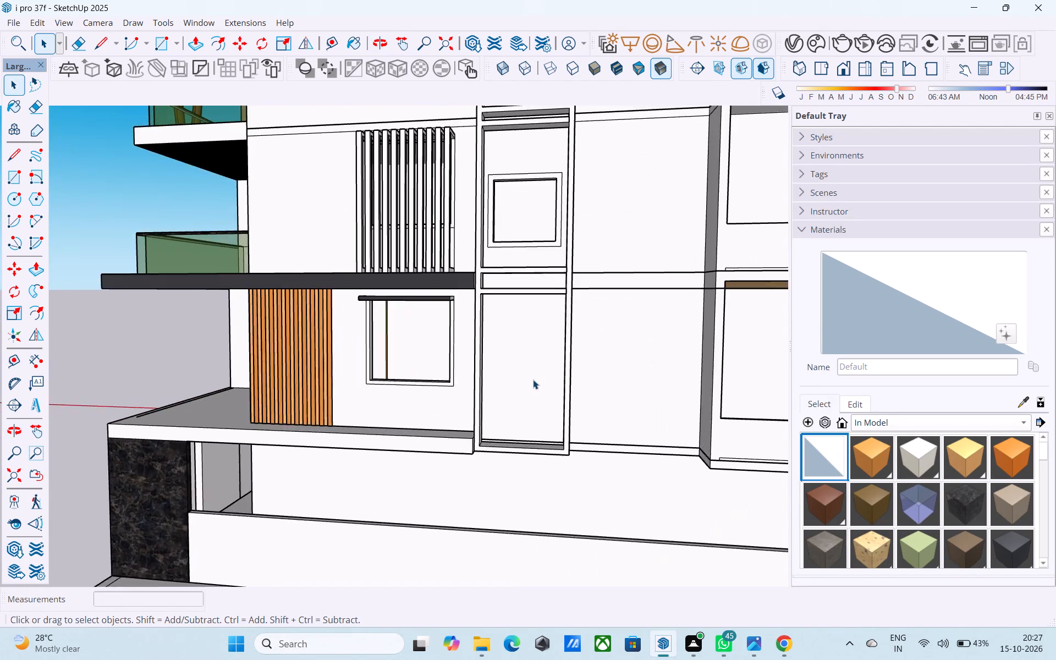
scroll(533, 380, up, 2)
double_click(533, 380)
scroll(529, 378, up, 4)
middle_drag(522, 376, 513, 376)
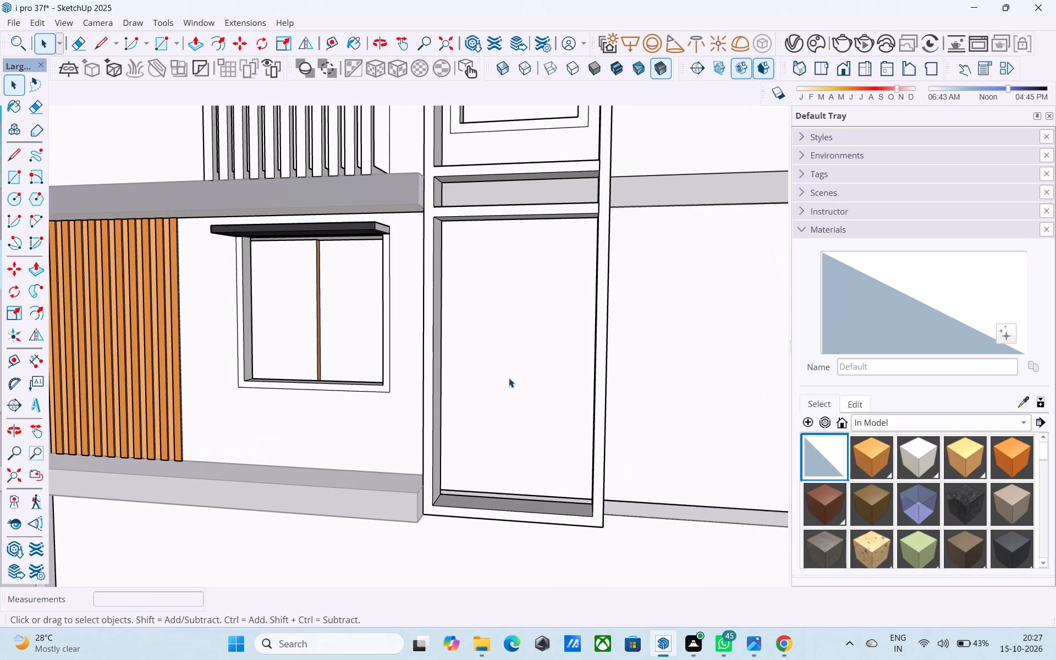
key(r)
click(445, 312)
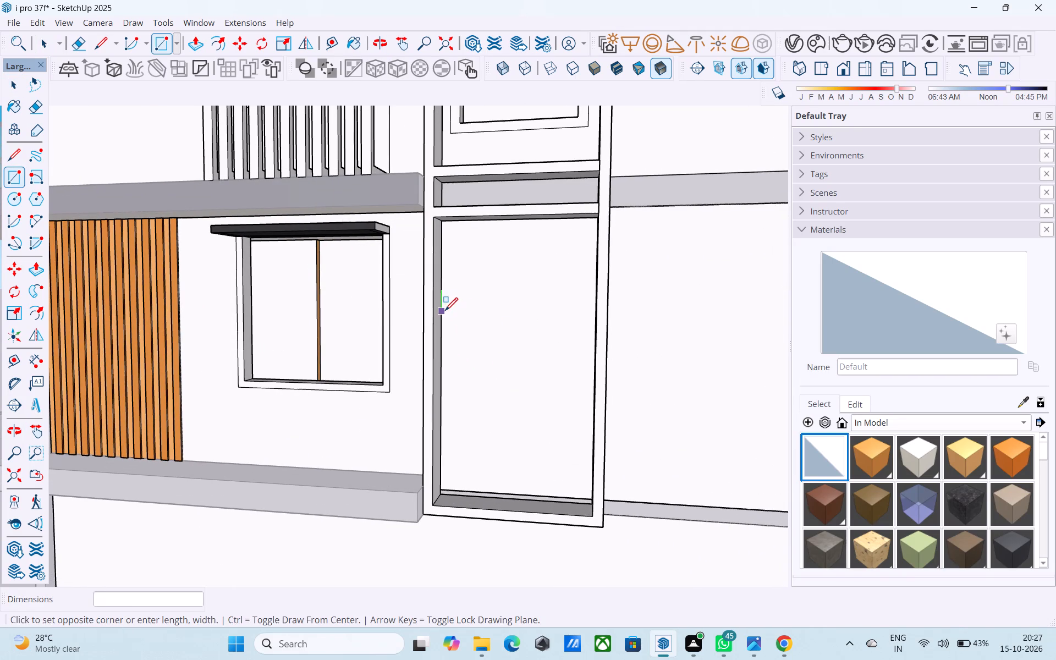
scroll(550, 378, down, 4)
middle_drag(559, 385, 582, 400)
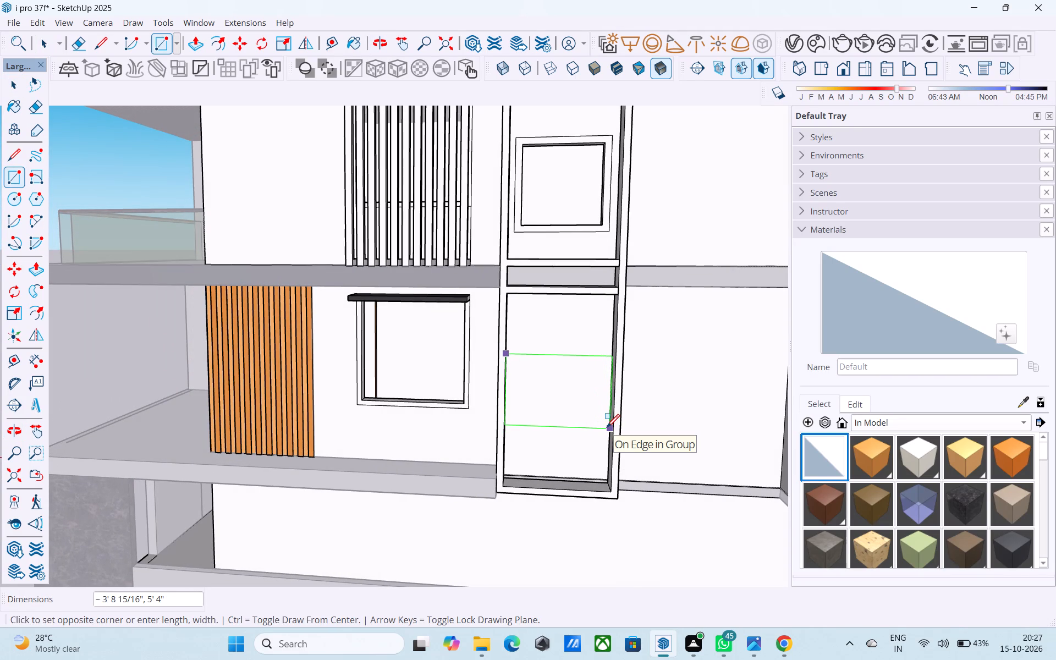
Draw a 4' by 4' window rectangle on the wall inside the framed bay's lowest panel, beside the canopied window.
key(r)
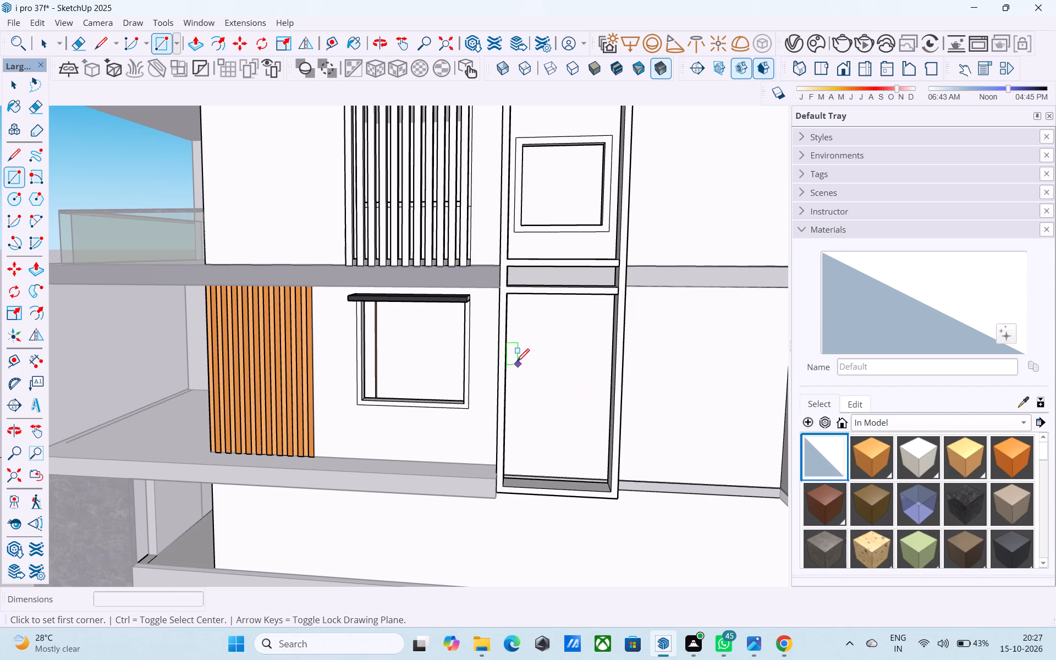
click(519, 359)
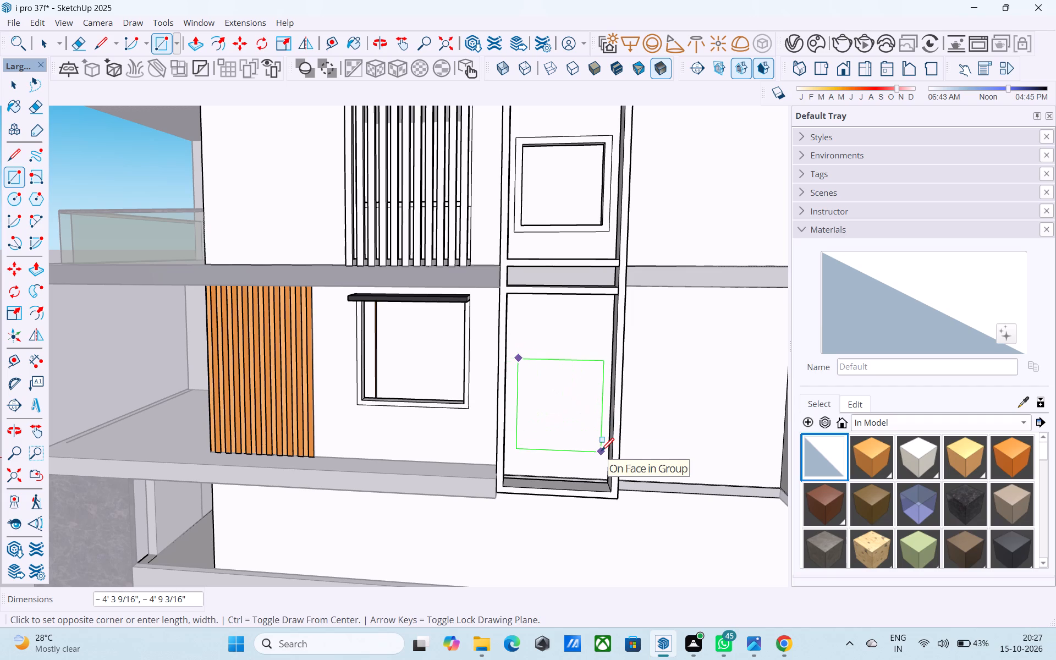
text(4',4')
key(Return)
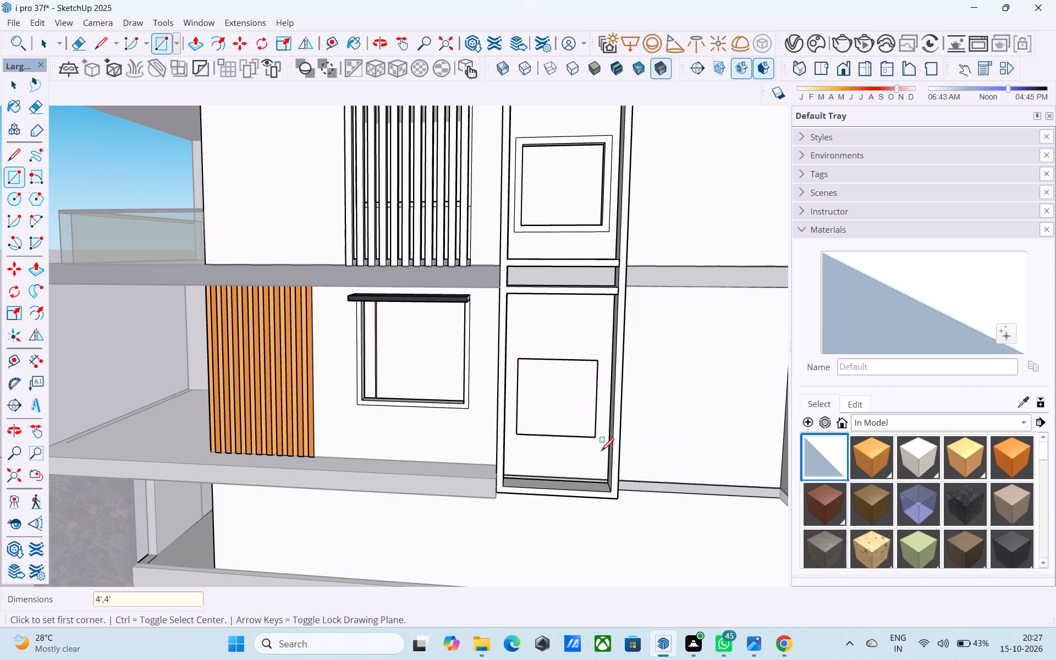
Offset the 4' square window outline outward by 4" to form its surrounding frame.
key(space)
double_click(587, 413)
scroll(587, 412, up, 4)
click(568, 393)
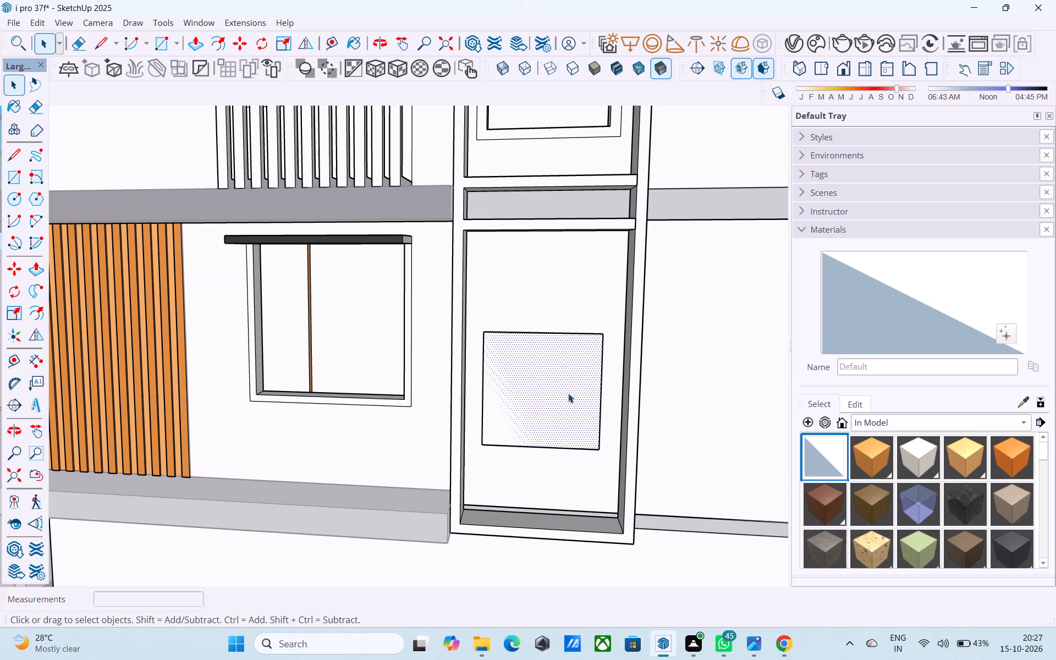
key(f)
click(563, 391)
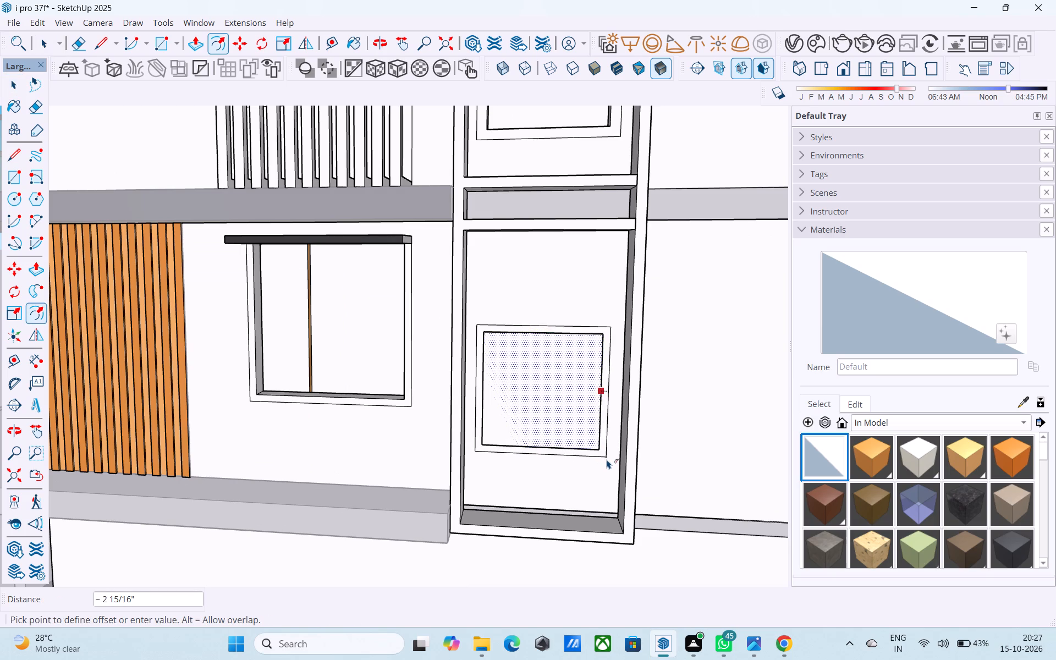
text(4")
key(Return)
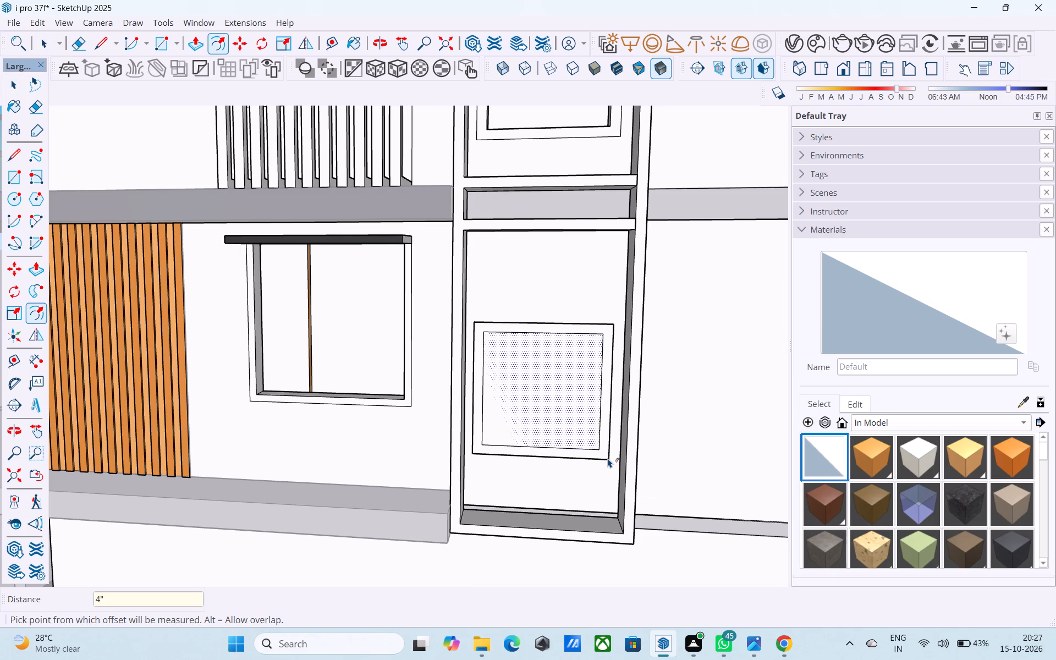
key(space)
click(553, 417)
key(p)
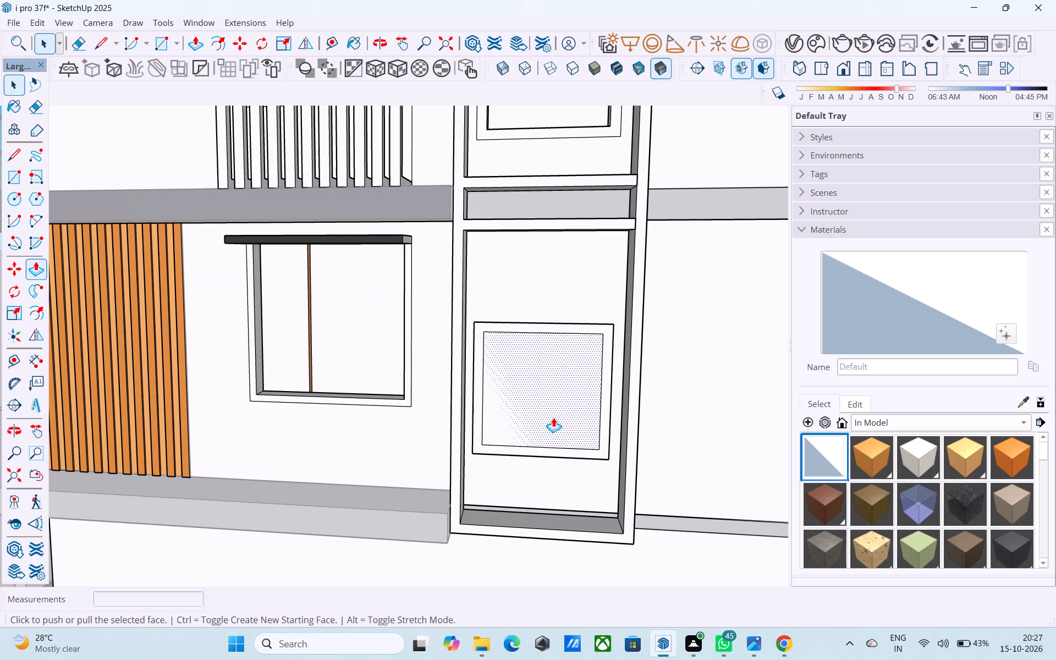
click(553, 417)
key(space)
Delete the inner face of the framed square so only the window frame border remains.
click(534, 396)
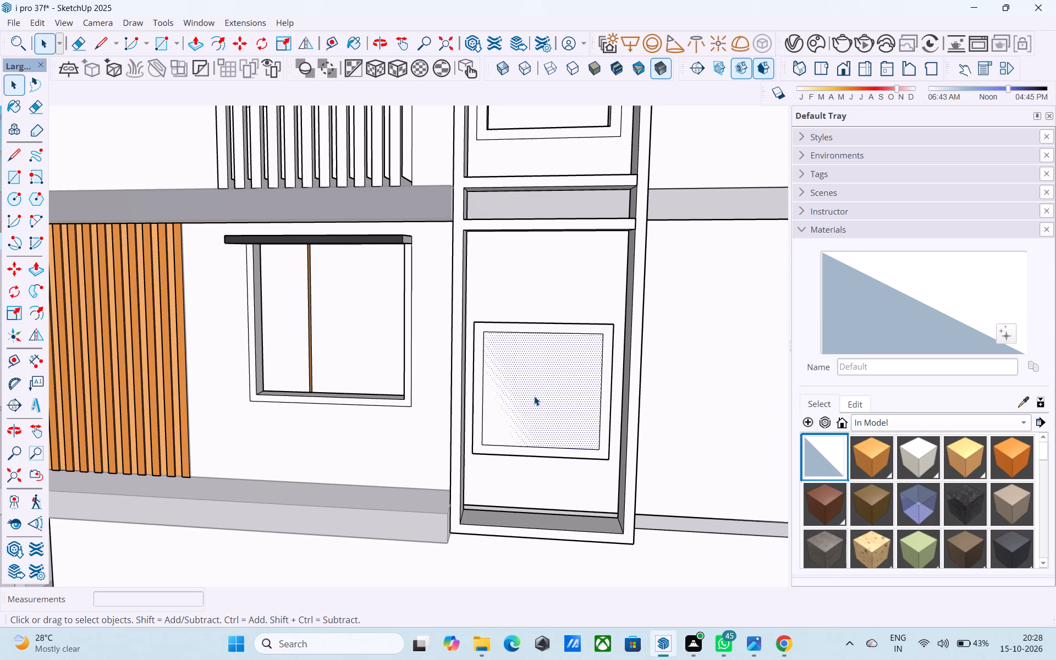
key(Delete)
Open the storey's wall group and trace a rectangle on the wall along the window frame's inner edges.
click(534, 395)
double_click(534, 395)
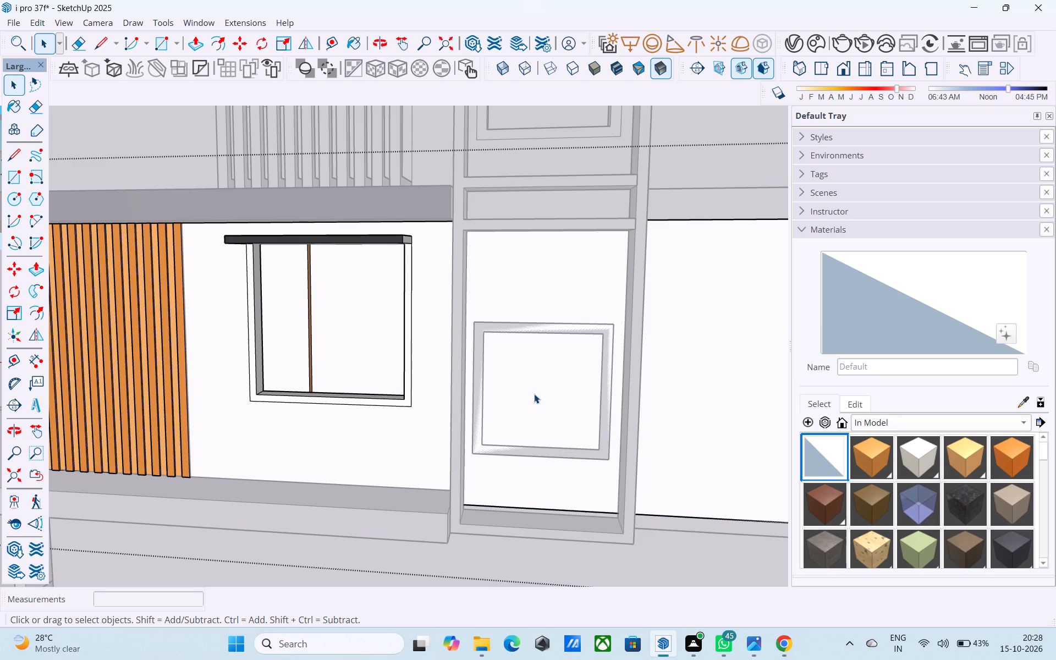
key(r)
click(482, 333)
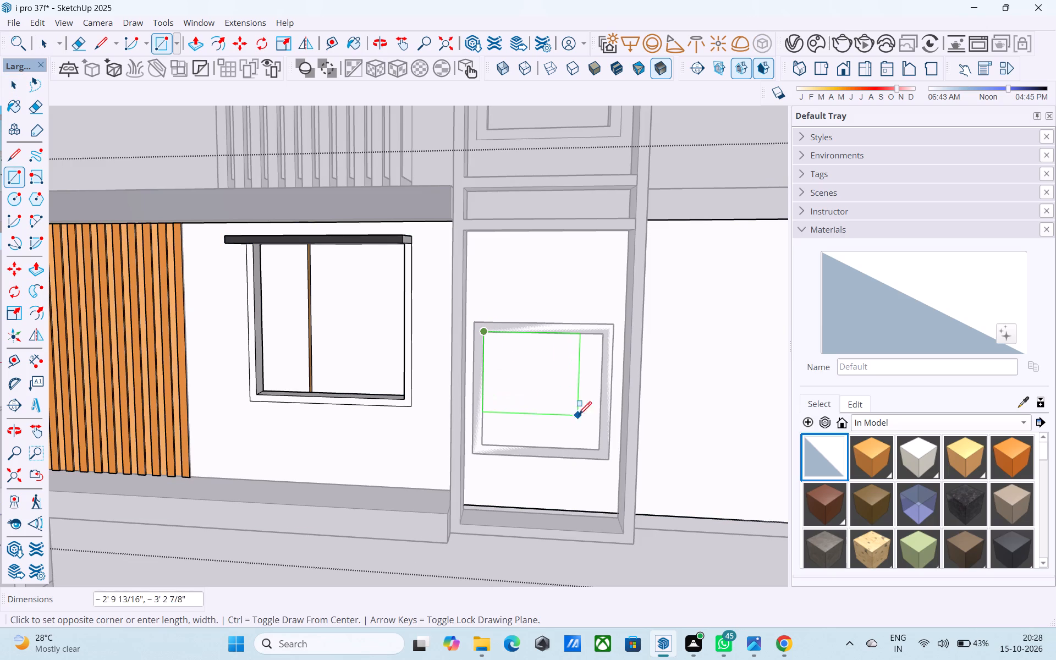
click(597, 444)
Push/Pull the traced window face 9" into the wall to cut the opening through.
key(space)
click(552, 410)
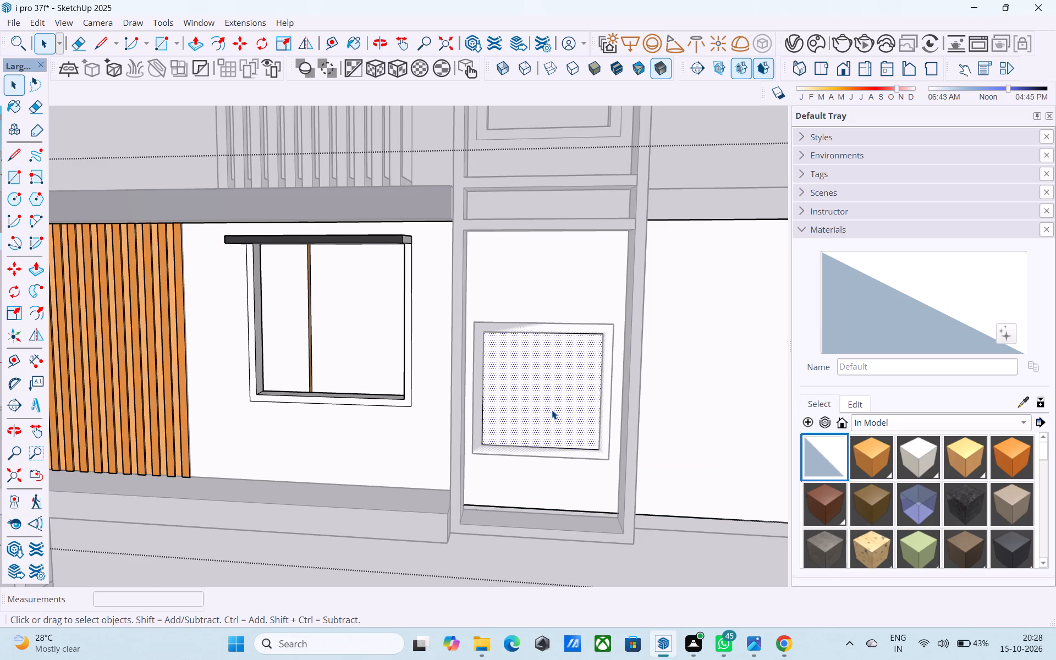
key(p)
click(552, 410)
scroll(538, 362, up, 4)
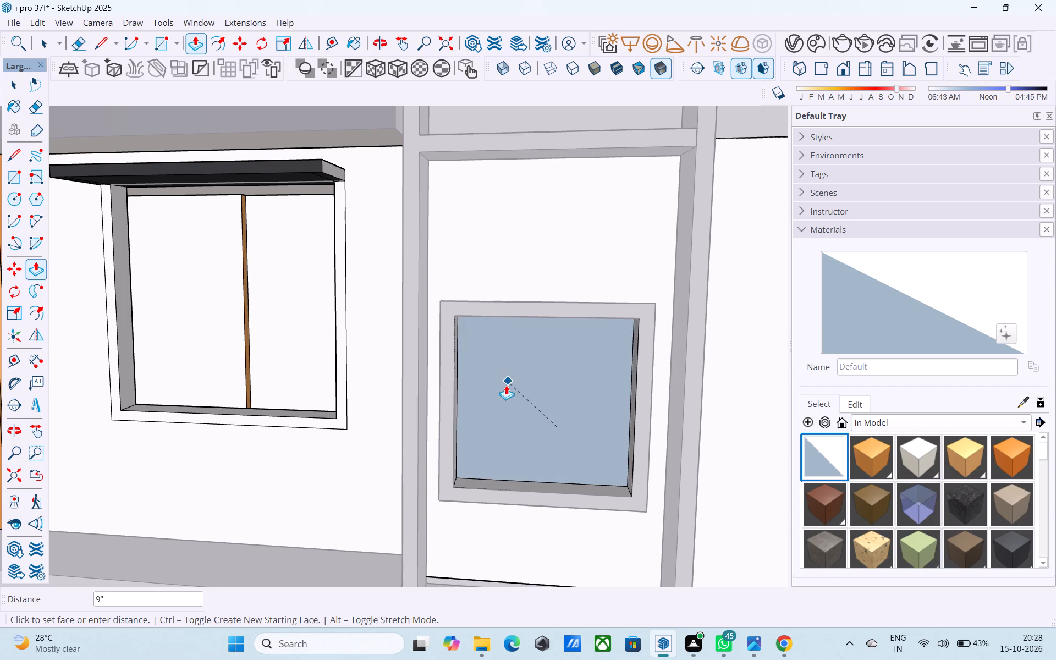
scroll(502, 389, up, 8)
scroll(526, 353, down, 6)
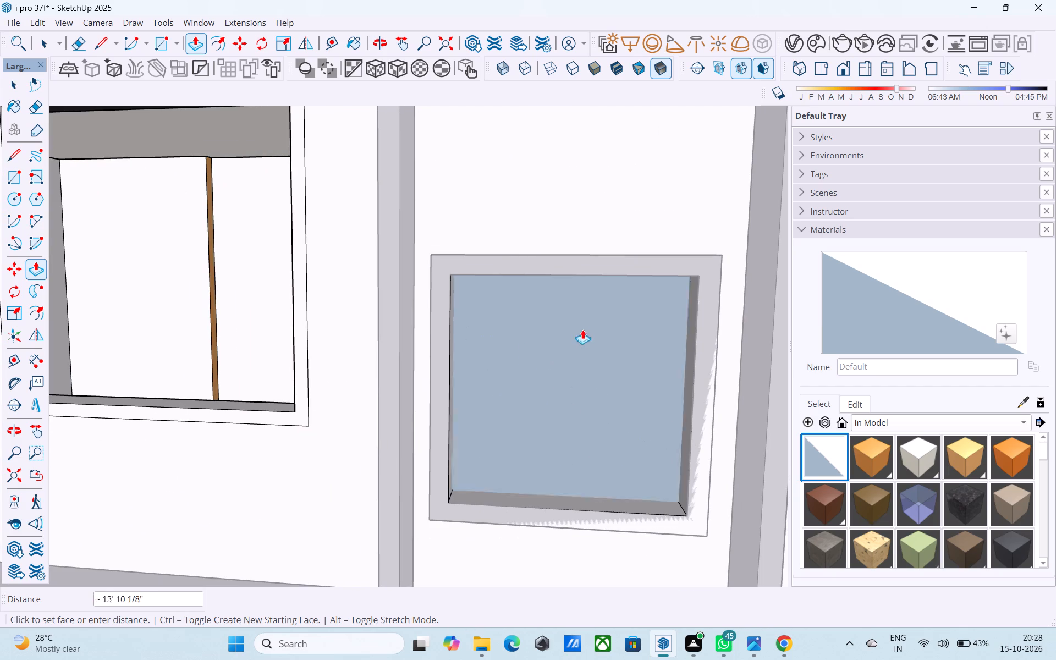
click(603, 319)
Leave editing of the storey's wall group and save the model.
scroll(603, 319, down, 6)
middle_drag(455, 389, 585, 385)
scroll(589, 382, down, 9)
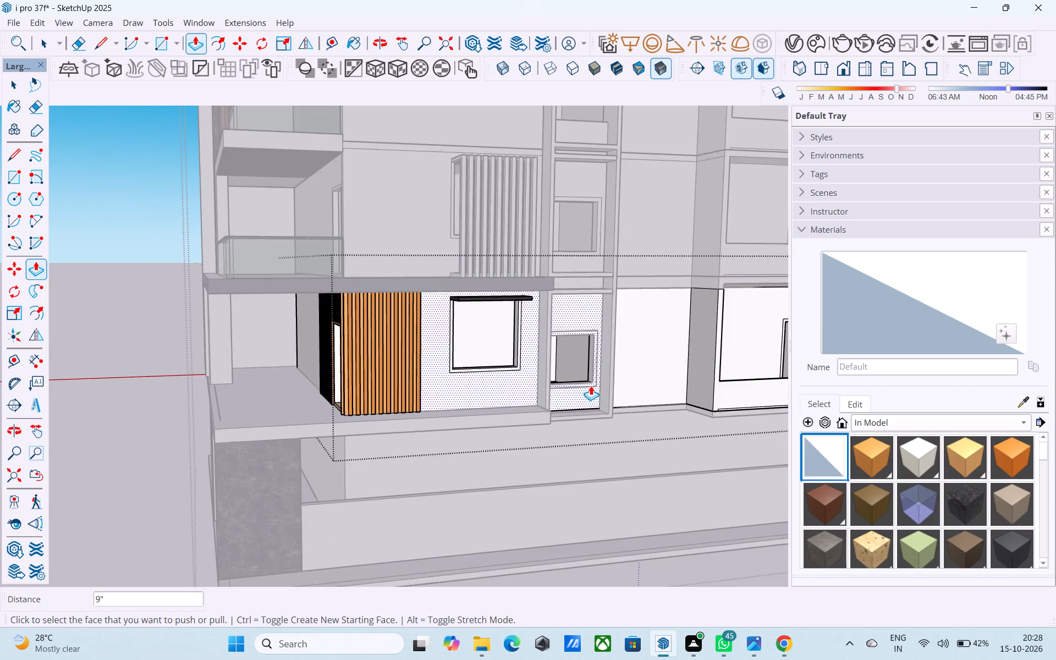
scroll(591, 386, down, 3)
scroll(582, 404, up, 2)
scroll(582, 404, down, 4)
key(space)
click(324, 328)
middle_drag(551, 338, 399, 318)
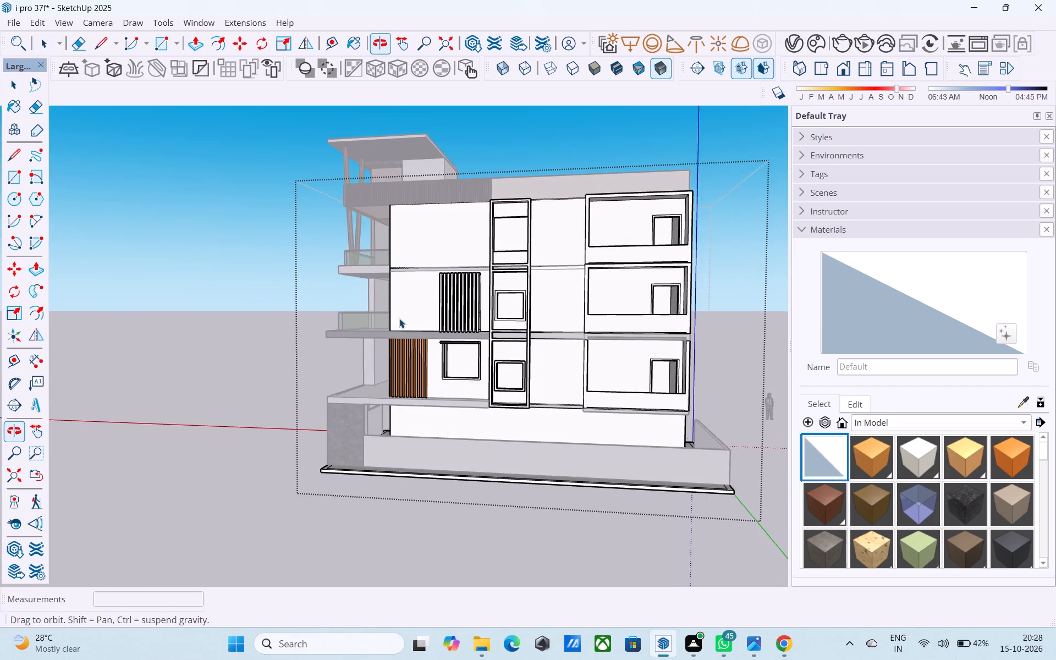
scroll(541, 356, up, 6)
scroll(541, 356, down, 6)
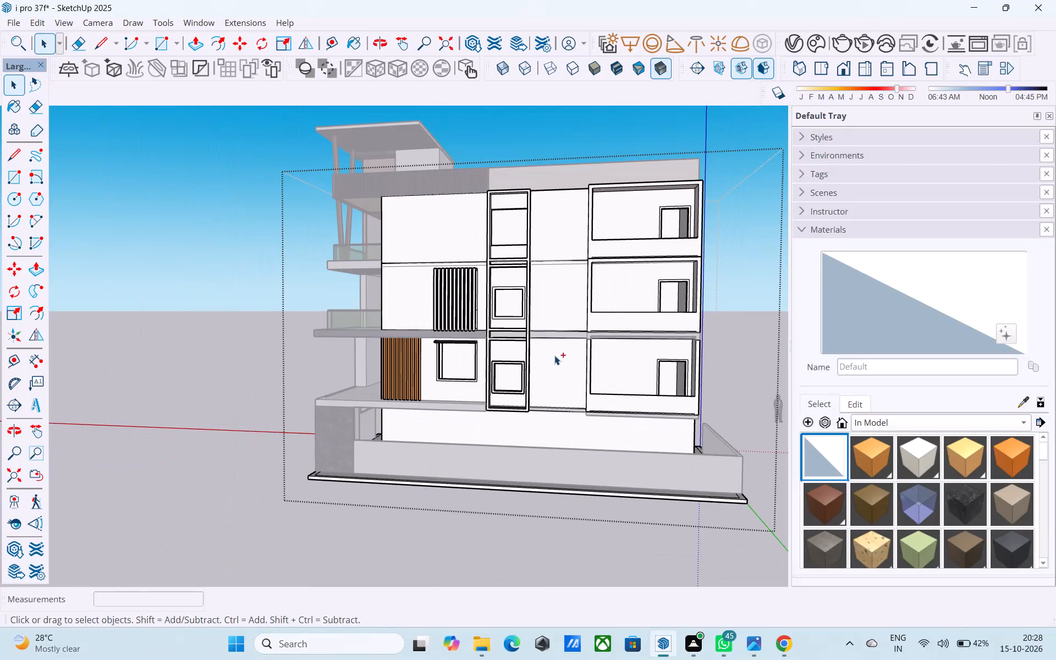
key(ctrl+s)
Leave editing of the house group and save the model again.
middle_drag(558, 353, 564, 357)
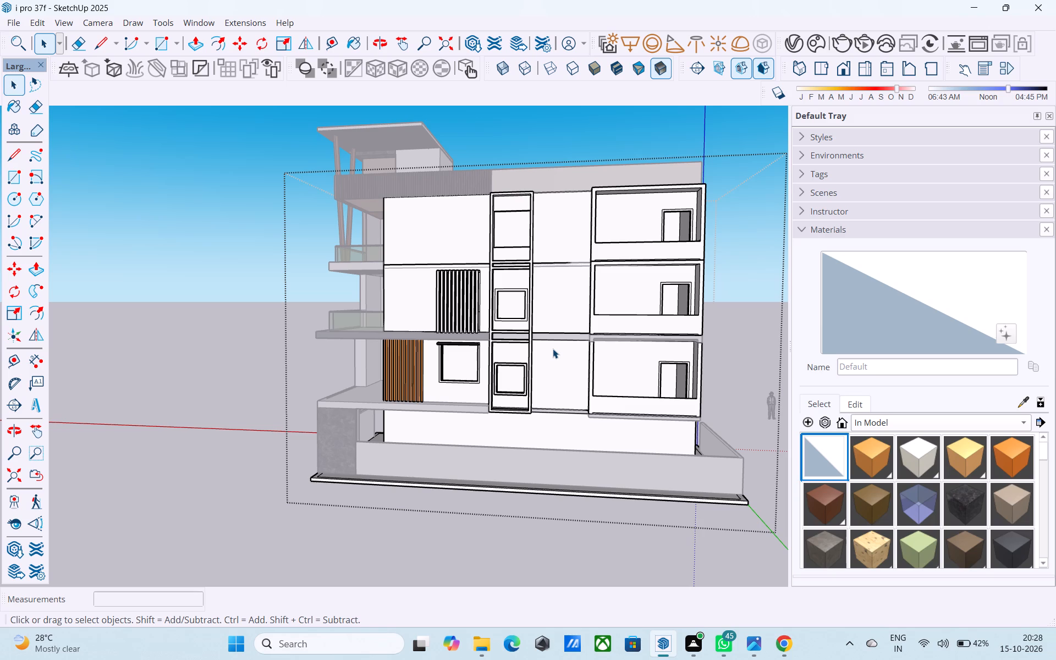
scroll(552, 348, down, 5)
middle_drag(547, 341, 587, 467)
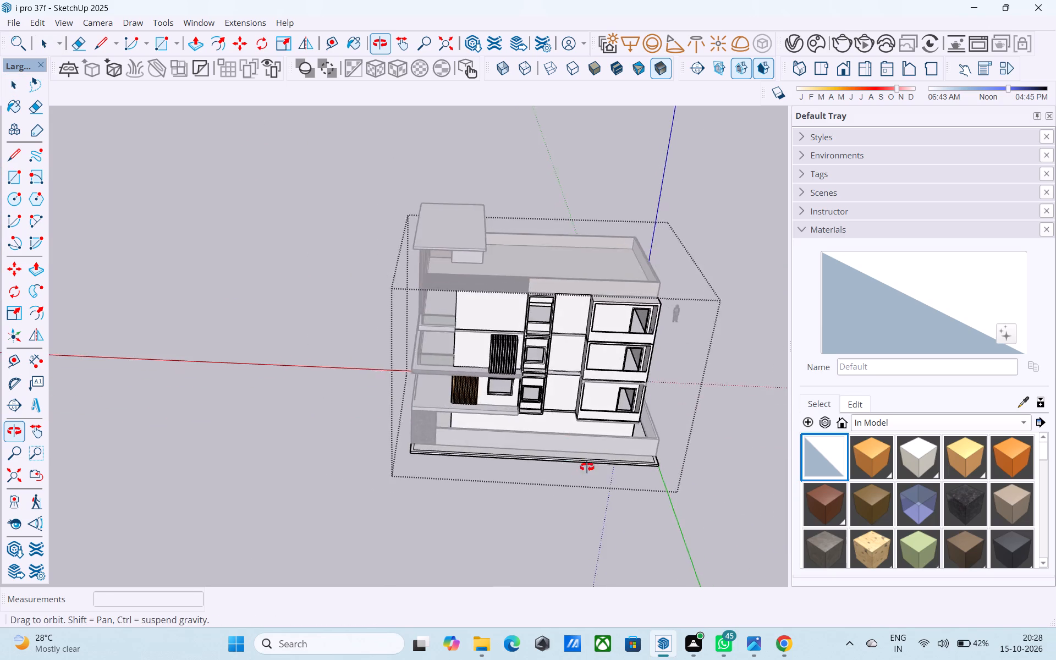
middle_drag(587, 467, 802, 372)
scroll(652, 330, down, 3)
middle_drag(643, 332, 753, 411)
click(559, 193)
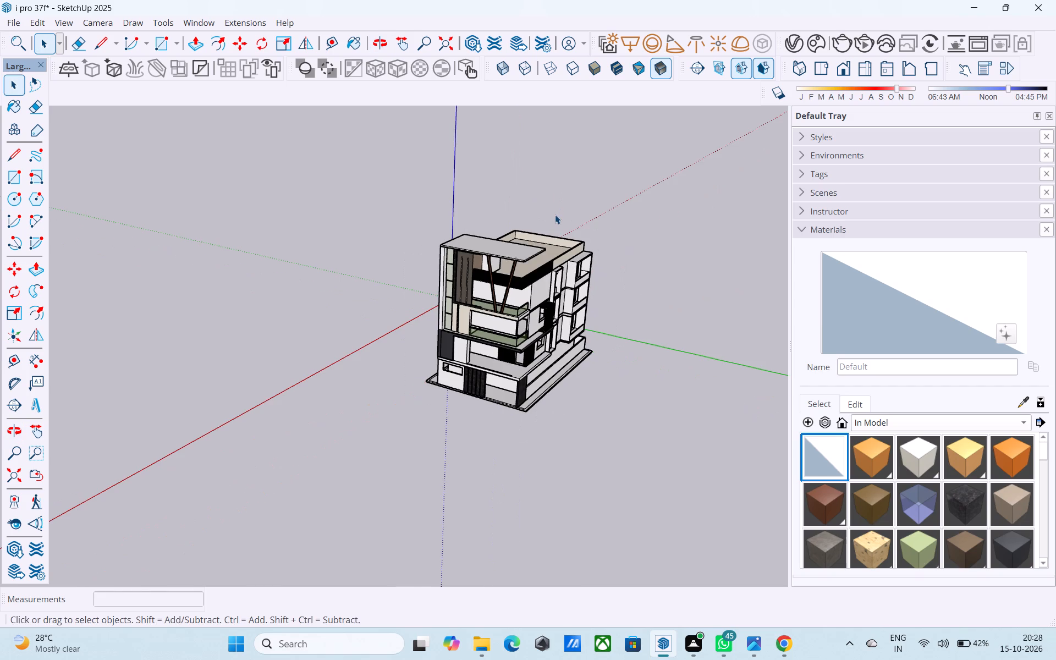
middle_drag(555, 215, 608, 267)
scroll(607, 269, up, 4)
key(ctrl+s)
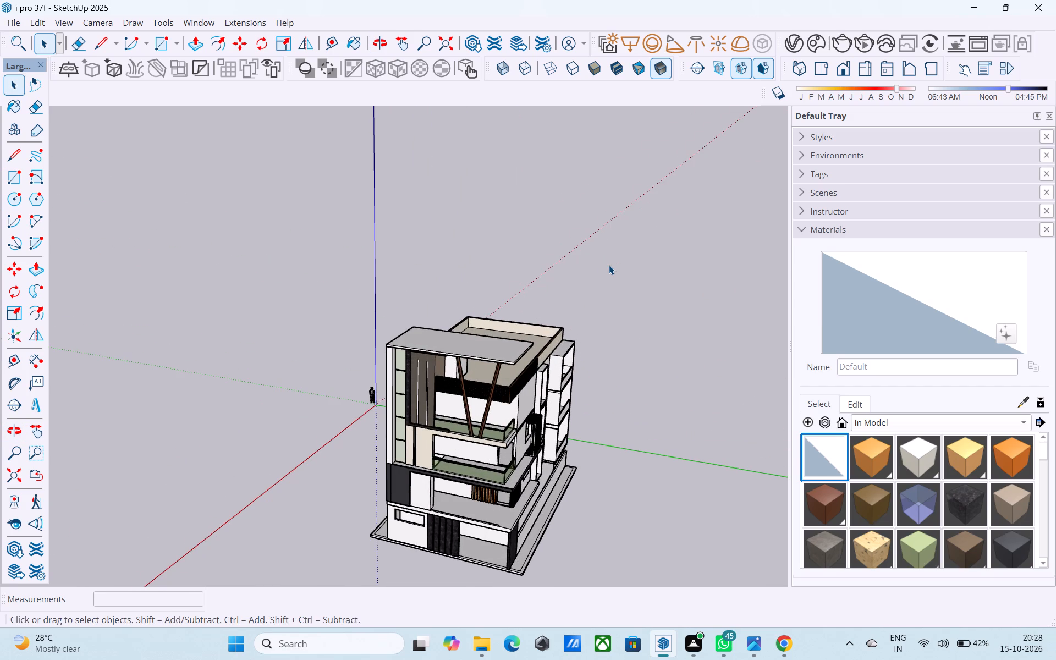
Review the whole house exterior from above, the front and the side.
scroll(609, 265, up, 1)
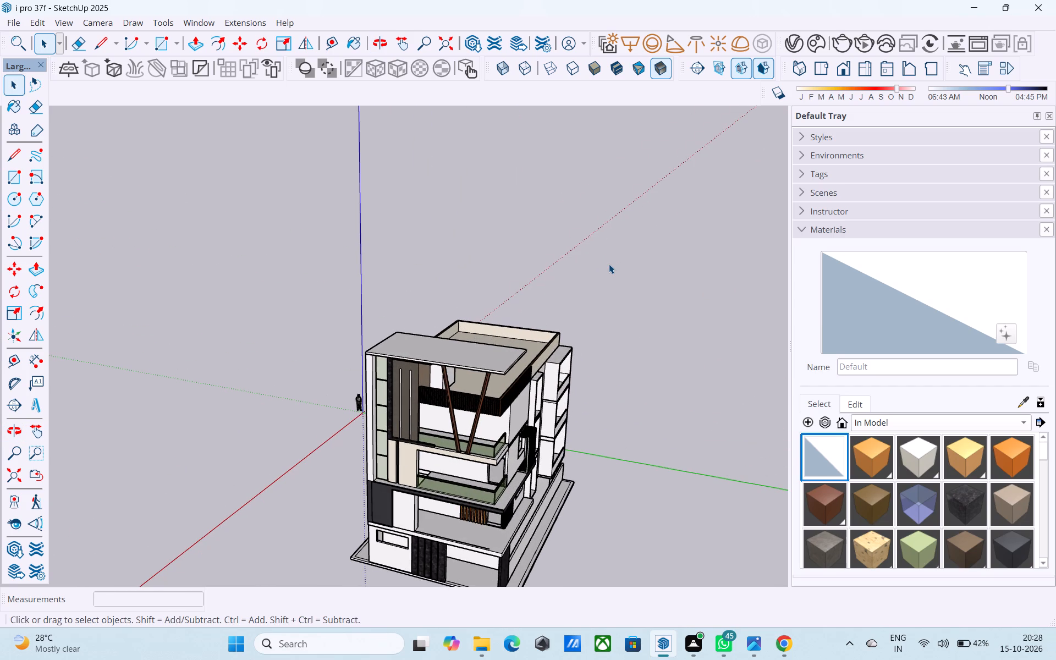
middle_drag(525, 320, 483, 293)
scroll(490, 439, up, 5)
middle_drag(487, 439, 487, 415)
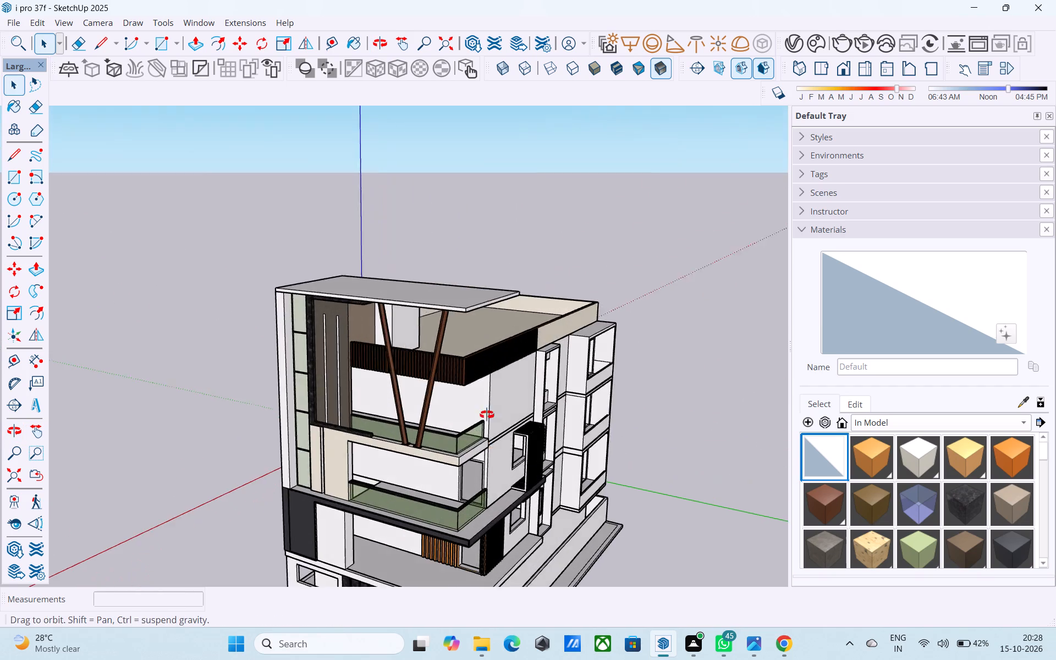
middle_drag(487, 415, 498, 292)
scroll(496, 284, down, 5)
middle_drag(496, 293, 621, 441)
scroll(529, 377, up, 7)
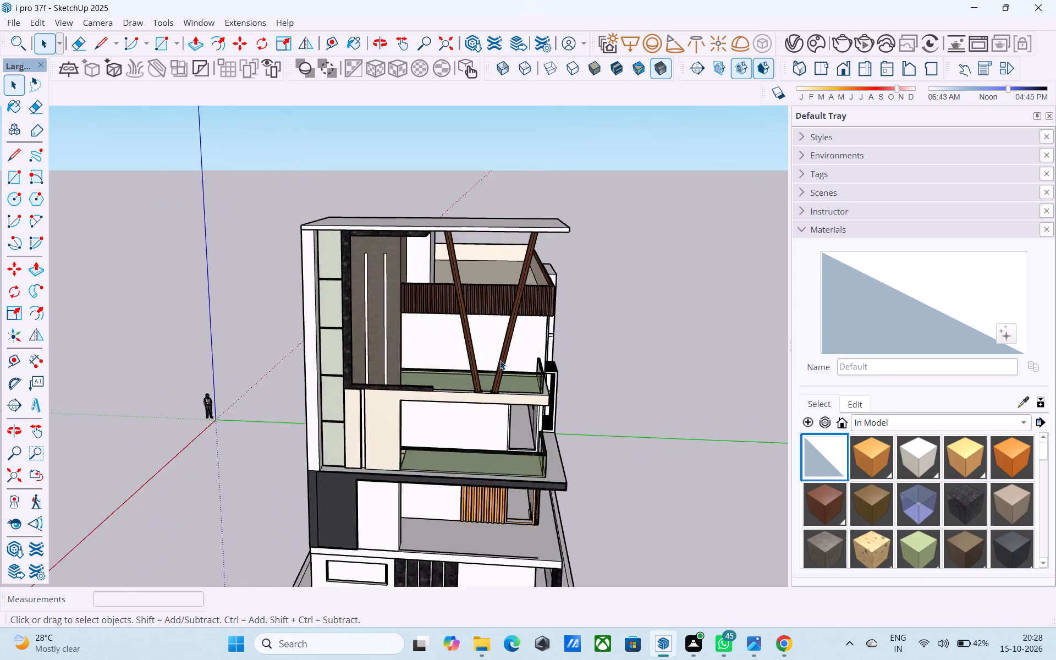
scroll(500, 360, up, 2)
middle_drag(537, 386, 509, 366)
scroll(510, 356, down, 6)
middle_drag(518, 421, 535, 348)
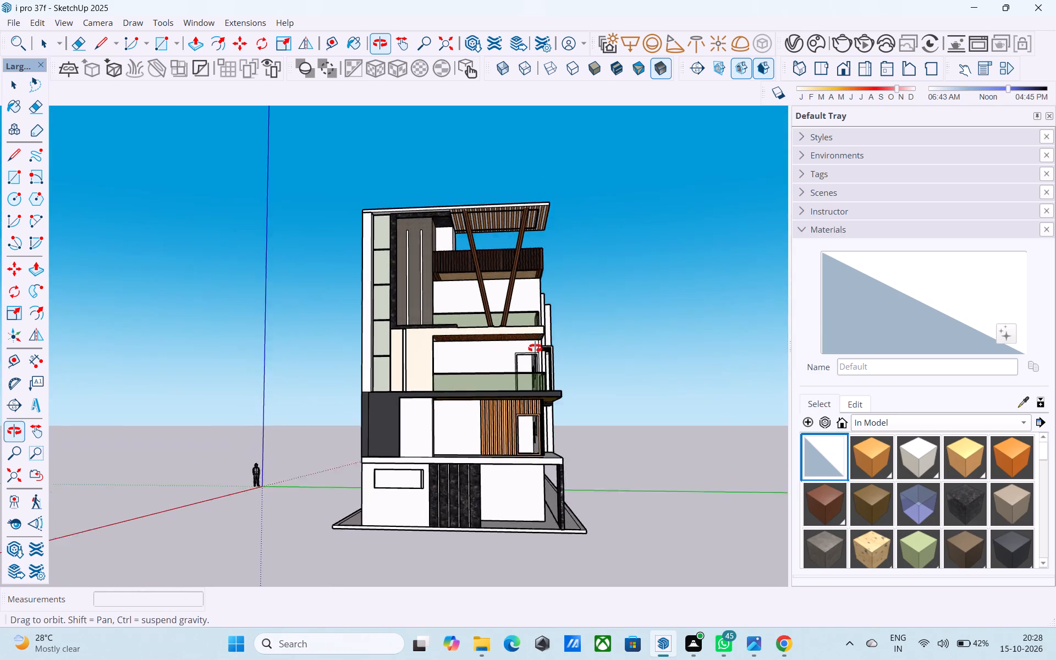
middle_drag(535, 348, 521, 372)
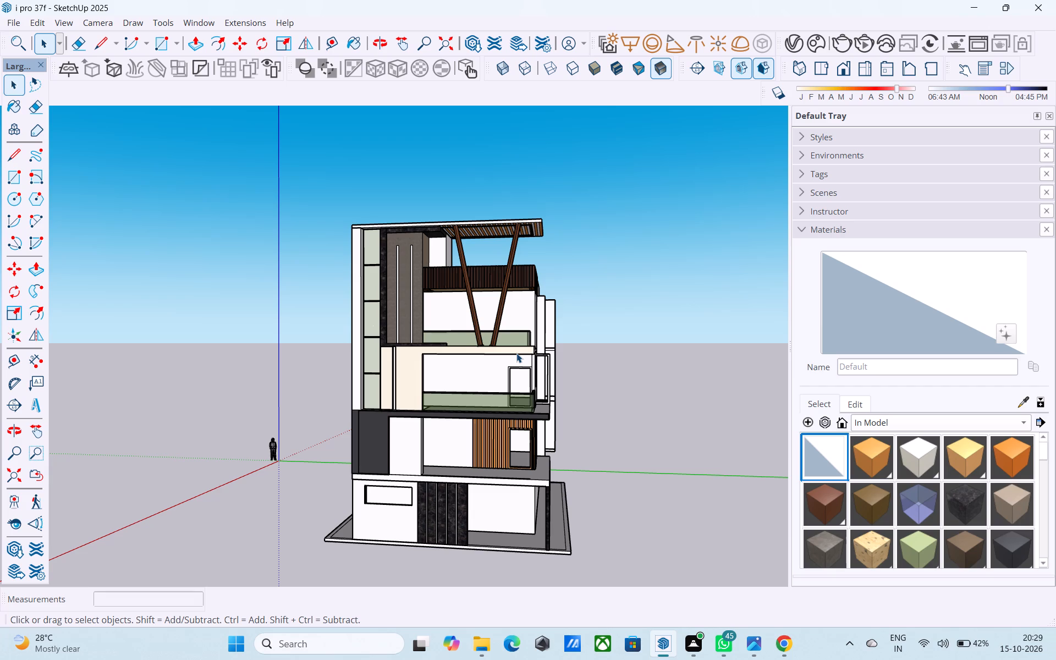
scroll(504, 326, down, 1)
middle_drag(501, 340, 260, 374)
middle_drag(403, 365, 496, 376)
Examine the upper balconies, slanted columns, slatted parapet and the wall behind them up close.
scroll(475, 365, up, 3)
middle_drag(434, 345, 499, 384)
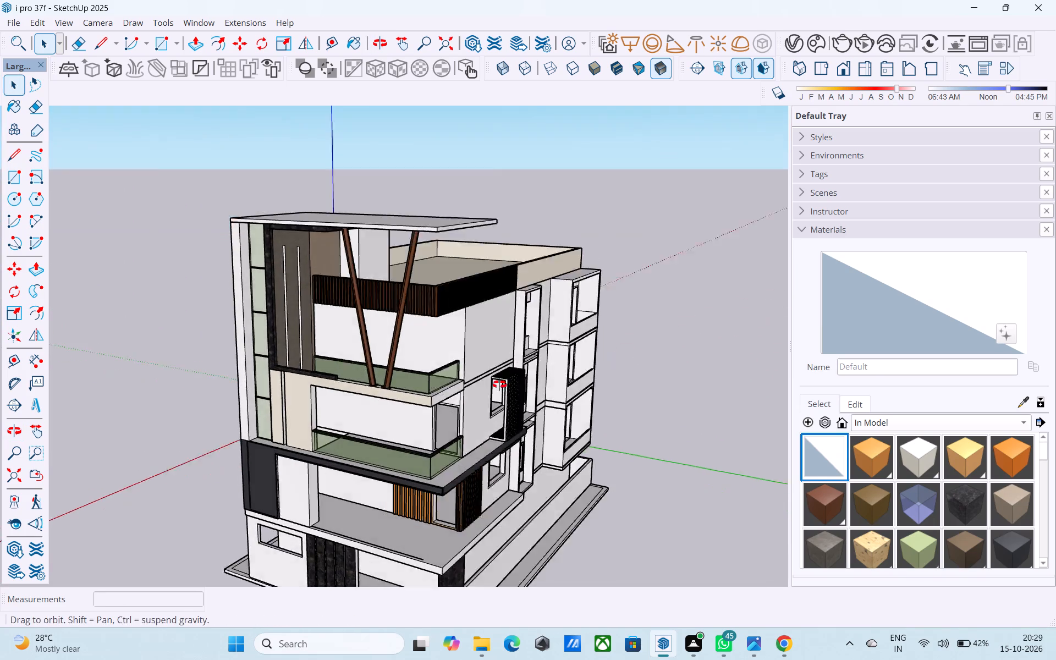
middle_drag(499, 384, 530, 388)
scroll(530, 388, up, 3)
middle_drag(394, 346, 475, 387)
scroll(441, 373, up, 5)
middle_drag(471, 366, 480, 389)
shift+scroll(487, 395, up, 2)
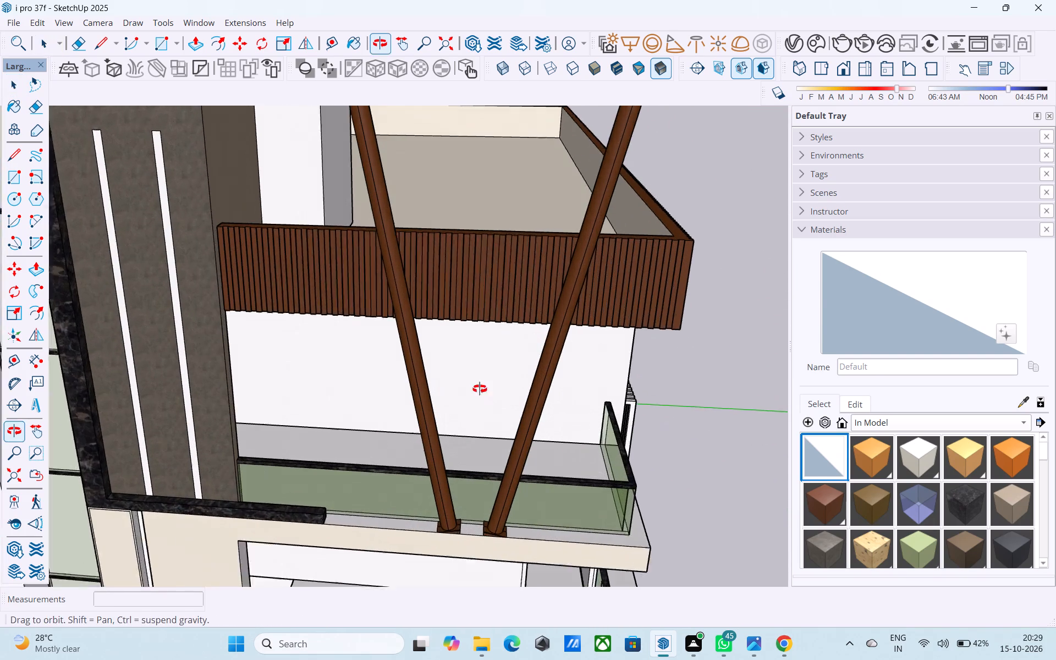
shift+scroll(480, 389, up, 1)
middle_drag(480, 389, 475, 382)
shift+middle_drag(527, 412, 478, 364)
middle_drag(479, 364, 474, 273)
scroll(475, 282, down, 2)
shift+middle_drag(569, 326, 536, 293)
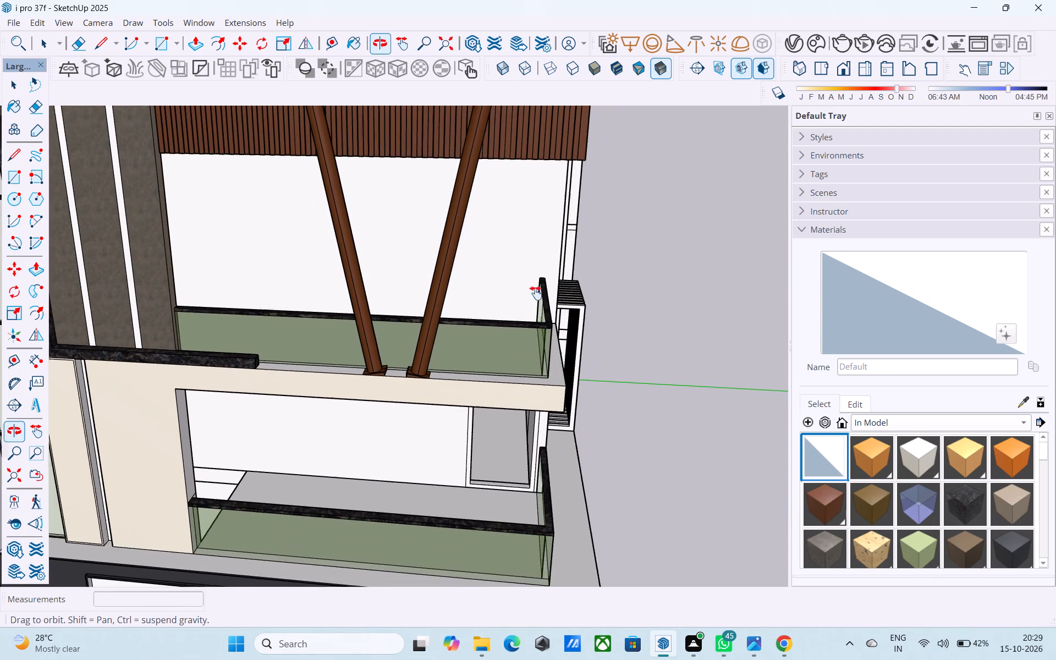
shift+middle_drag(536, 293, 494, 275)
scroll(505, 272, down, 4)
shift+middle_drag(524, 291, 515, 316)
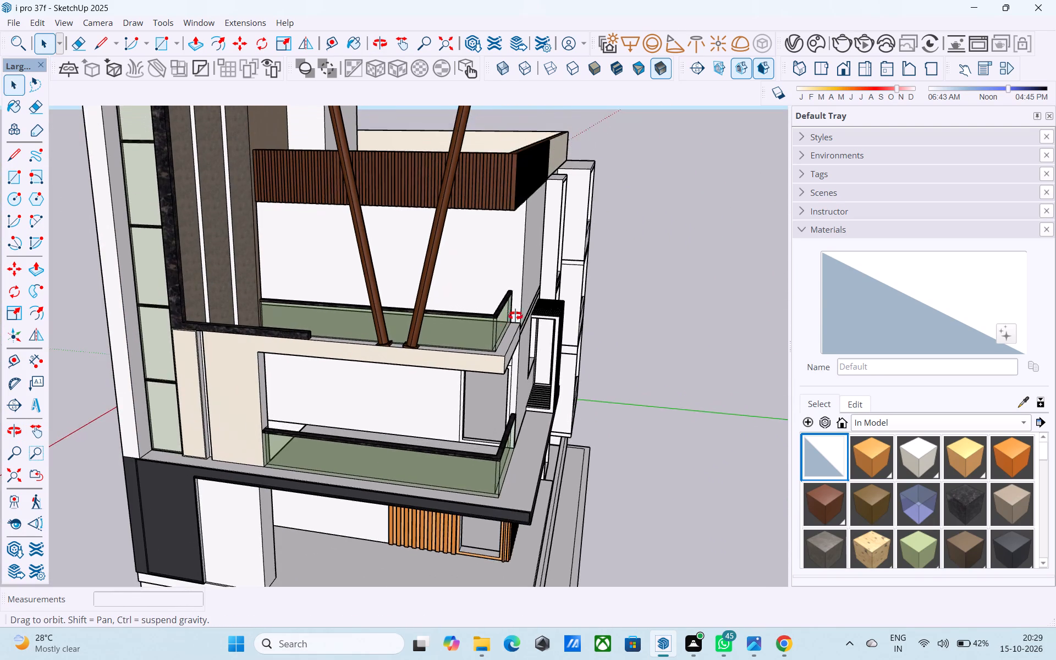
Open the balcony group for editing at the upper balcony's side glass railing.
shift+middle_drag(515, 316, 552, 328)
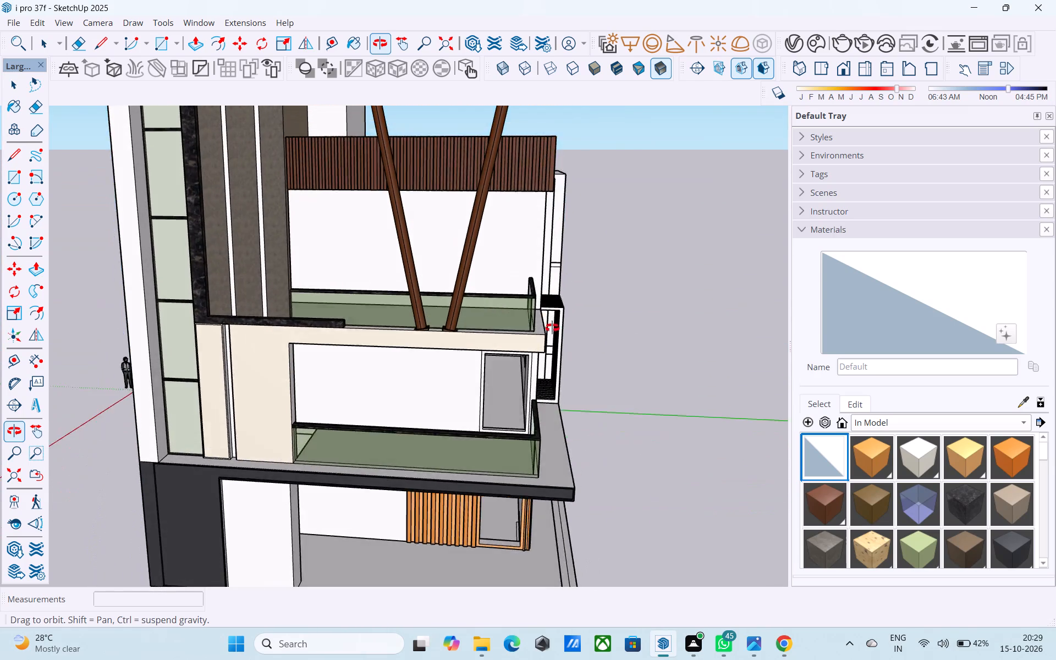
shift+middle_drag(552, 328, 471, 379)
scroll(471, 379, up, 9)
click(458, 376)
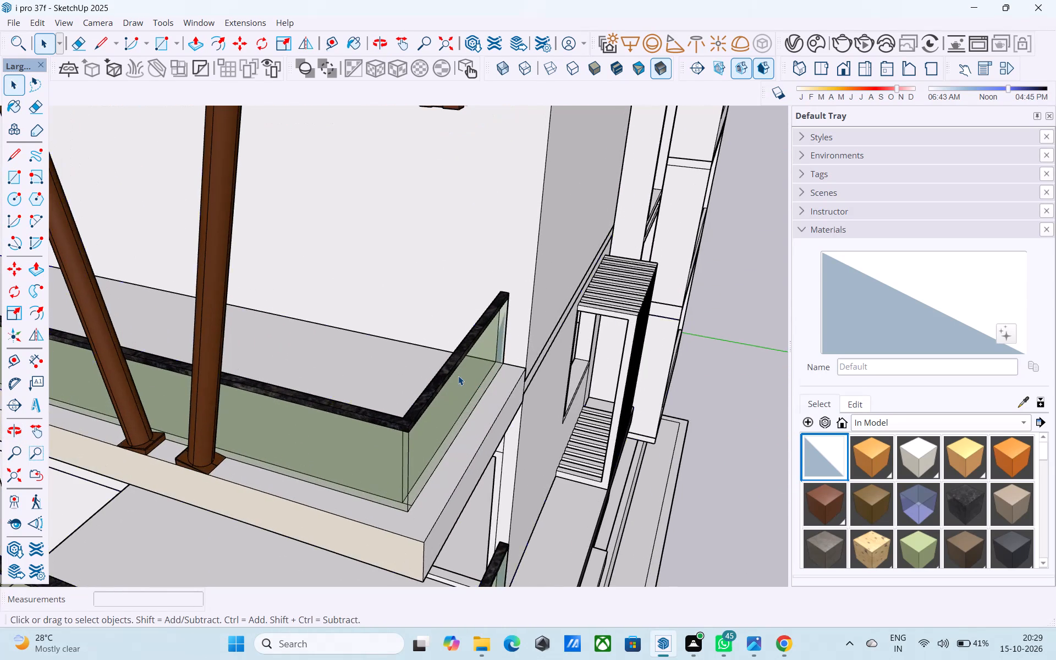
scroll(458, 376, down, 2)
double_click(458, 376)
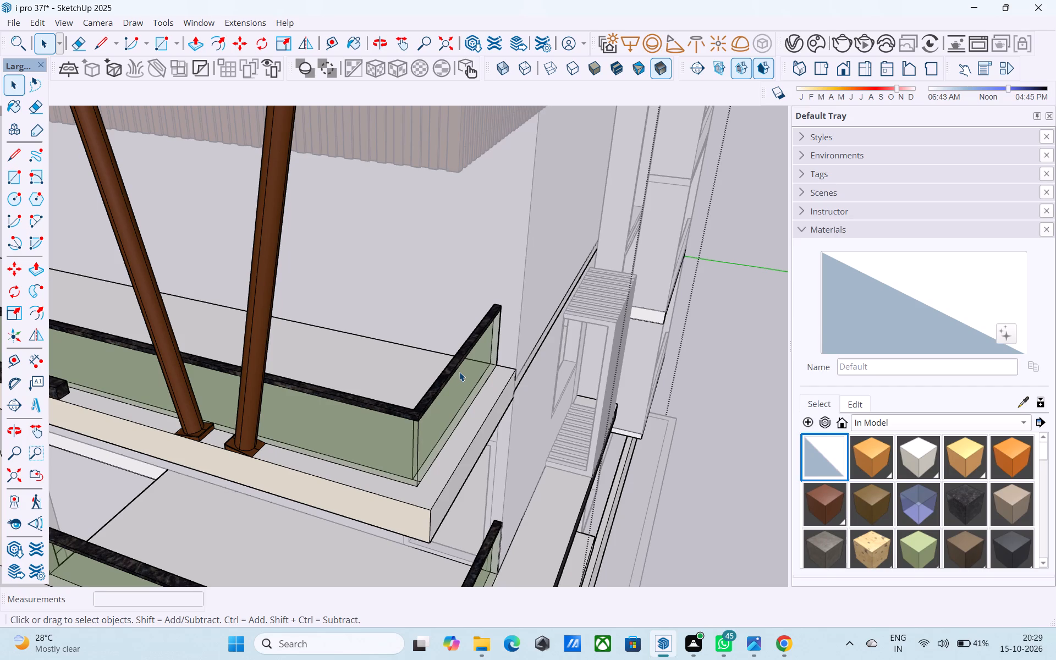
Draw a 3" edge across the upper balcony's handrail corner to separate the side run from the front run.
middle_drag(459, 372, 420, 358)
middle_drag(448, 354, 420, 336)
scroll(422, 334, down, 3)
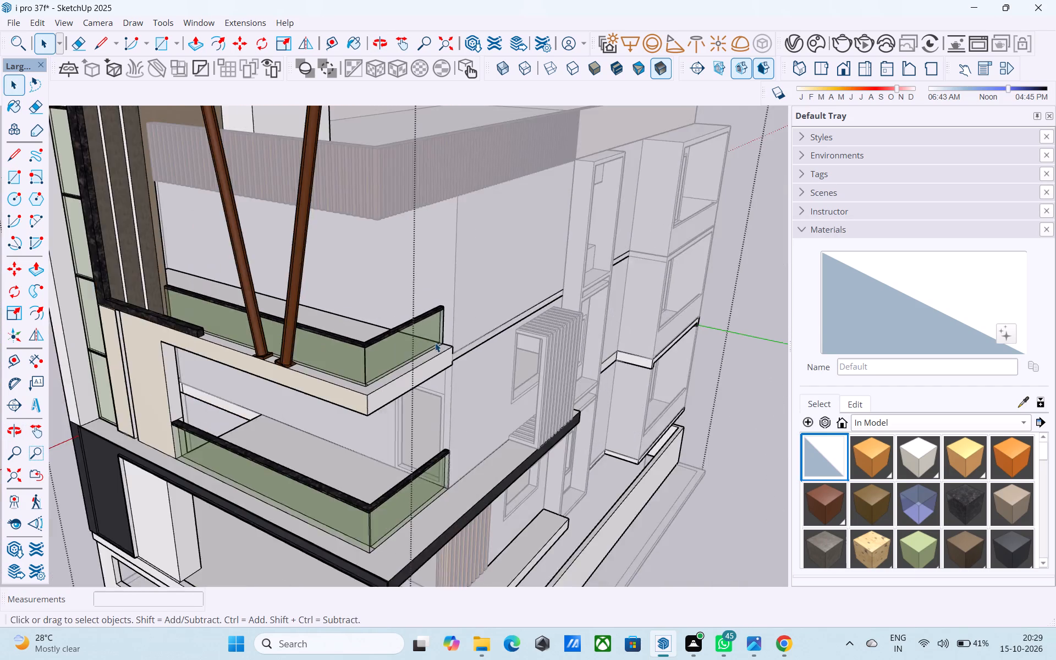
scroll(435, 343, down, 9)
middle_drag(416, 386, 559, 376)
scroll(500, 375, up, 5)
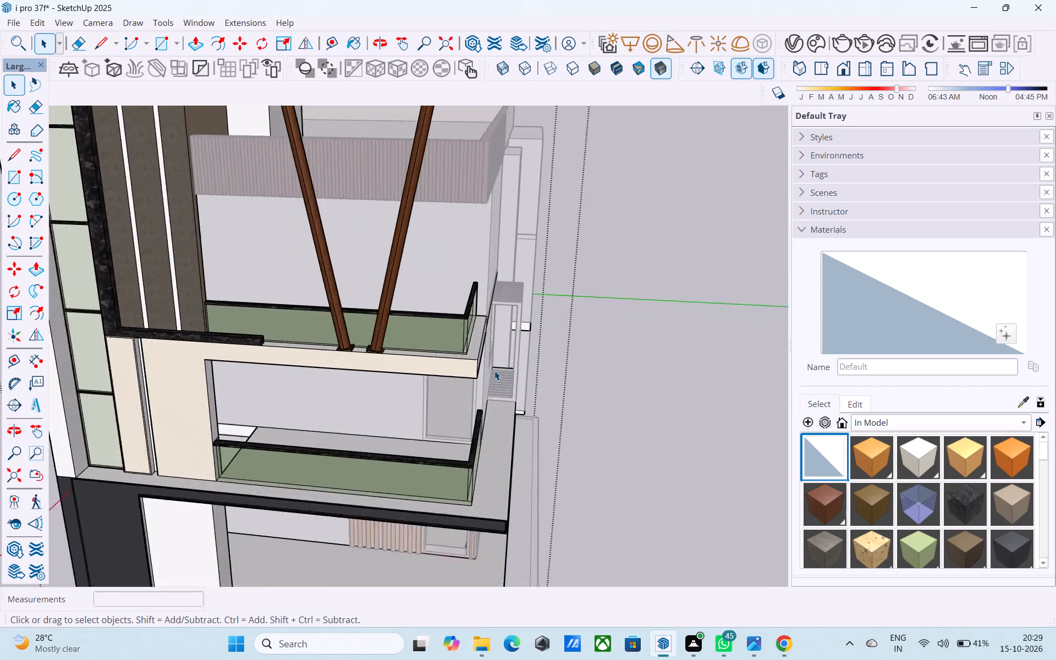
scroll(494, 371, up, 2)
middle_drag(484, 356, 417, 442)
scroll(390, 359, up, 1)
scroll(390, 359, down, 1)
scroll(390, 359, up, 5)
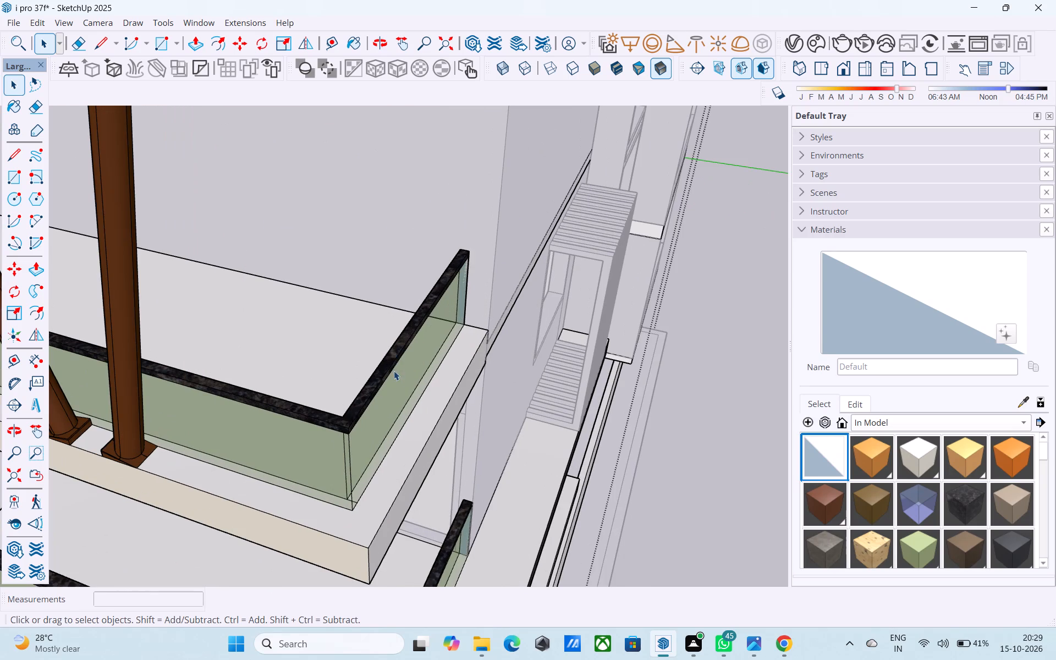
key(l)
key(space)
click(344, 419)
click(344, 418)
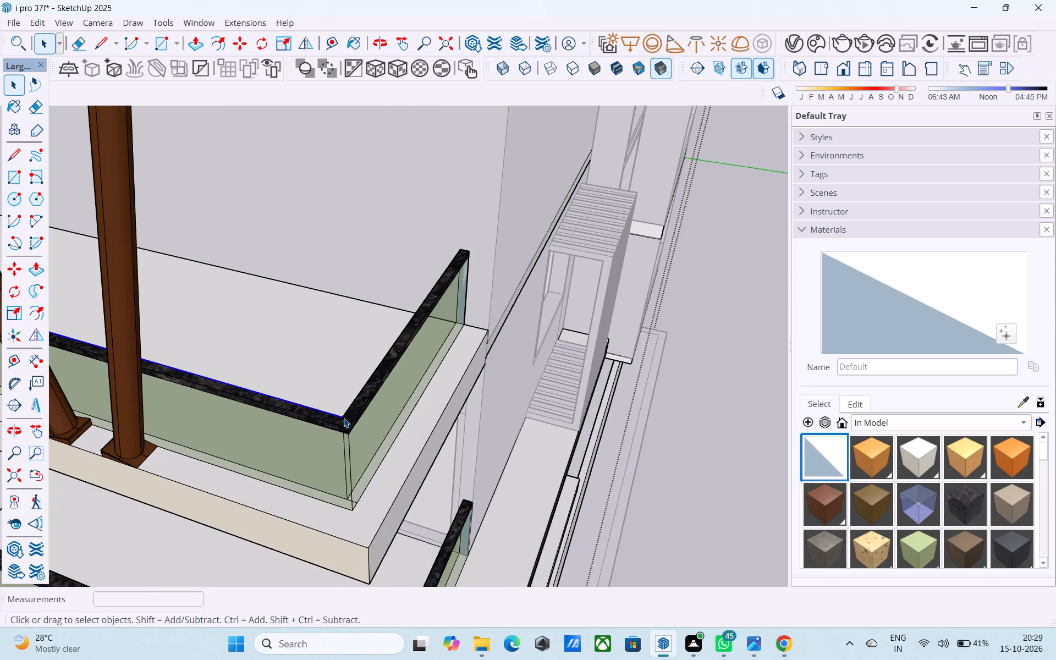
scroll(345, 418, up, 3)
key(l)
click(345, 417)
click(361, 421)
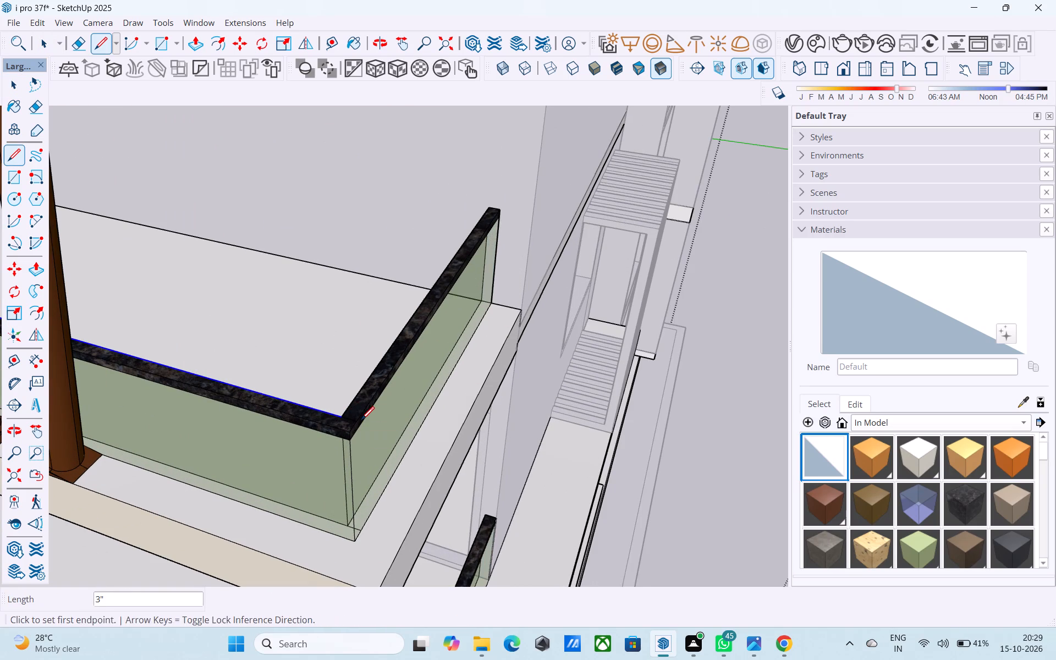
Push the upper balcony's side handrail and glass panel down to the slab with Push/Pull to remove the side railing.
key(space)
click(361, 408)
key(p)
click(365, 399)
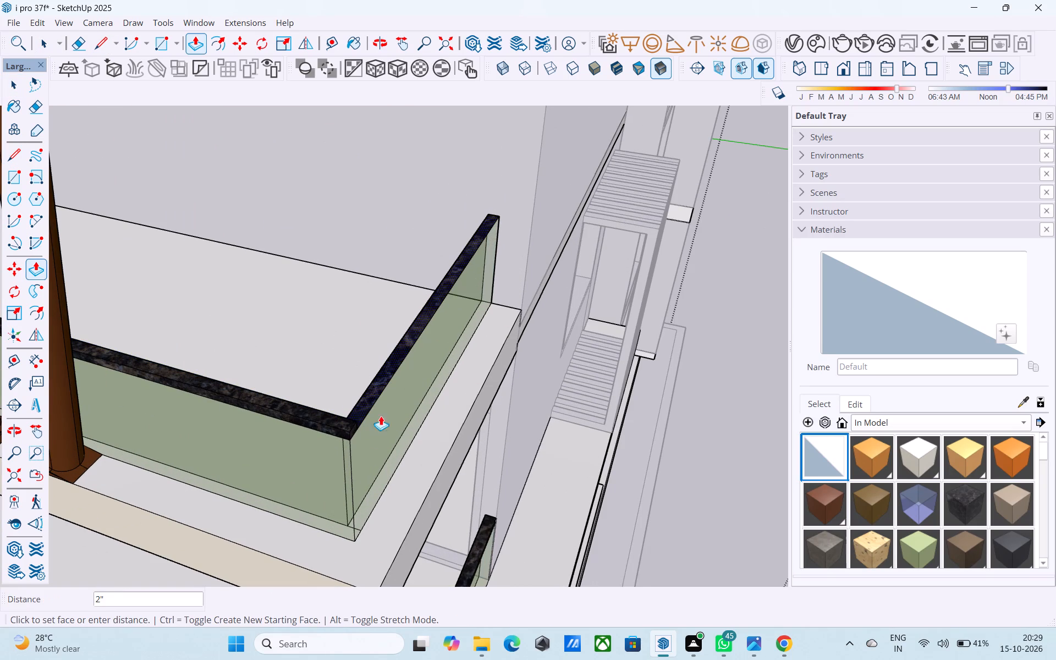
click(404, 434)
click(385, 399)
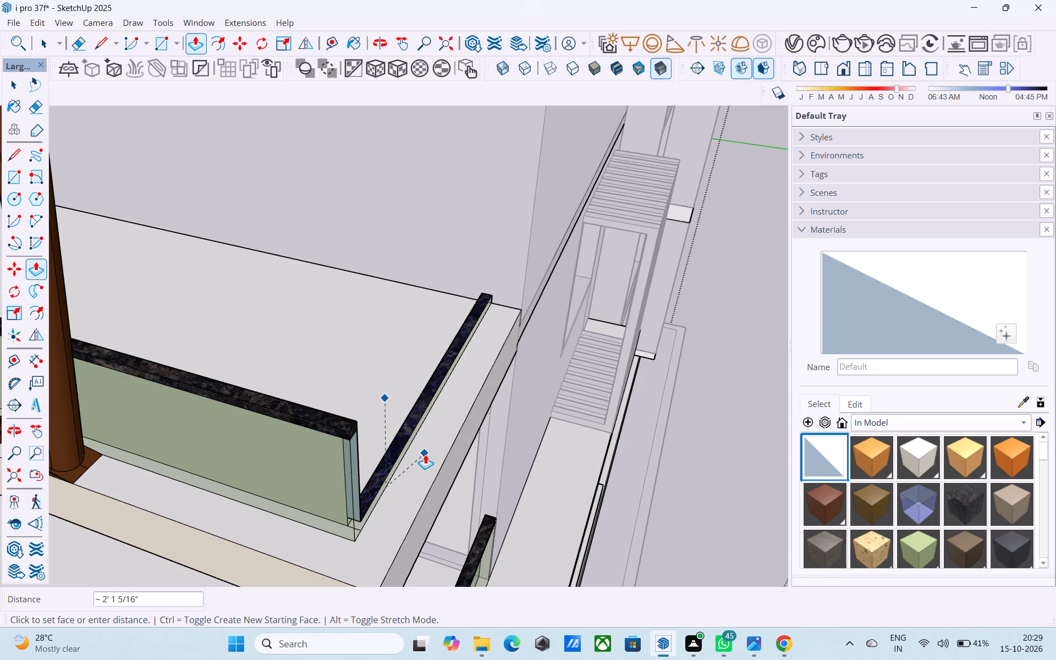
click(420, 455)
click(414, 419)
click(428, 439)
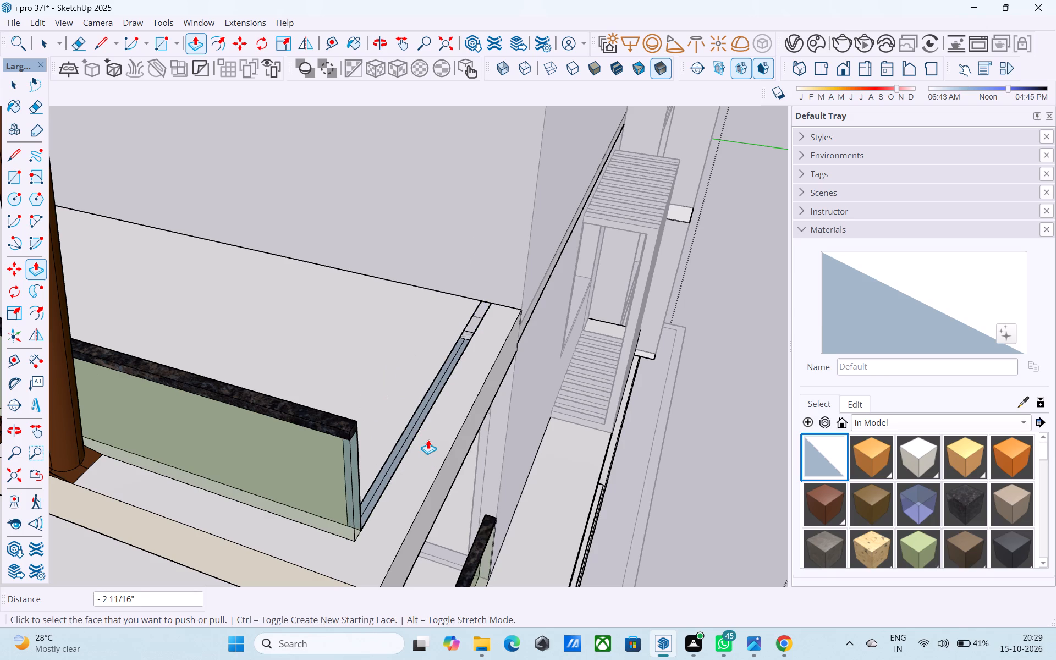
Close the removed railing's footprint on the balcony floor with a rectangle about 7' 6 7/16" by 3".
middle_drag(428, 439, 43, 445)
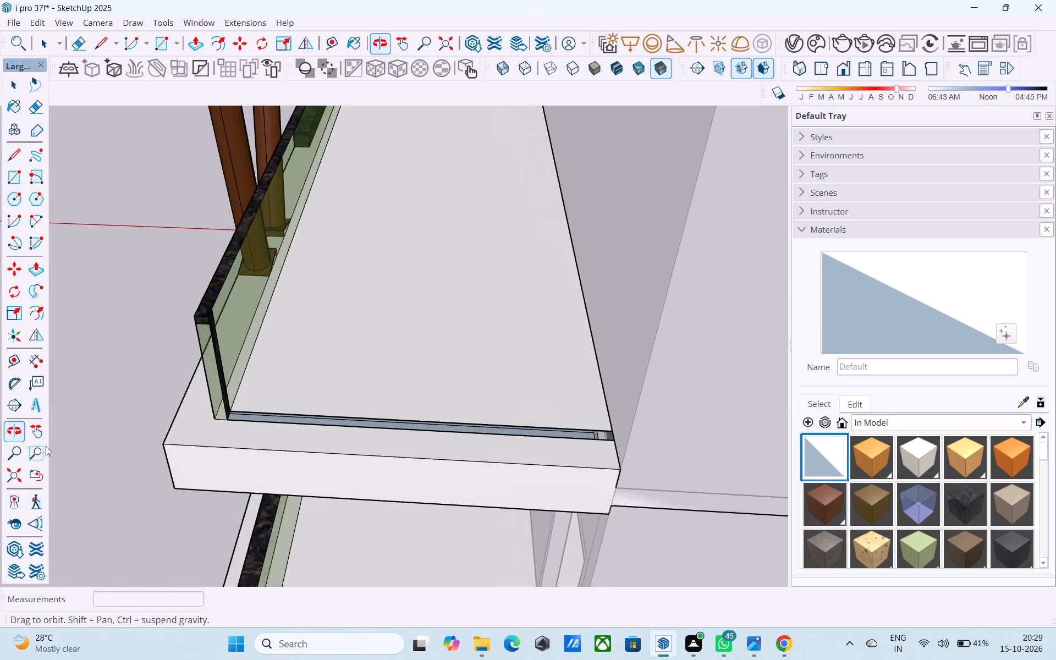
middle_drag(254, 433, 656, 421)
key(r)
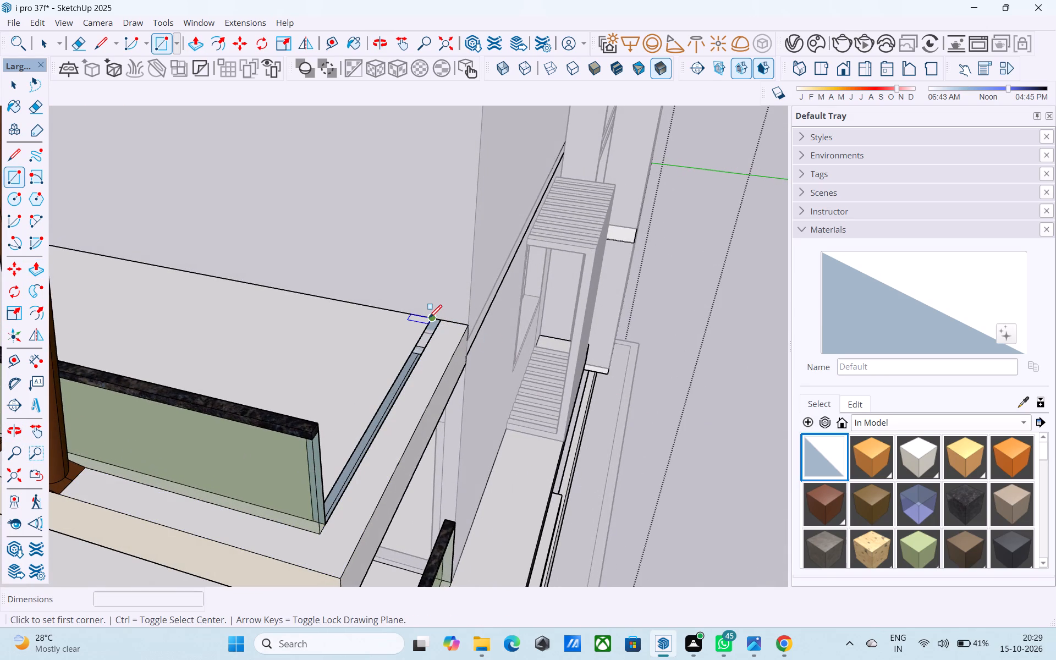
click(429, 318)
middle_drag(267, 537, 133, 533)
scroll(276, 512, up, 7)
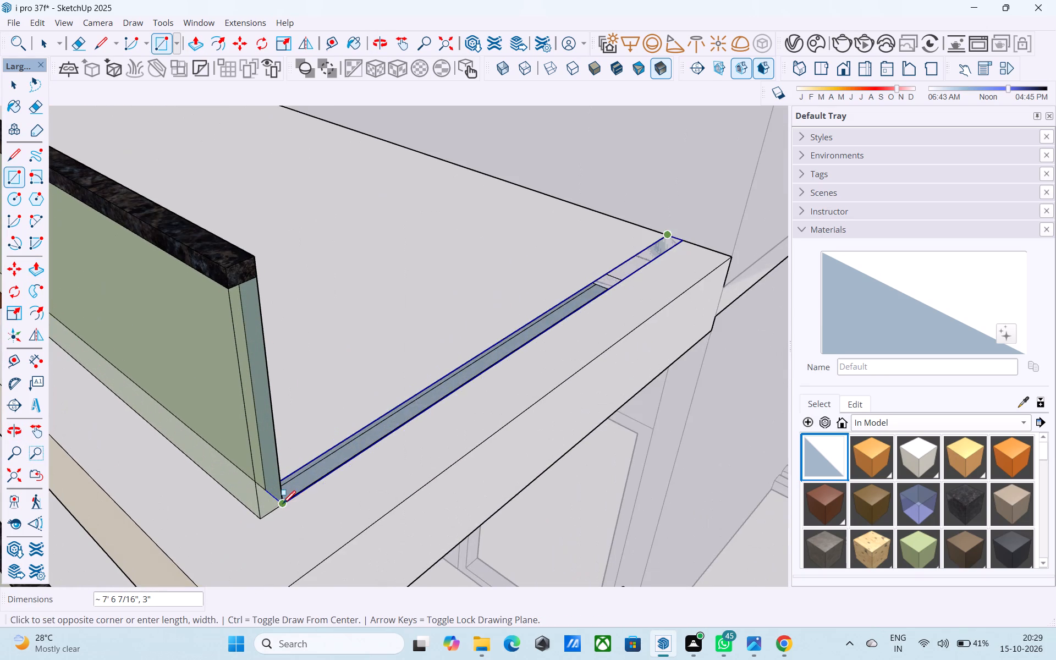
click(283, 505)
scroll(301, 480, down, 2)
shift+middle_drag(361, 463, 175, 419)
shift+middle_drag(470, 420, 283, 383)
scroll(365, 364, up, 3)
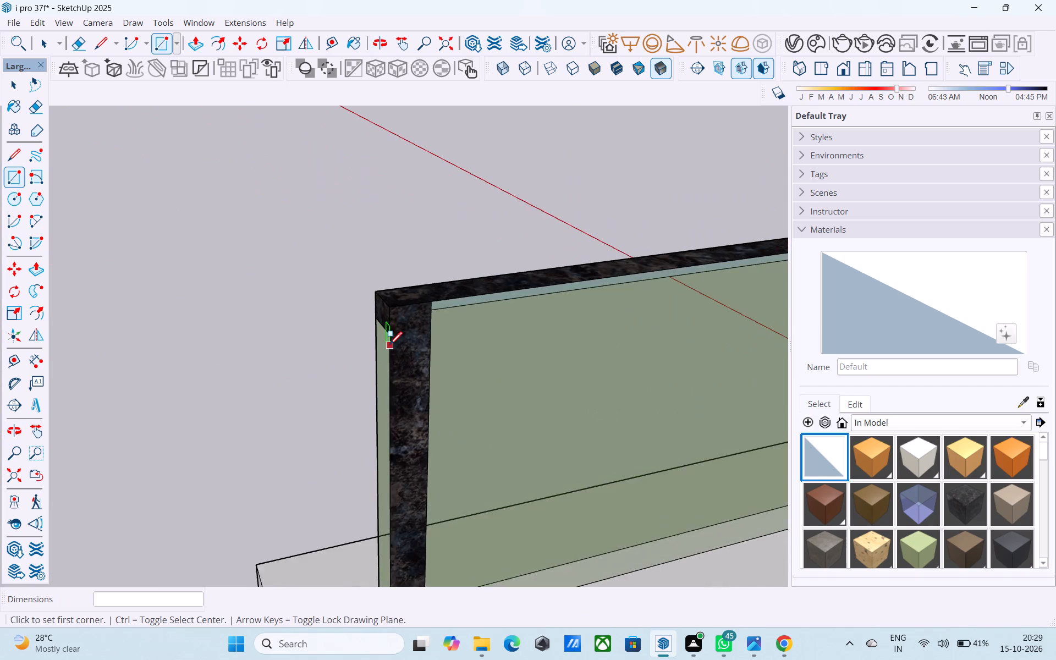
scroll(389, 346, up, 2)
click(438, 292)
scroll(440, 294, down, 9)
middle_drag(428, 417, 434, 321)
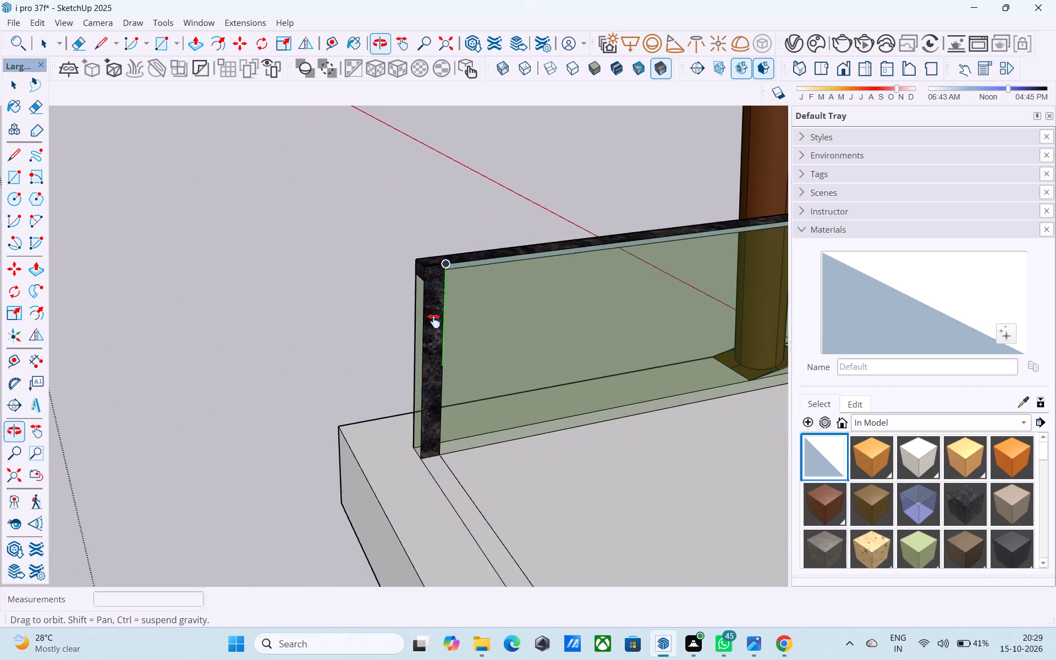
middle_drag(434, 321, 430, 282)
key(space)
Erase the leftover side railing edges on the upper balcony floor.
scroll(433, 283, down, 4)
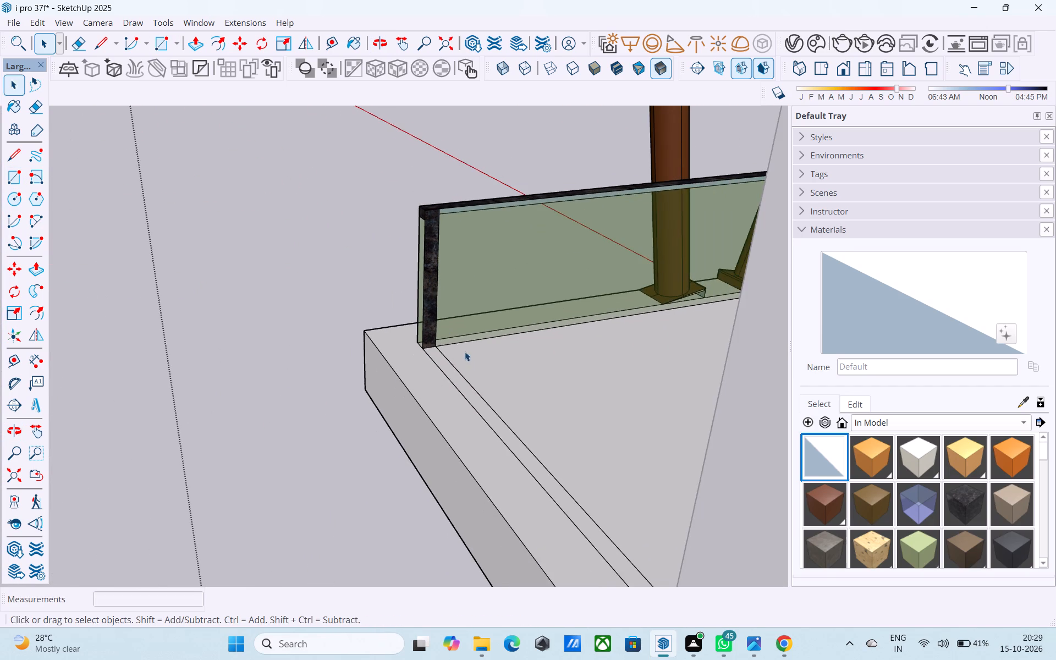
scroll(486, 381, up, 3)
key(e)
drag(490, 391, 446, 405)
Copy the upper balcony slab's side top edge 3" inward across the floor.
scroll(529, 419, down, 2)
shift+middle_drag(532, 420, 400, 393)
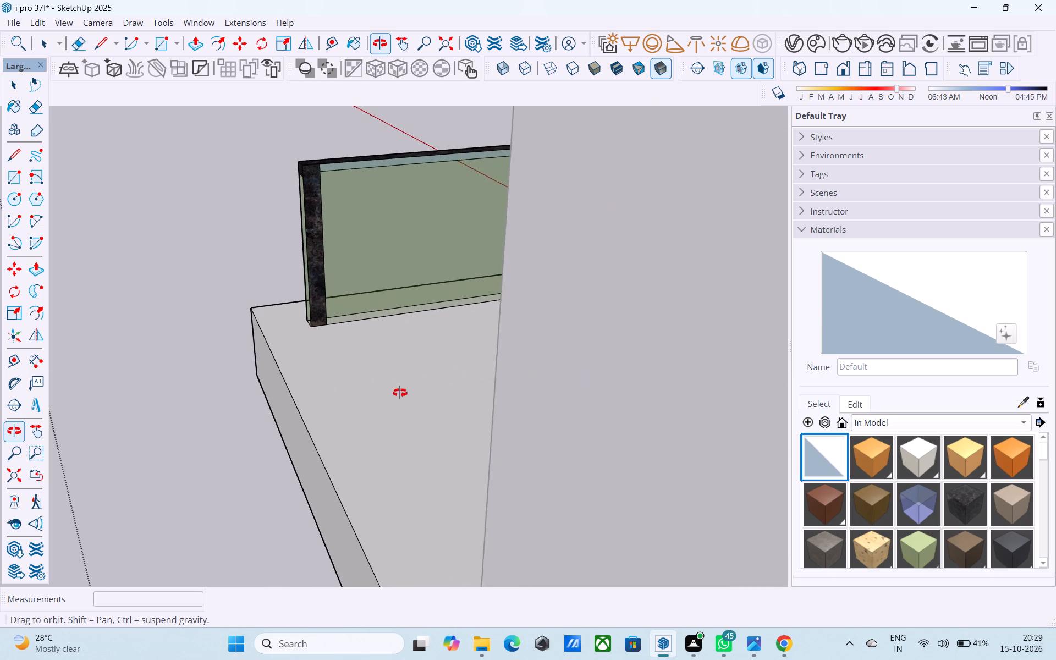
shift+middle_drag(400, 393, 797, 369)
scroll(627, 324, down, 10)
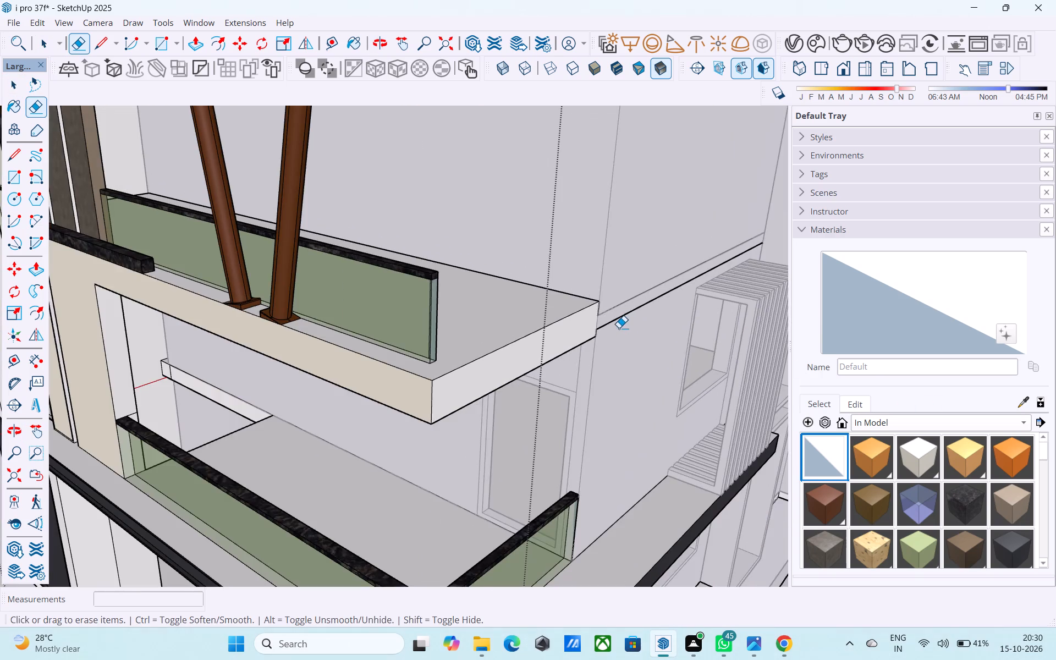
middle_drag(619, 328, 687, 356)
scroll(691, 375, up, 7)
key(space)
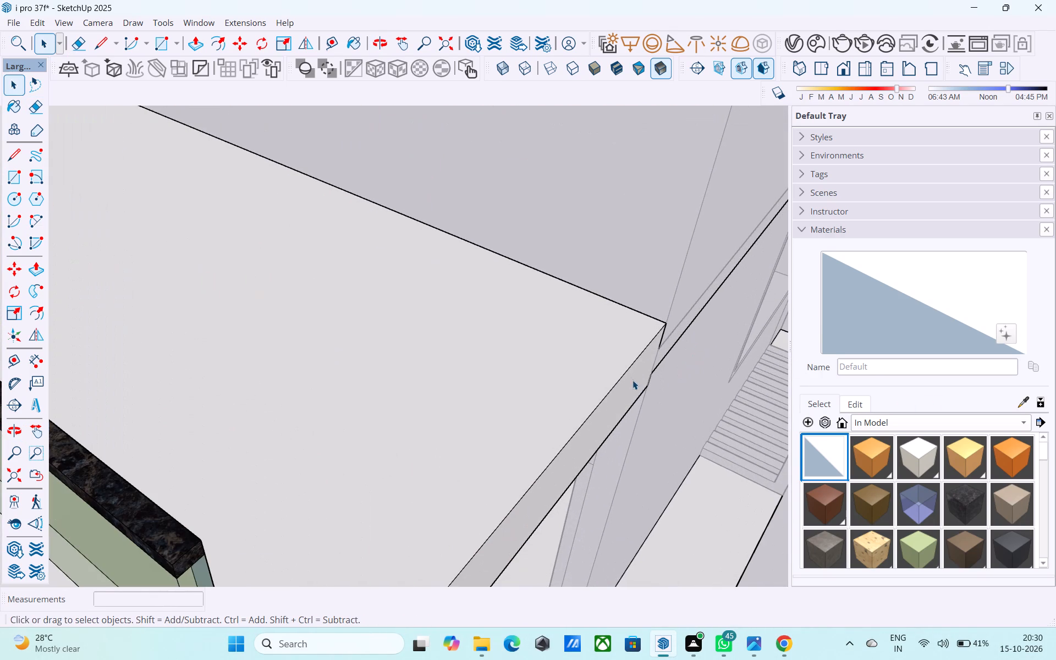
click(626, 372)
key(m)
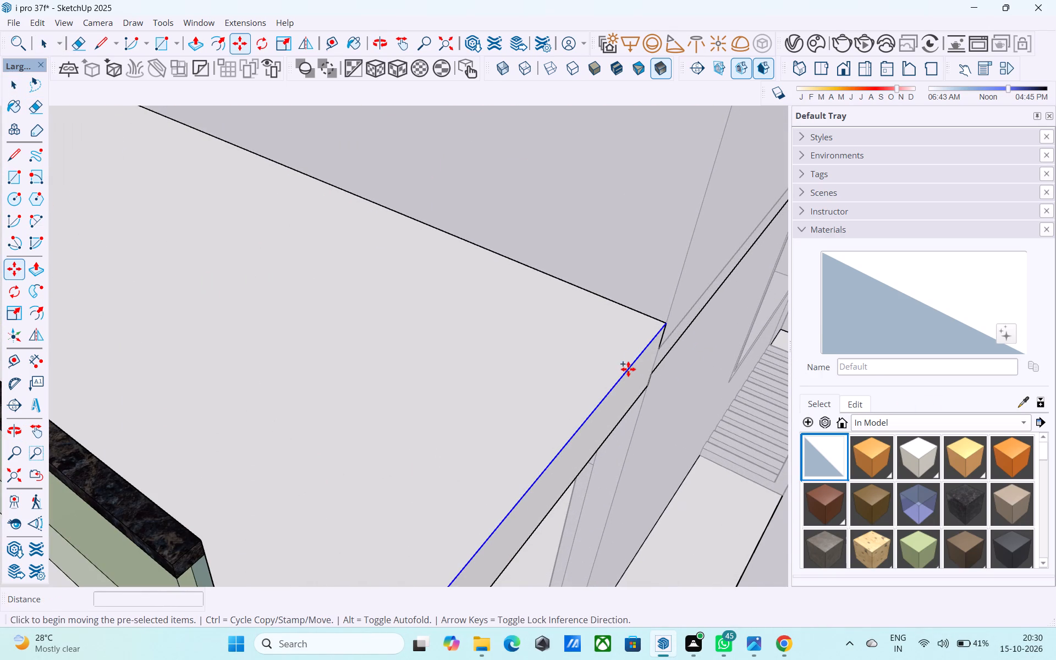
click(662, 328)
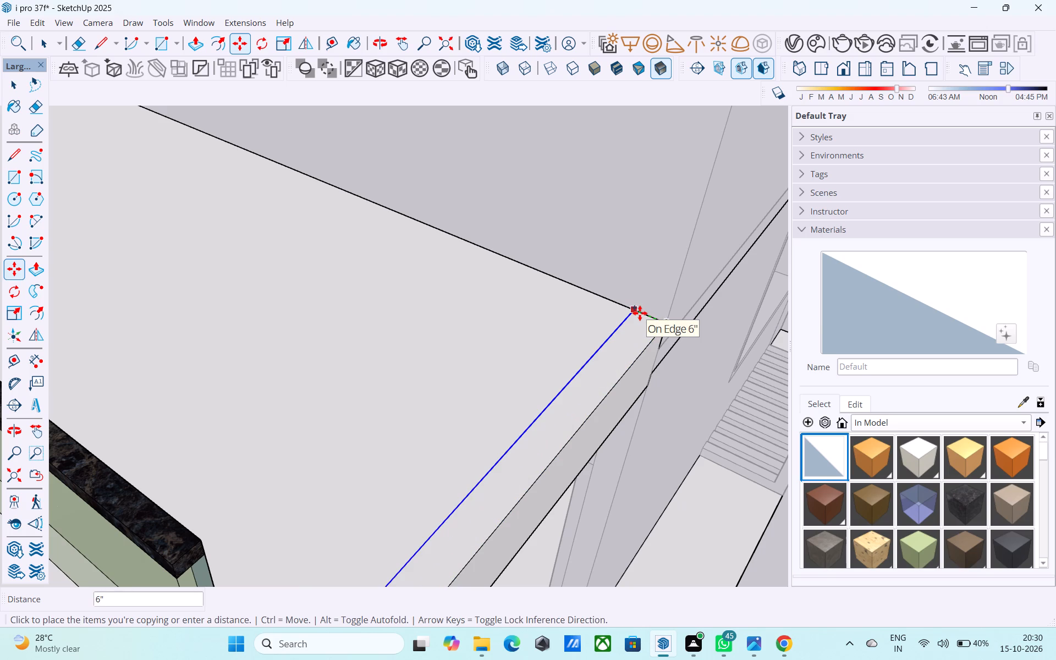
text(3")
key(Return)
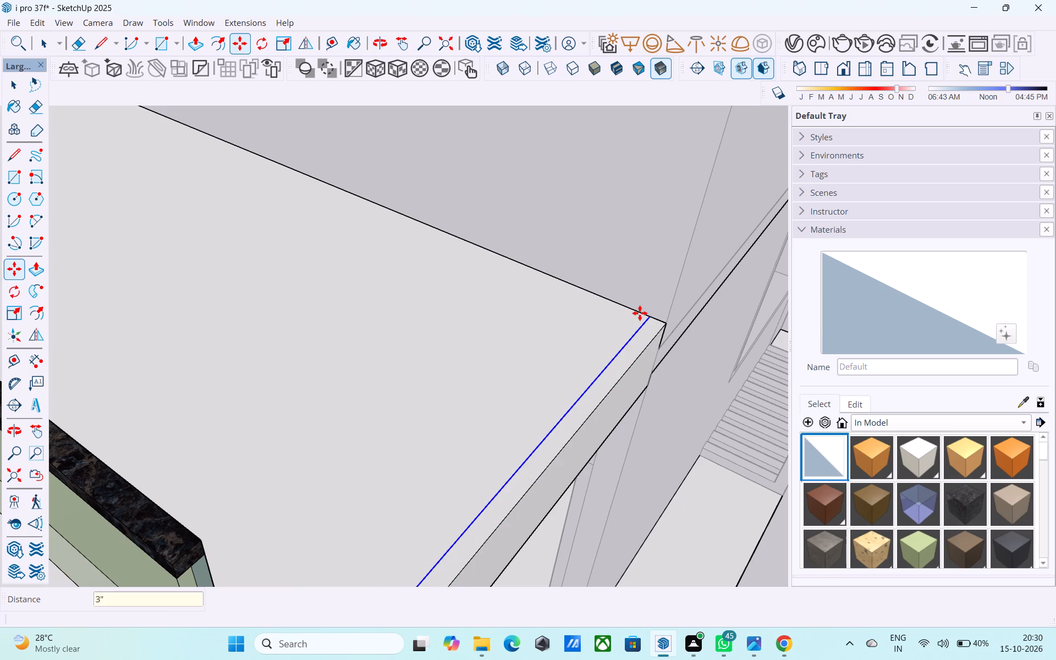
Move the copied edge a further 3" inward from the slab's side.
scroll(640, 313, down, 11)
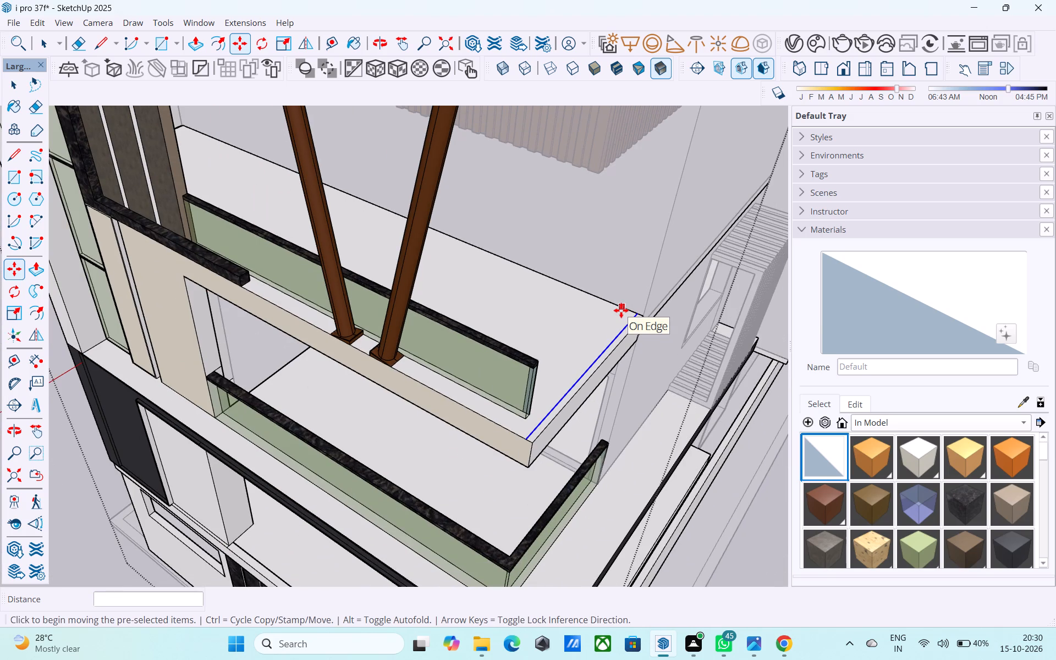
middle_drag(621, 310, 662, 300)
scroll(648, 301, up, 8)
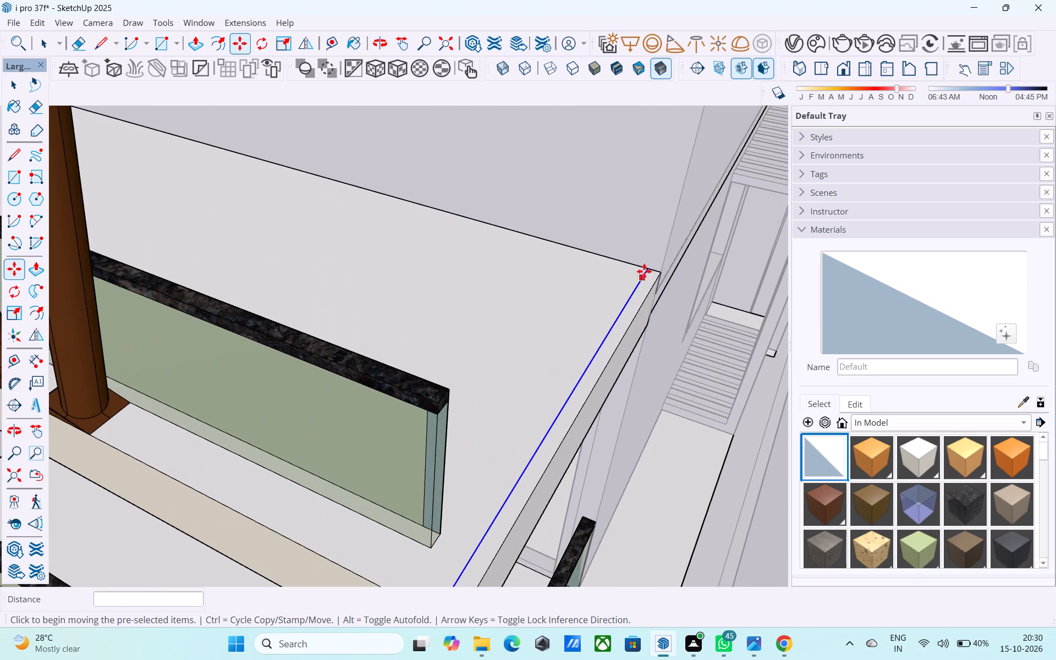
click(642, 266)
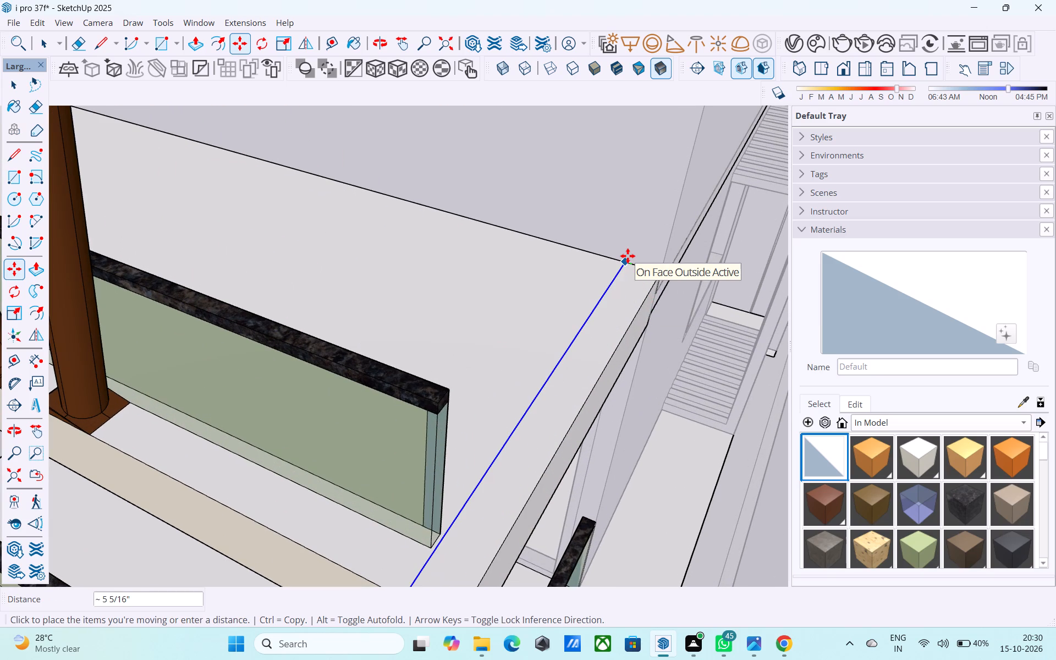
text(3")
key(Return)
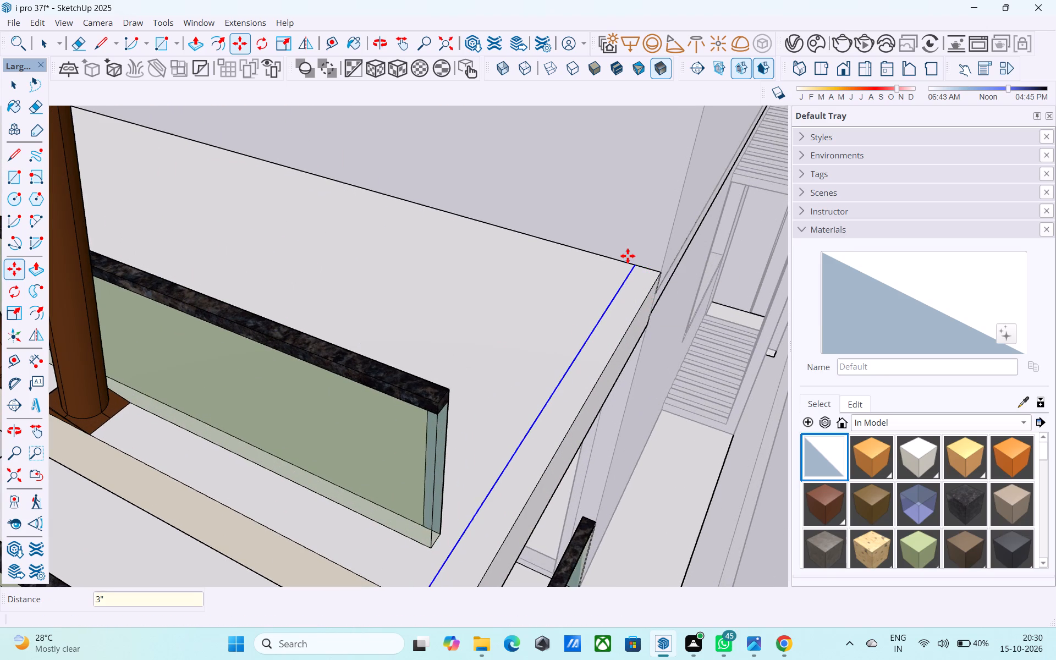
key(space)
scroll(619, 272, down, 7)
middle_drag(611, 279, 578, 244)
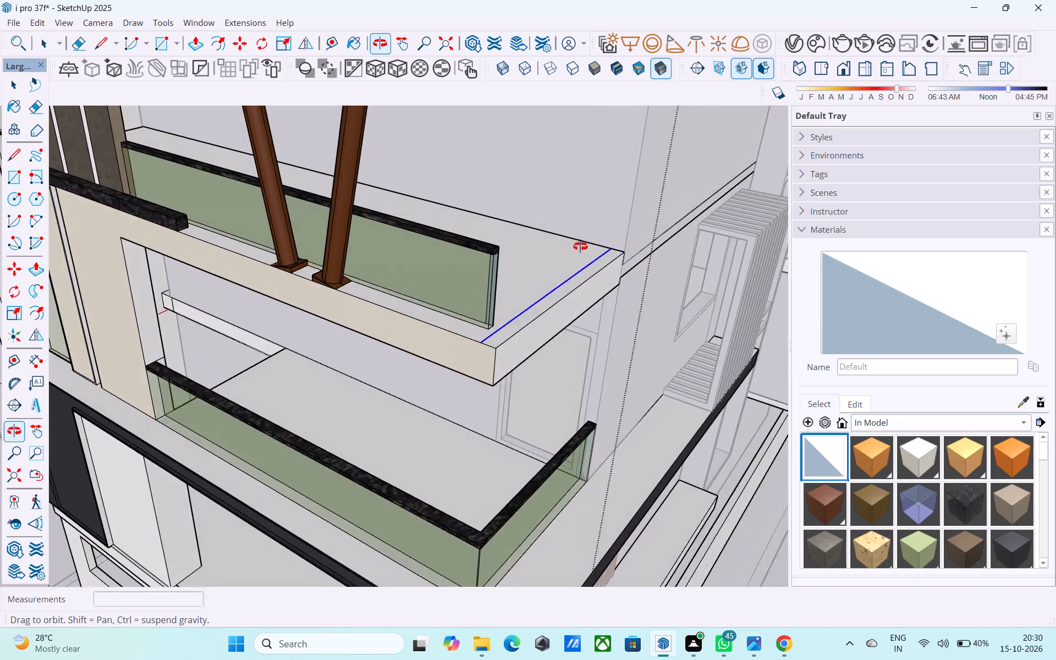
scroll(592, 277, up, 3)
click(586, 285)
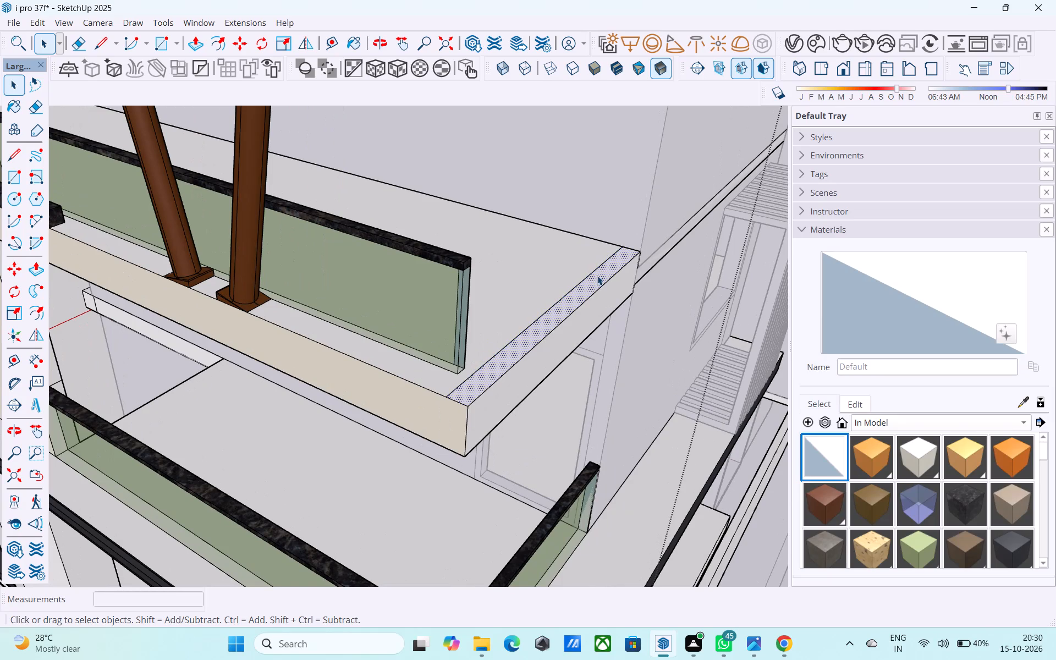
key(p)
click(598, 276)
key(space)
Draw a rectangle about 4 5/16" by 2' 6" over the open end of the upper balcony's front railing.
scroll(598, 232, down, 3)
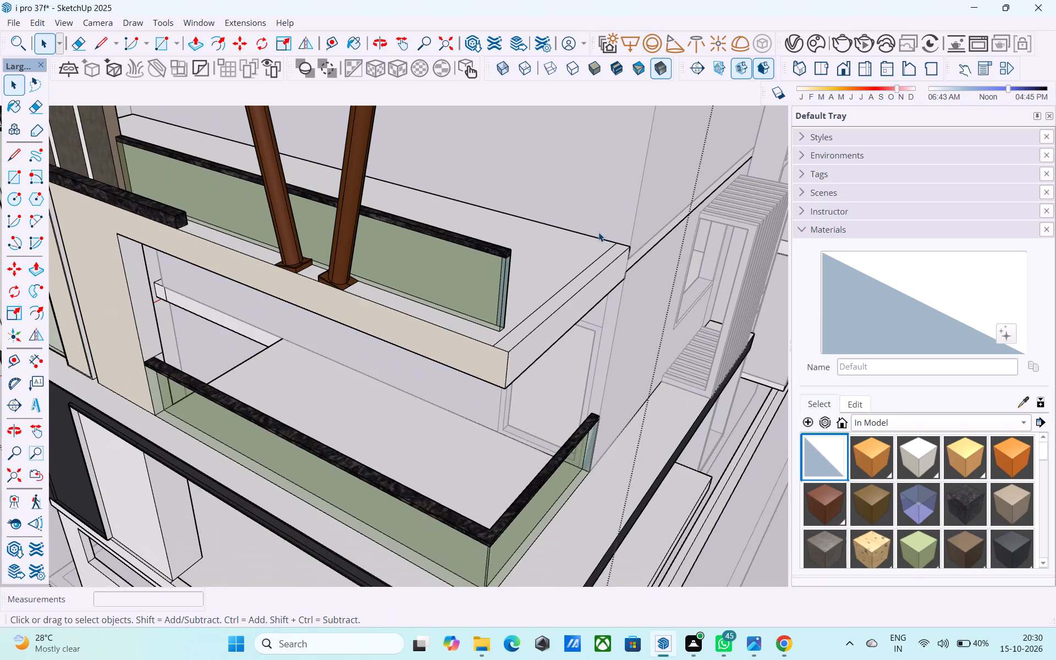
scroll(598, 232, down, 1)
middle_drag(602, 234, 628, 242)
scroll(621, 255, up, 4)
middle_drag(596, 260, 533, 263)
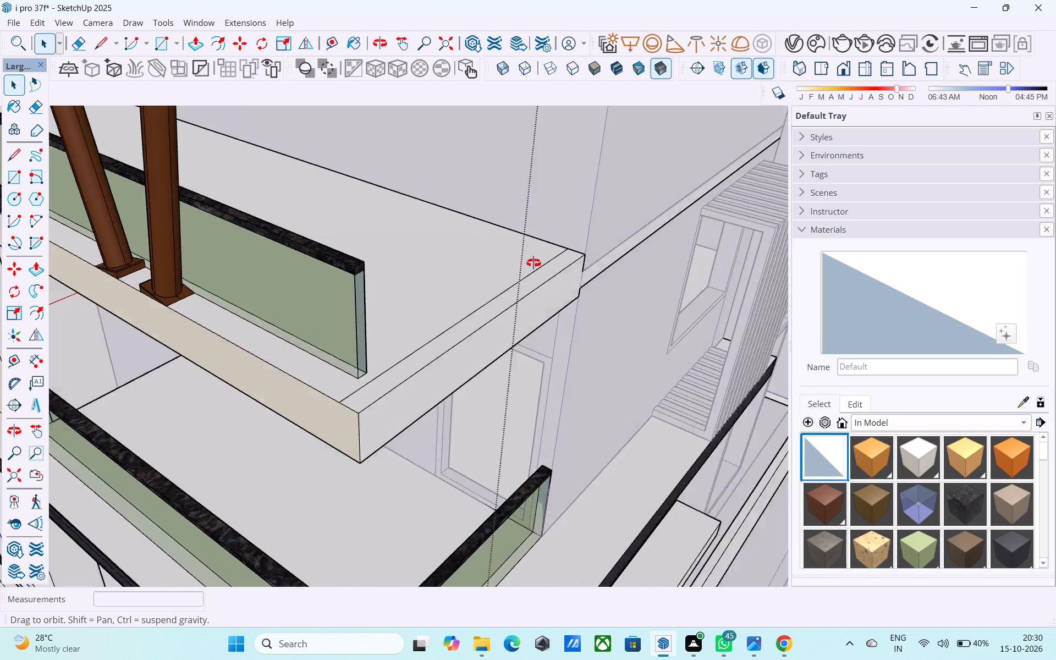
middle_drag(533, 263, 461, 269)
shift+middle_drag(279, 296, 525, 255)
middle_drag(484, 253, 466, 263)
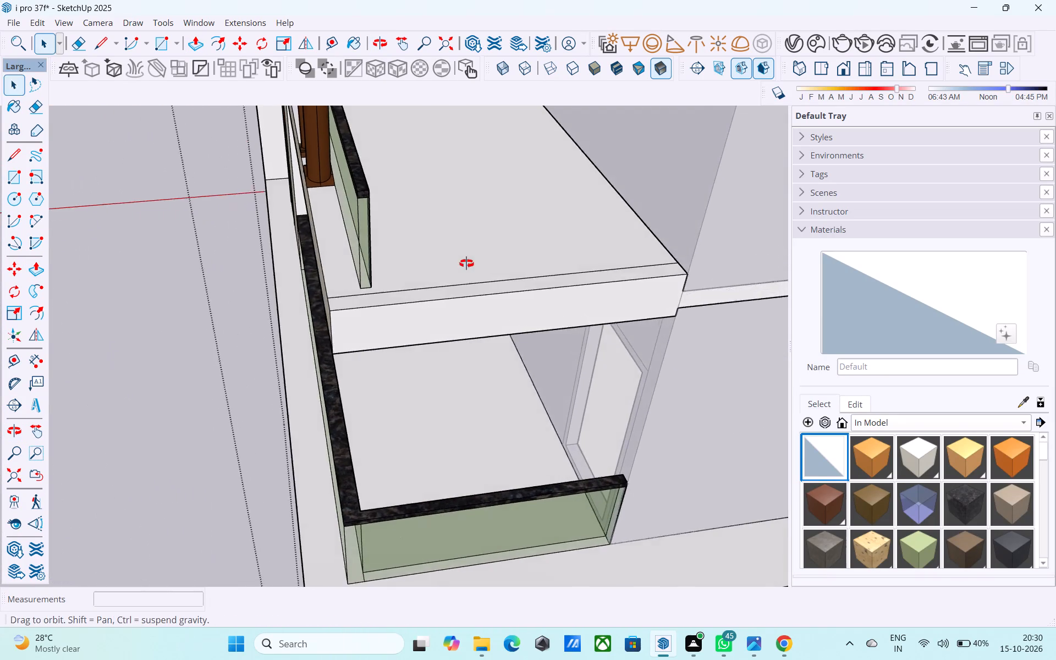
middle_drag(466, 263, 457, 333)
middle_drag(426, 309, 417, 290)
key(r)
scroll(365, 305, up, 4)
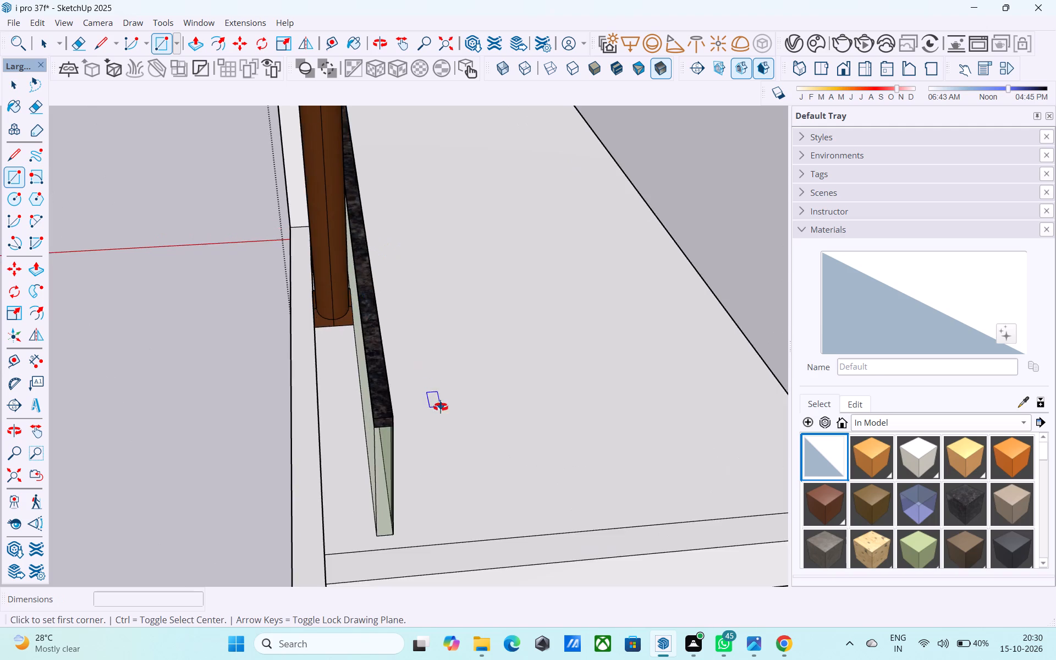
middle_drag(441, 407, 512, 186)
scroll(408, 285, up, 7)
click(443, 184)
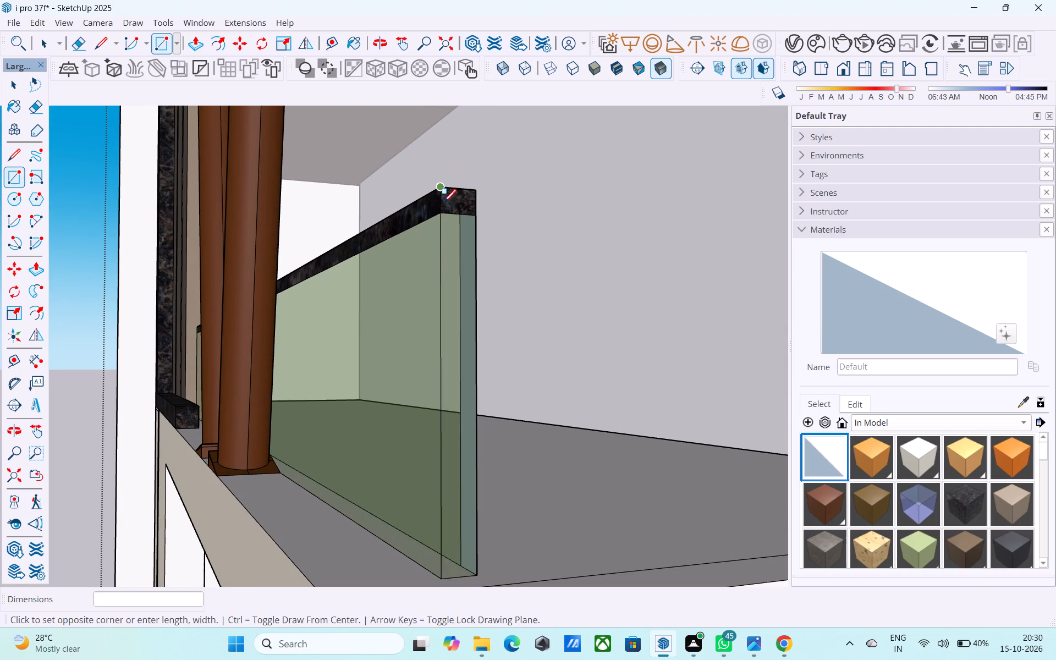
scroll(471, 401, down, 4)
click(479, 518)
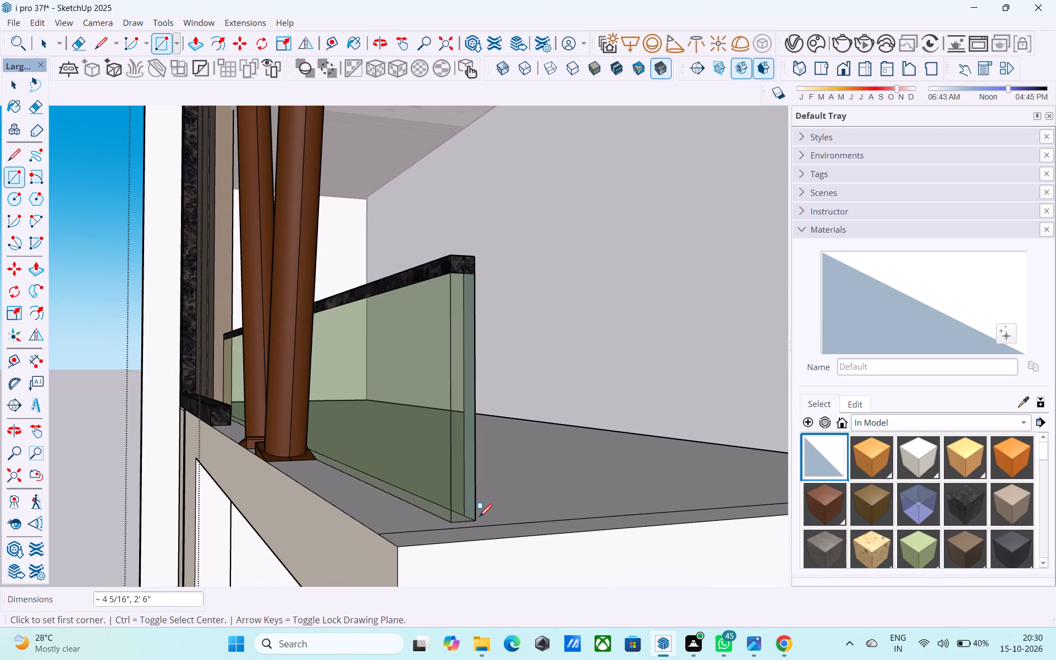
Pull the rectangle at the open end of the upper balcony's front railing 3" toward the slab's side edge.
key(space)
click(466, 486)
key(p)
click(466, 485)
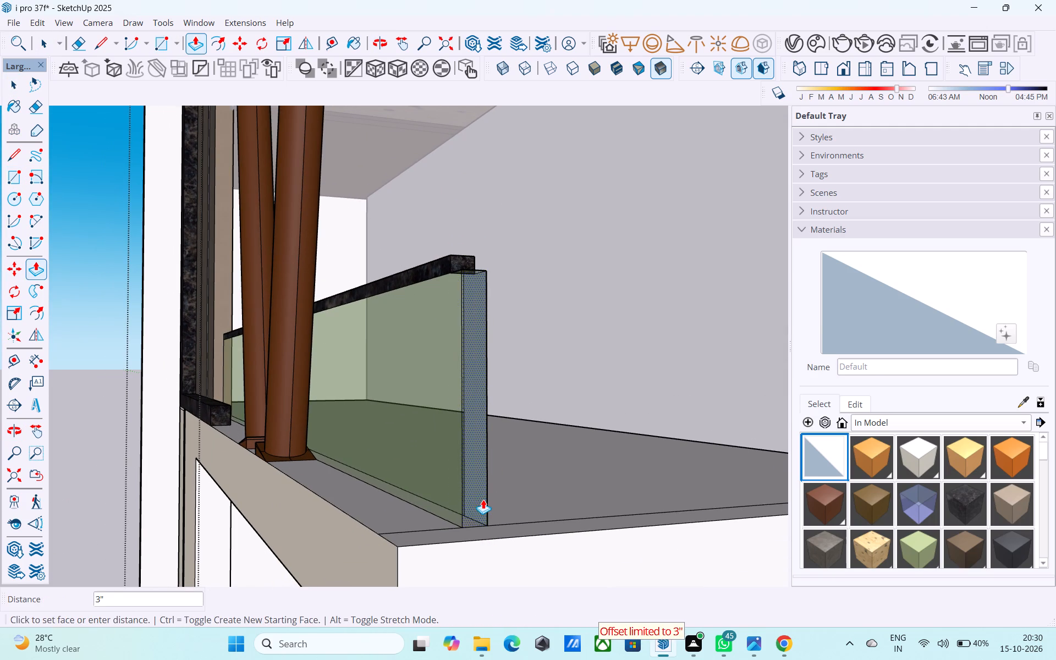
middle_drag(483, 499, 262, 541)
click(519, 541)
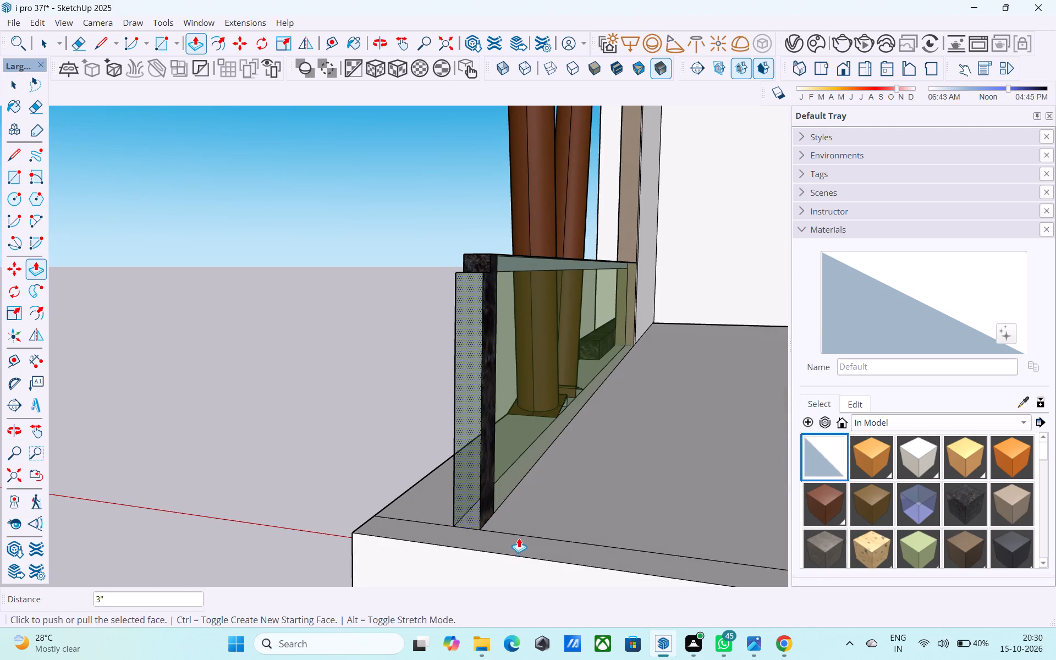
Pull the front glass railing's end face a further 6" toward the slab's side edge.
middle_drag(532, 499, 270, 509)
scroll(370, 461, down, 6)
scroll(383, 450, up, 4)
middle_drag(384, 448, 419, 448)
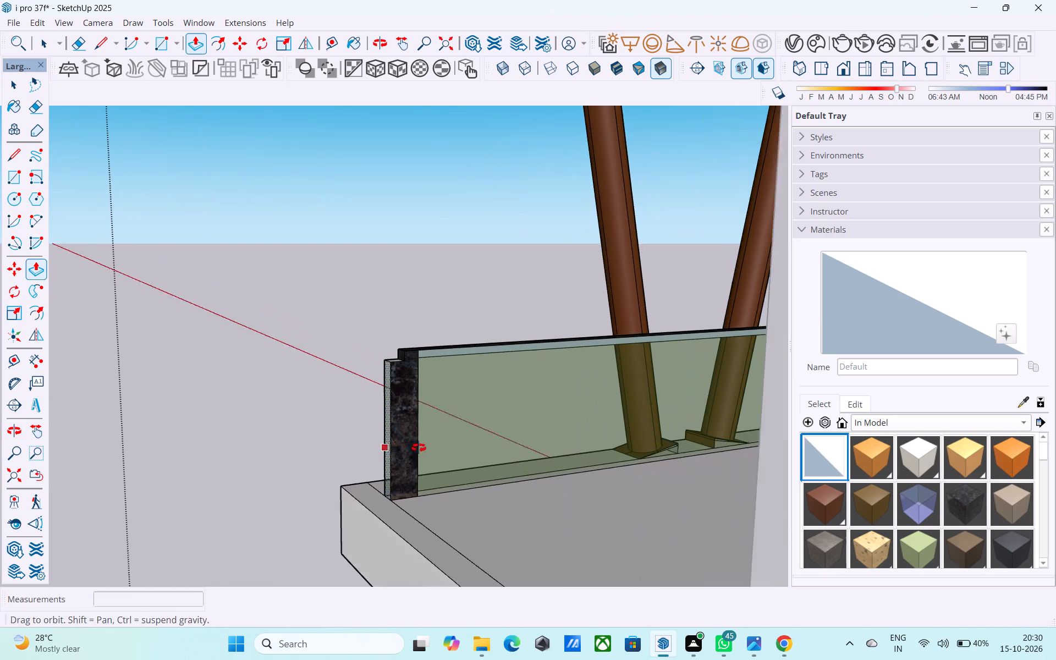
middle_drag(419, 448, 420, 447)
click(388, 414)
click(355, 477)
scroll(355, 477, up, 1)
middle_drag(355, 477, 382, 477)
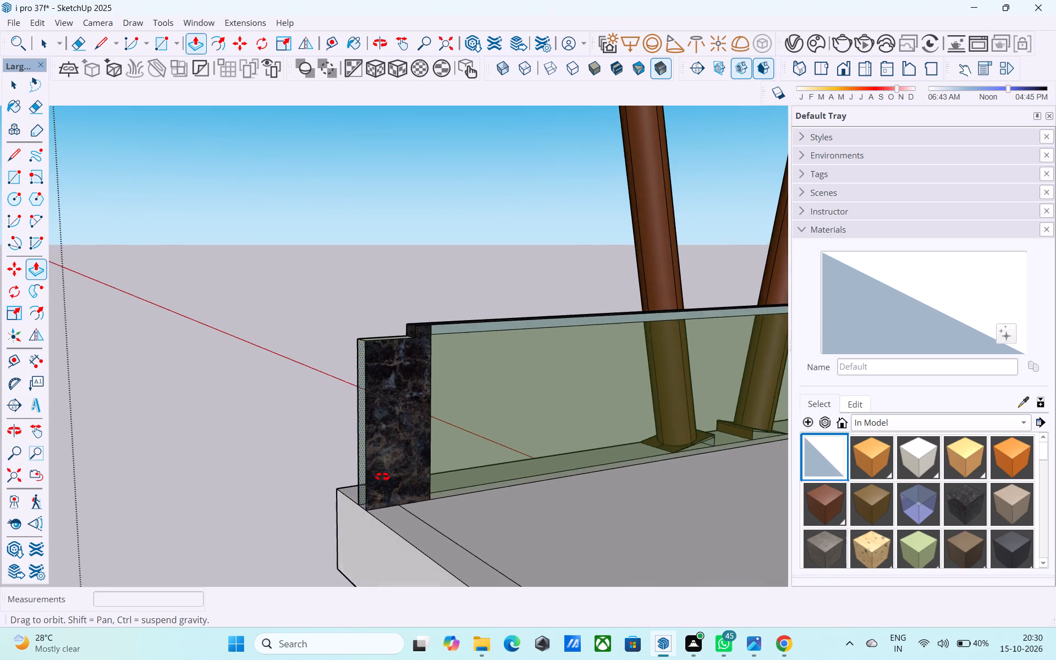
middle_drag(382, 477, 457, 468)
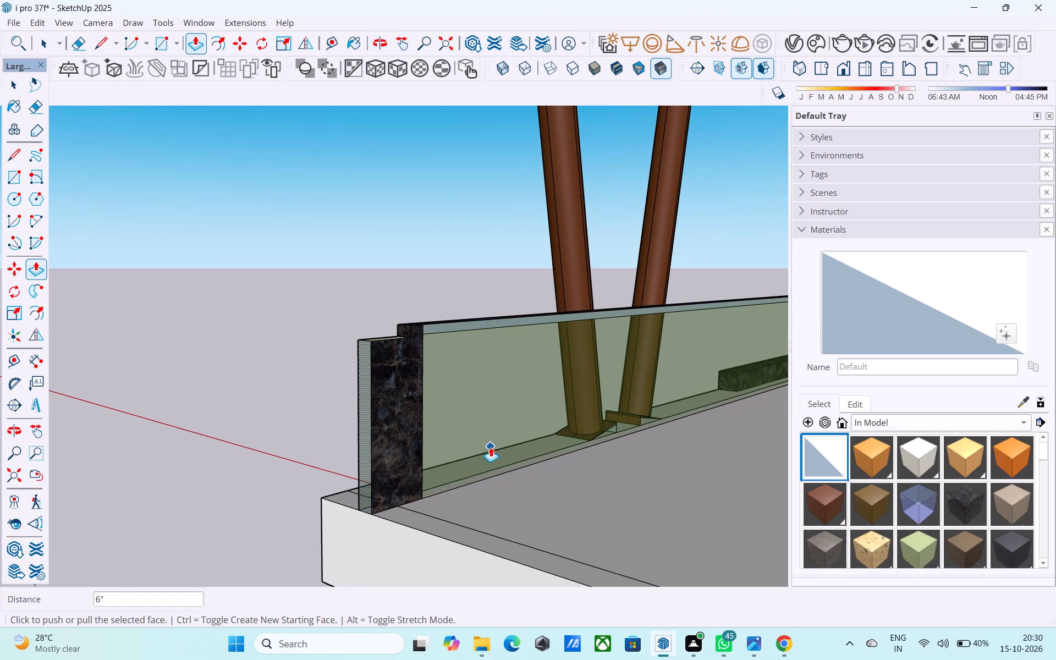
middle_drag(490, 447, 384, 463)
Copy the vertical end edge of the front railing extension 3" inward across its dark inner face.
key(space)
scroll(346, 466, up, 4)
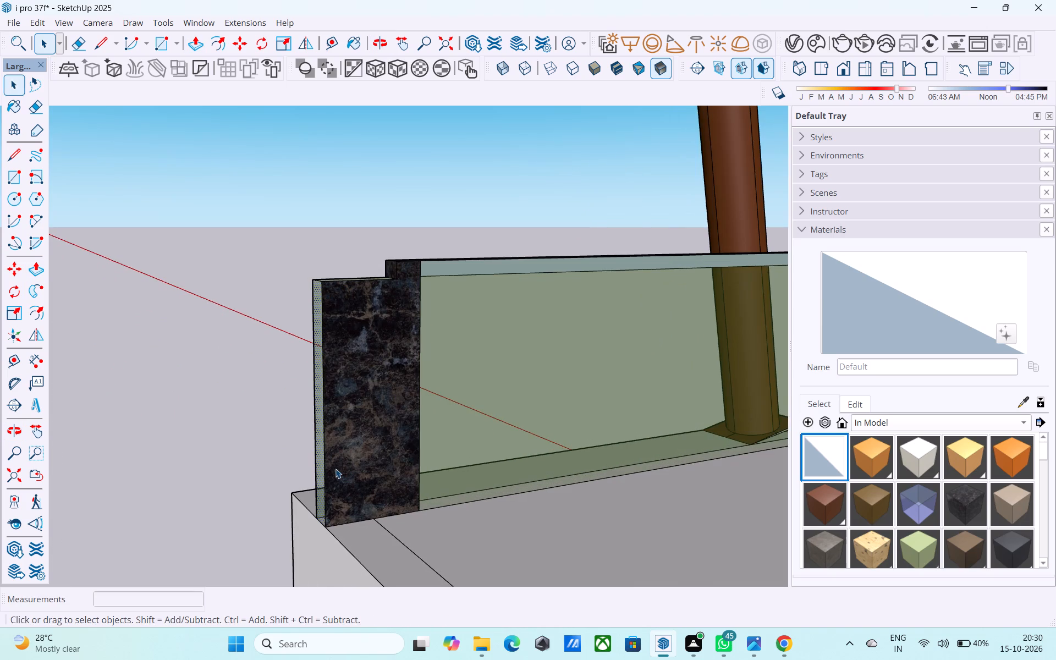
middle_drag(332, 463, 356, 480)
click(327, 456)
key(m)
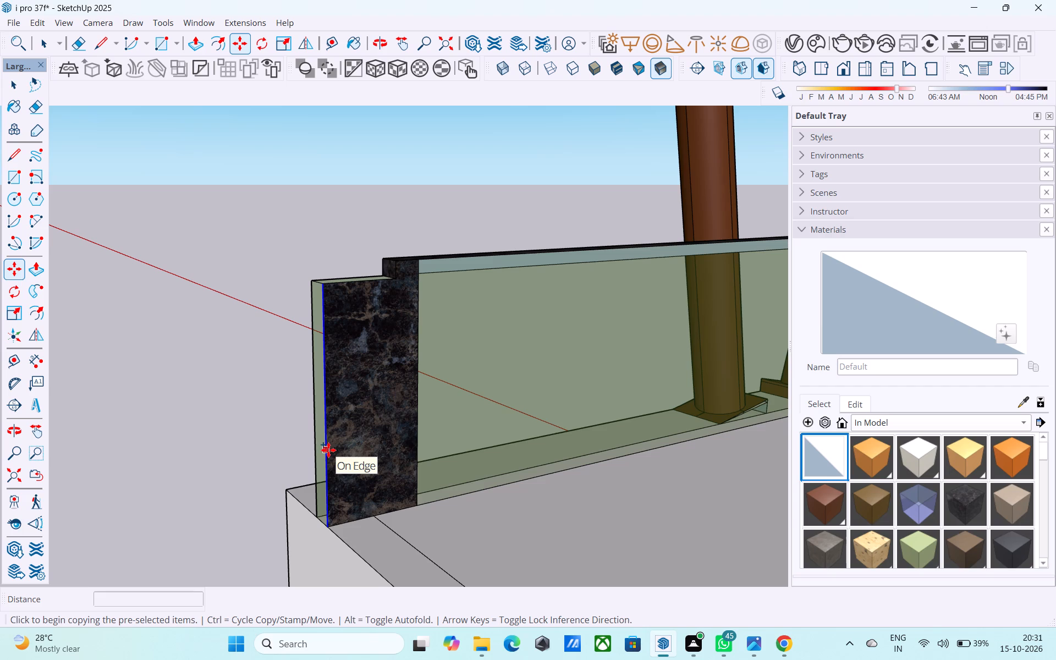
scroll(343, 404, up, 3)
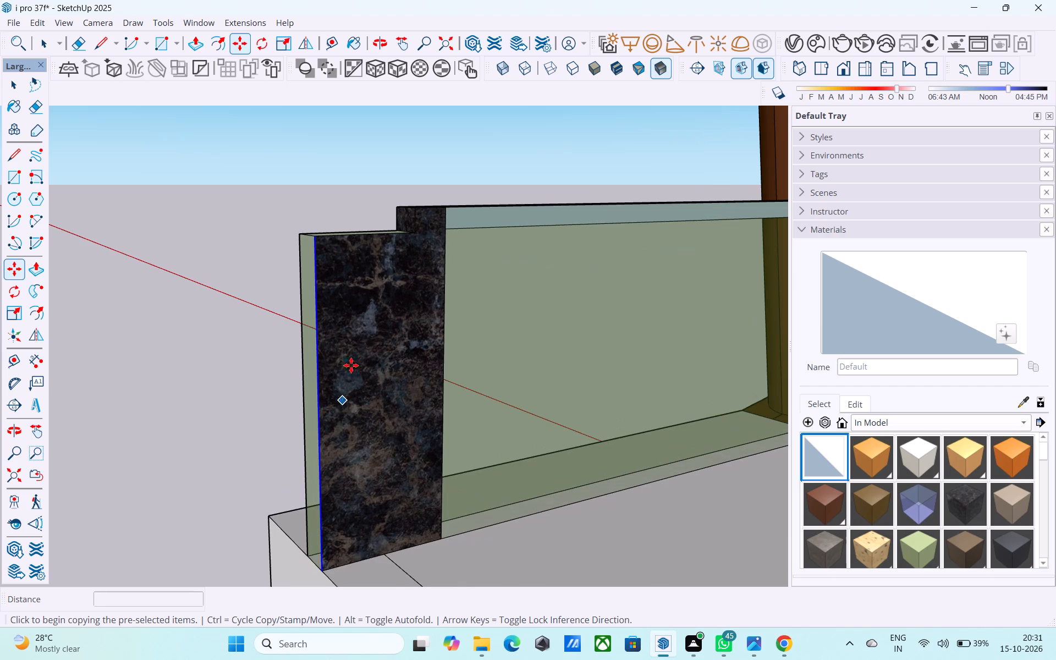
middle_drag(349, 337, 349, 377)
middle_drag(377, 420, 354, 398)
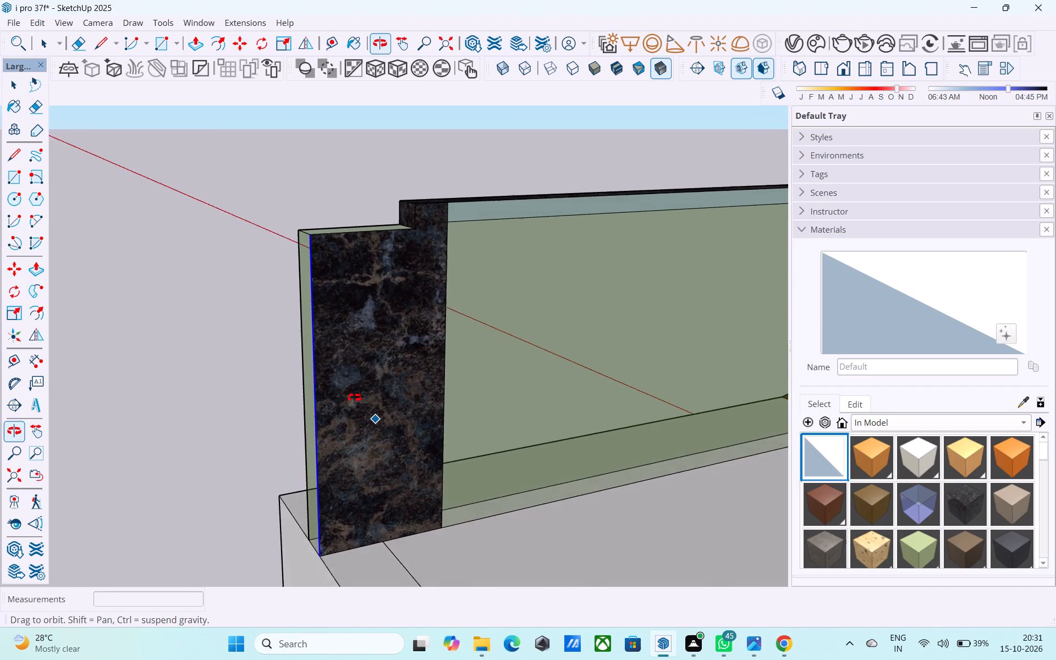
middle_drag(354, 398, 360, 404)
middle_drag(318, 438, 365, 428)
scroll(352, 393, down, 3)
middle_drag(267, 402, 351, 386)
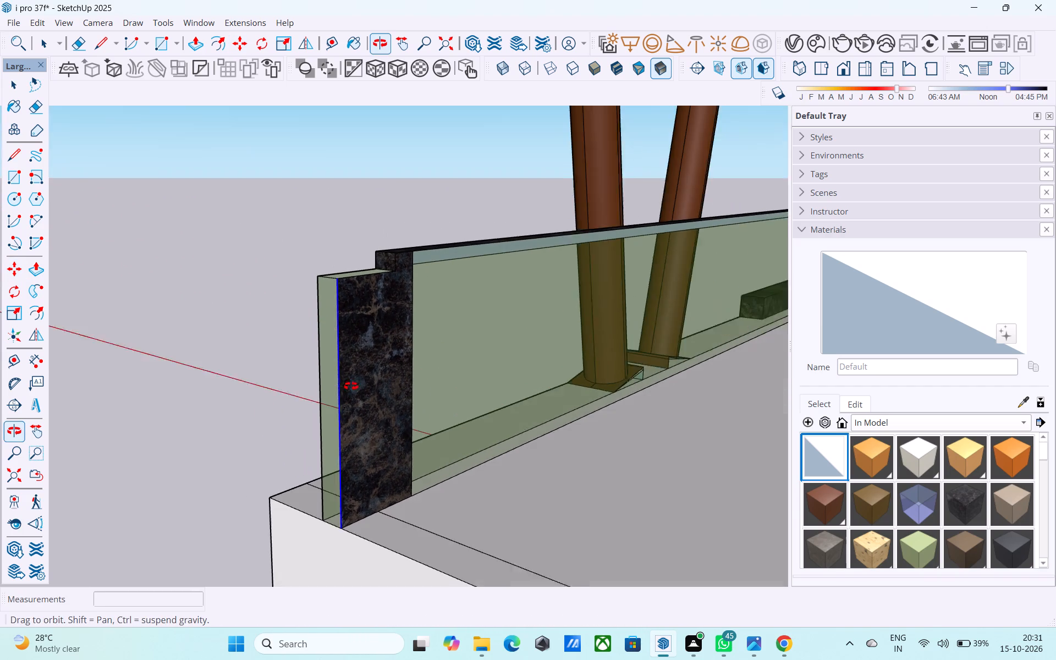
middle_drag(351, 386, 365, 383)
scroll(281, 380, up, 3)
scroll(371, 356, up, 2)
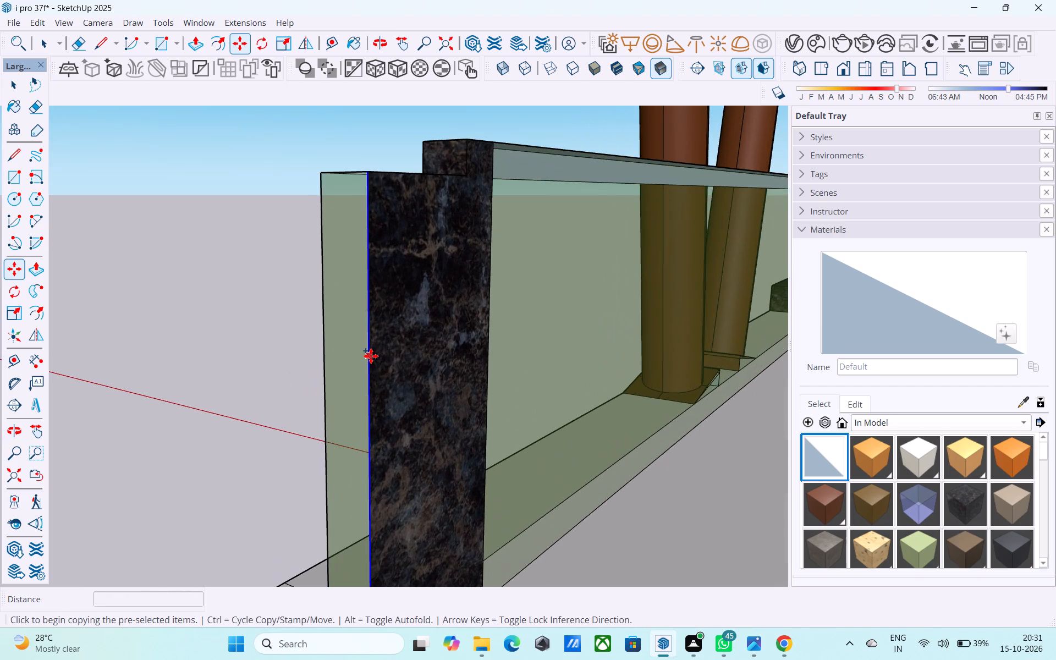
scroll(371, 356, up, 2)
middle_drag(371, 356, 377, 381)
middle_drag(373, 372, 370, 408)
scroll(370, 406, down, 2)
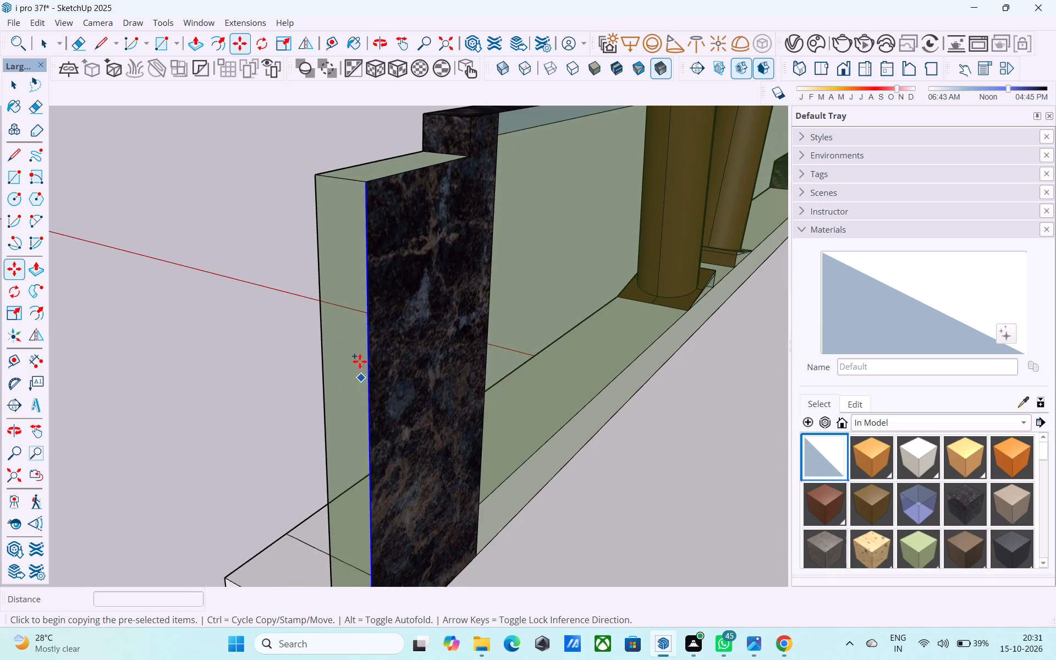
scroll(359, 359, down, 2)
middle_drag(354, 359, 350, 394)
scroll(366, 229, up, 3)
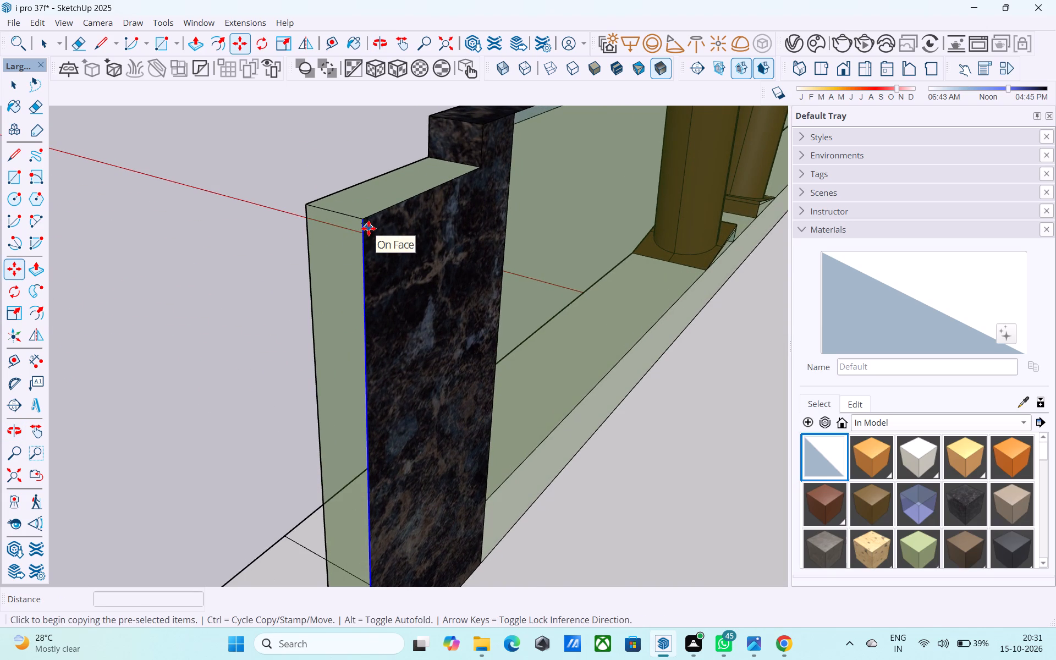
scroll(369, 228, down, 1)
middle_drag(369, 228, 371, 258)
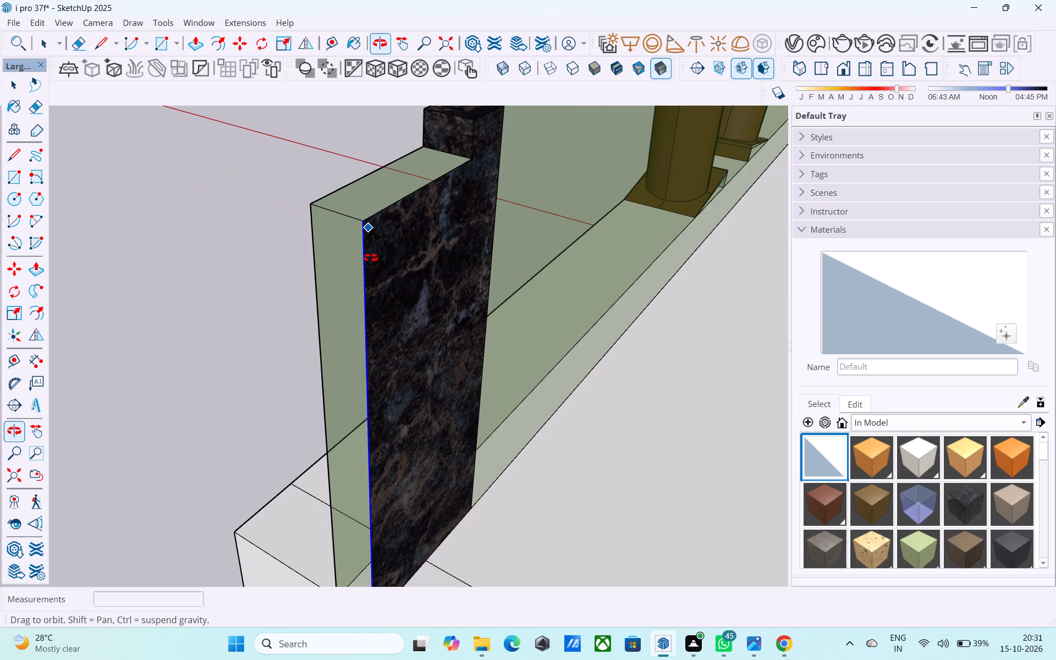
middle_drag(371, 258, 295, 298)
scroll(251, 318, down, 5)
scroll(283, 282, up, 3)
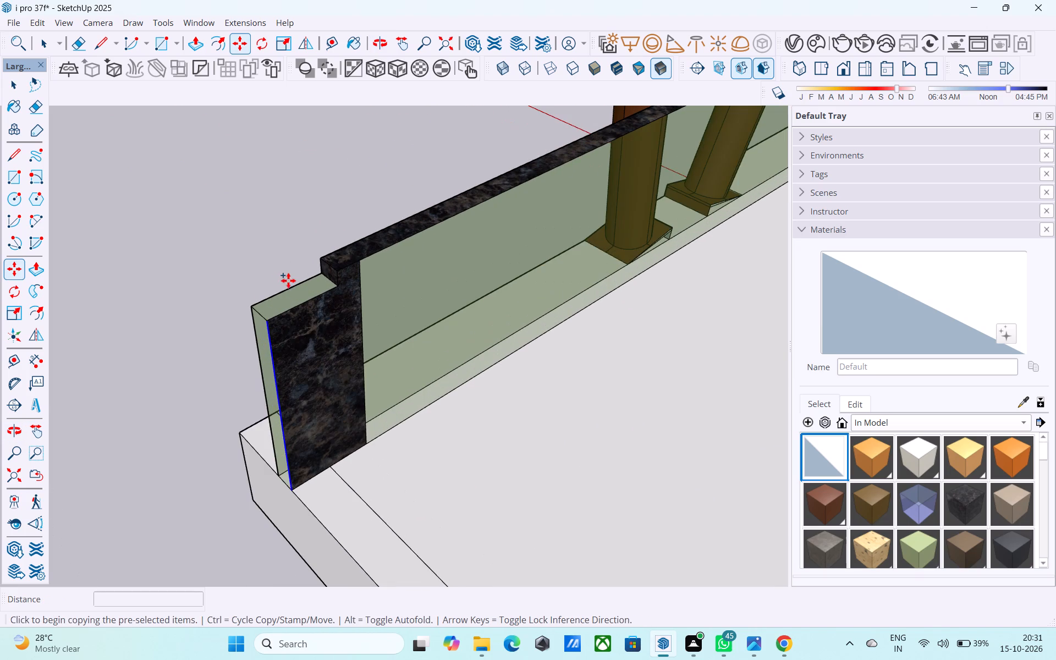
scroll(245, 331, up, 6)
scroll(278, 321, down, 5)
scroll(383, 321, up, 4)
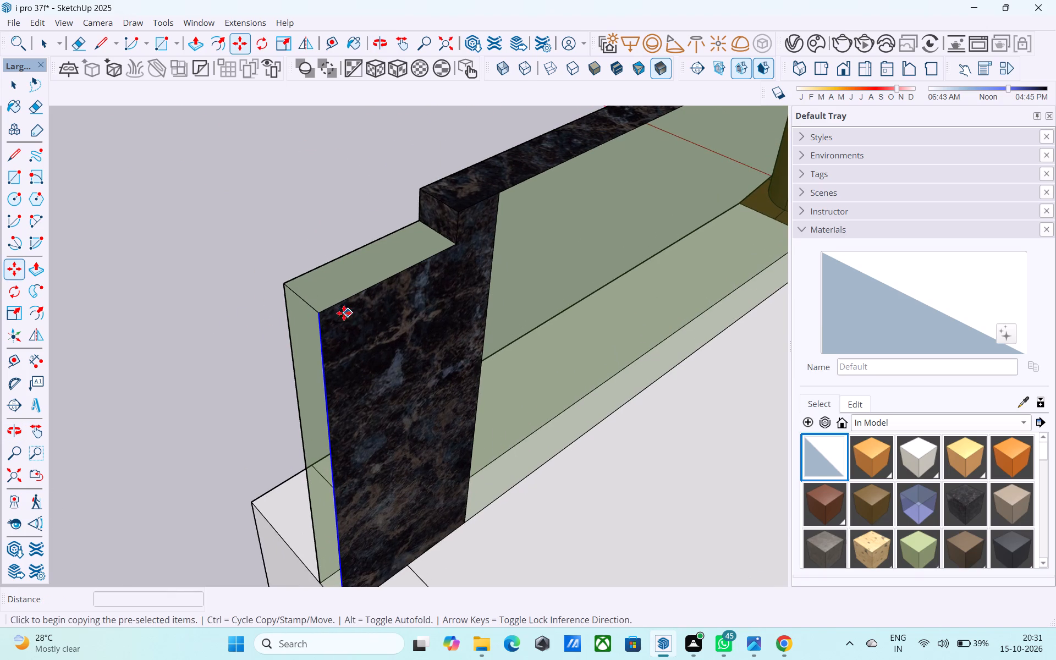
click(322, 312)
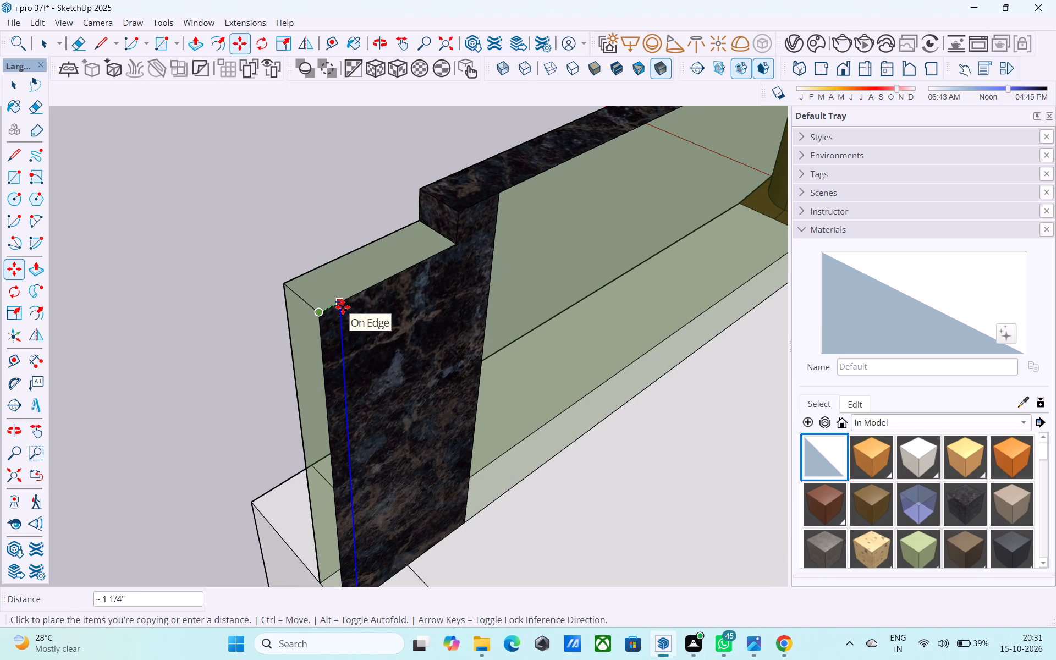
text(3")
key(Return)
key(space)
Push/Pull the 3" strip about 7' 6 7/16" along the balcony's side to the house wall, forming the side railing.
scroll(341, 308, down, 4)
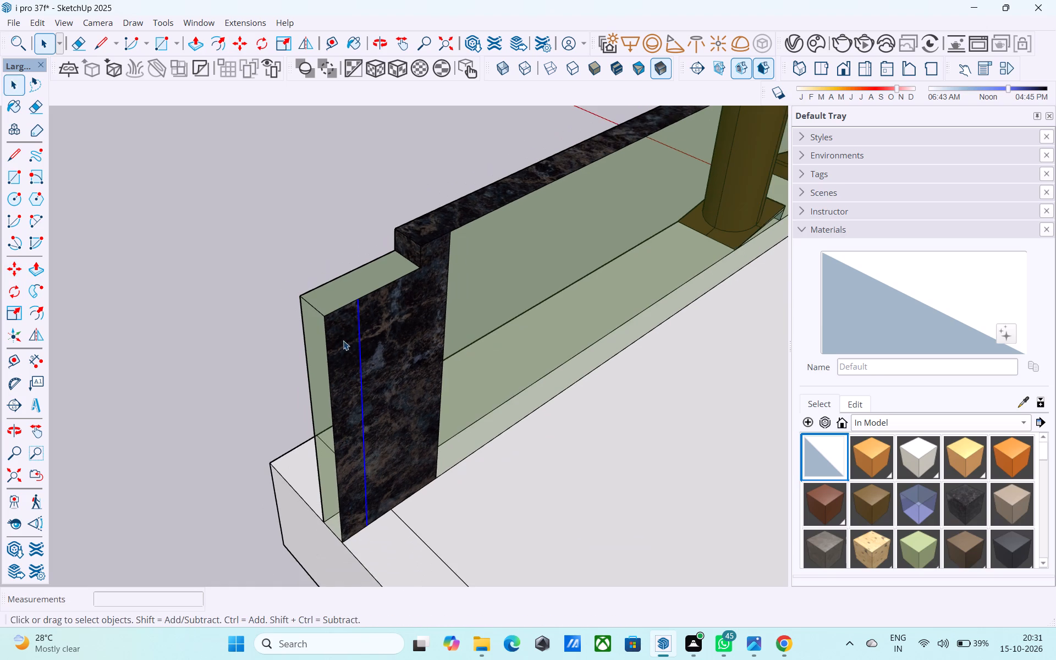
shift+middle_drag(351, 360, 331, 317)
click(333, 317)
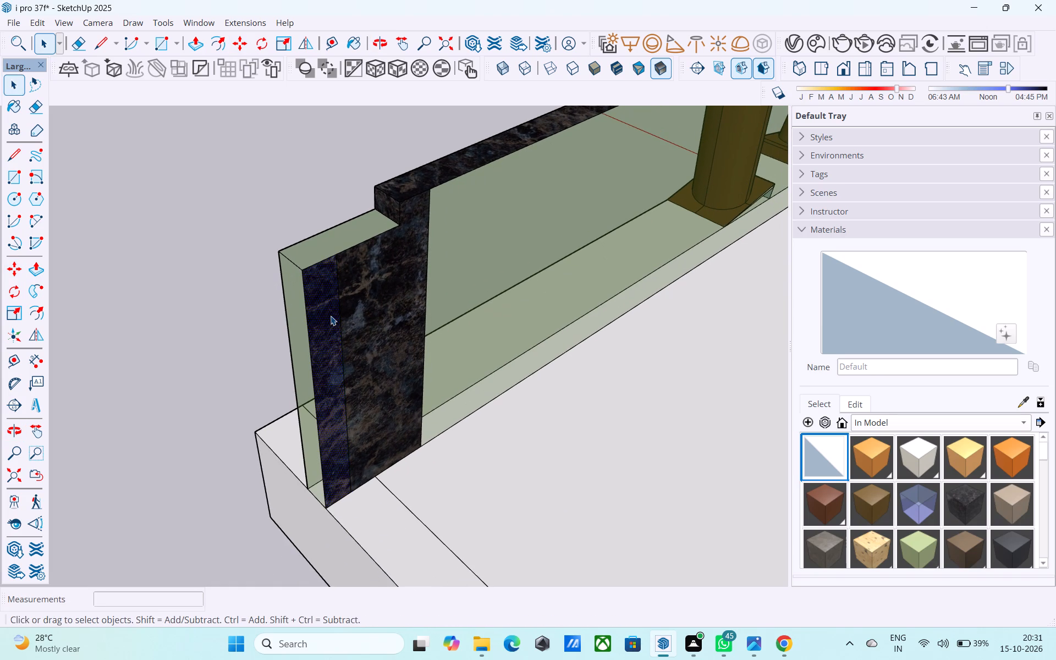
key(p)
click(331, 316)
scroll(366, 328, down, 4)
middle_drag(369, 331, 630, 338)
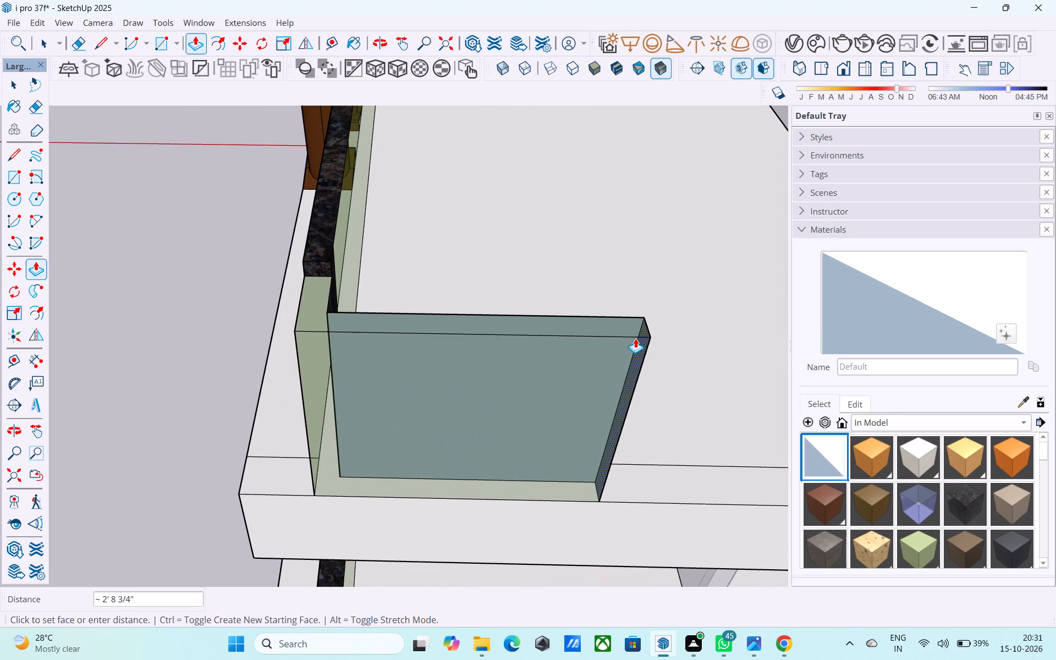
middle_drag(636, 338, 562, 337)
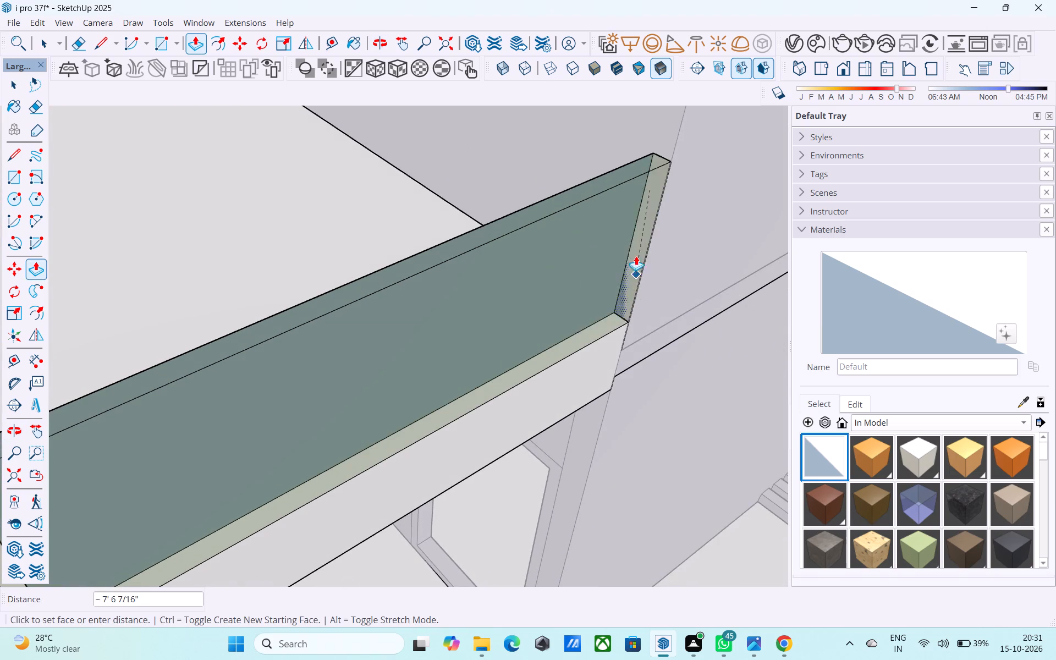
click(651, 131)
scroll(660, 145, down, 3)
shift+middle_drag(651, 248, 725, 195)
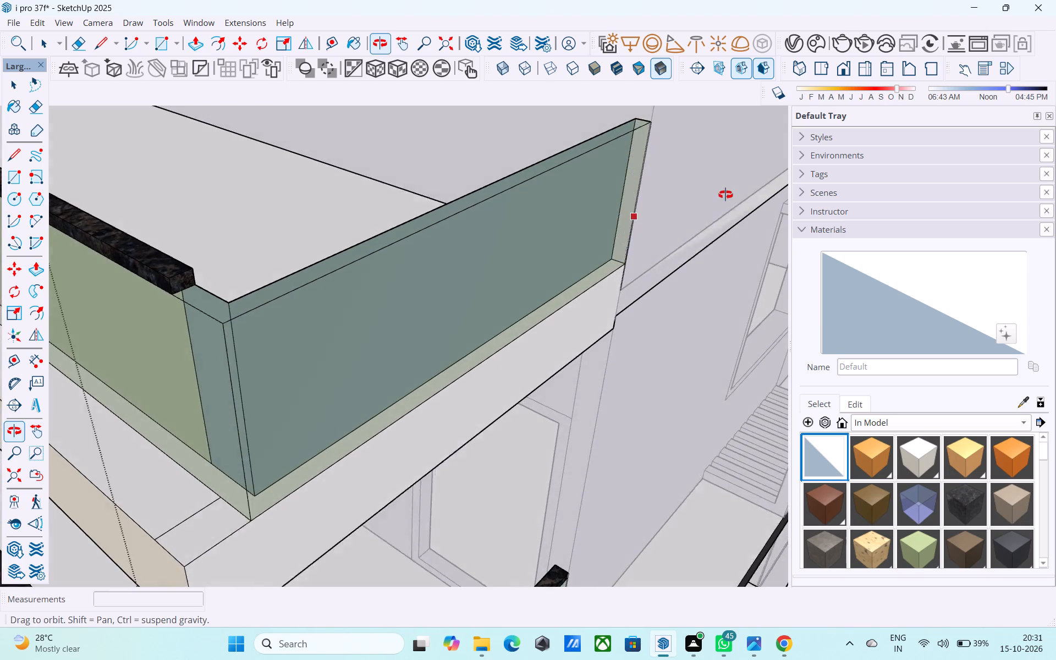
shift+middle_drag(725, 195, 730, 194)
shift+middle_drag(576, 244, 674, 264)
scroll(482, 278, up, 1)
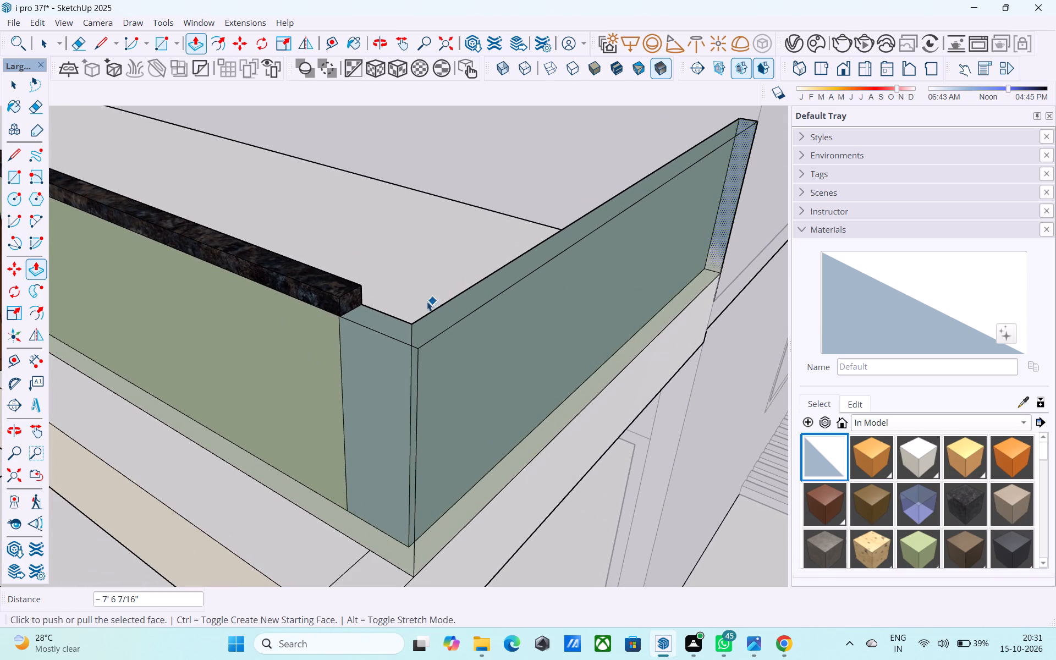
Extend the front railing's dark stone handrail 9" to the balcony corner over the new side railing's end.
key(space)
click(359, 296)
scroll(359, 296, up, 2)
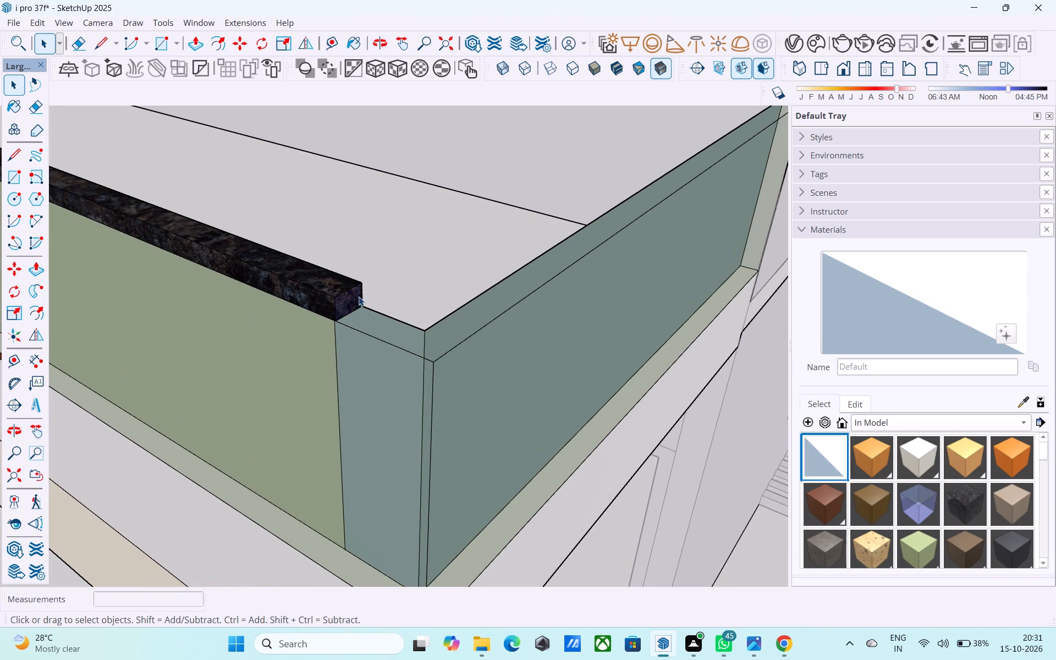
key(p)
click(359, 296)
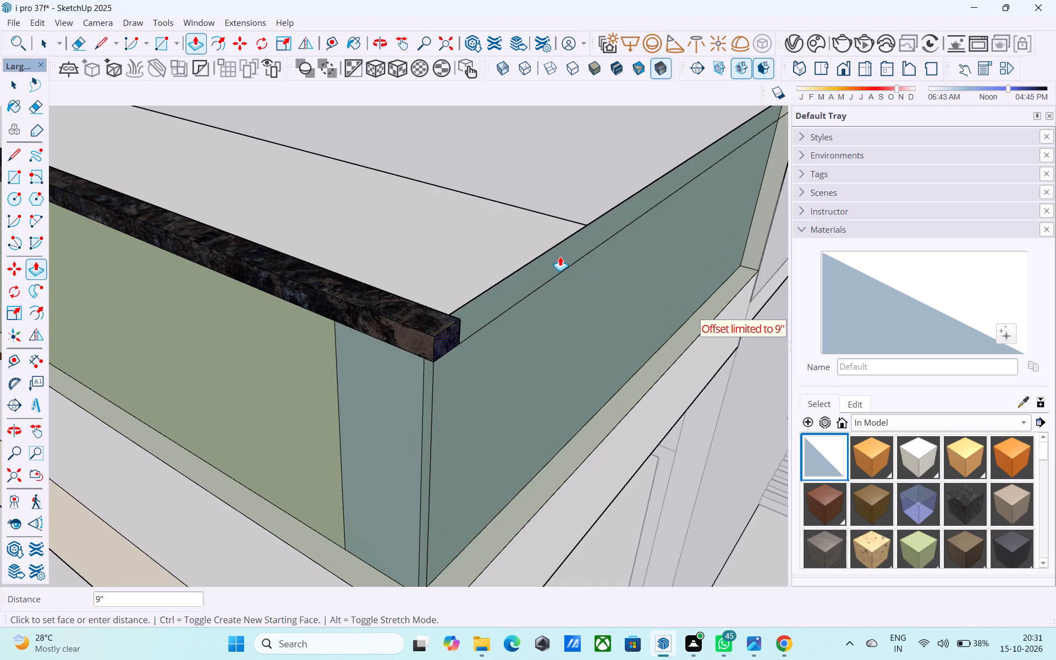
click(560, 256)
Draw a vertical line up the handrail's inner face from the side railing's inner top corner.
middle_drag(560, 257, 130, 263)
scroll(352, 329, up, 1)
scroll(420, 317, up, 2)
key(space)
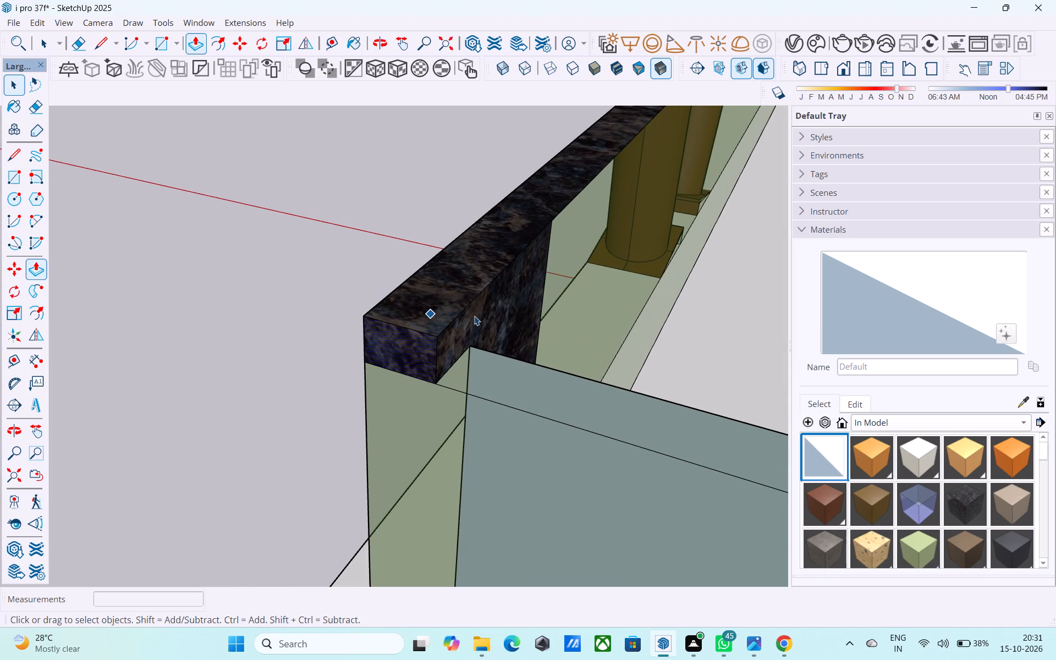
scroll(486, 318, up, 1)
key(l)
click(473, 347)
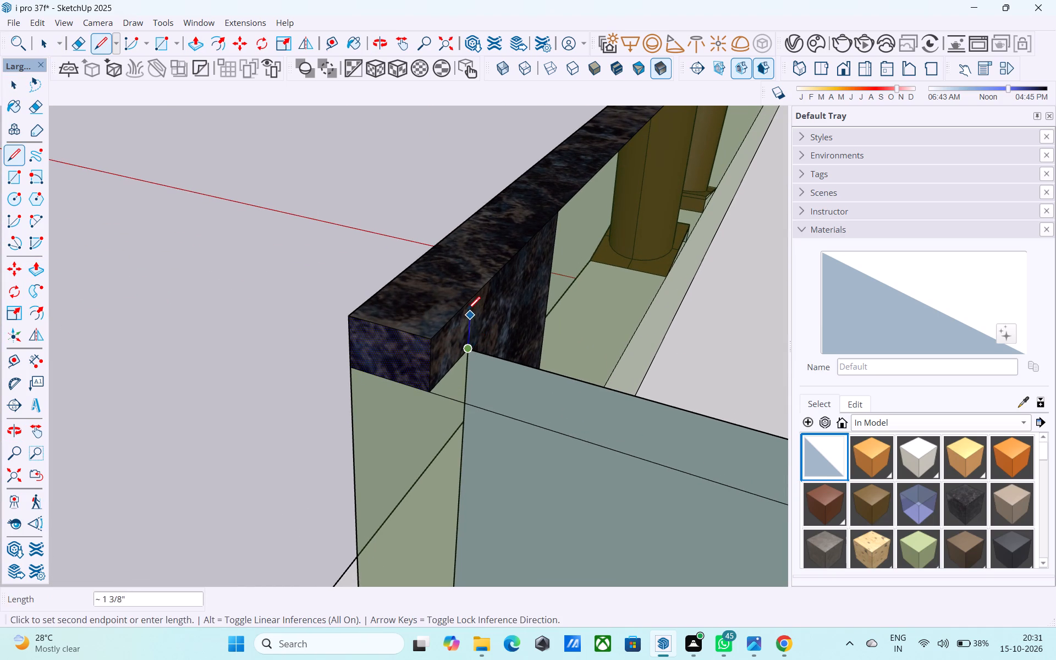
click(468, 300)
Push/Pull the handrail's small inner end face about 7' 6 7/16" along the top of the side railing to the wall.
key(space)
click(460, 325)
scroll(460, 326, down, 6)
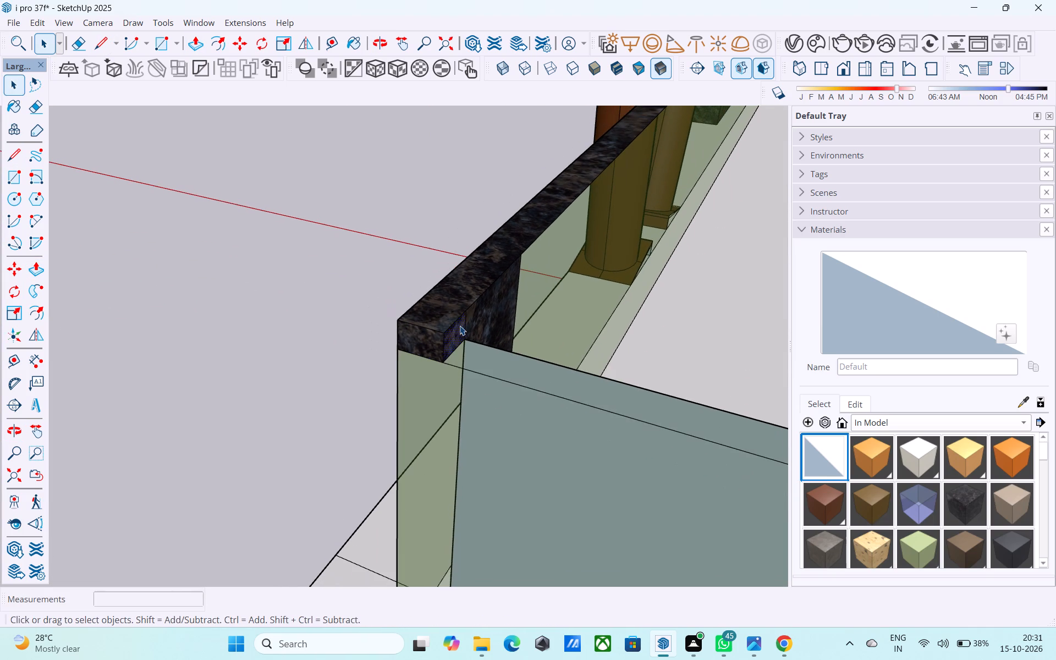
key(p)
click(460, 326)
scroll(492, 330, down, 3)
middle_drag(493, 332, 614, 284)
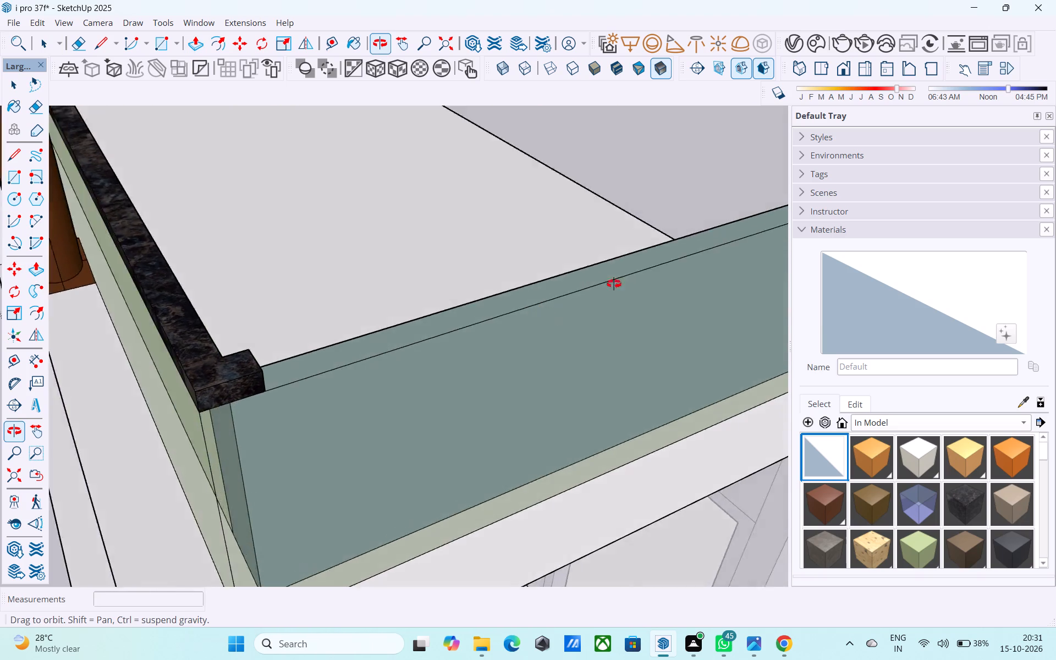
middle_drag(614, 284, 694, 207)
click(666, 139)
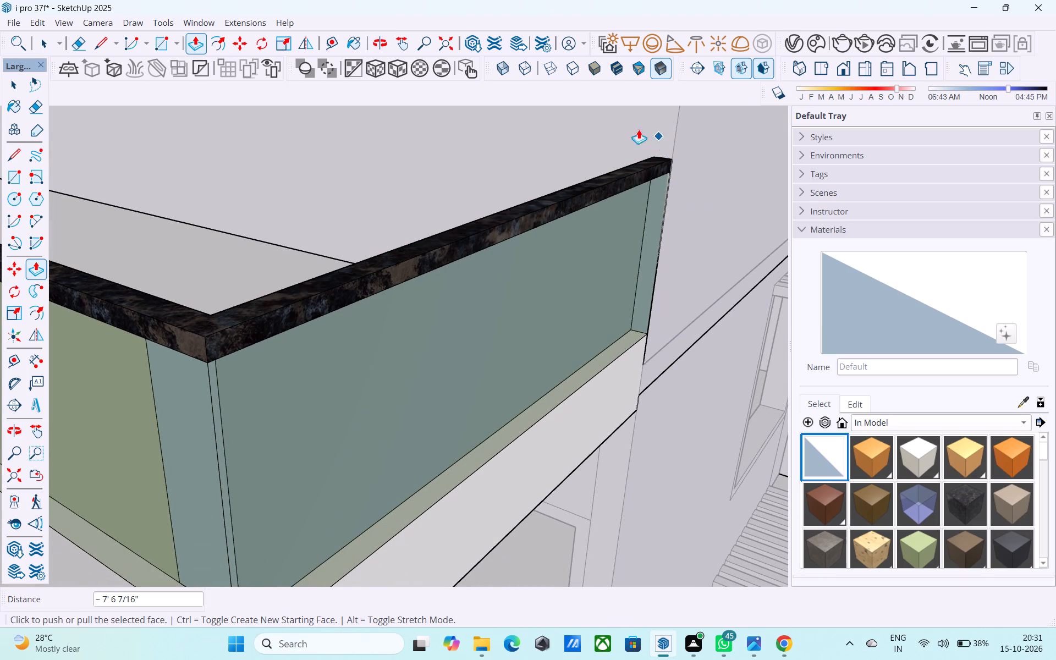
Copy the side handrail's inner top edge 3" down the railing's dark inner face.
scroll(592, 156, down, 3)
middle_drag(578, 179, 869, 313)
middle_drag(551, 280, 590, 273)
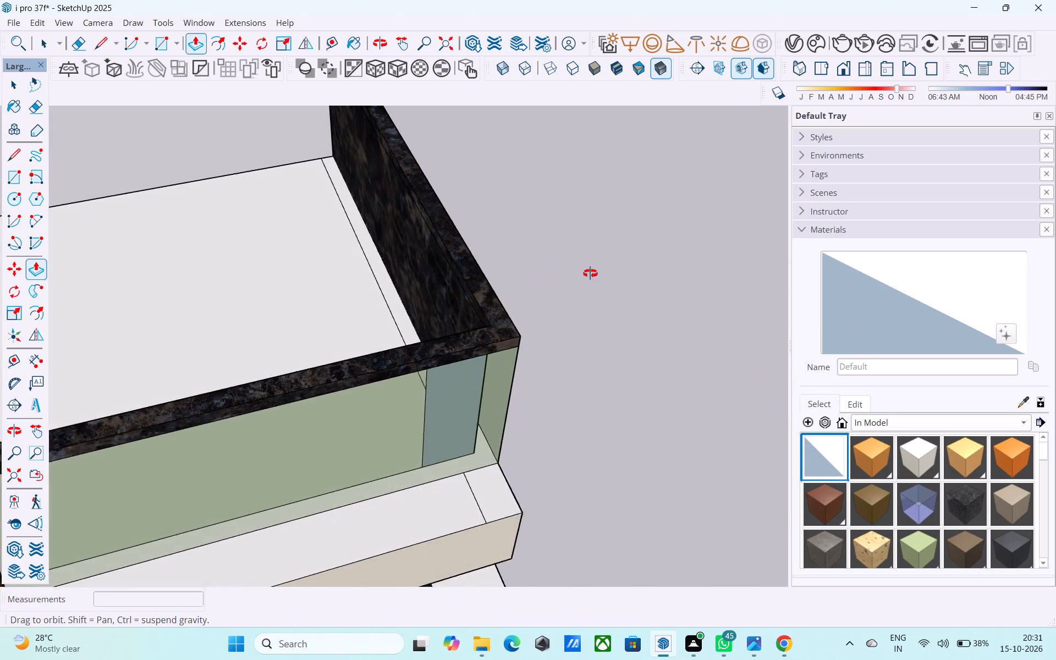
middle_drag(590, 273, 683, 260)
scroll(476, 277, up, 3)
key(space)
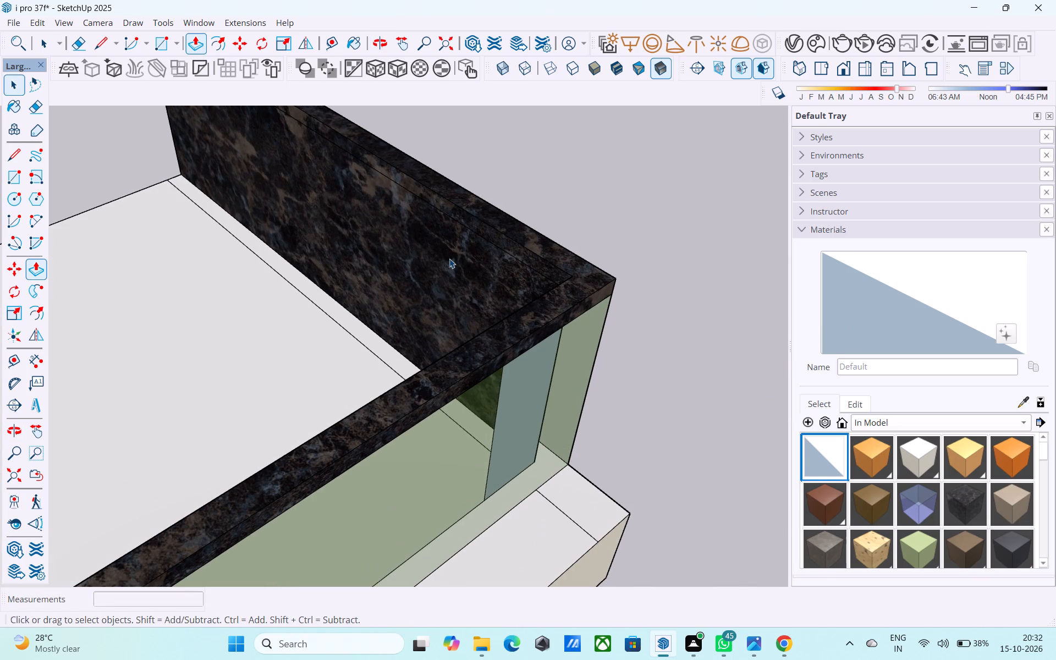
click(416, 197)
key(m)
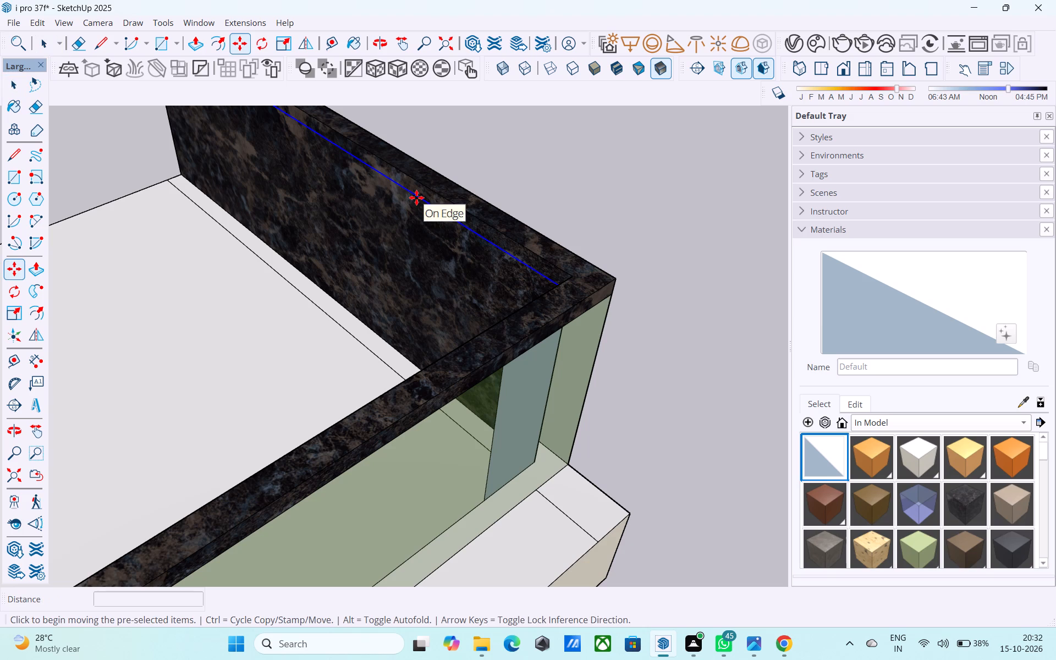
click(416, 197)
click(416, 212)
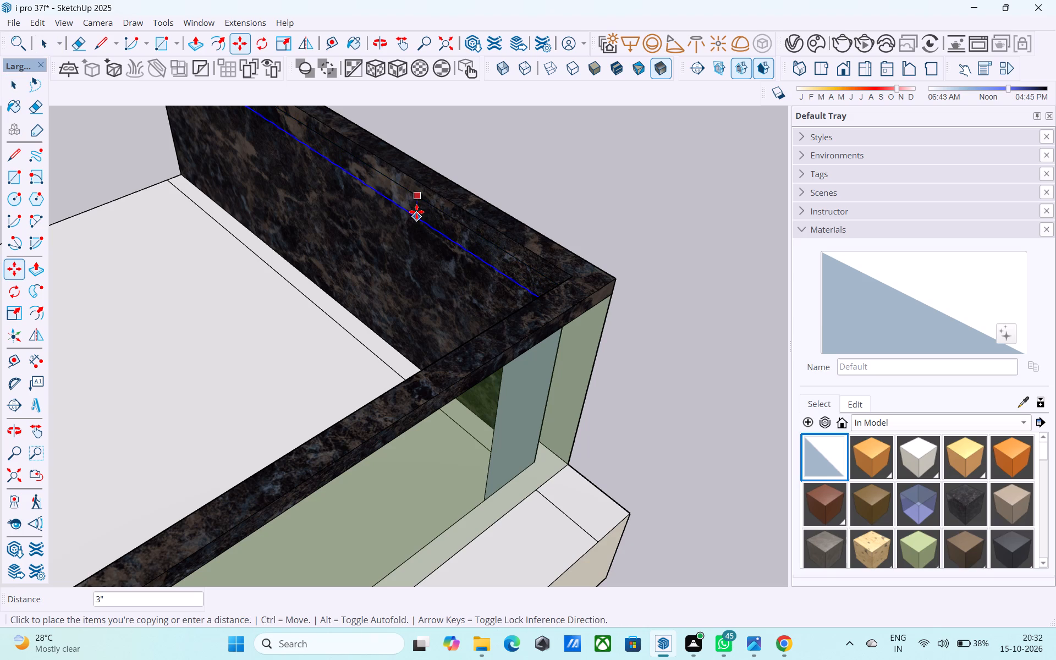
key(space)
Paint the side railing's inner face below the copied line with Glass_Basic_01.
click(915, 494)
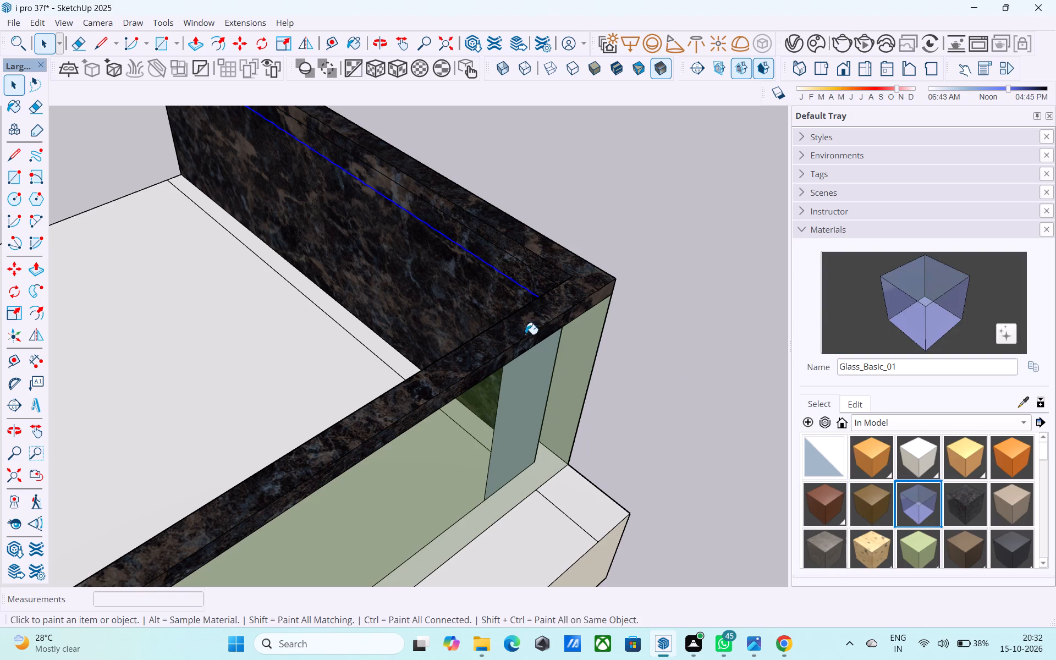
click(406, 292)
Paint the remaining unglazed railing faces around the upper balcony's outer corner with Glass_Basic_01.
middle_drag(439, 294, 190, 235)
scroll(316, 247, down, 3)
middle_drag(400, 261, 187, 217)
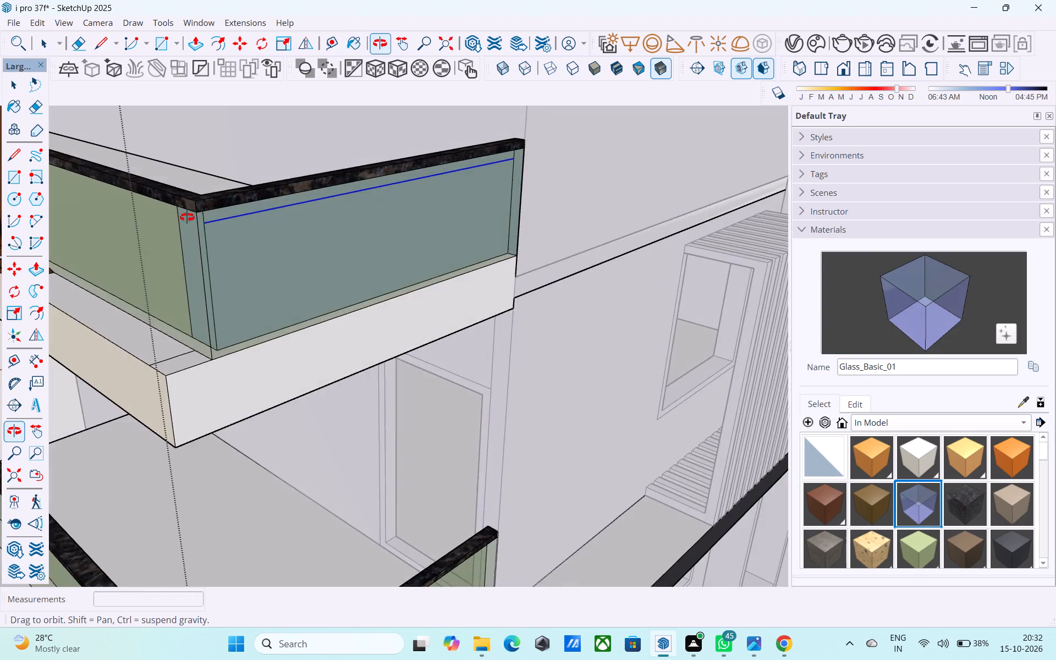
middle_drag(187, 217, 318, 230)
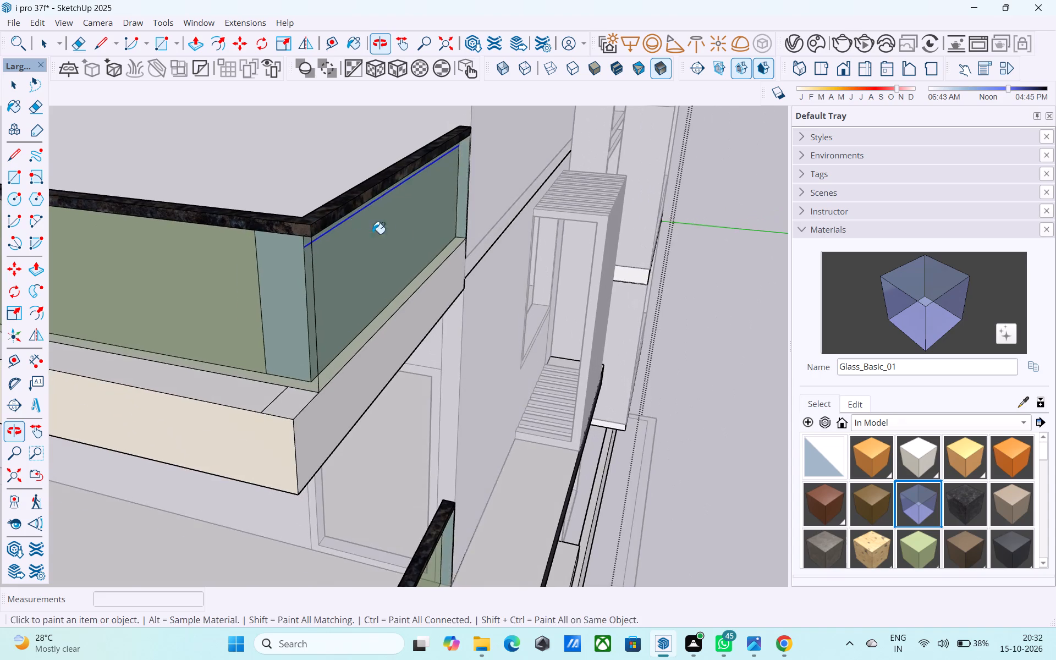
scroll(396, 239, up, 6)
middle_drag(288, 271, 457, 207)
scroll(216, 333, up, 12)
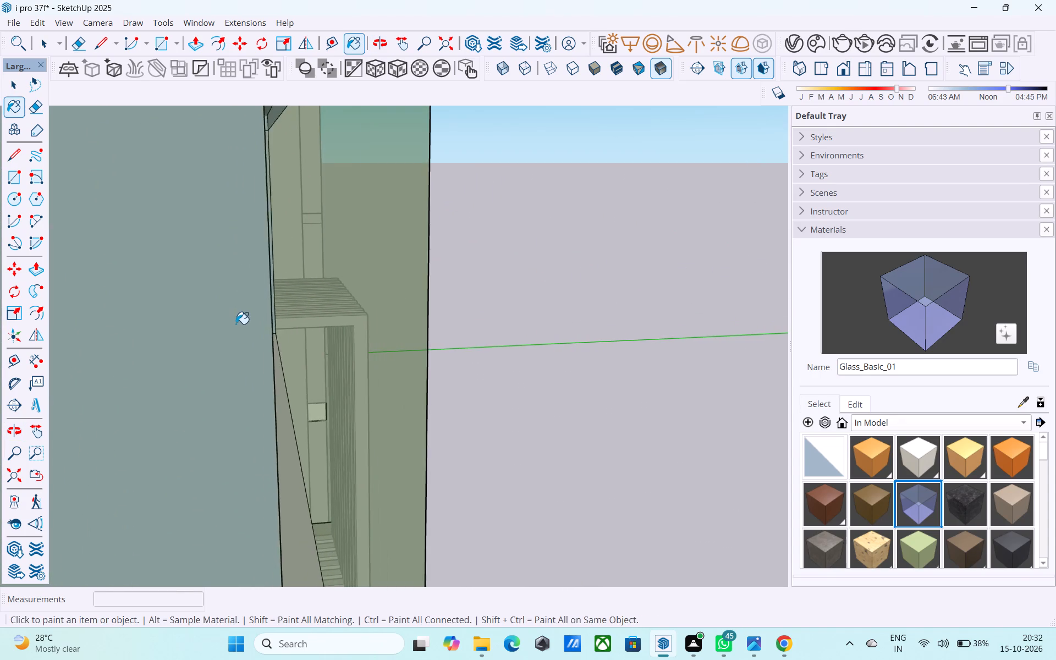
scroll(236, 324, up, 20)
scroll(236, 324, up, 16)
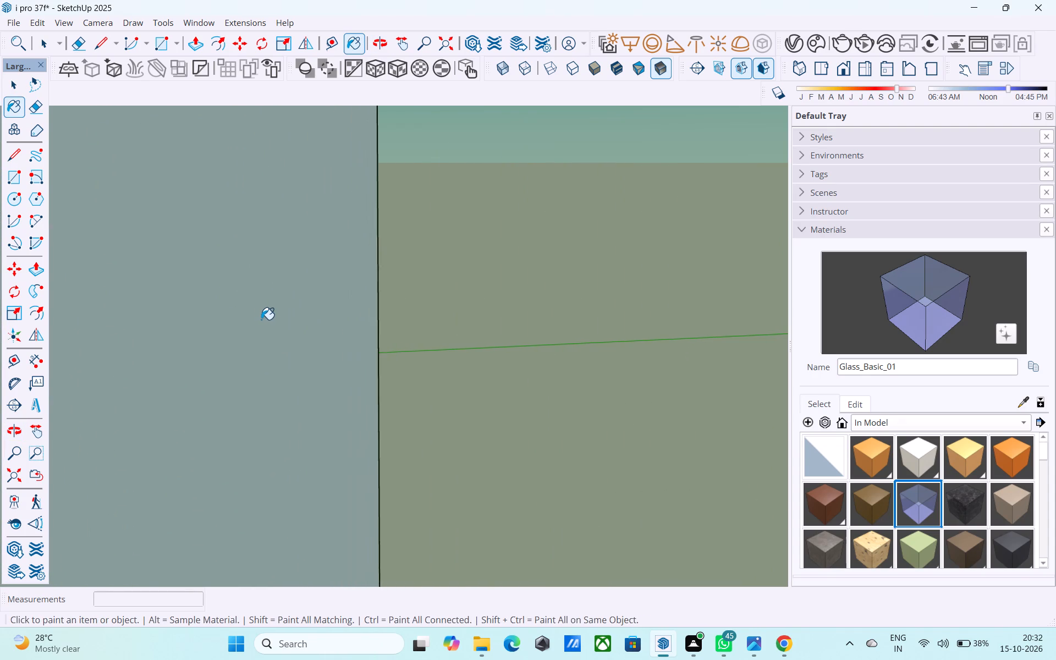
scroll(261, 320, up, 9)
middle_drag(269, 320, 256, 320)
double_click(256, 320)
middle_drag(317, 301, 220, 304)
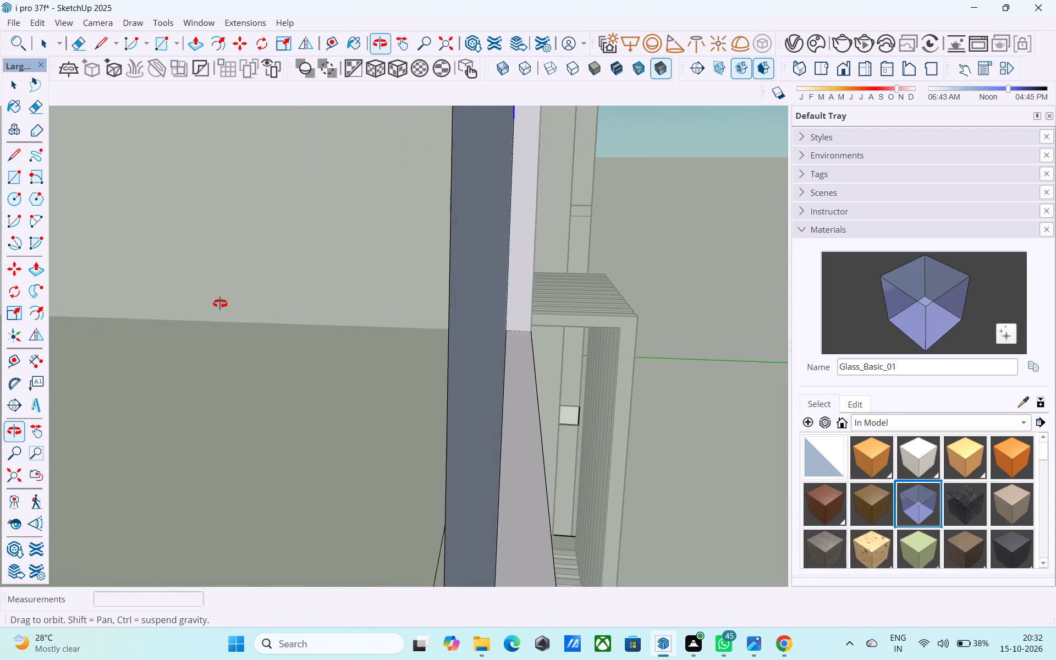
middle_drag(220, 304, 218, 304)
click(484, 240)
Copy the lengthwise line on the side handrail's inner face 2" upward.
scroll(486, 240, down, 11)
middle_drag(514, 262, 374, 259)
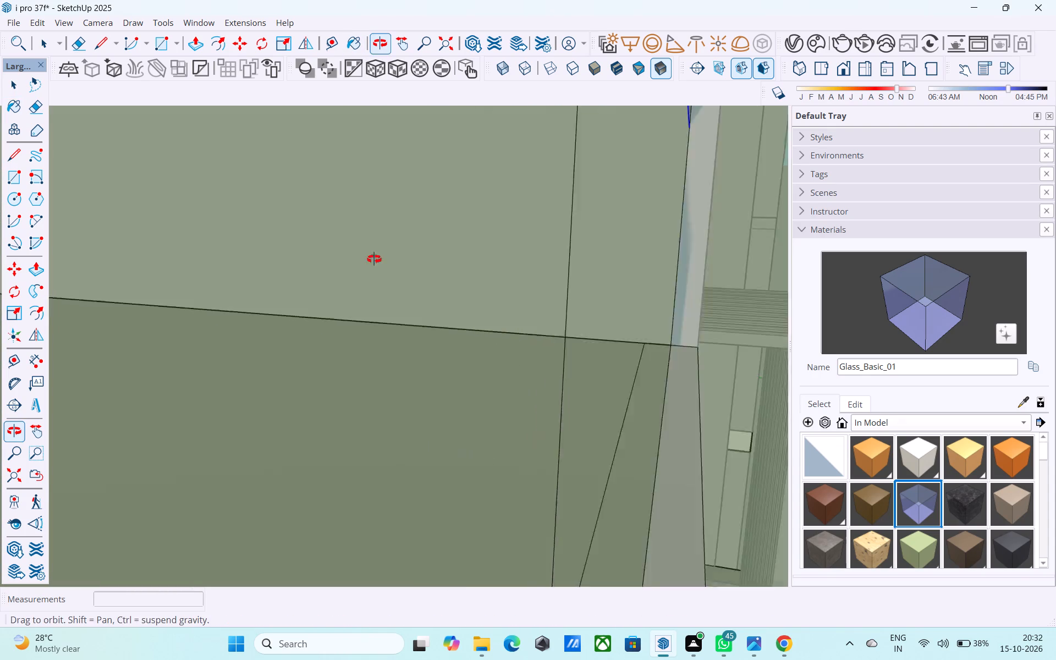
middle_drag(374, 259, 287, 259)
scroll(283, 256, down, 20)
scroll(283, 256, down, 14)
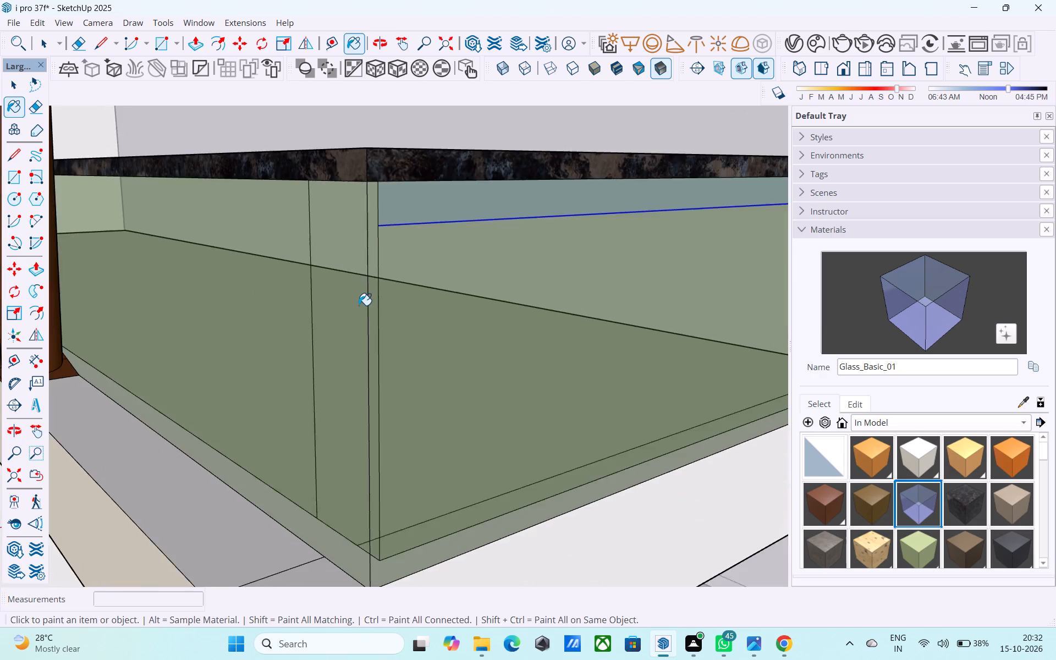
scroll(359, 305, down, 10)
middle_drag(358, 300, 608, 365)
scroll(408, 215, up, 8)
middle_drag(300, 206, 326, 222)
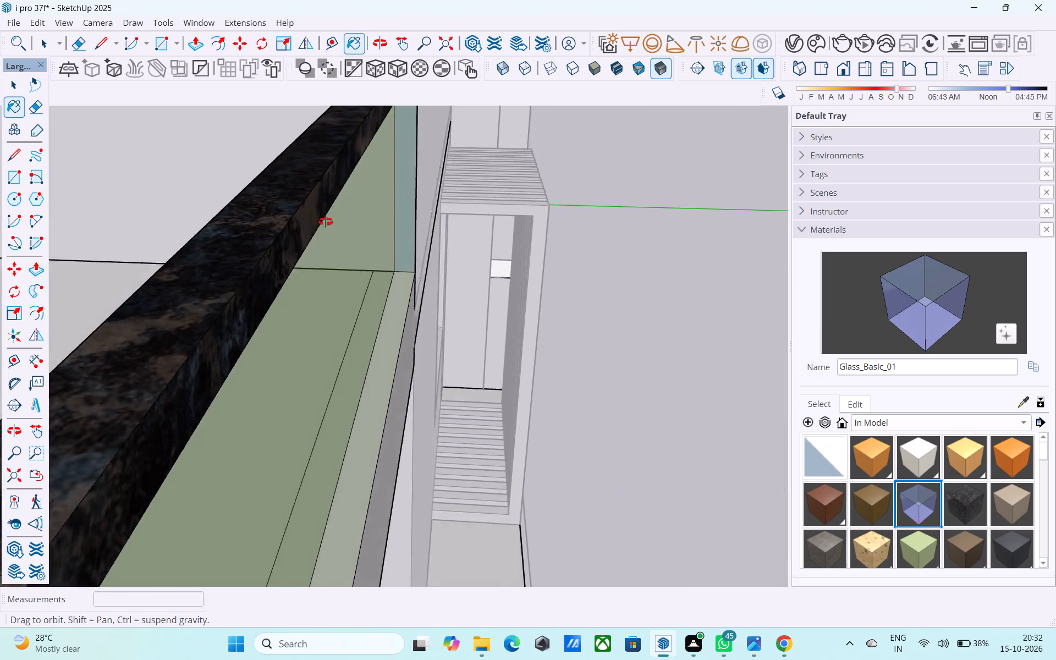
middle_drag(326, 222, 549, 204)
scroll(459, 289, down, 4)
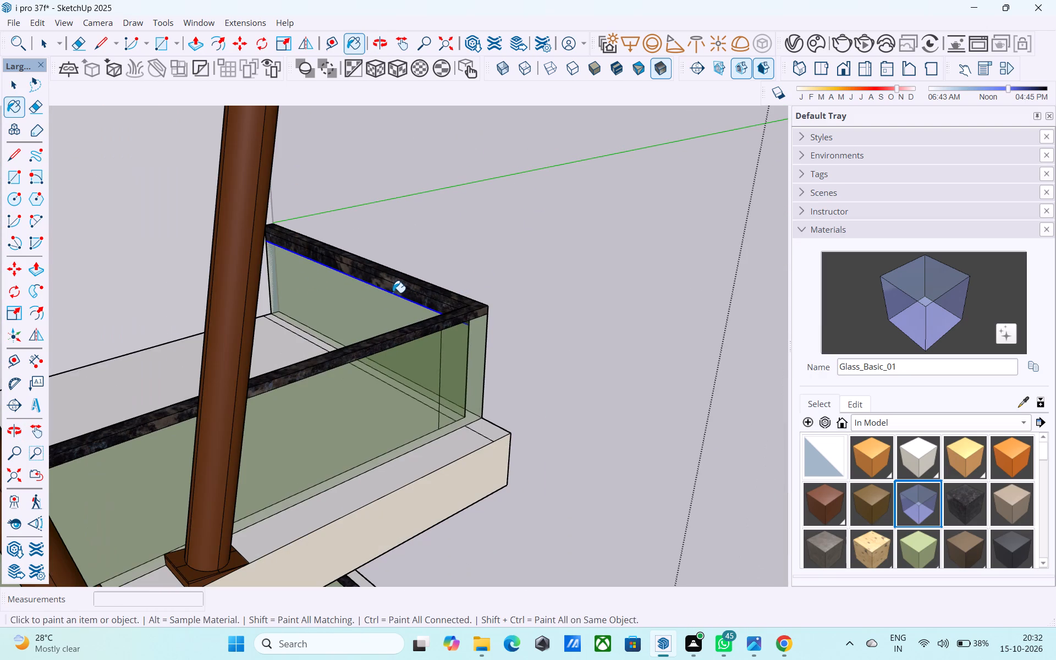
key(space)
scroll(392, 293, up, 4)
key(m)
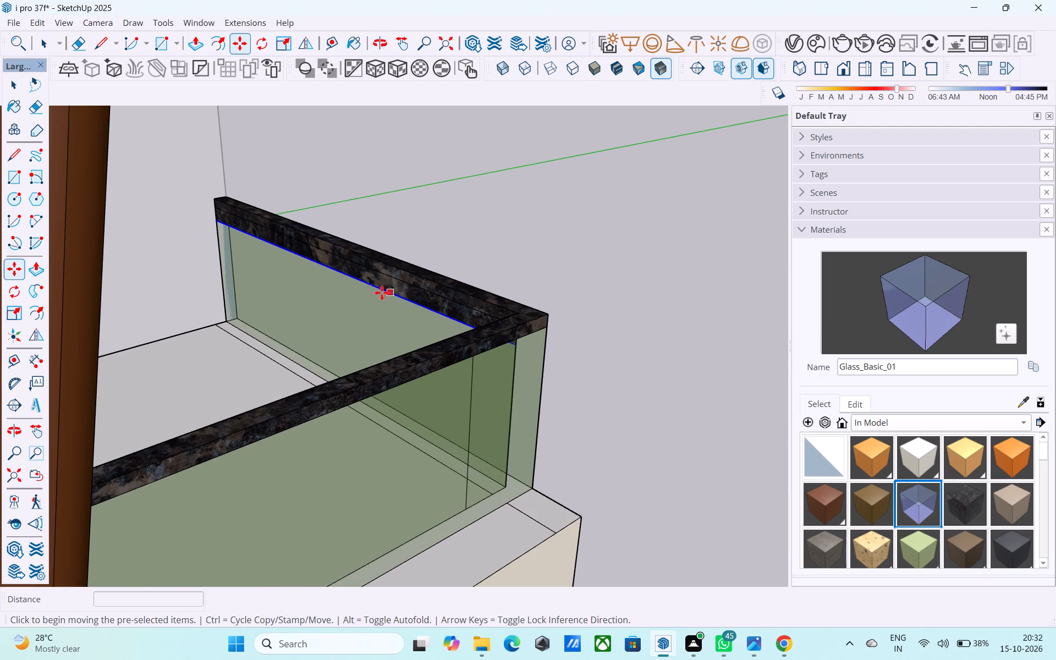
click(213, 221)
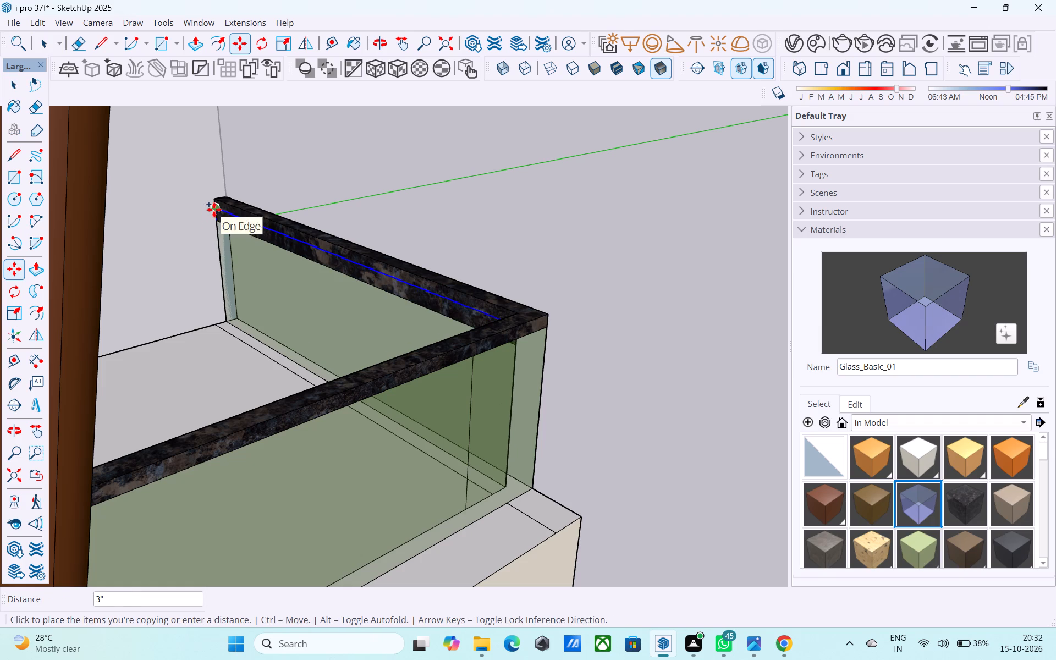
text(2")
key(Return)
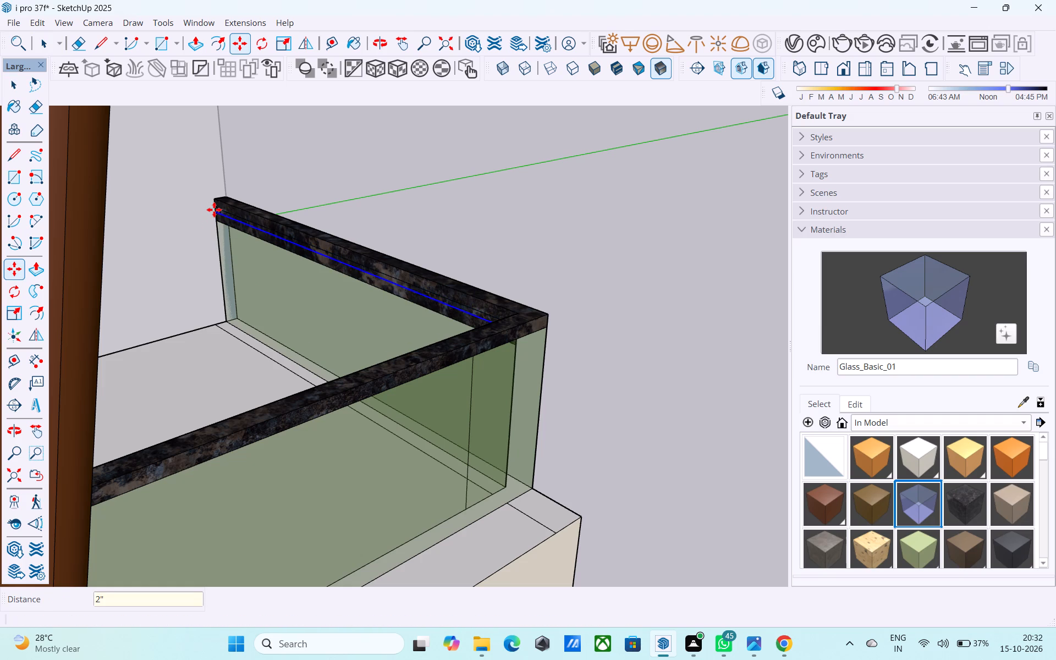
Paint the dark strips directly below and above the new line on the side railing's inner face with Glass_Basic_01.
key(space)
scroll(242, 229, up, 6)
drag(890, 298, 895, 297)
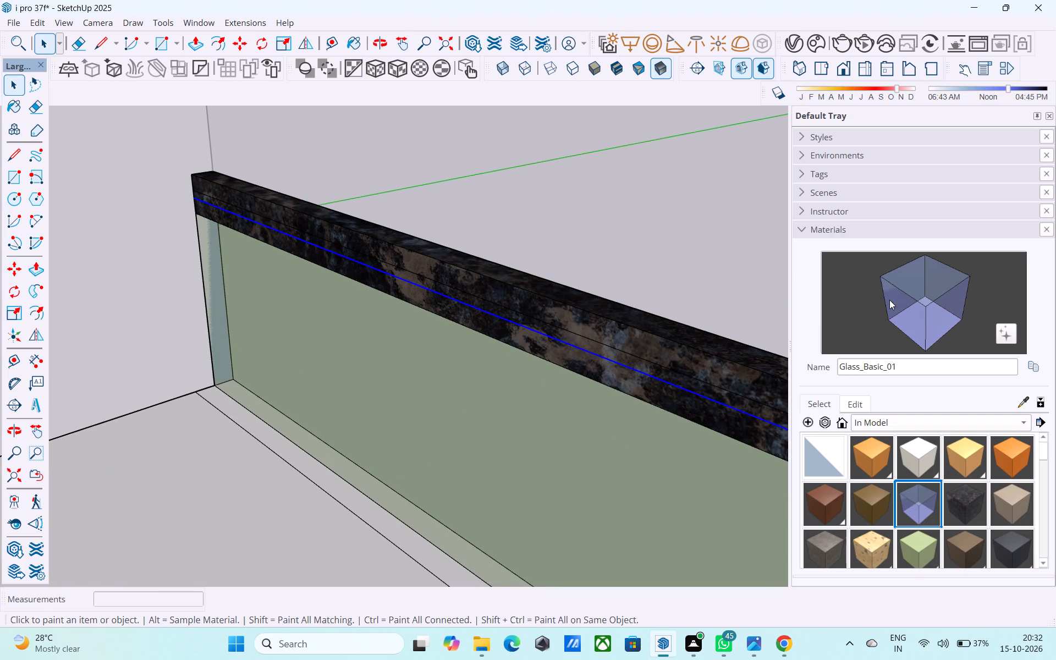
click(574, 374)
click(574, 368)
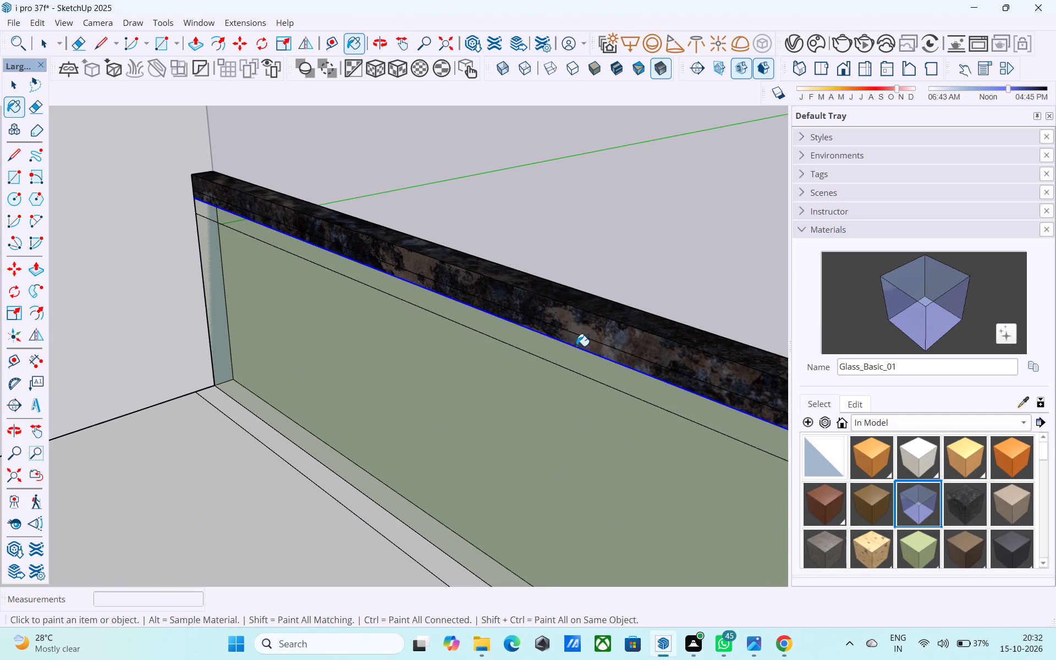
click(576, 346)
click(579, 342)
Erase the two leftover lengthwise lines crossing the side railing's inner glass face.
middle_drag(570, 345, 457, 317)
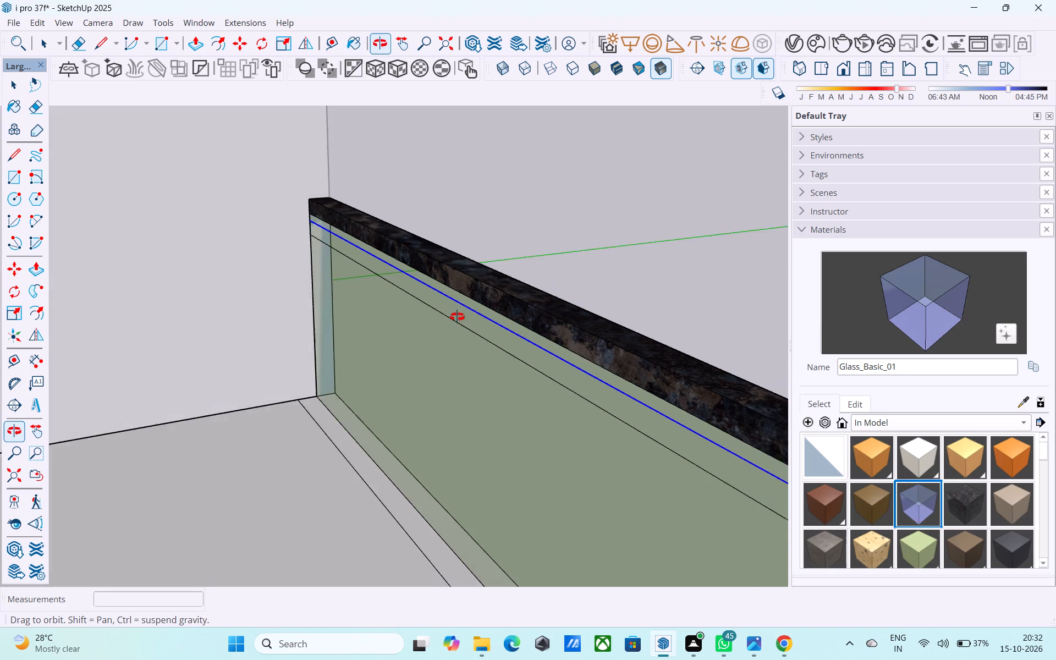
middle_drag(457, 317, 457, 315)
key(e)
scroll(458, 313, up, 4)
click(466, 302)
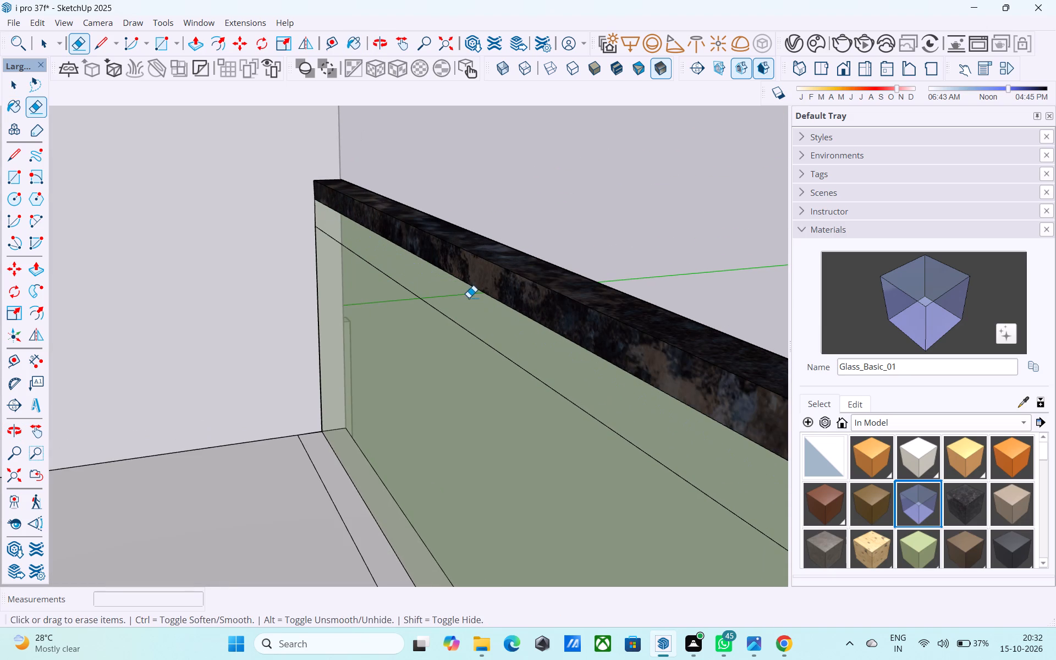
click(469, 298)
drag(467, 317, 464, 337)
Paint the dark strip on the front railing's inner face at the corner with Glass_Basic_01 and erase its seam edge.
middle_drag(462, 337, 267, 346)
scroll(287, 354, down, 13)
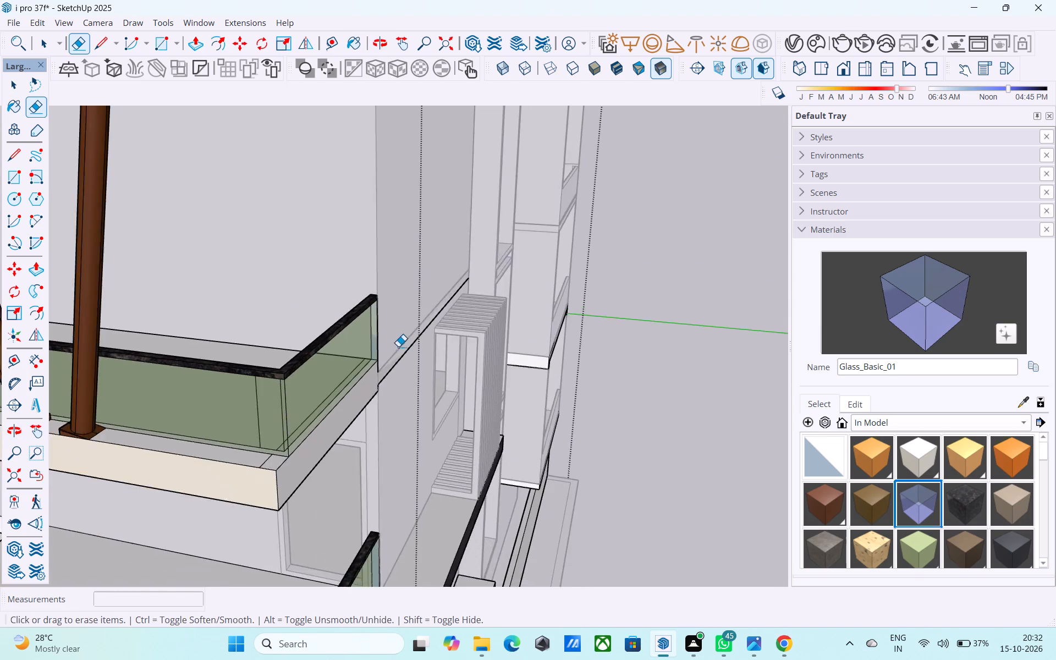
scroll(398, 346, down, 5)
middle_drag(336, 358, 389, 340)
middle_drag(345, 334, 284, 407)
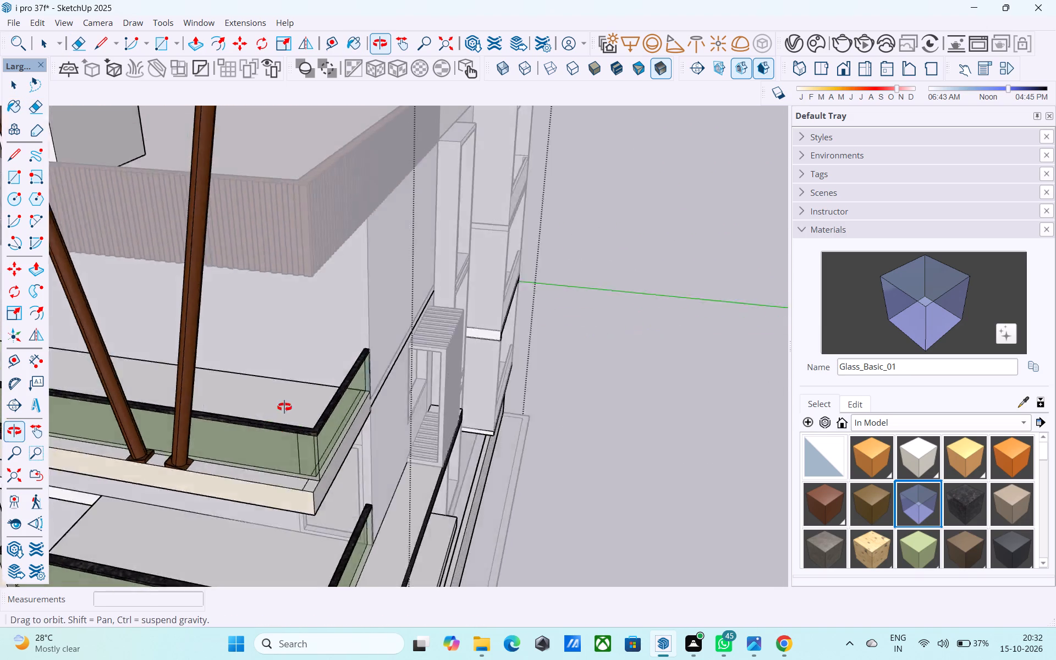
middle_drag(284, 407, 32, 441)
shift+middle_drag(80, 400, 53, 426)
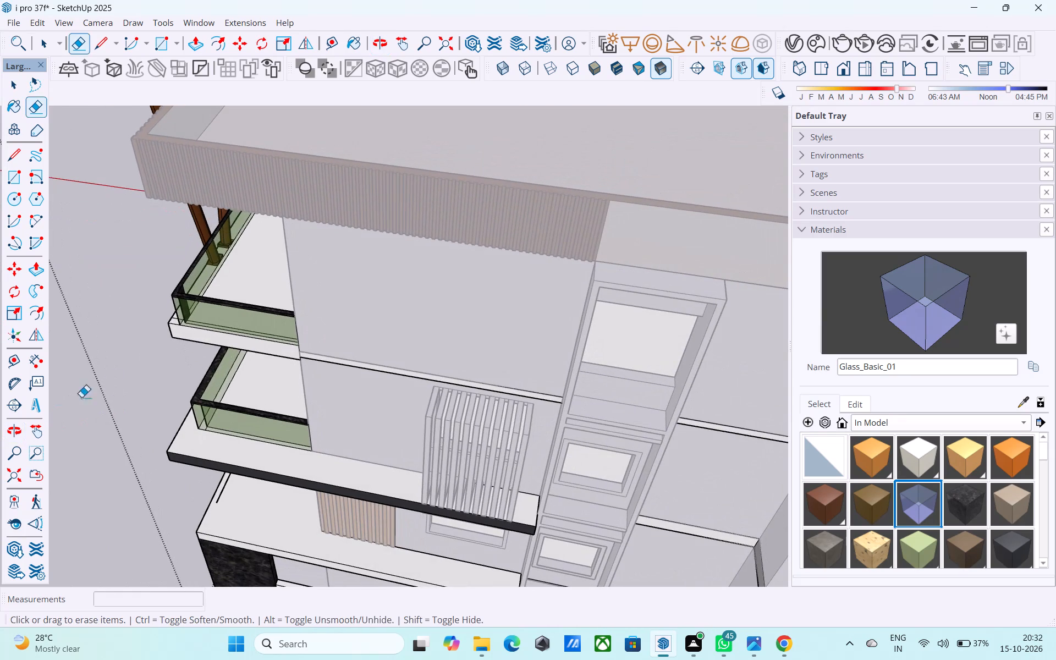
scroll(165, 354, up, 8)
shift+middle_drag(168, 353, 178, 467)
shift+scroll(178, 467, up, 1)
scroll(277, 297, up, 5)
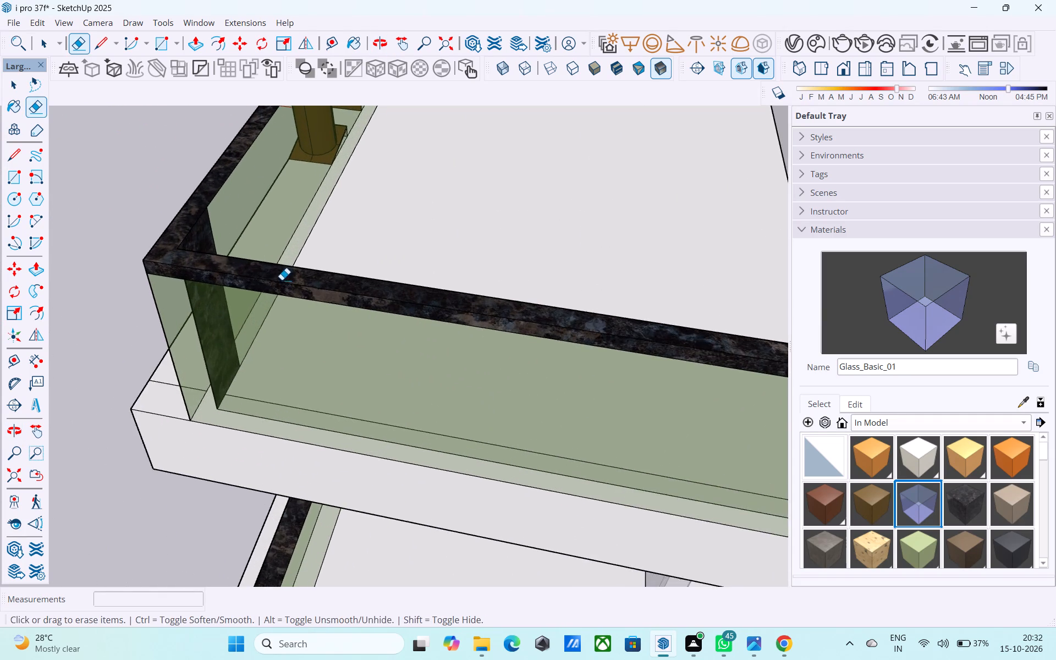
shift+middle_drag(283, 298, 250, 413)
click(907, 283)
scroll(258, 378, up, 4)
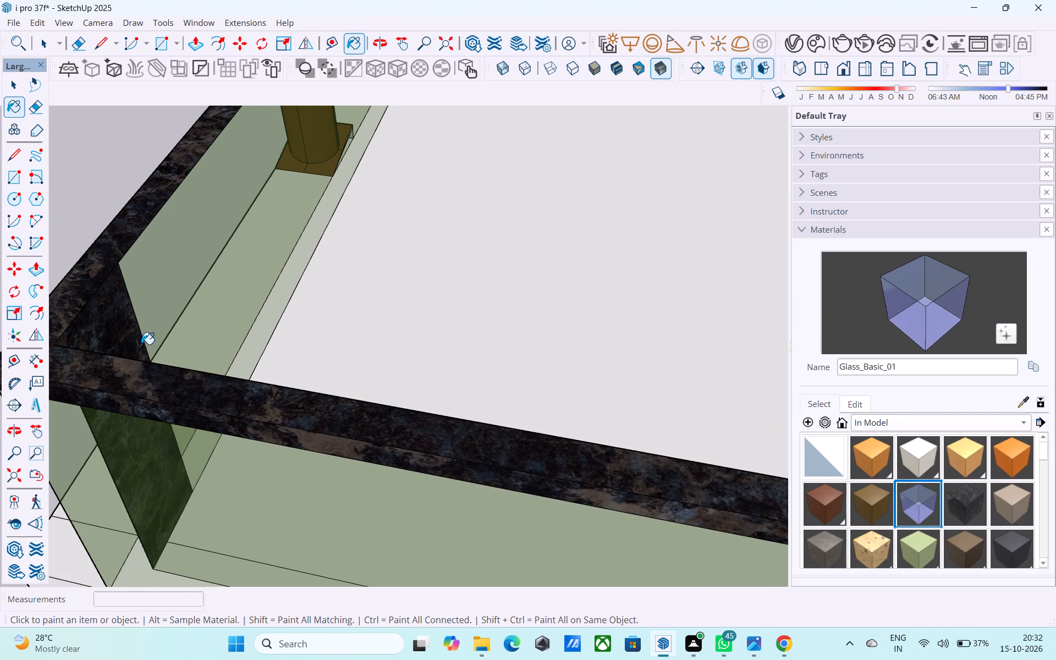
click(139, 344)
key(e)
drag(139, 334, 142, 323)
scroll(155, 307, down, 5)
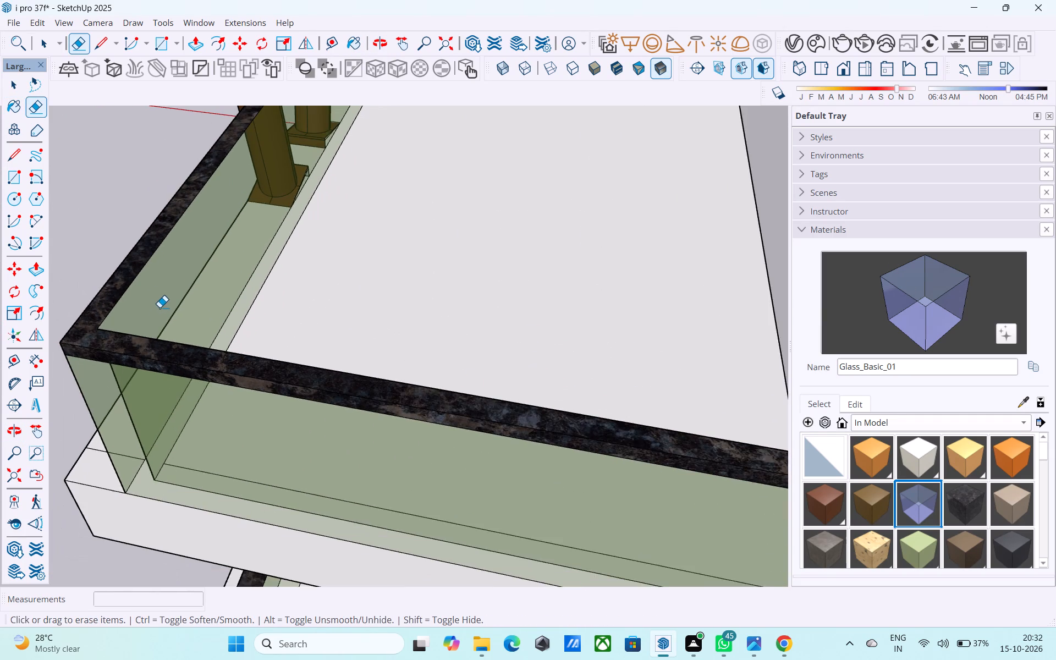
Save the model with the finished upper balcony railing.
scroll(159, 307, down, 3)
middle_drag(161, 316, 299, 179)
scroll(299, 180, down, 5)
middle_drag(205, 260, 548, 240)
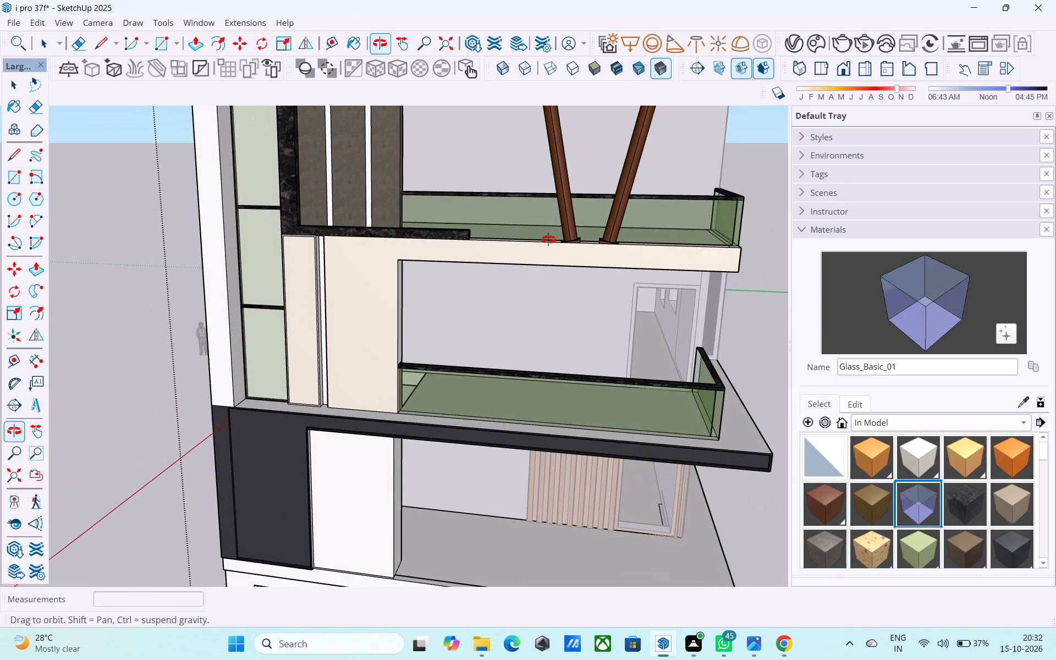
middle_drag(548, 240, 413, 272)
key(ctrl+s)
Leave the building group's editing mode and save the model again.
key(space)
scroll(415, 271, down, 4)
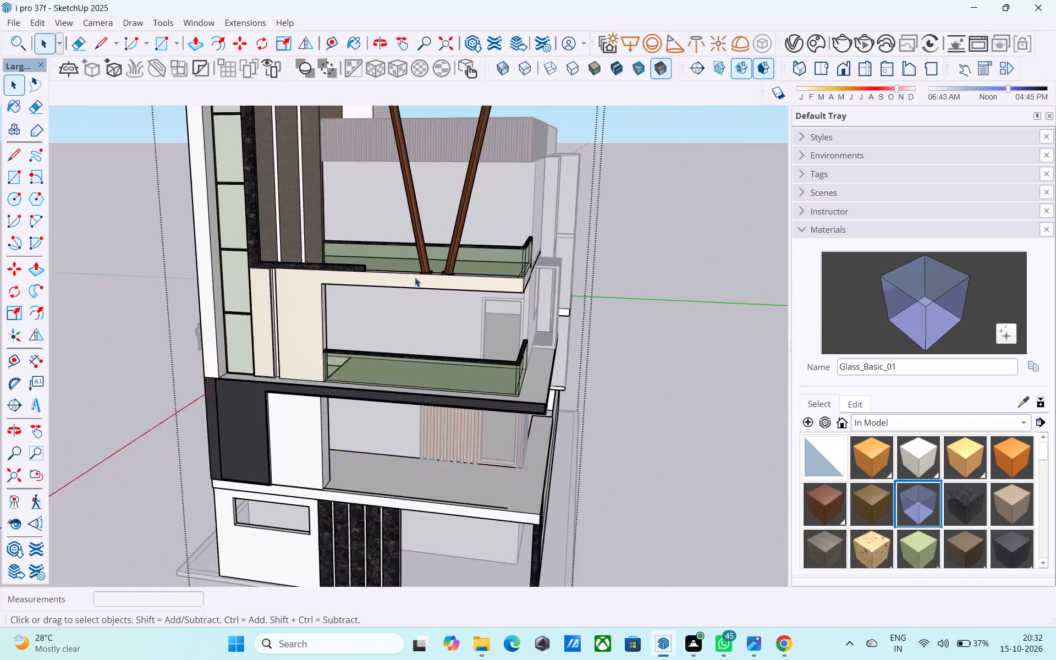
scroll(415, 277, down, 3)
middle_drag(453, 255, 438, 262)
scroll(434, 265, down, 2)
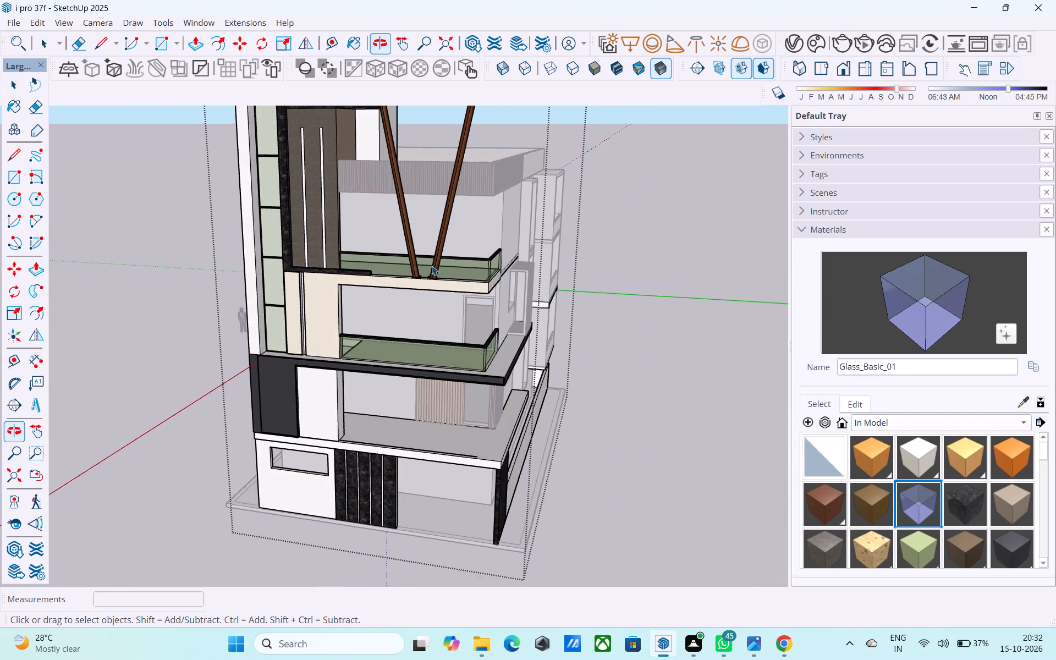
scroll(432, 266, down, 2)
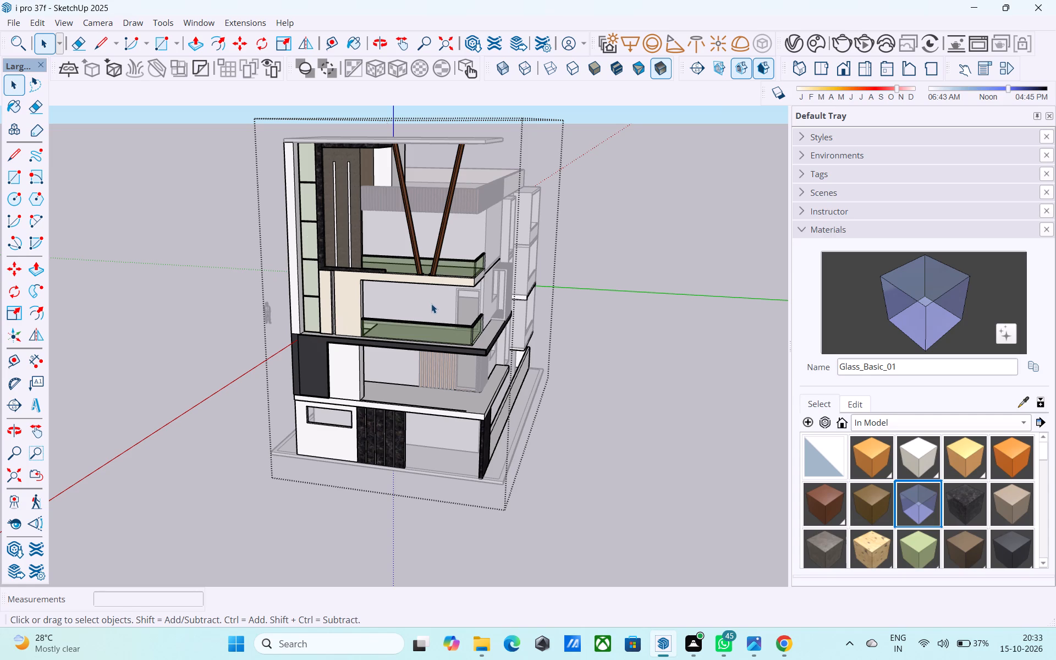
scroll(433, 301, down, 4)
middle_drag(433, 301, 416, 369)
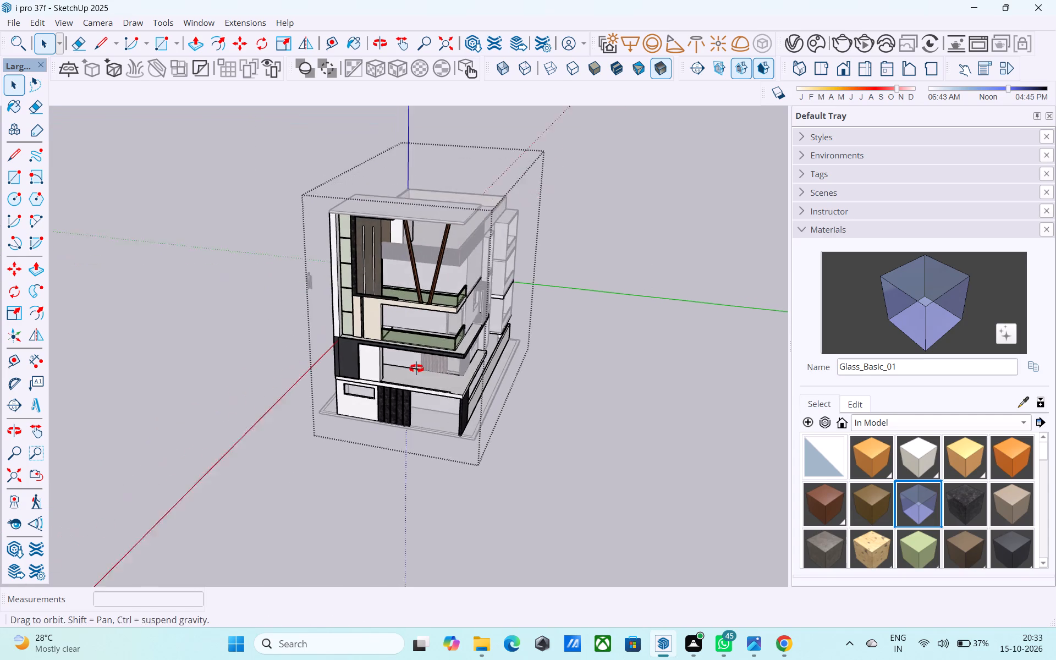
middle_drag(416, 369, 415, 372)
click(543, 272)
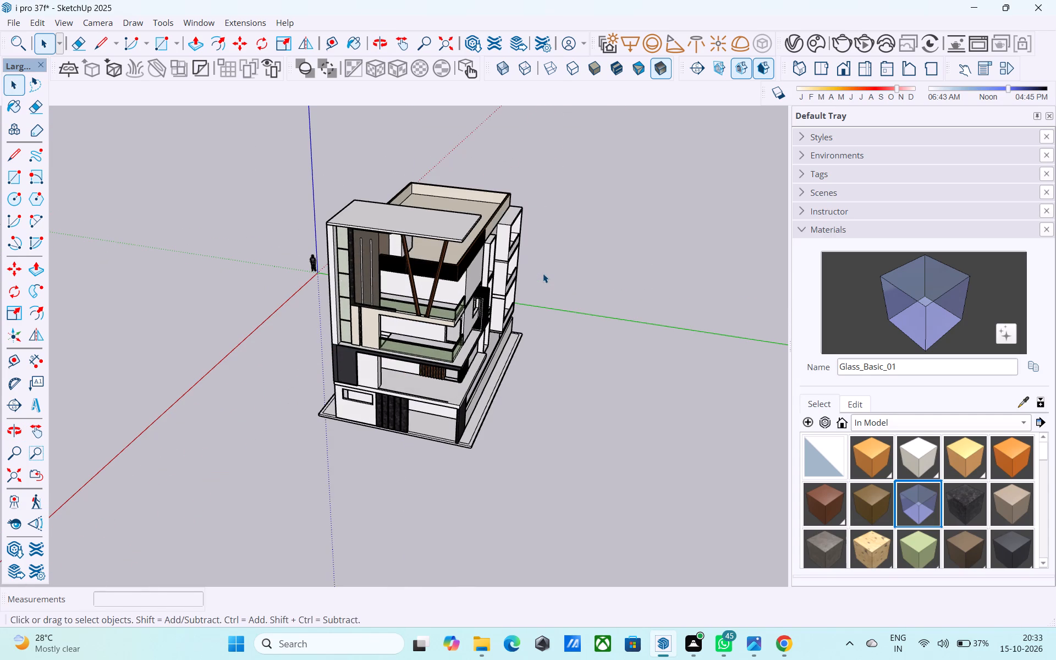
key(ctrl+s)
Examine the house exterior from the front, above and the side, including the roof slab, balconies and side wall.
middle_drag(375, 313, 437, 194)
scroll(437, 193, up, 4)
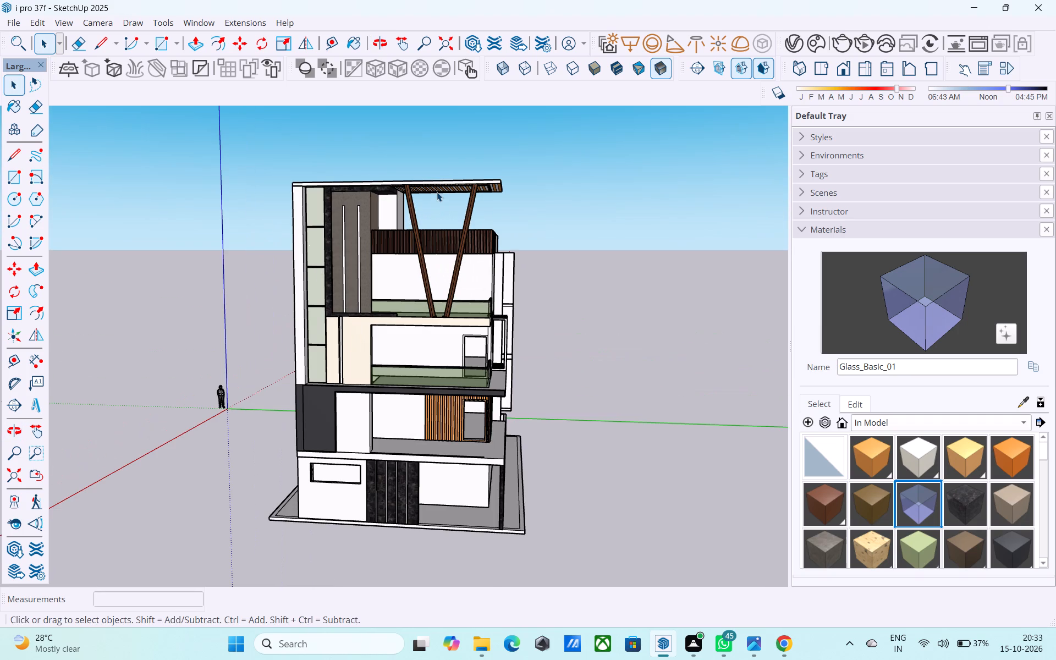
middle_drag(437, 192, 441, 317)
scroll(440, 307, up, 4)
click(443, 265)
scroll(443, 263, up, 5)
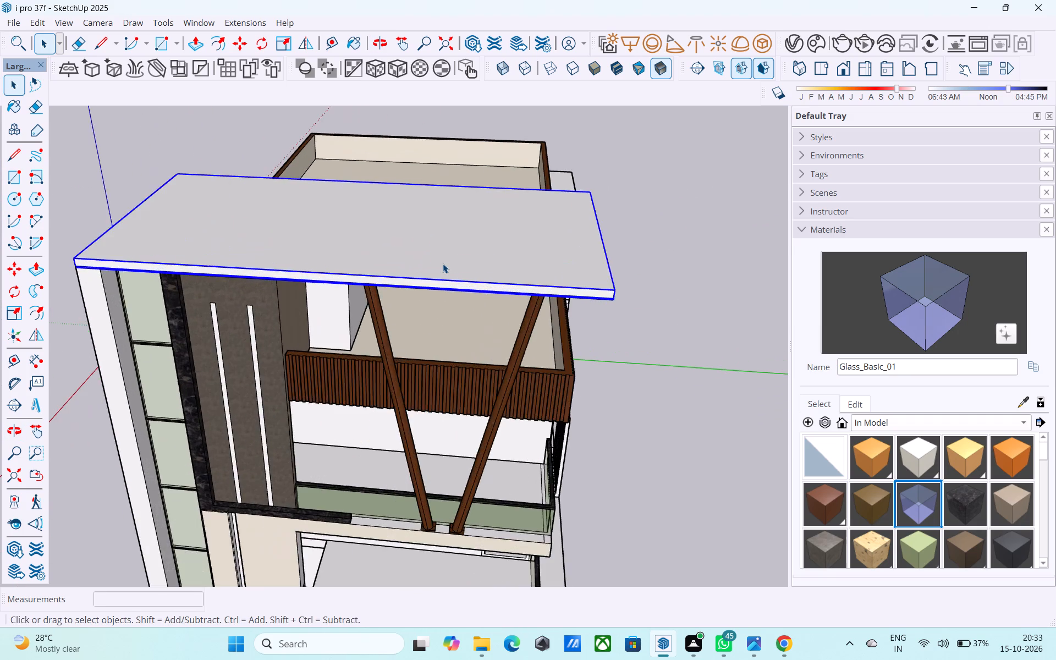
scroll(443, 263, down, 5)
middle_drag(444, 275, 299, 199)
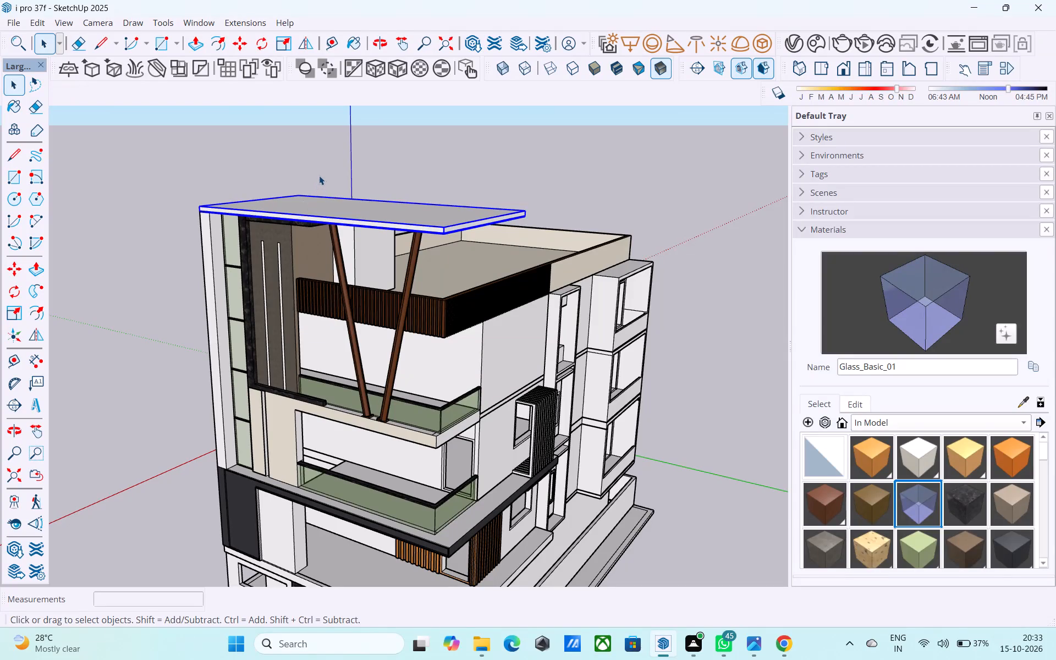
middle_drag(316, 177, 288, 159)
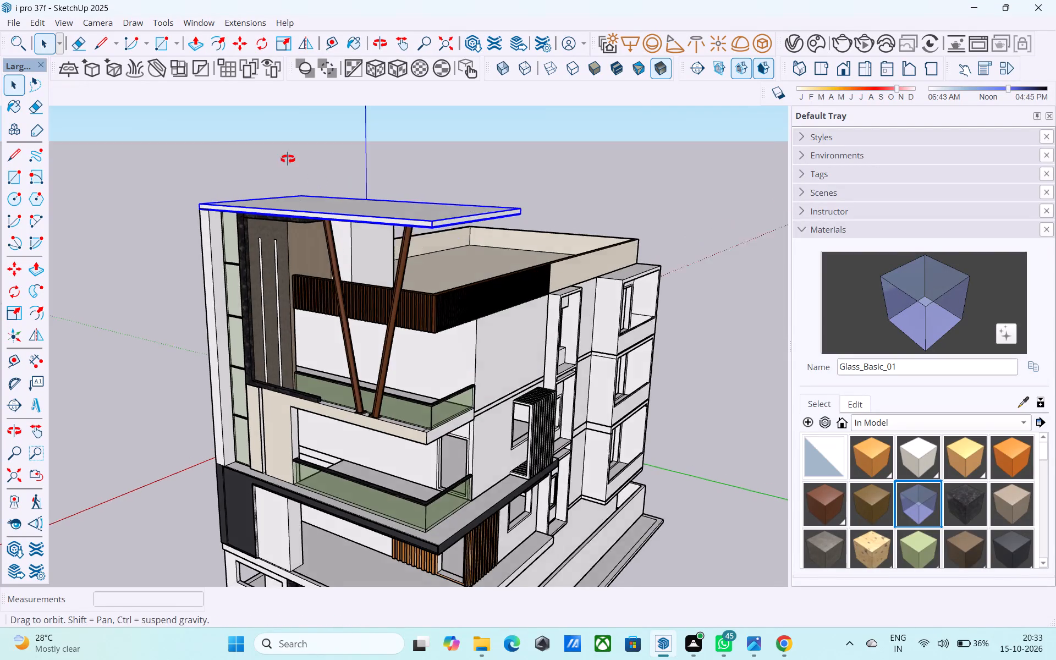
middle_drag(288, 159, 312, 152)
scroll(327, 161, down, 5)
click(598, 216)
scroll(537, 205, up, 5)
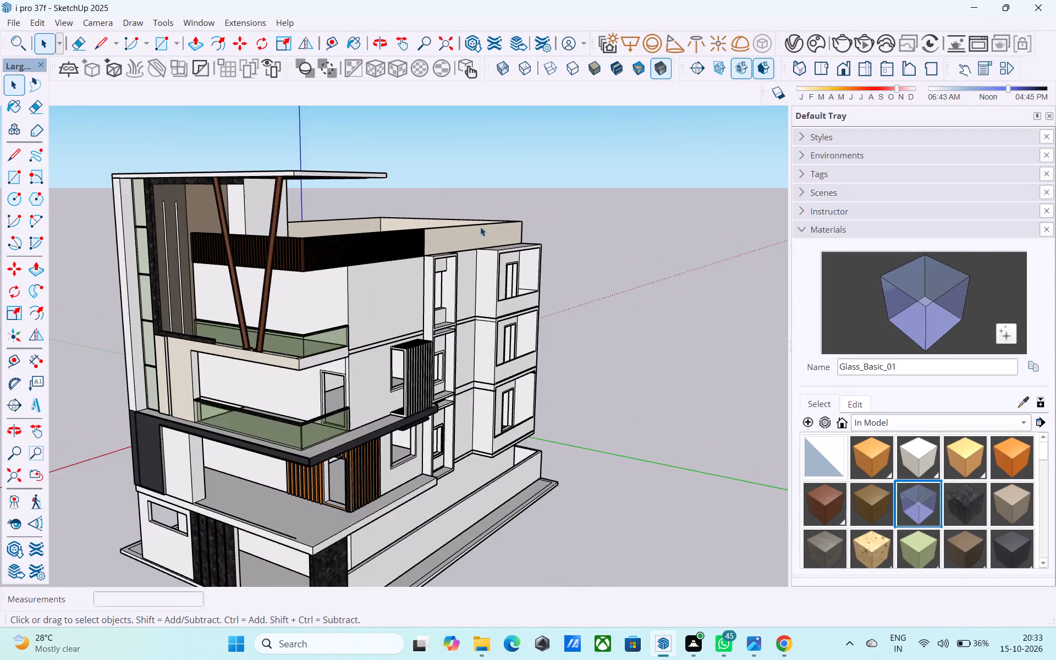
Open the wall group behind the upper balcony for editing, at the wall's outer corner beside the side railing.
scroll(480, 227, up, 2)
scroll(419, 244, down, 2)
middle_drag(410, 244, 590, 262)
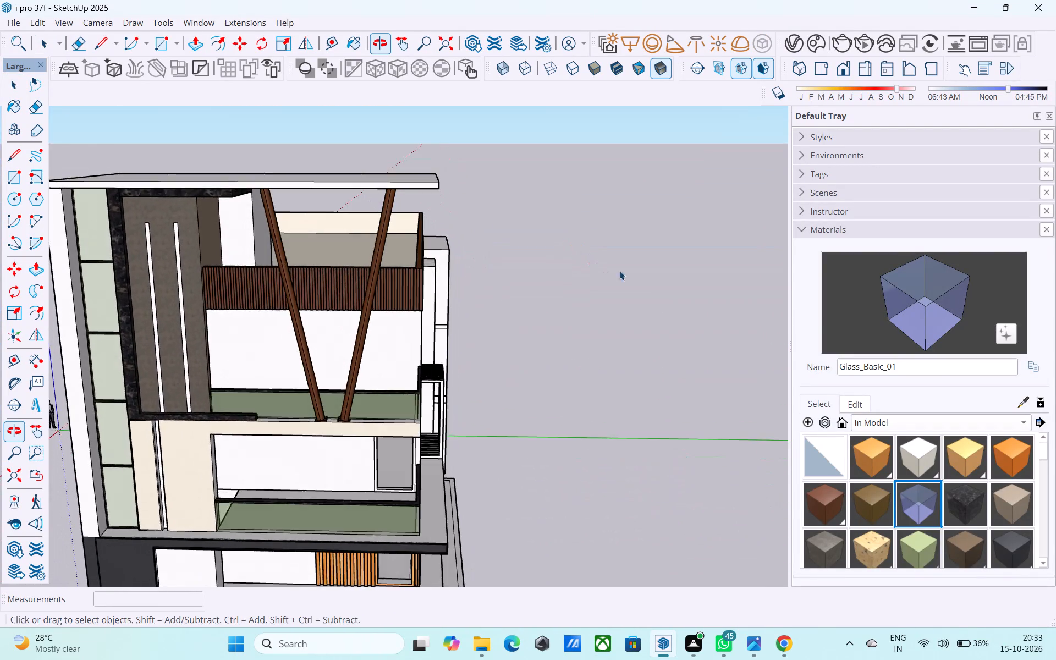
scroll(475, 337, up, 3)
middle_drag(394, 354, 474, 358)
middle_drag(465, 361, 352, 364)
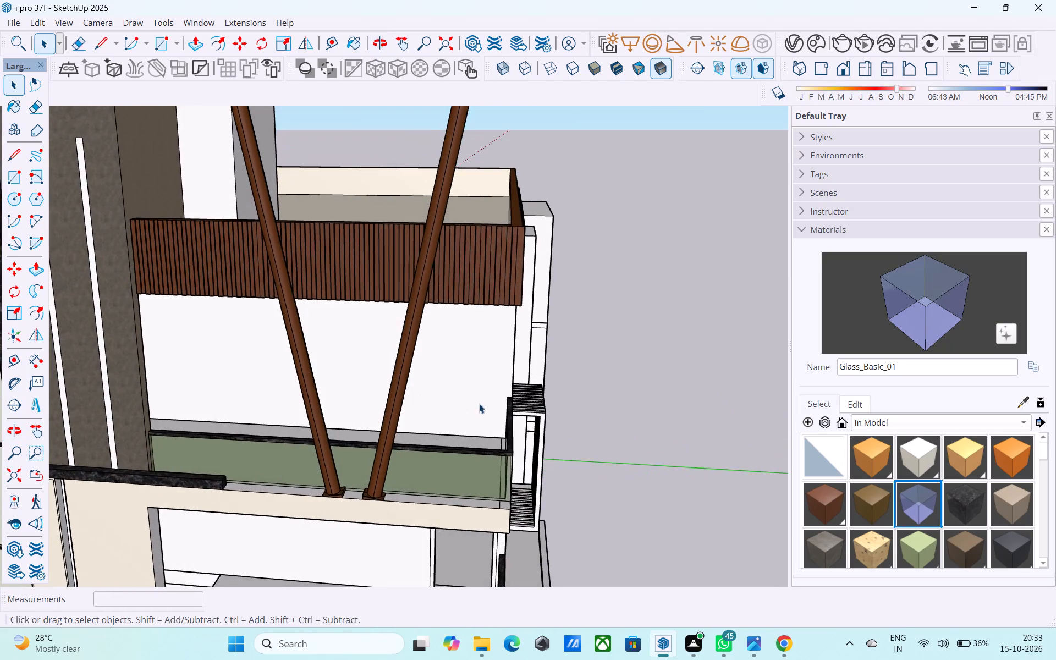
scroll(472, 395, down, 2)
middle_drag(471, 394, 492, 361)
scroll(536, 389, up, 7)
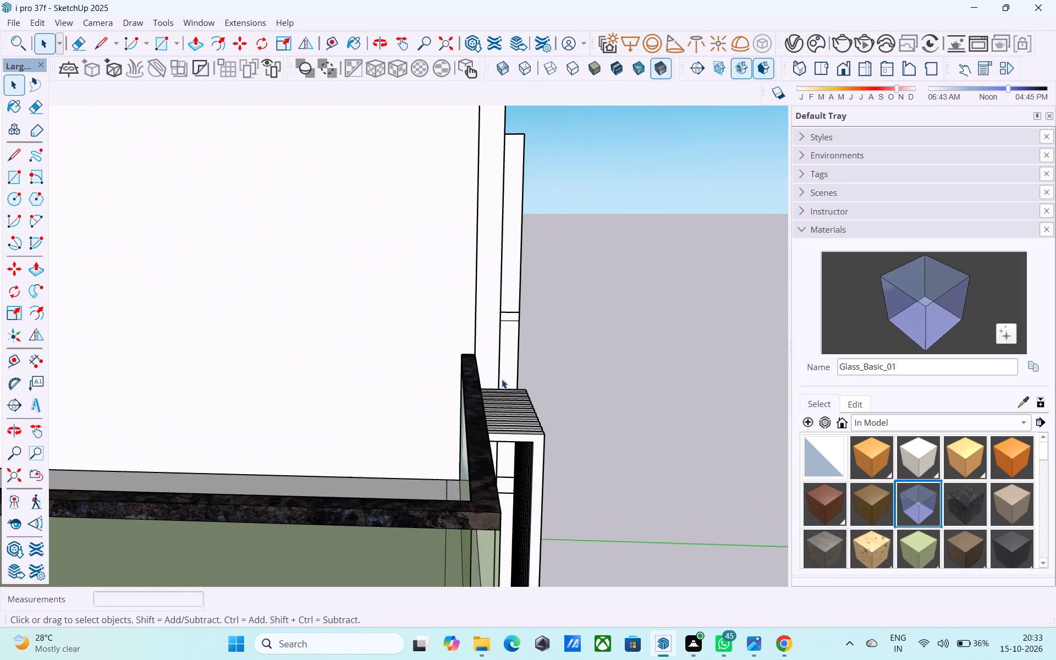
double_click(464, 330)
scroll(467, 328, up, 3)
click(475, 327)
double_click(476, 326)
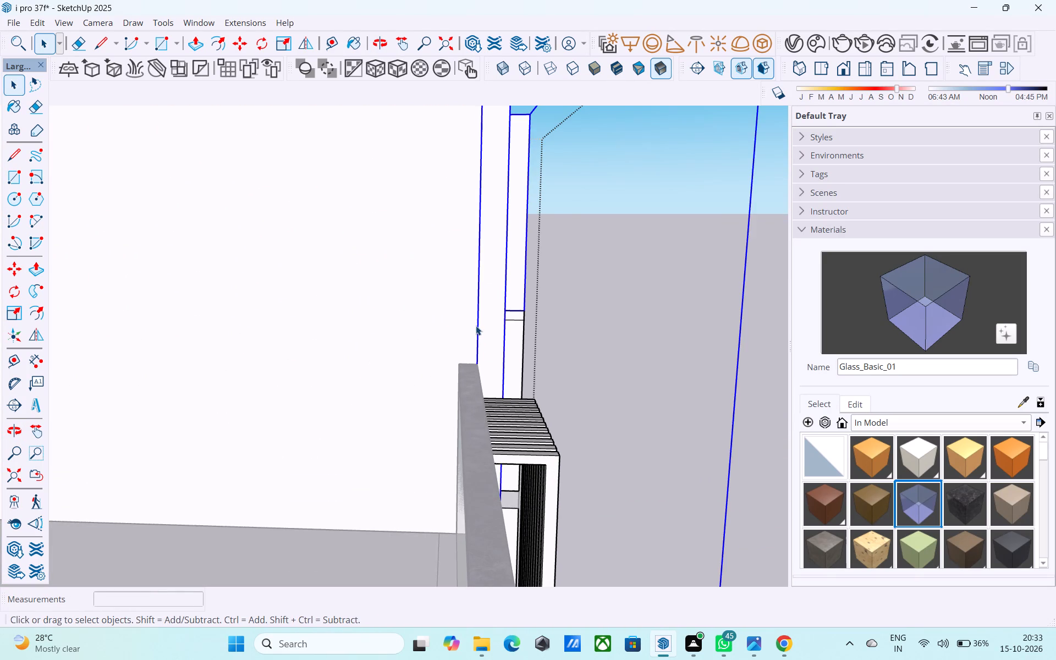
Place a vertical guide on the upper balcony's rear wall, 6" in from its outer corner edge.
click(478, 327)
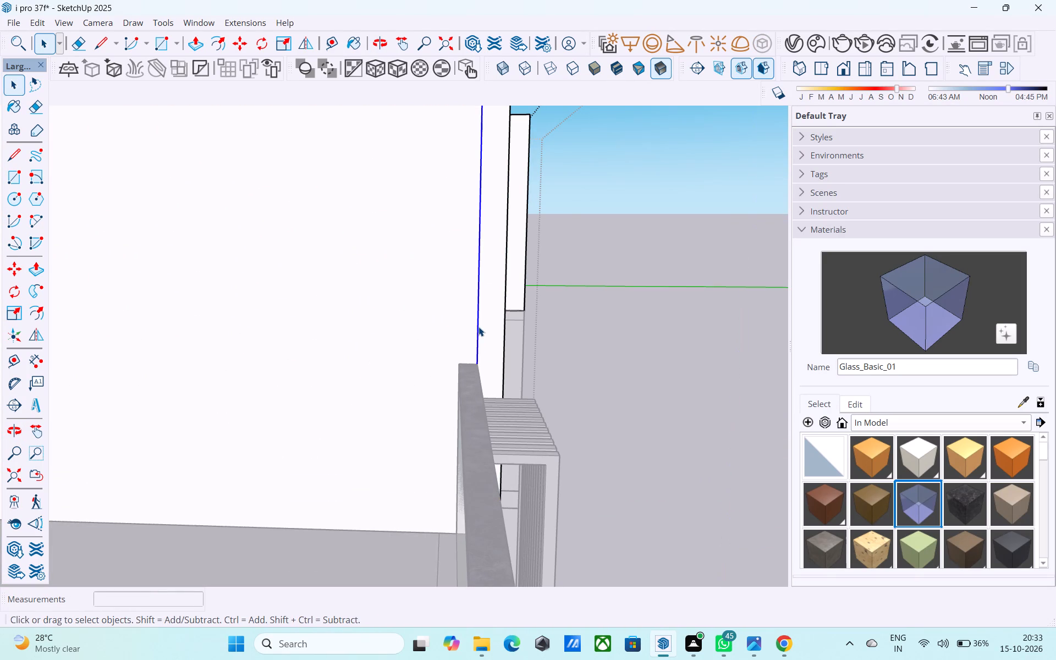
key(t)
click(479, 327)
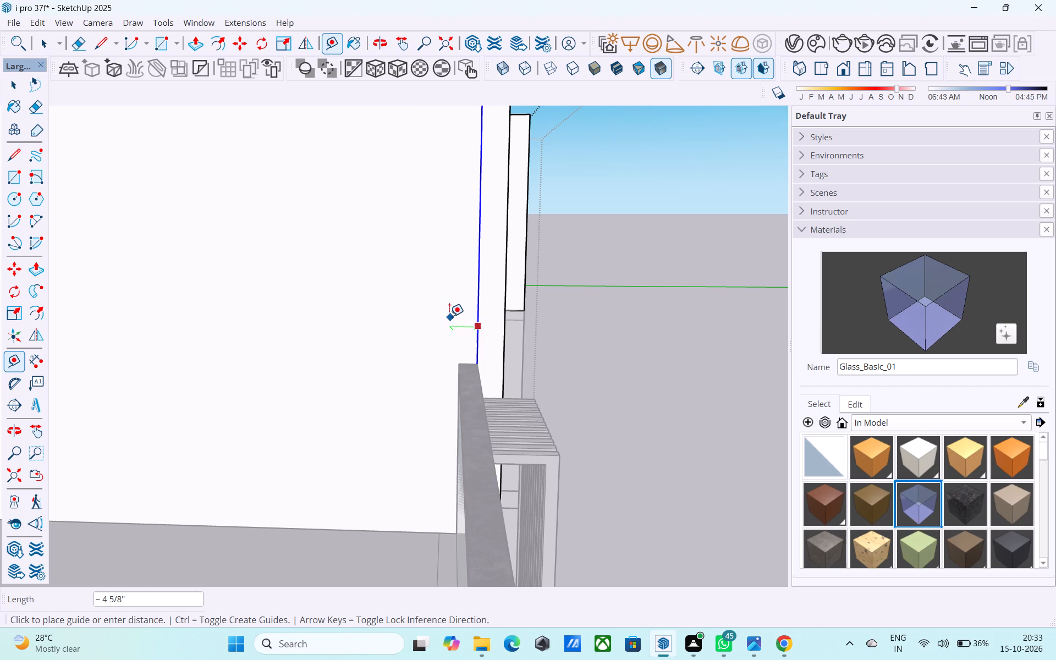
key(t)
click(479, 271)
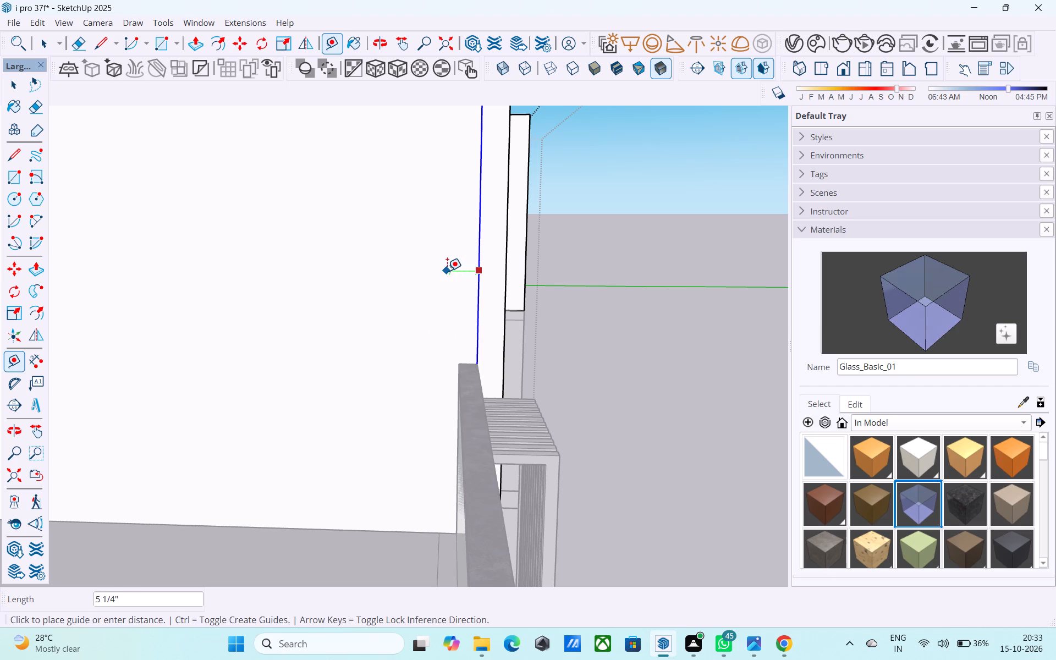
key(space)
click(447, 271)
scroll(468, 277, up, 3)
key(t)
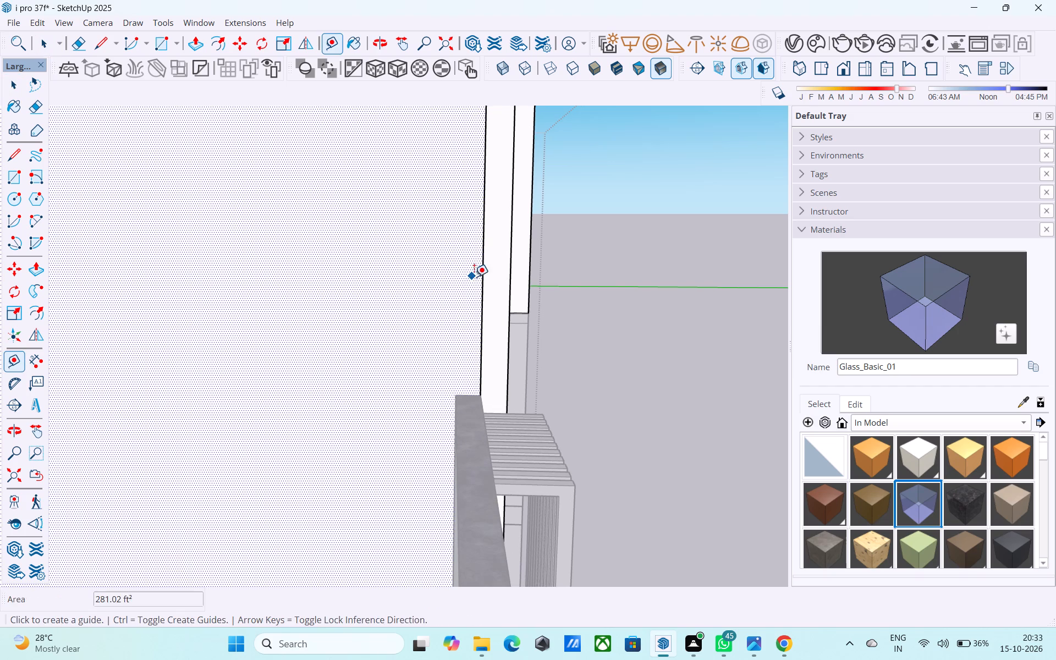
click(483, 278)
scroll(453, 283, up, 1)
middle_drag(444, 288, 345, 361)
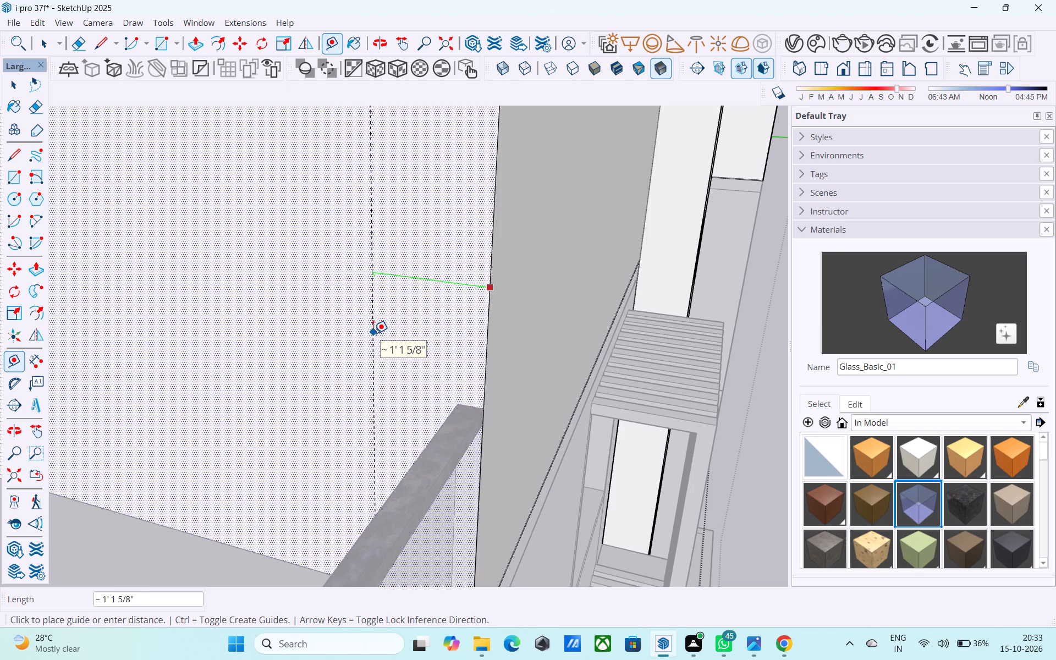
text(6")
key(Return)
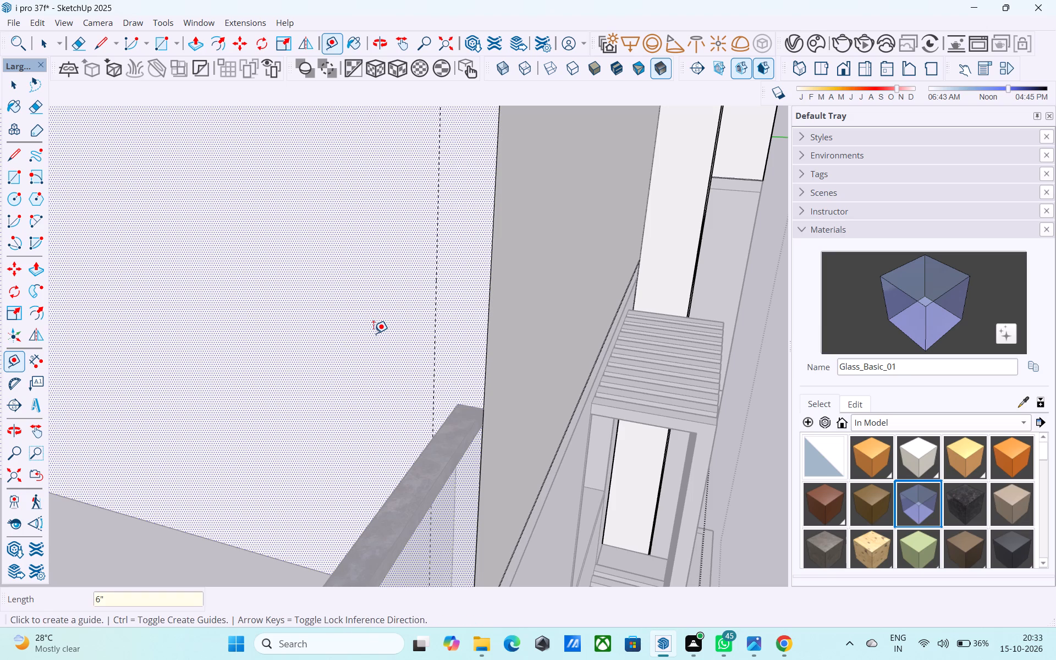
Draw a 7' by 4' door rectangle on the upper balcony wall, starting where the guide meets the floor.
middle_drag(414, 359, 491, 392)
key(r)
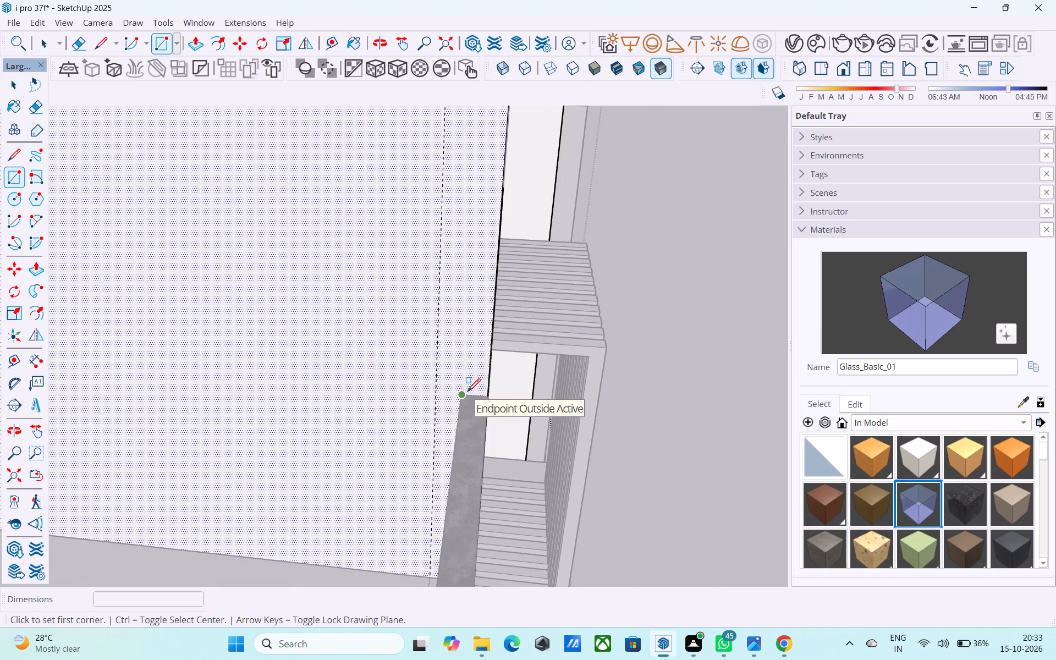
shift+middle_drag(468, 393, 536, 380)
middle_drag(486, 508, 510, 385)
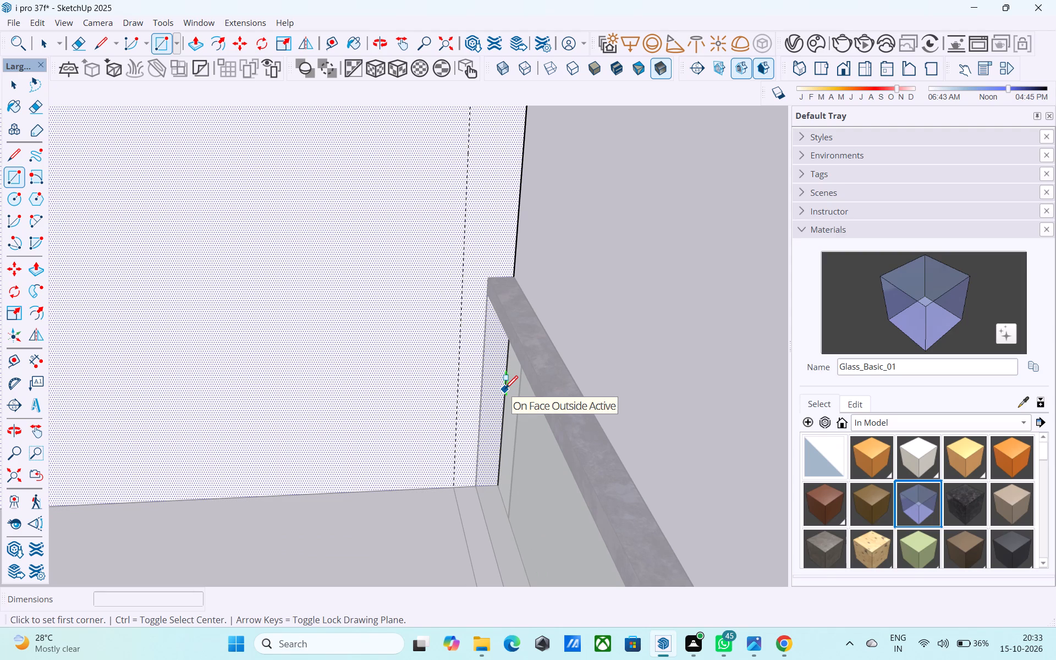
click(455, 488)
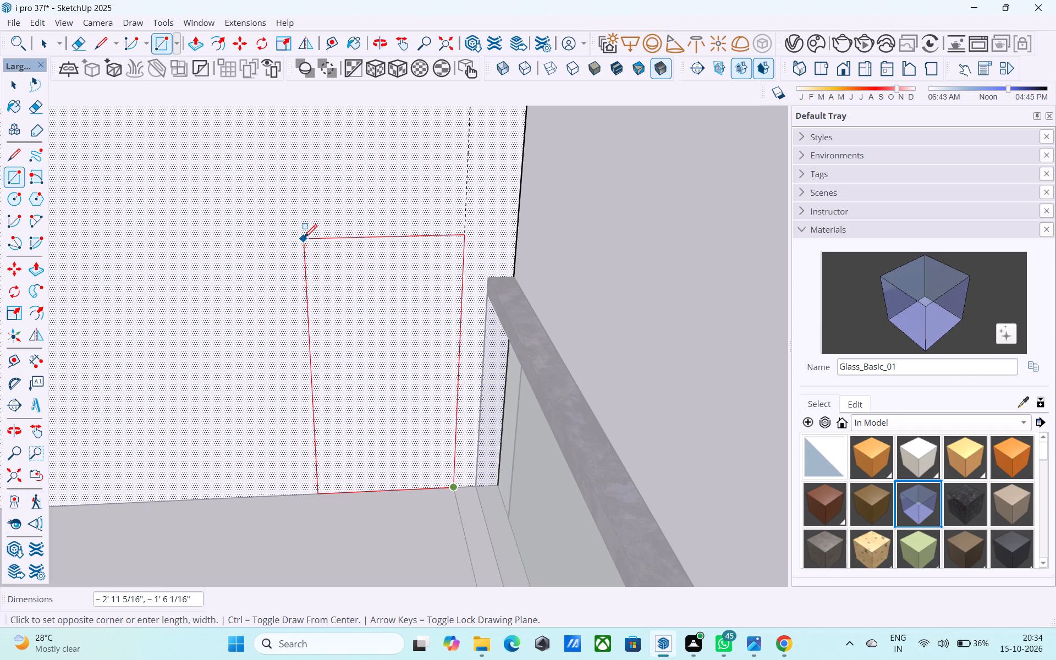
key(7)
text(',4')
key(Return)
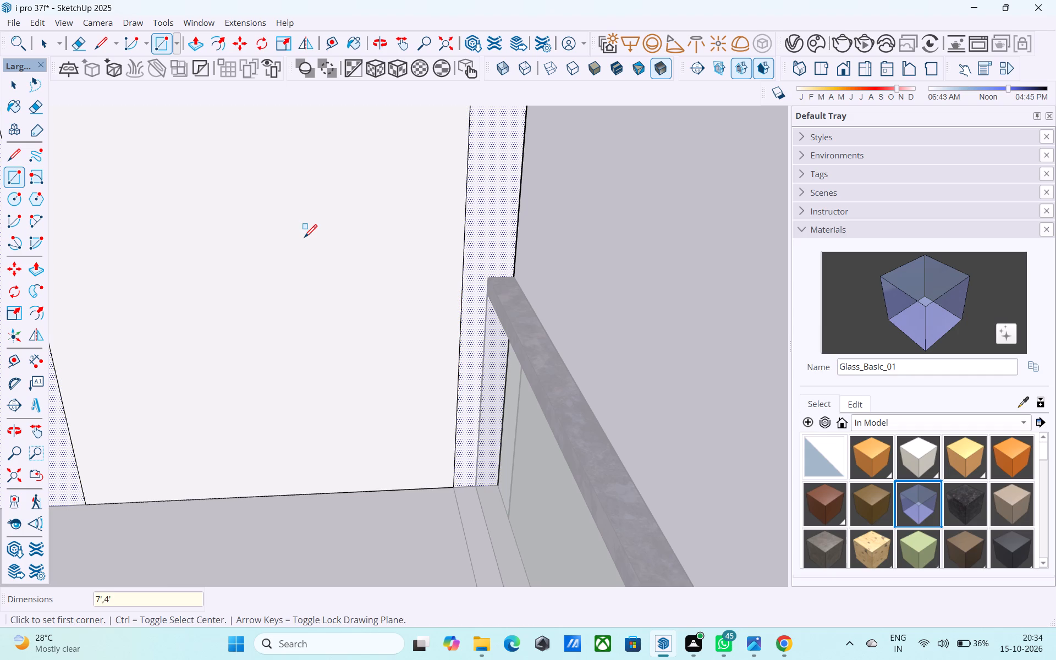
Offset the door rectangle's outline 3" inward to form the door frame.
scroll(326, 266, down, 6)
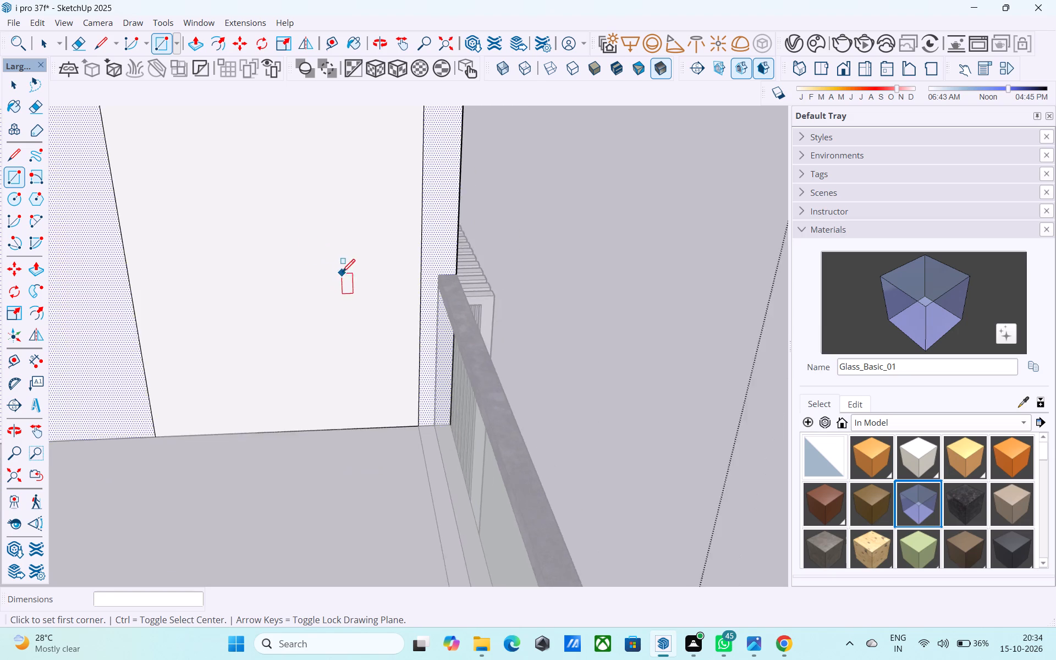
scroll(342, 273, down, 10)
scroll(338, 295, up, 1)
middle_drag(338, 295, 343, 322)
key(space)
click(339, 288)
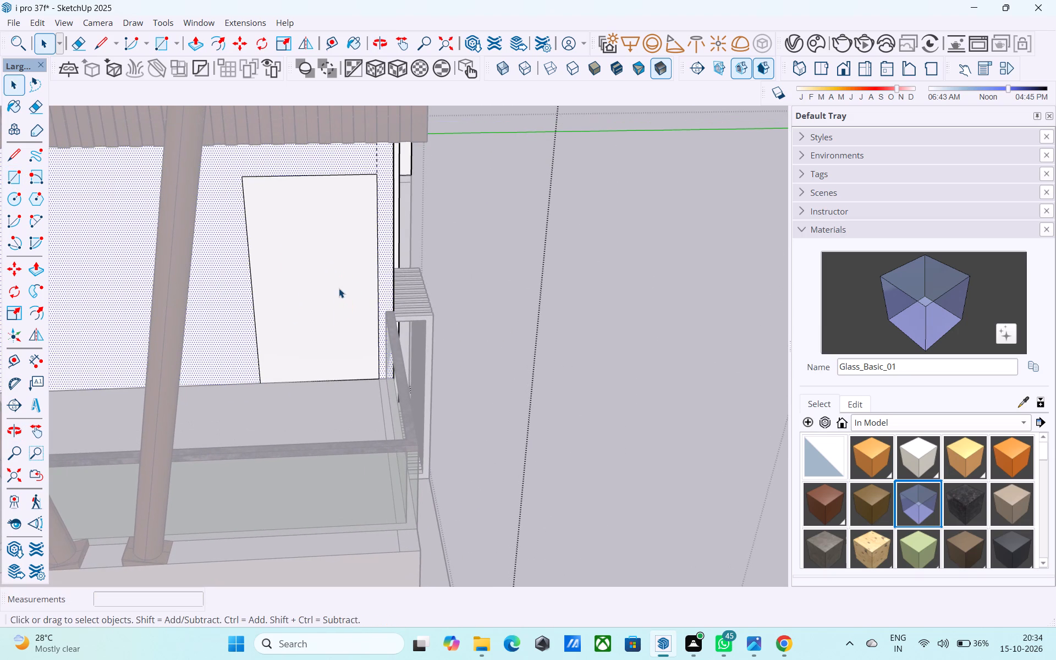
scroll(339, 288, up, 3)
key(f)
click(339, 288)
key(3)
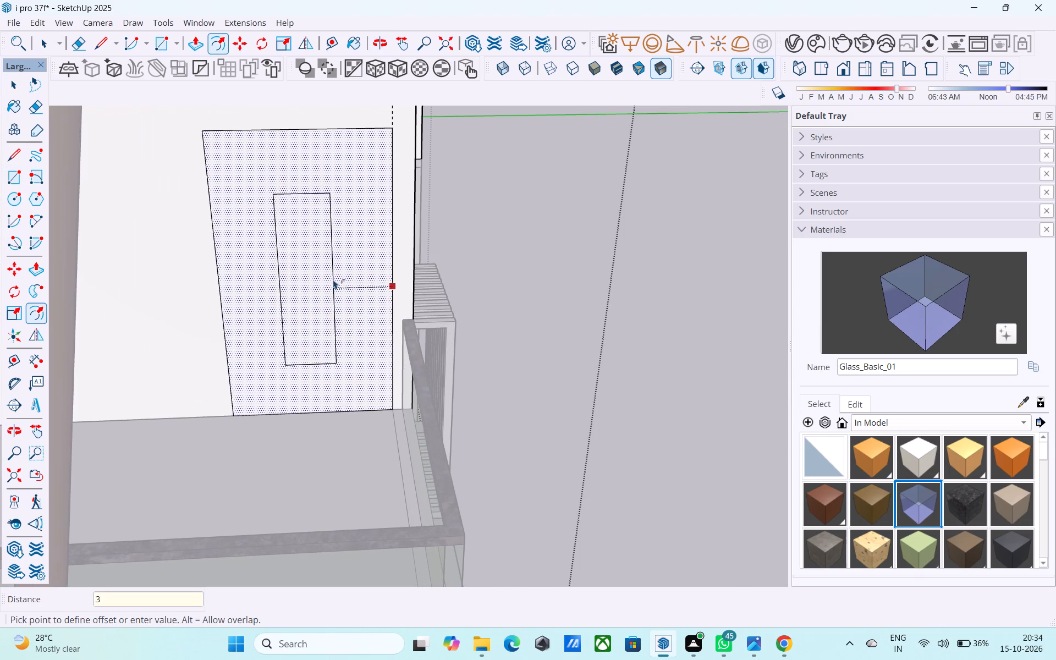
key(shift+quotedbl)
key(Return)
Push the inner door face about 9 1/2" through the wall to cut the upper balcony's door opening.
key(space)
click(333, 277)
key(p)
click(332, 277)
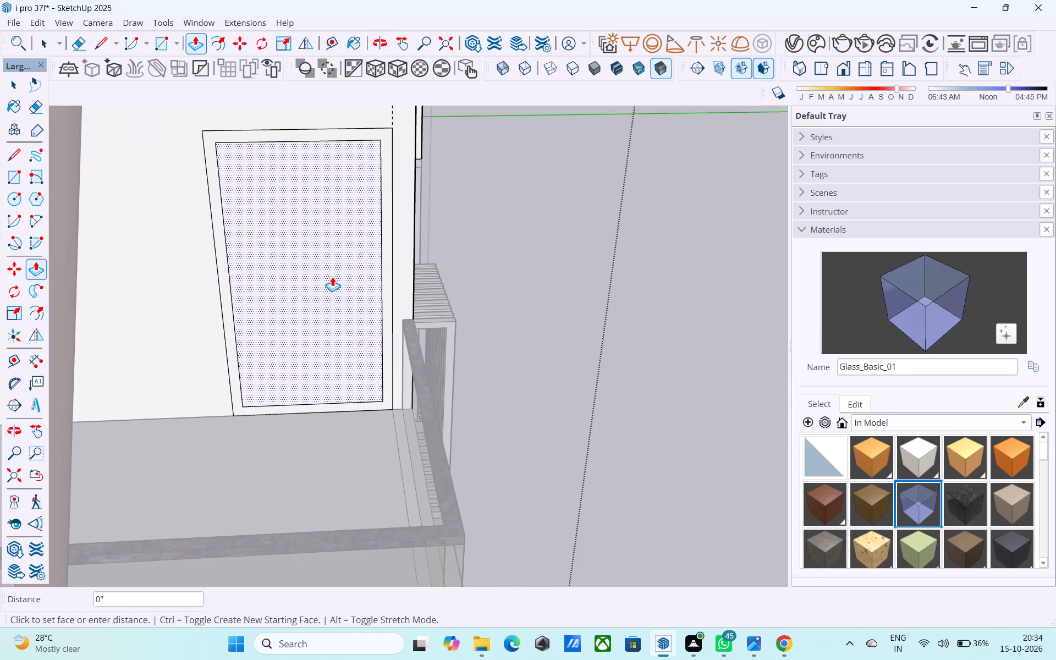
right_drag(329, 237, 204, 196)
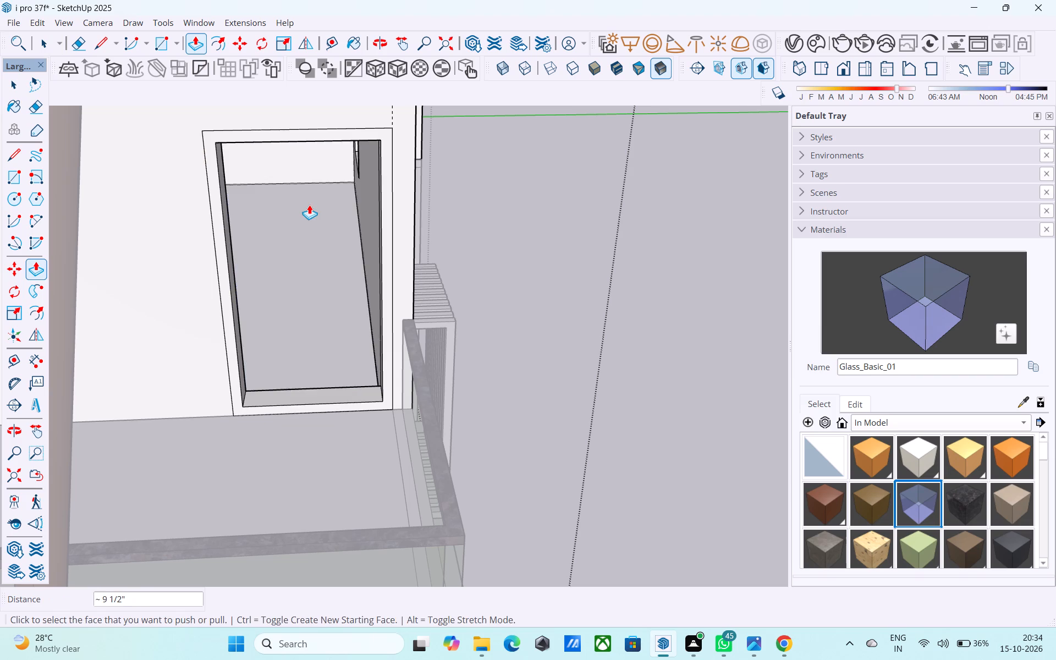
click(309, 205)
Examine the front facade, comparing the new upper balcony door opening with the door openings on the floors below.
scroll(309, 205, down, 5)
middle_drag(303, 242, 300, 180)
scroll(299, 189, down, 5)
middle_drag(298, 282, 291, 250)
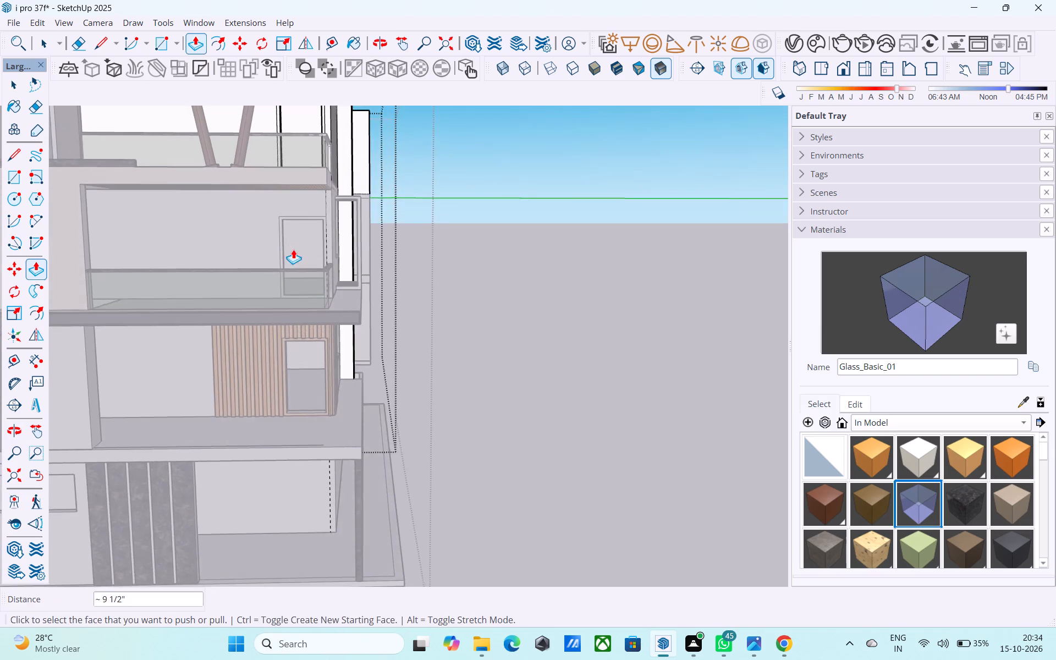
scroll(293, 251, down, 5)
middle_drag(293, 254, 292, 283)
scroll(290, 300, down, 4)
middle_drag(376, 257, 385, 221)
scroll(270, 299, up, 8)
scroll(296, 300, down, 2)
middle_drag(296, 300, 266, 298)
scroll(267, 300, down, 5)
scroll(269, 299, up, 5)
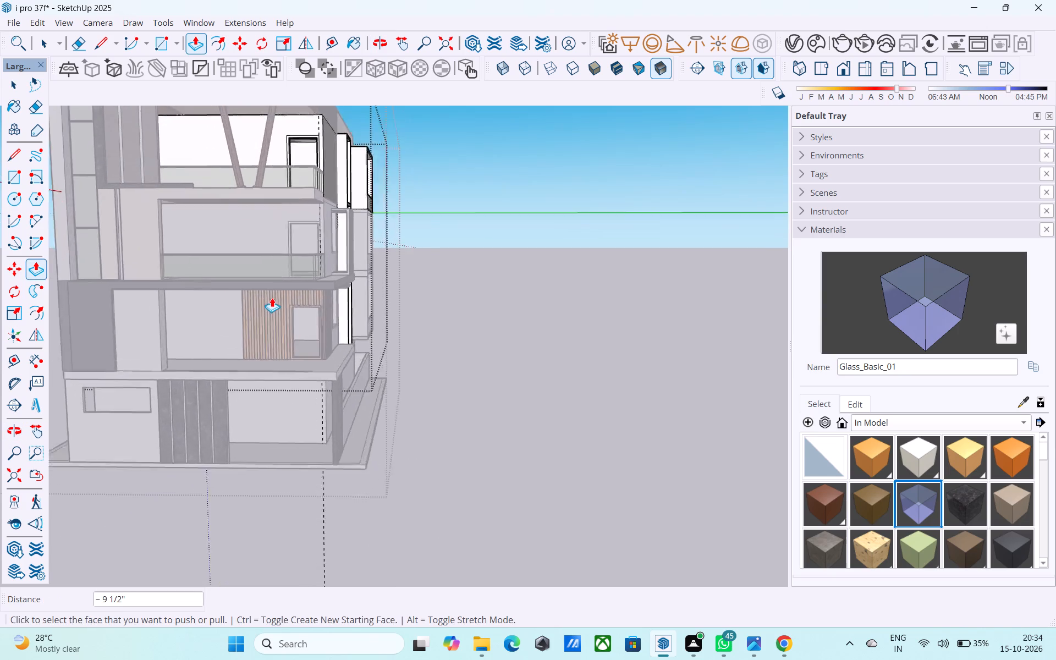
scroll(272, 298, up, 2)
Save the model with the new door opening and leave the wall group's editing mode.
key(space)
key(ctrl+s)
scroll(271, 295, down, 5)
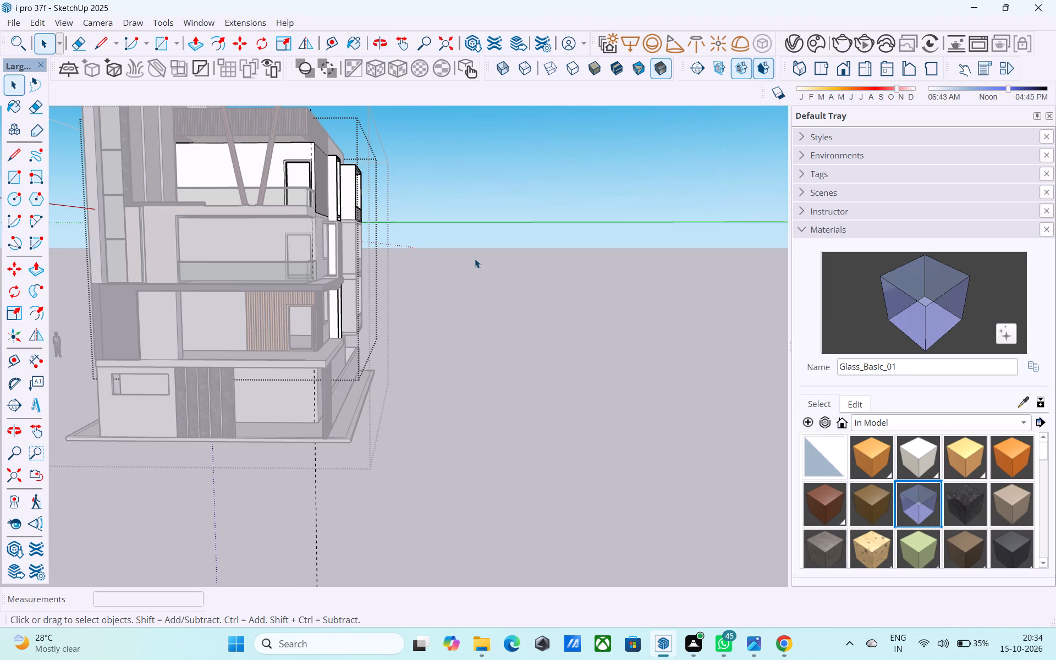
click(479, 258)
middle_drag(358, 251, 375, 246)
click(493, 241)
Examine the front facade's balconies, door openings and the blank wall beside the wood slats on the first floor.
middle_drag(337, 283, 345, 272)
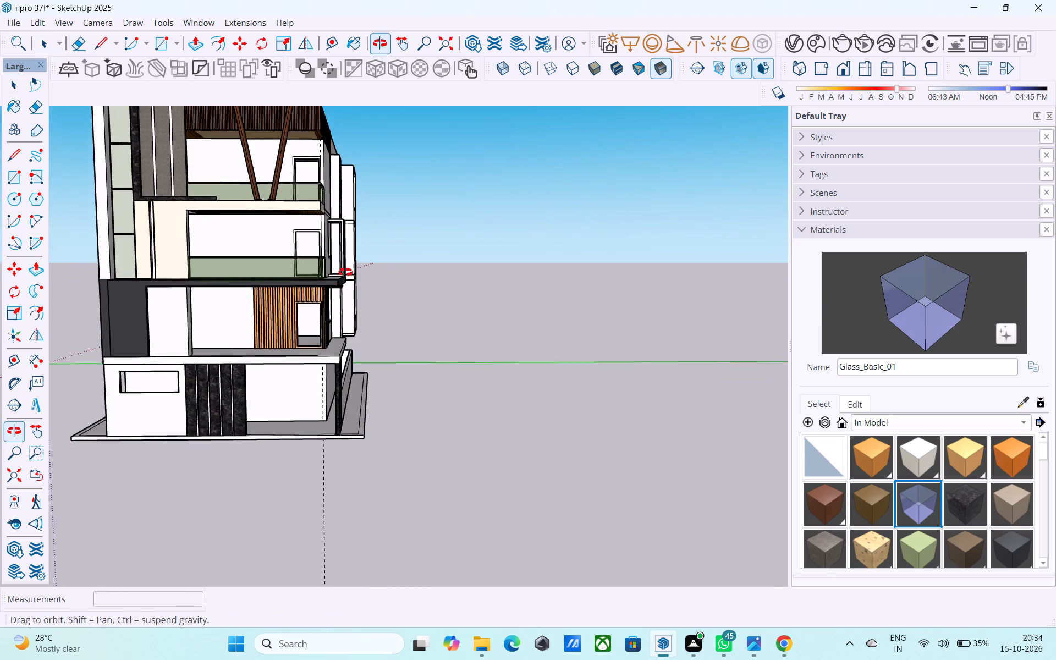
middle_drag(345, 272, 355, 256)
scroll(270, 237, up, 4)
middle_drag(271, 235, 268, 293)
scroll(268, 293, down, 2)
middle_drag(268, 293, 227, 292)
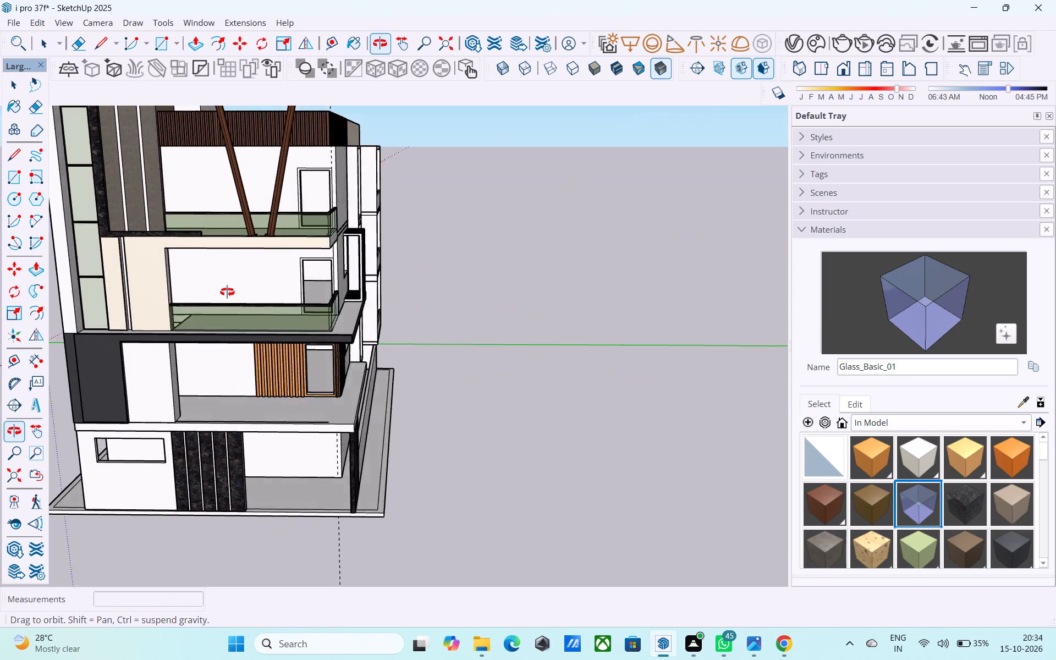
middle_drag(227, 292, 210, 213)
scroll(213, 288, up, 3)
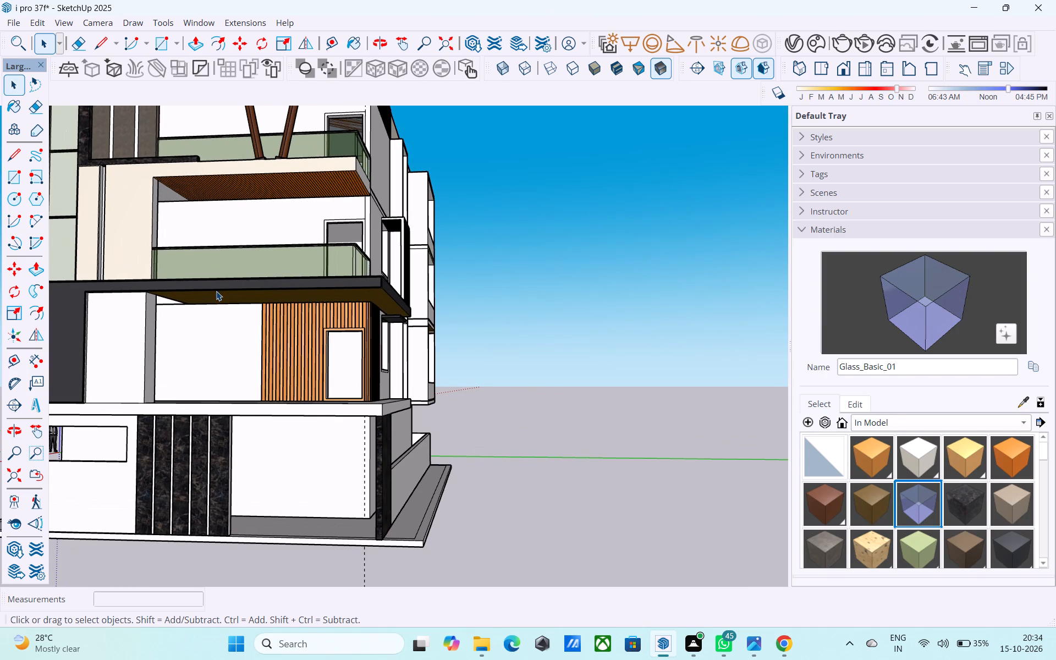
middle_drag(262, 327, 309, 357)
scroll(261, 376, up, 4)
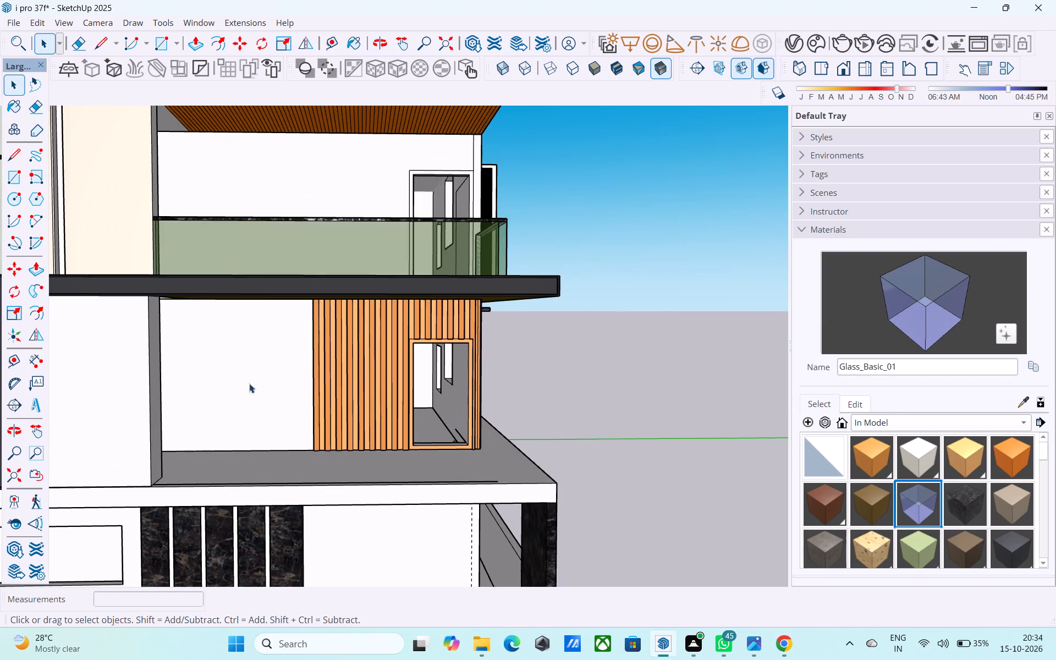
middle_drag(218, 415, 182, 380)
shift+middle_drag(152, 398, 251, 373)
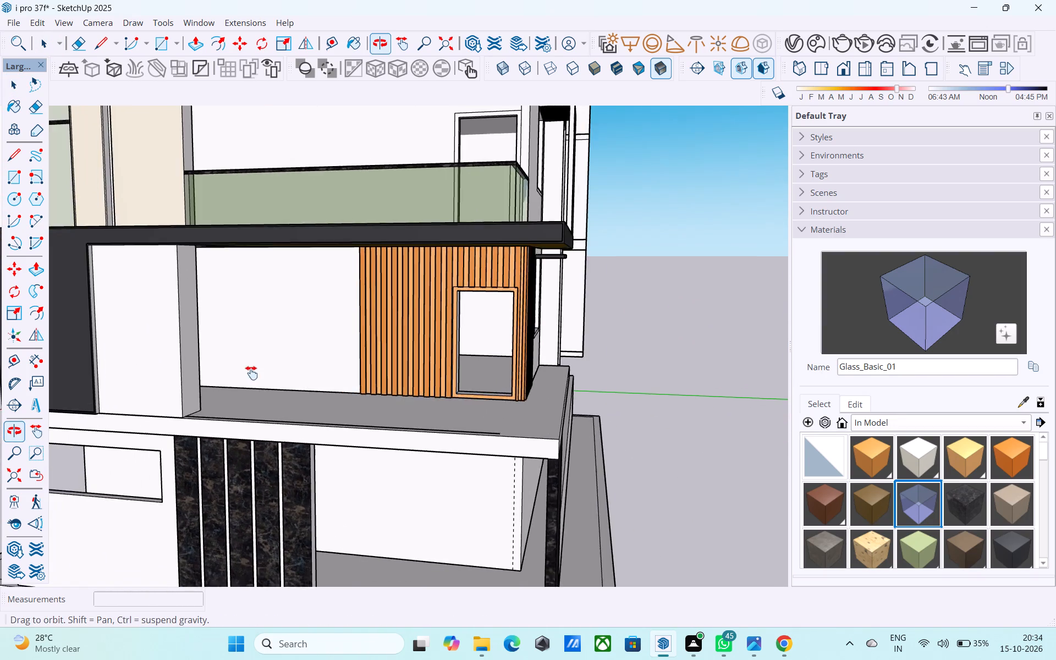
shift+middle_drag(251, 373, 252, 380)
scroll(249, 403, up, 4)
Open the first-floor wall group for editing and select the blank white face beside the wood slat cladding.
click(248, 393)
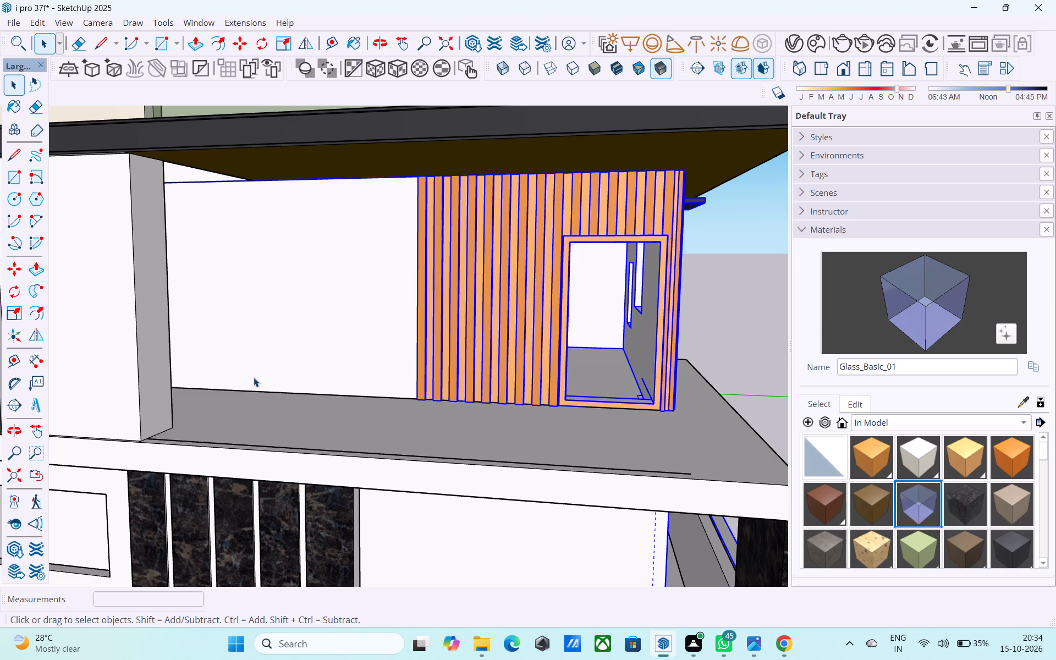
double_click(255, 373)
middle_drag(257, 369, 278, 377)
scroll(275, 378, up, 4)
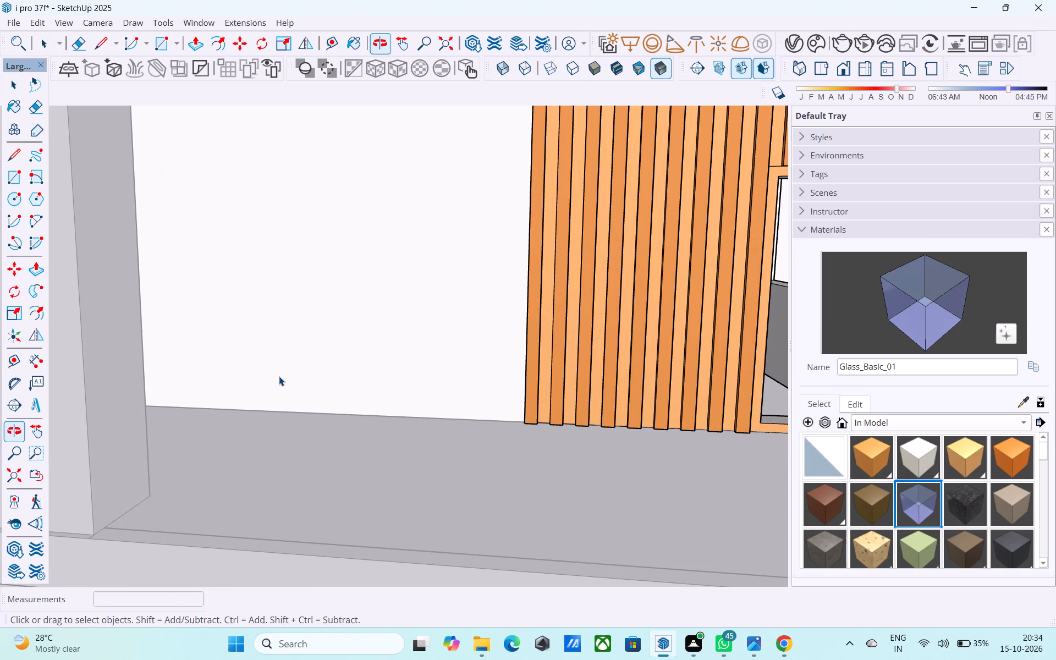
scroll(284, 370, down, 2)
middle_drag(284, 370, 287, 408)
double_click(298, 393)
middle_drag(311, 372, 262, 333)
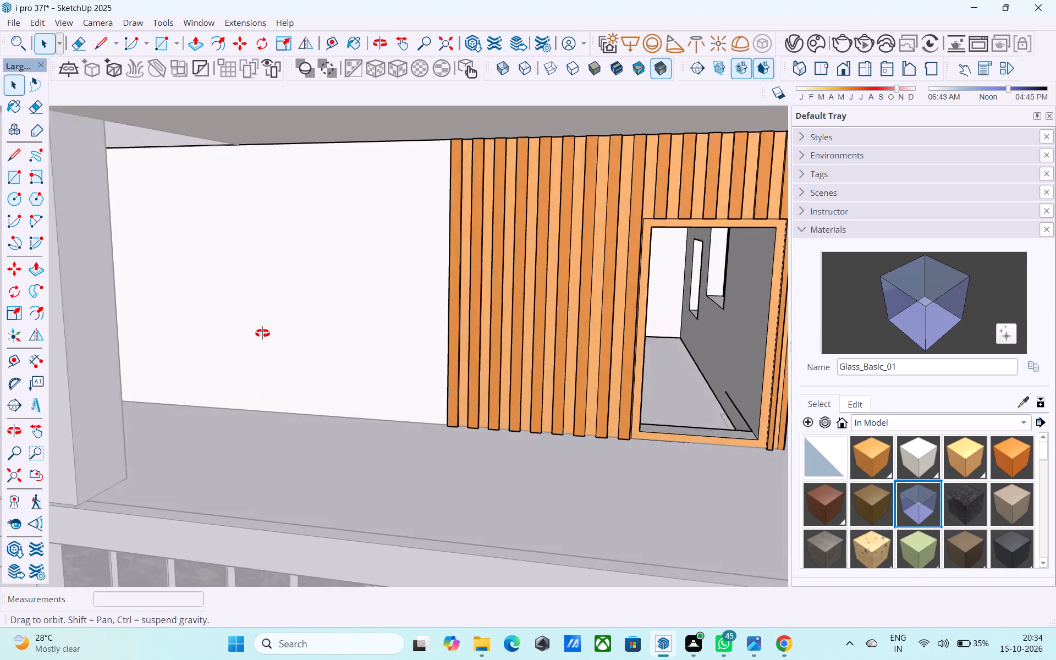
middle_drag(262, 333, 242, 321)
click(354, 284)
scroll(353, 285, down, 4)
middle_drag(240, 331, 290, 370)
scroll(339, 407, up, 2)
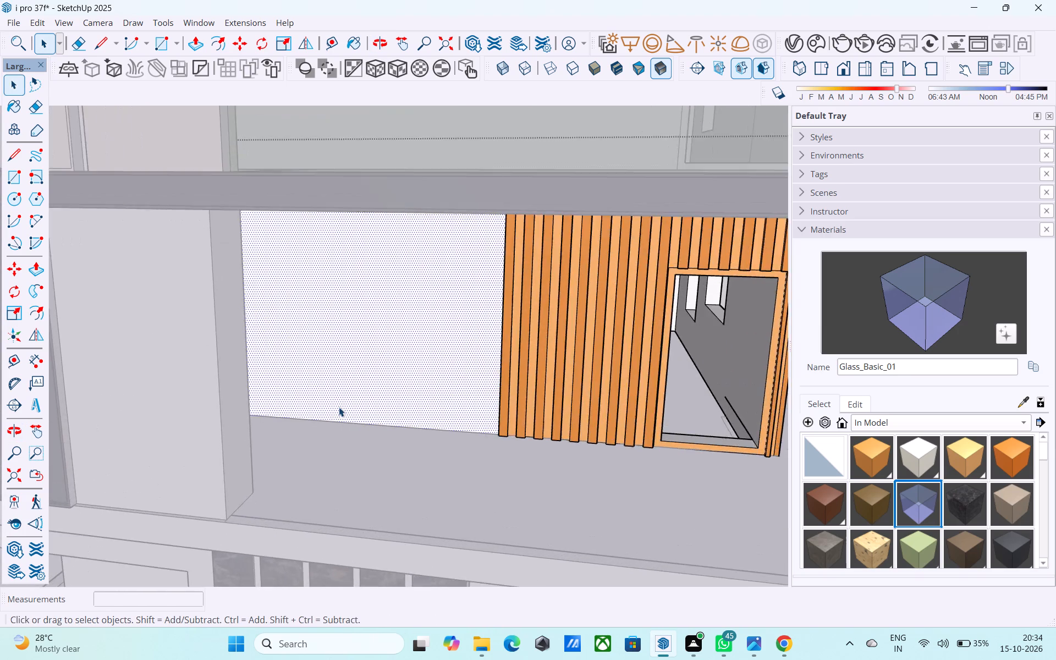
scroll(339, 408, down, 3)
shift+middle_drag(339, 409, 350, 394)
scroll(347, 398, up, 3)
middle_drag(337, 405, 324, 407)
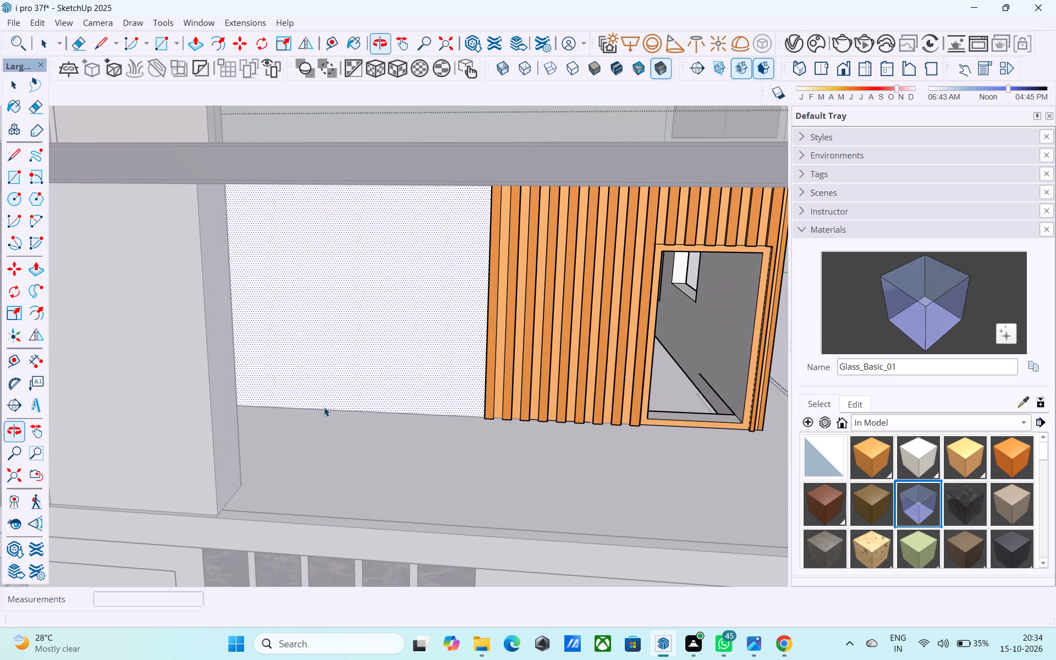
Draw a floor line about 7' 6" long from the column's inner base corner to the blank wall's bottom edge.
key(l)
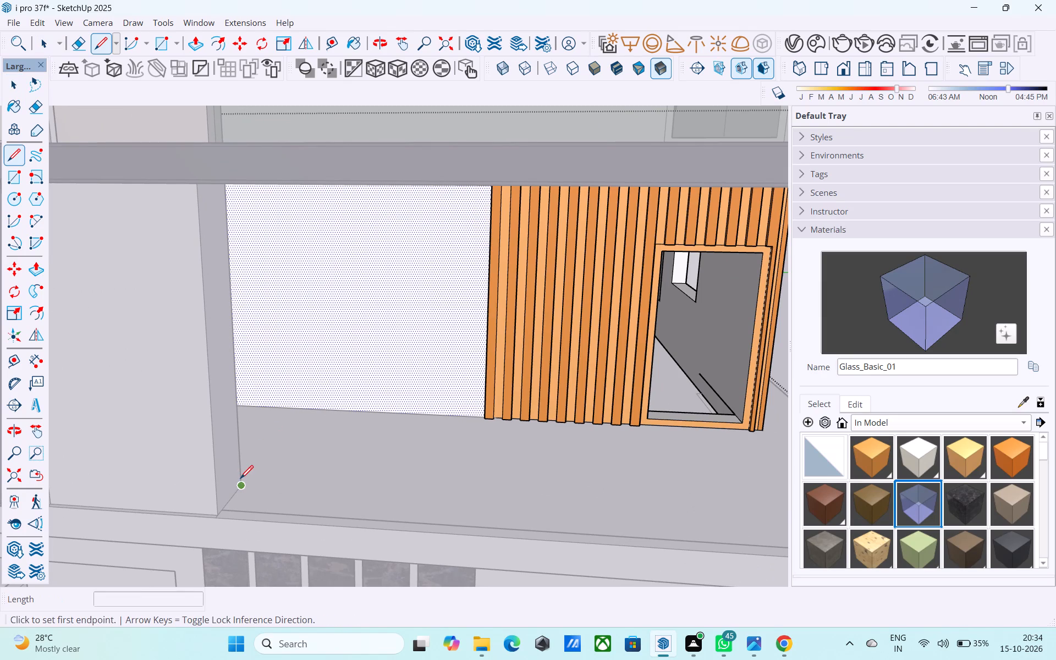
click(240, 480)
click(305, 411)
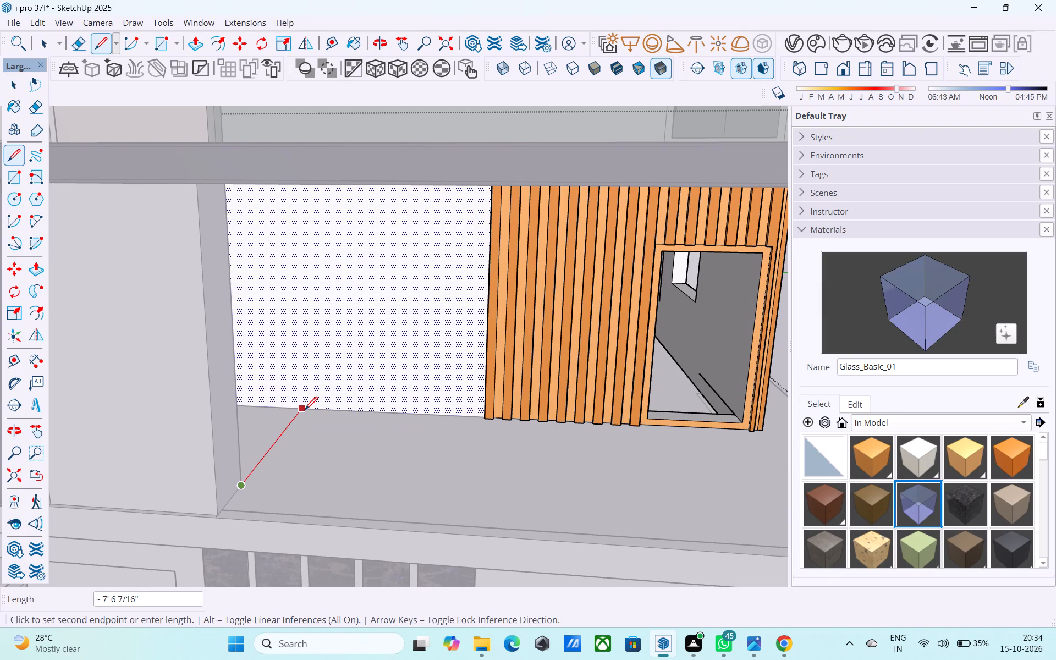
Draw a 7' by 4' door rectangle on the blank wall face, starting from the floor line's end.
key(r)
click(301, 408)
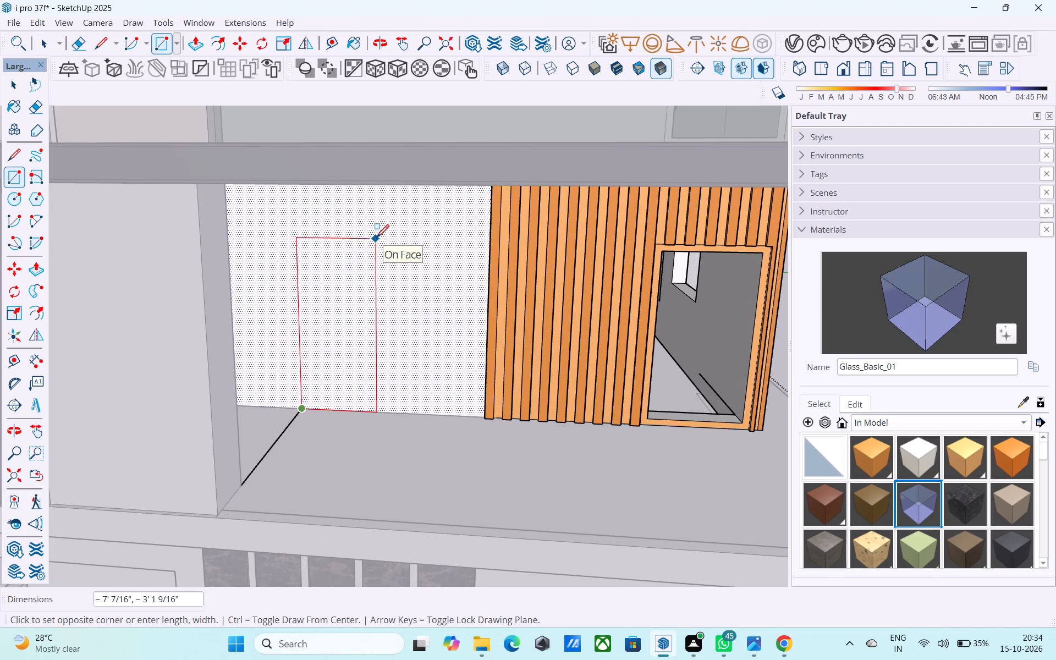
scroll(376, 239, down, 3)
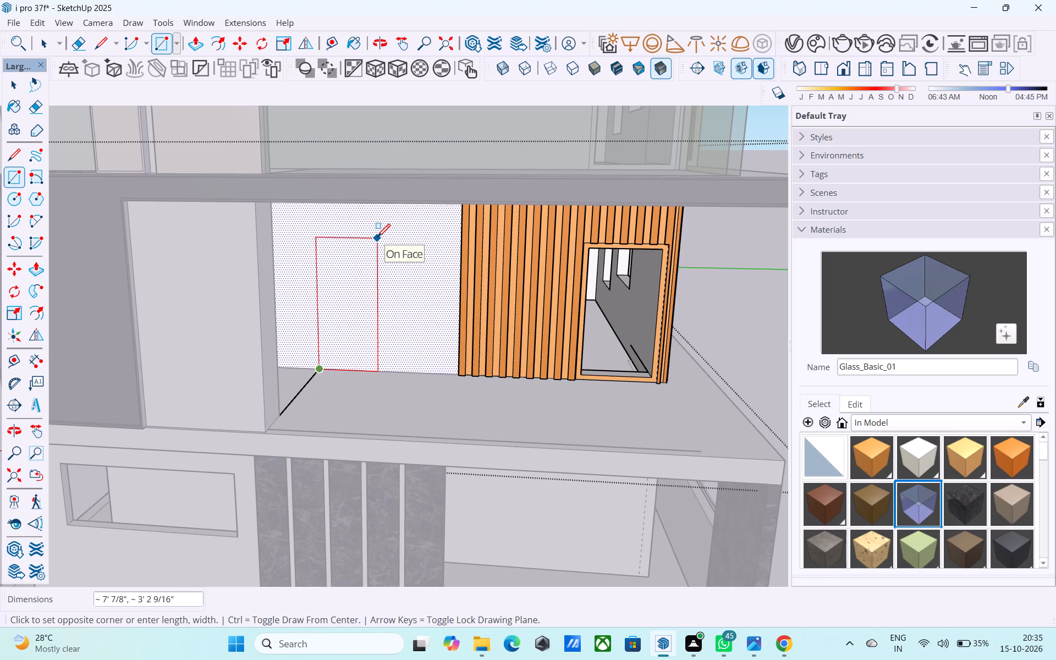
text(7',4')
key(Return)
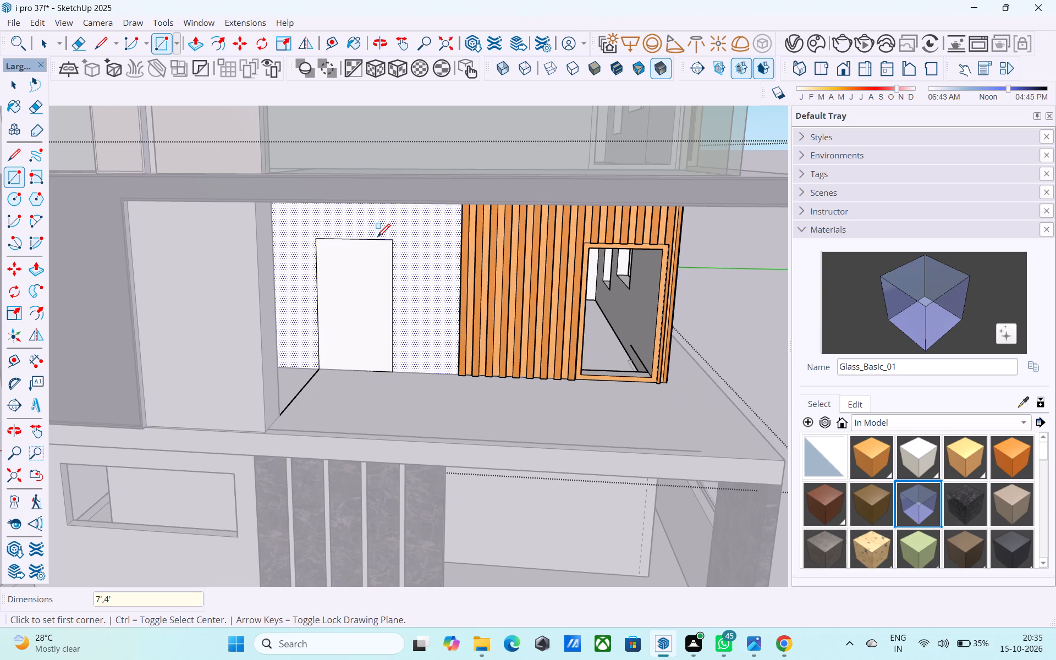
Offset the door rectangle's outline 3" inward to form a frame border.
key(space)
click(364, 284)
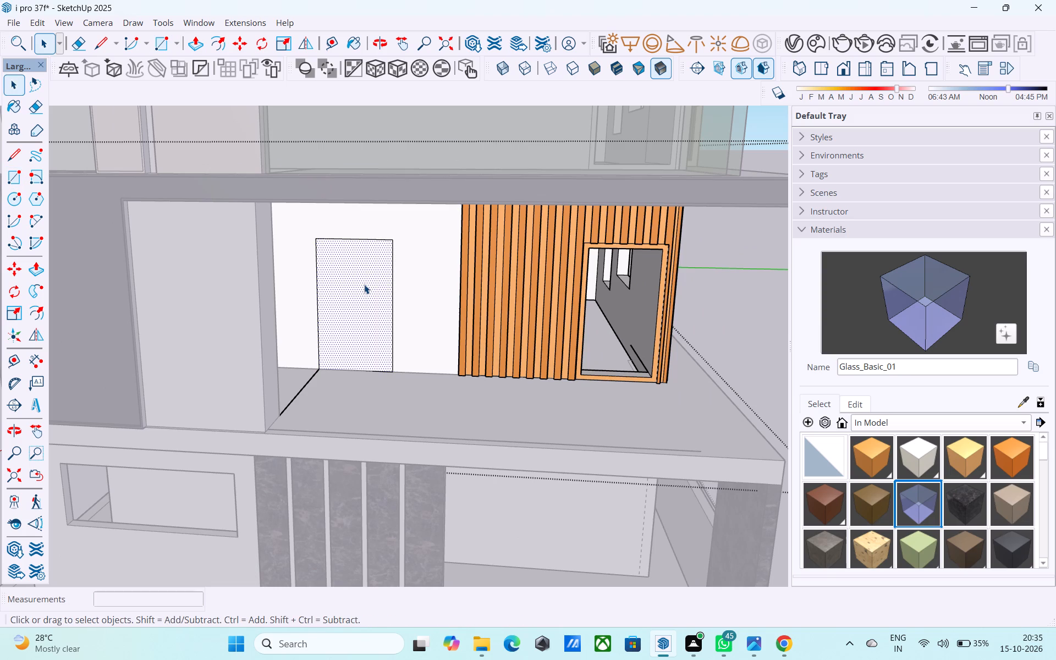
key(f)
click(364, 284)
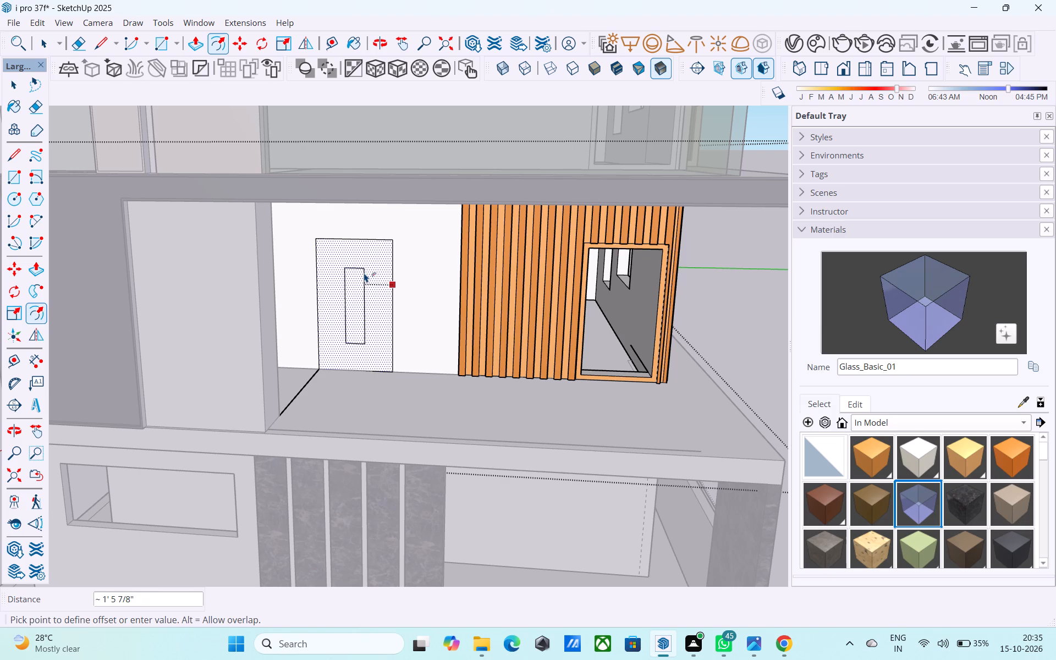
text(3")
key(Return)
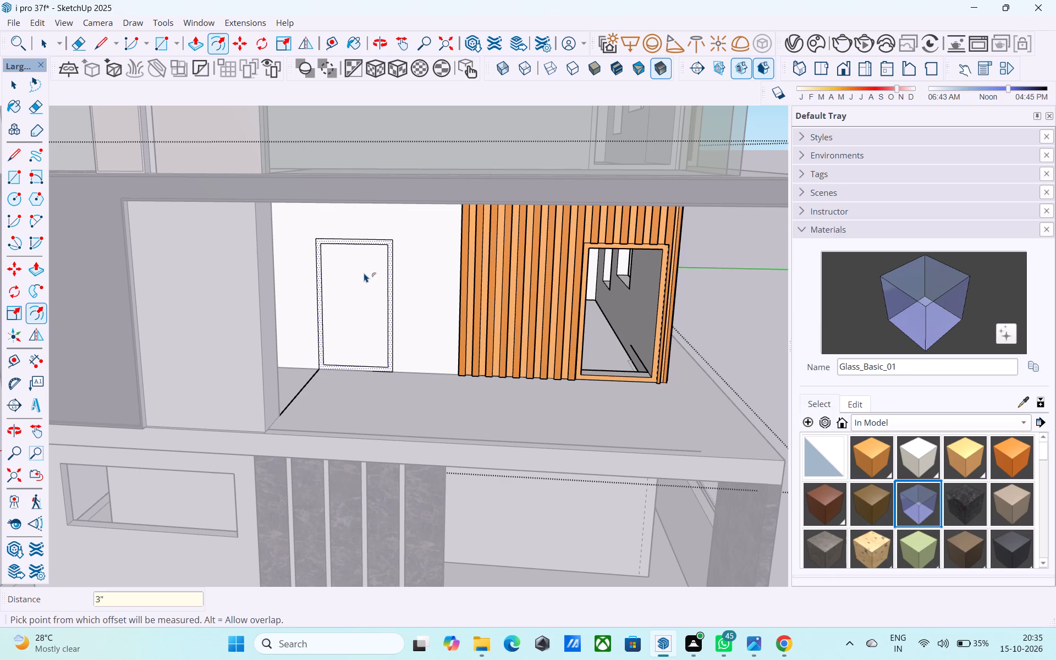
Push the face inside the door frame back in successive passes through the full depth of the wall.
key(space)
drag(365, 272, 376, 269)
click(369, 276)
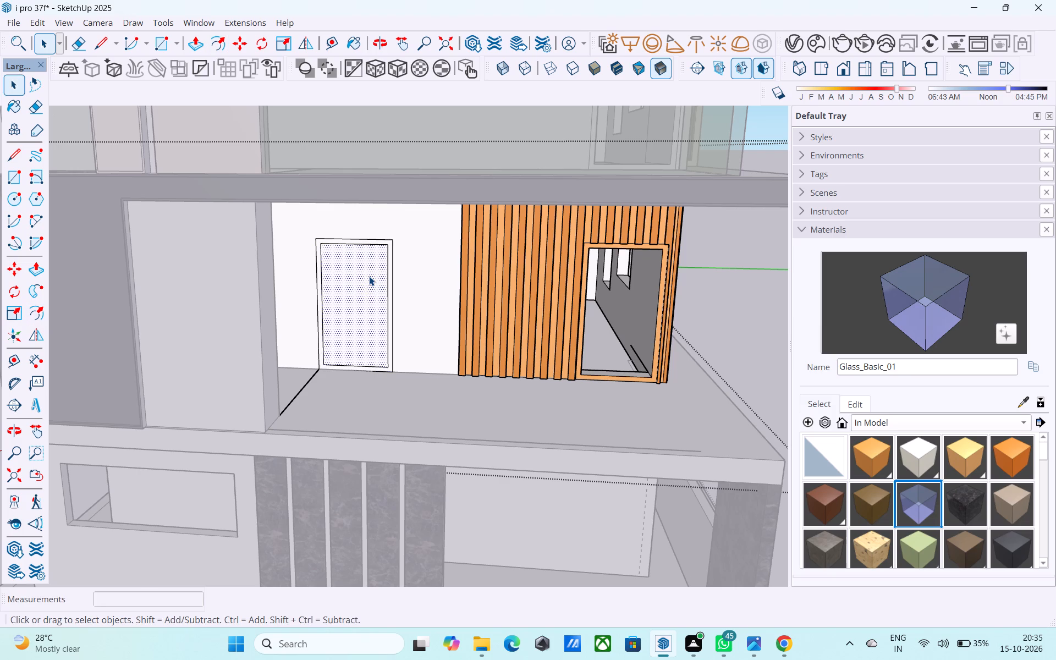
key(p)
click(369, 276)
scroll(360, 250, up, 6)
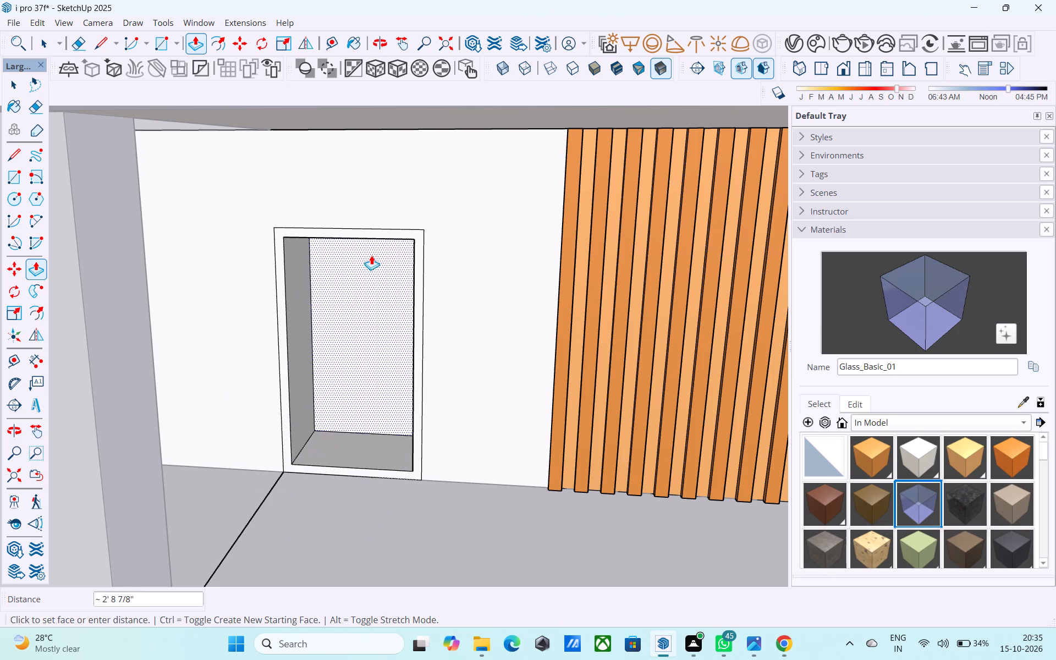
key(space)
click(359, 287)
key(p)
drag(359, 286, 367, 256)
middle_drag(366, 256, 380, 212)
scroll(366, 256, up, 1)
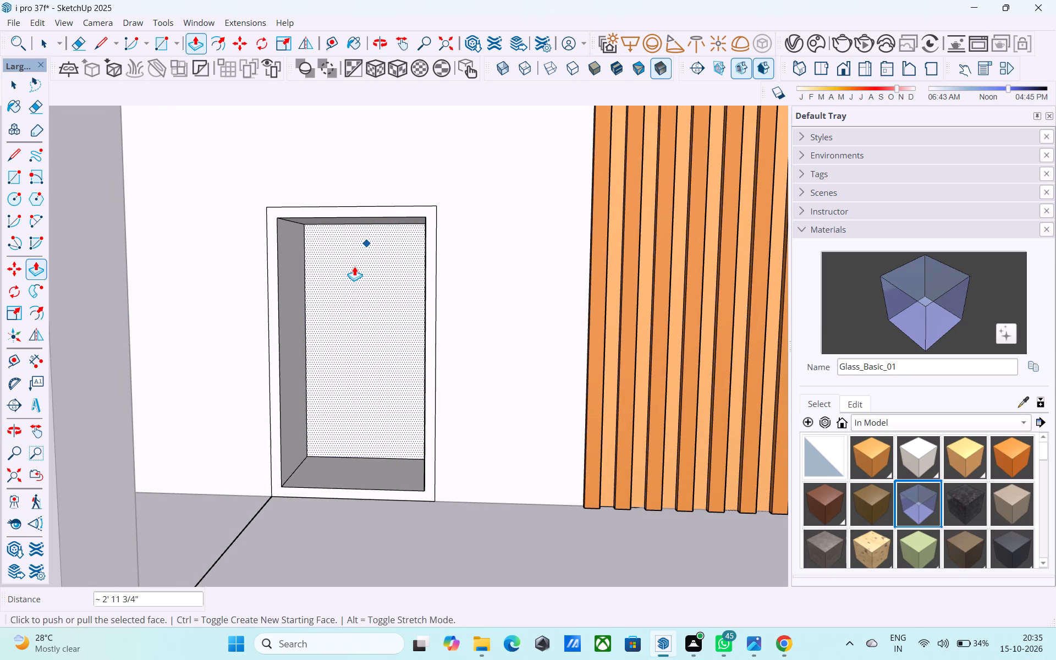
click(357, 300)
key(space)
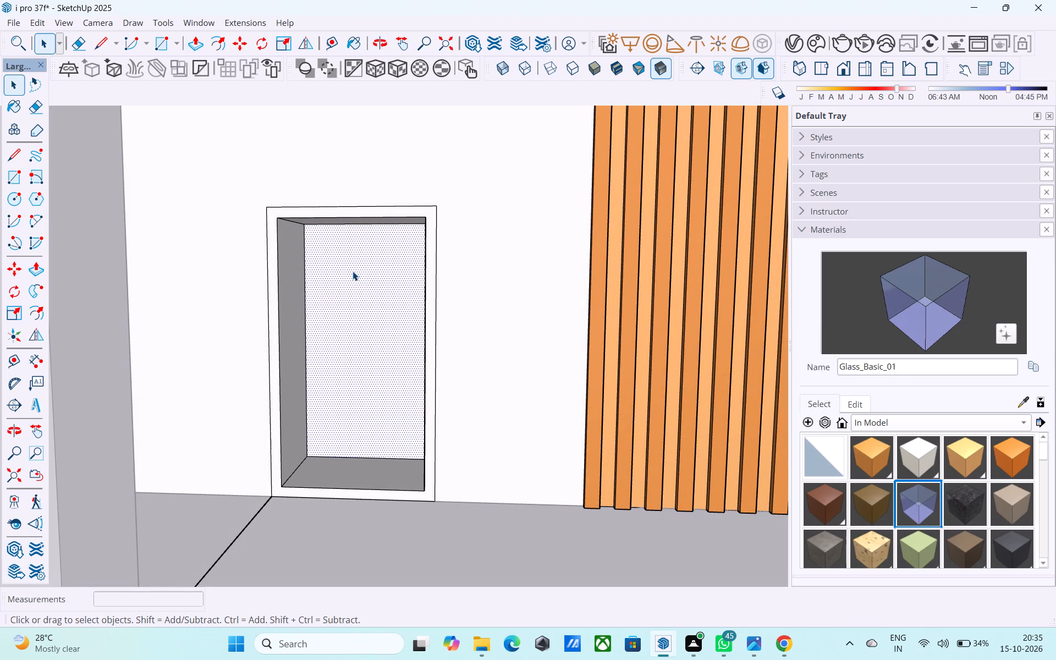
key(p)
click(354, 351)
click(372, 314)
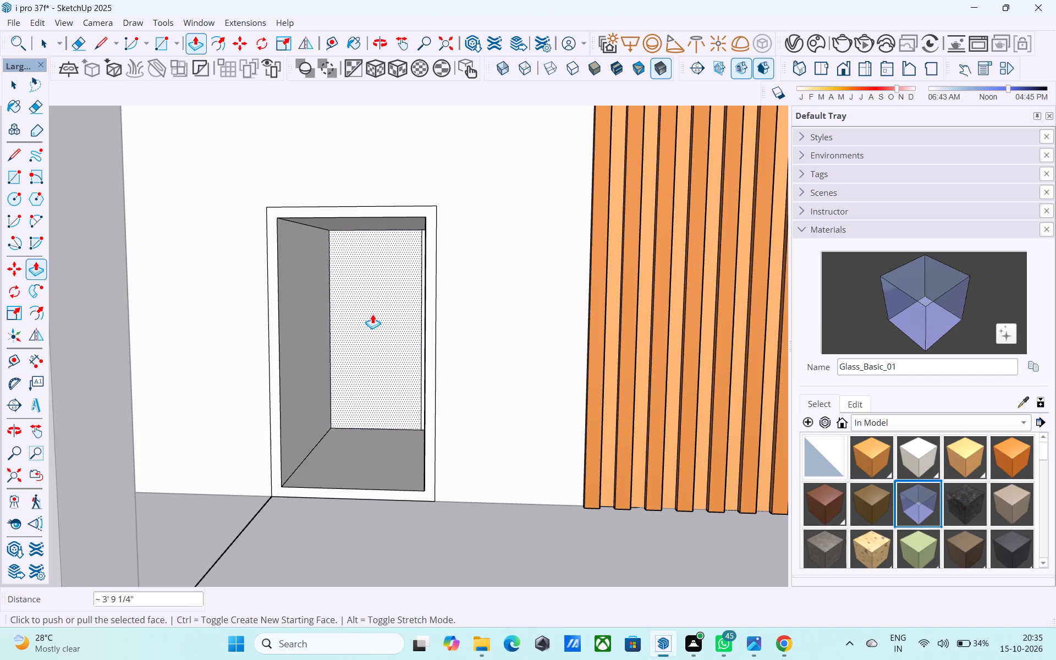
click(372, 314)
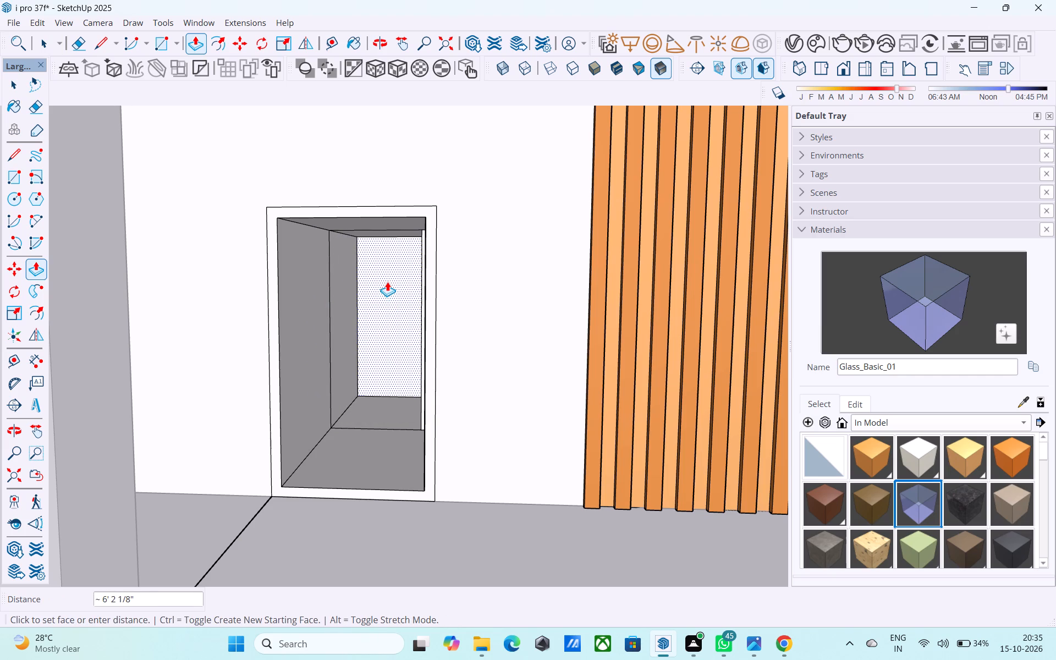
Delete the face closing the back of the door recess to open it into the room.
key(space)
click(387, 282)
key(Delete)
Paint the orange and brown wood-coloured room faces seen through the door opening with the Default material.
middle_drag(387, 290, 421, 299)
middle_drag(413, 298, 367, 286)
middle_drag(405, 299, 185, 305)
shift+middle_drag(376, 322, 257, 294)
middle_drag(457, 331, 405, 293)
click(842, 444)
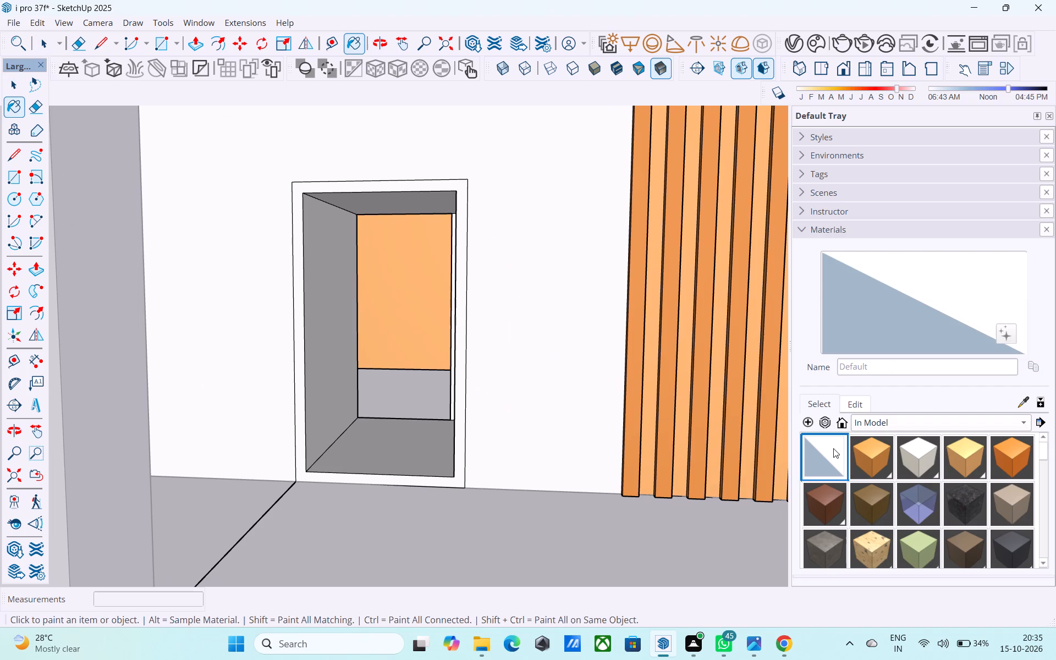
click(424, 311)
middle_drag(433, 313, 460, 316)
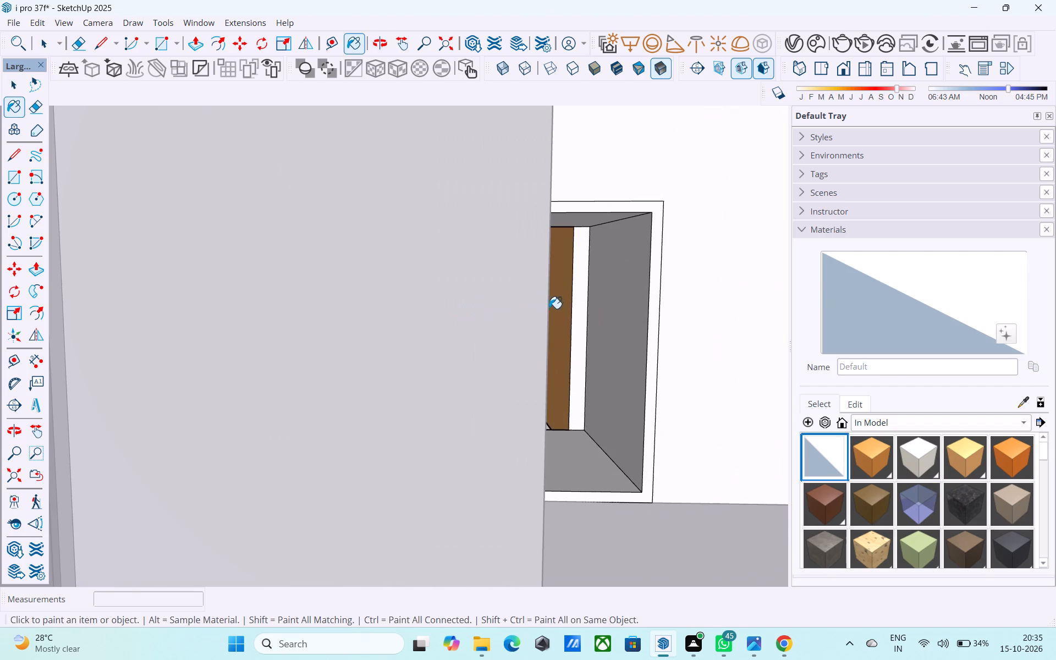
click(567, 301)
middle_drag(567, 301, 497, 291)
Look around inside the room and paint the next orange wall face with the Default material.
scroll(487, 295, up, 10)
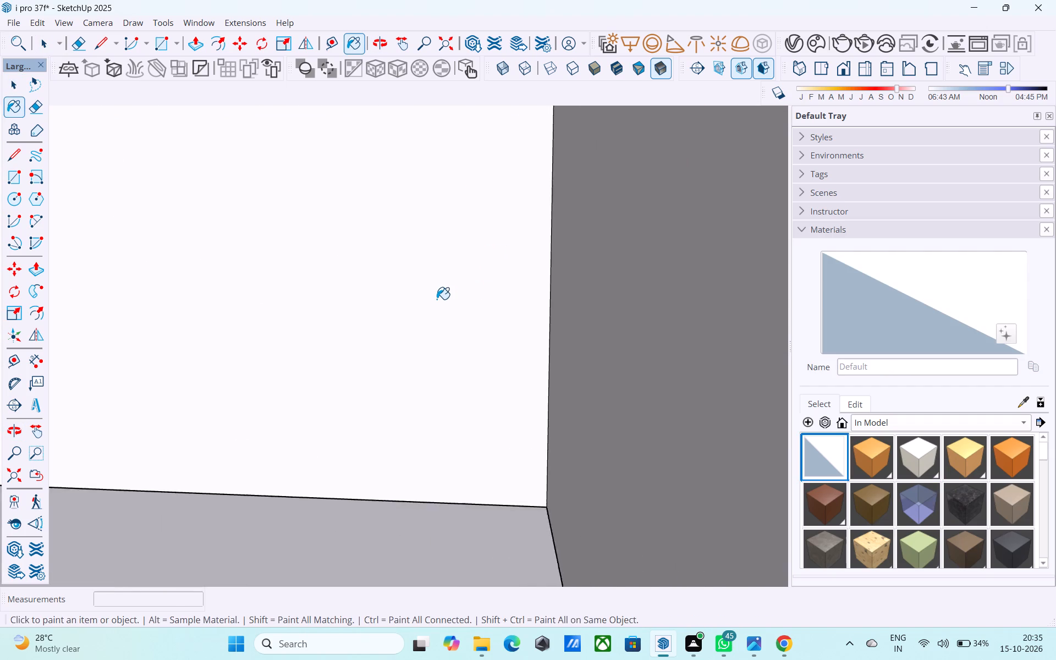
scroll(437, 299, up, 7)
click(9, 527)
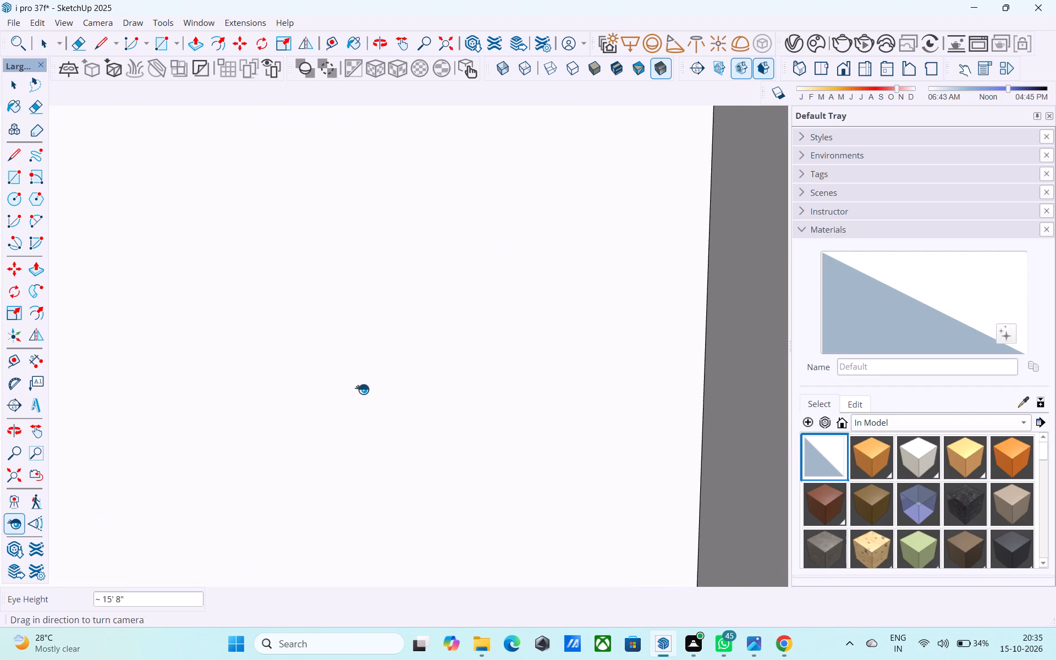
drag(374, 382, 19, 386)
drag(289, 341, 30, 338)
drag(239, 315, 42, 326)
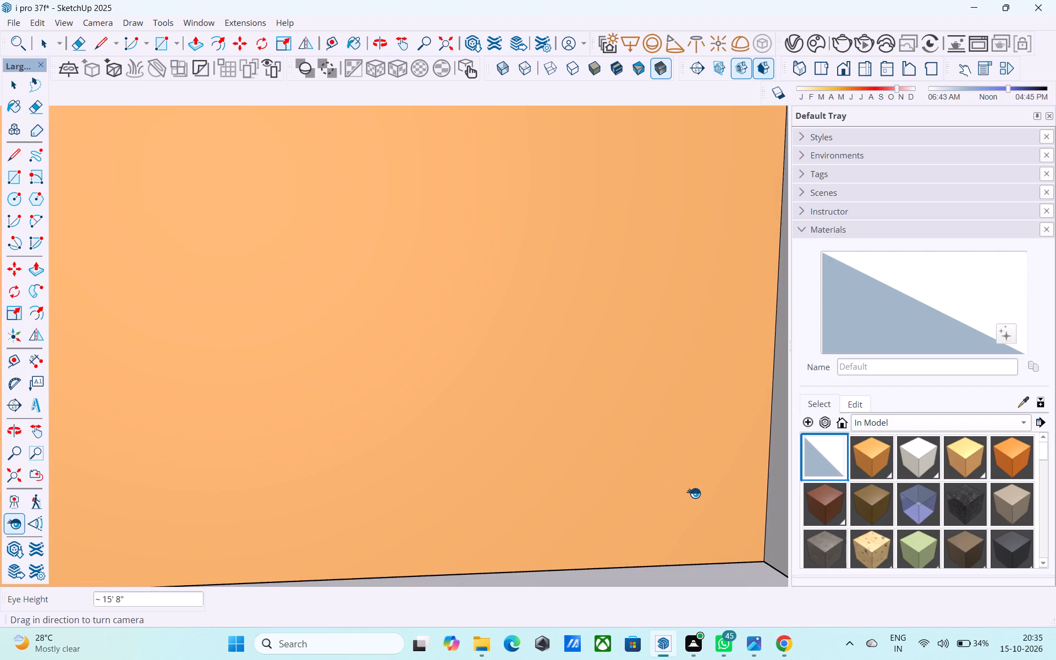
drag(816, 462, 823, 459)
click(411, 422)
click(812, 448)
click(600, 418)
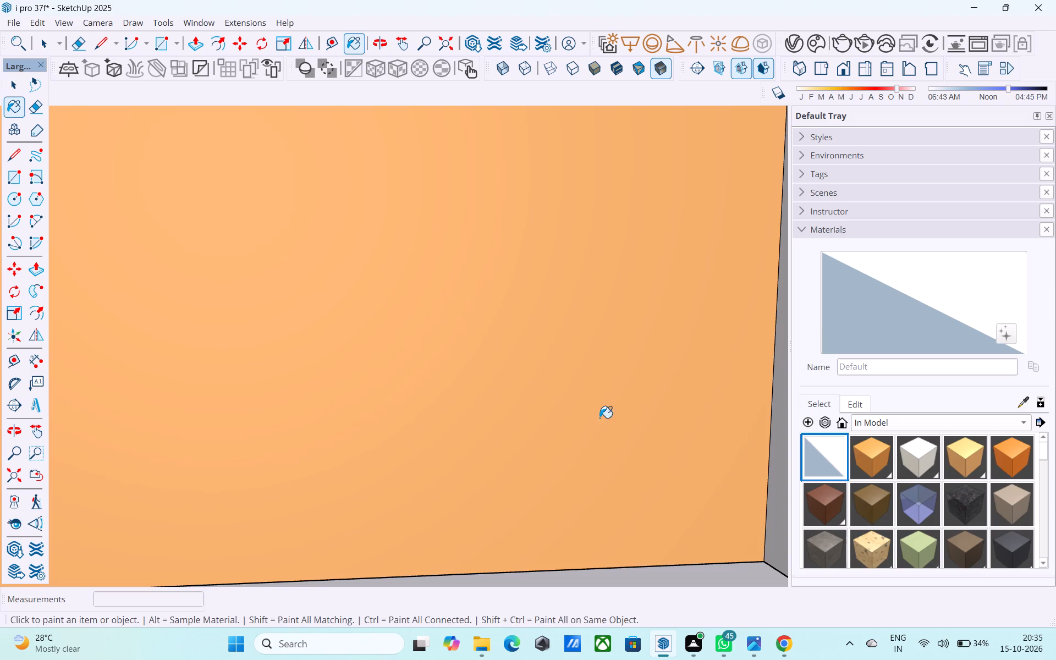
Paint the orange interior wall face around the door opening with the Default material.
middle_drag(550, 409, 392, 345)
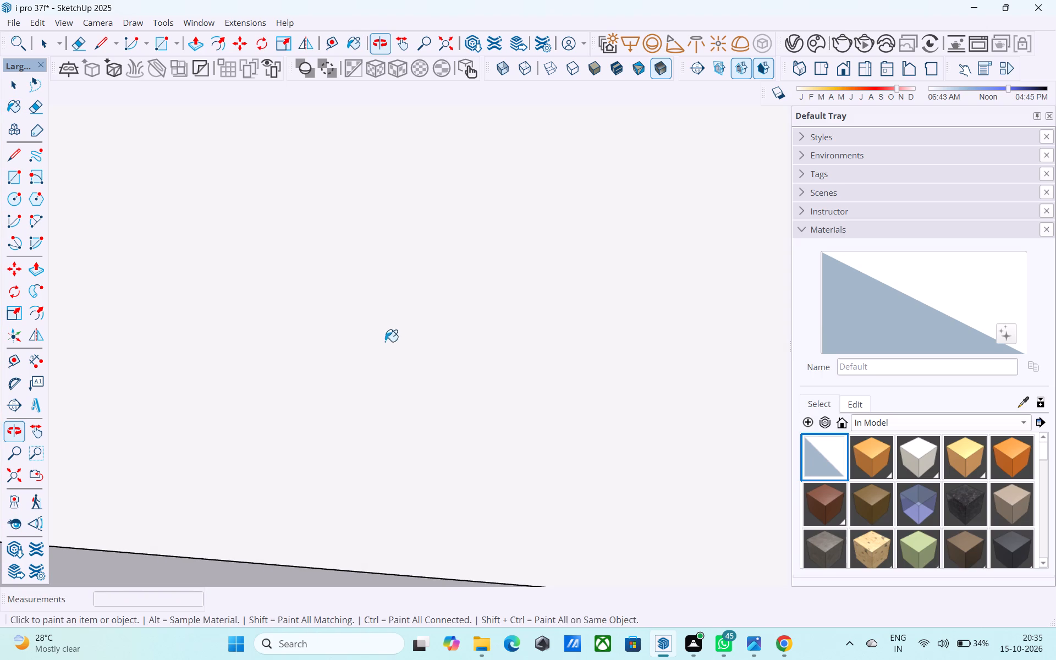
shift+middle_drag(332, 330, 477, 332)
shift+middle_drag(347, 333, 251, 326)
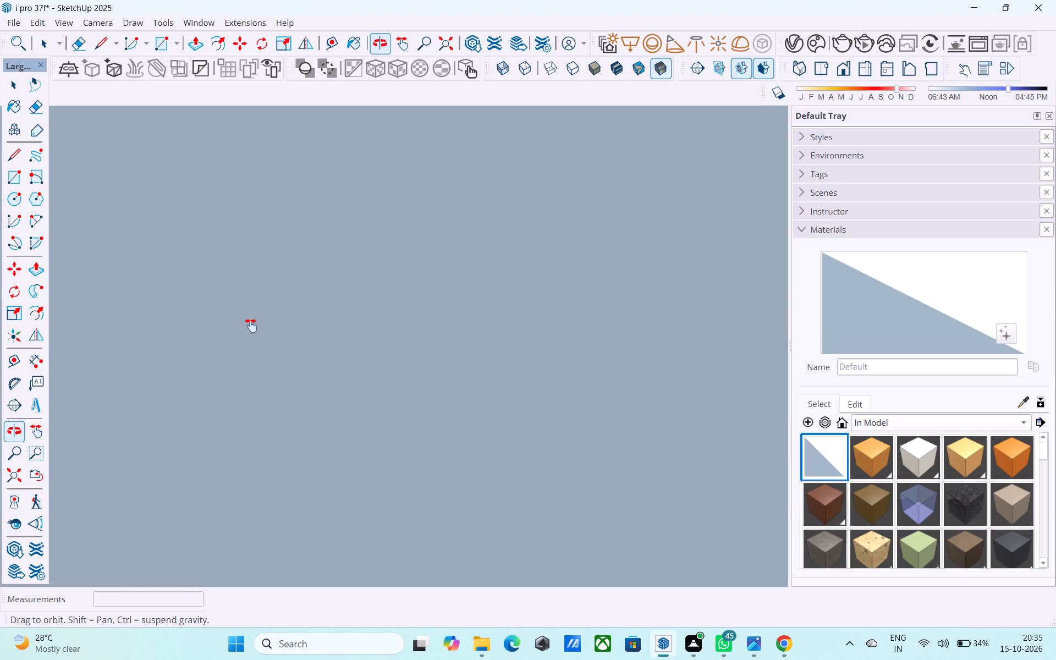
shift+middle_drag(251, 326, 131, 331)
shift+middle_drag(430, 354, 217, 353)
shift+middle_drag(421, 353, 101, 370)
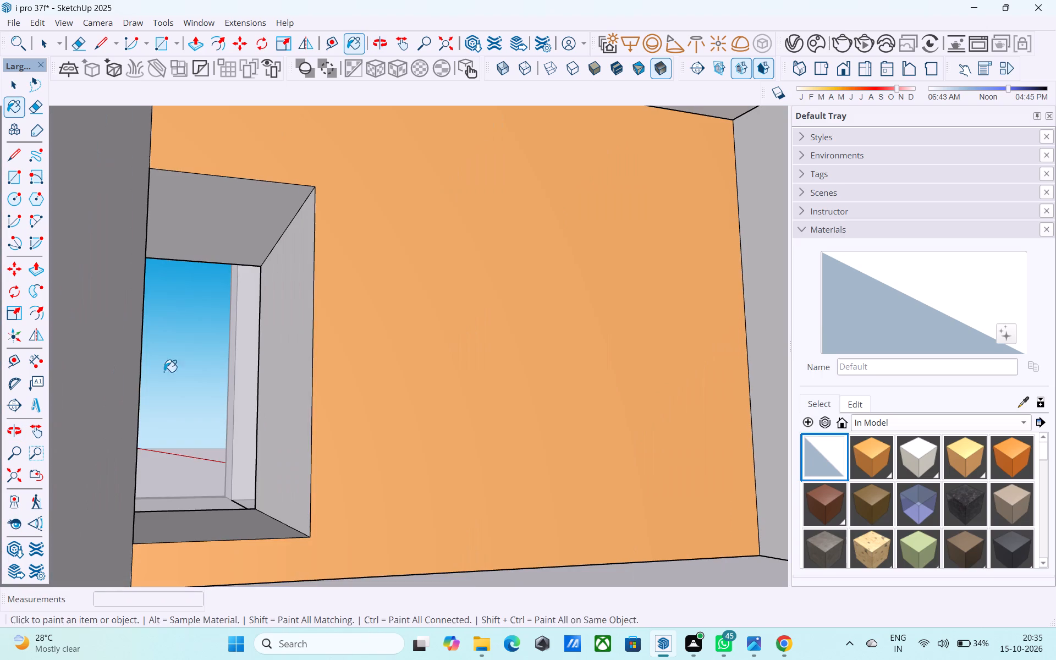
click(450, 353)
Push the interior wall face around the door opening outward in short passes, starting with about 7 5/8", to thin the wall.
scroll(254, 366, up, 14)
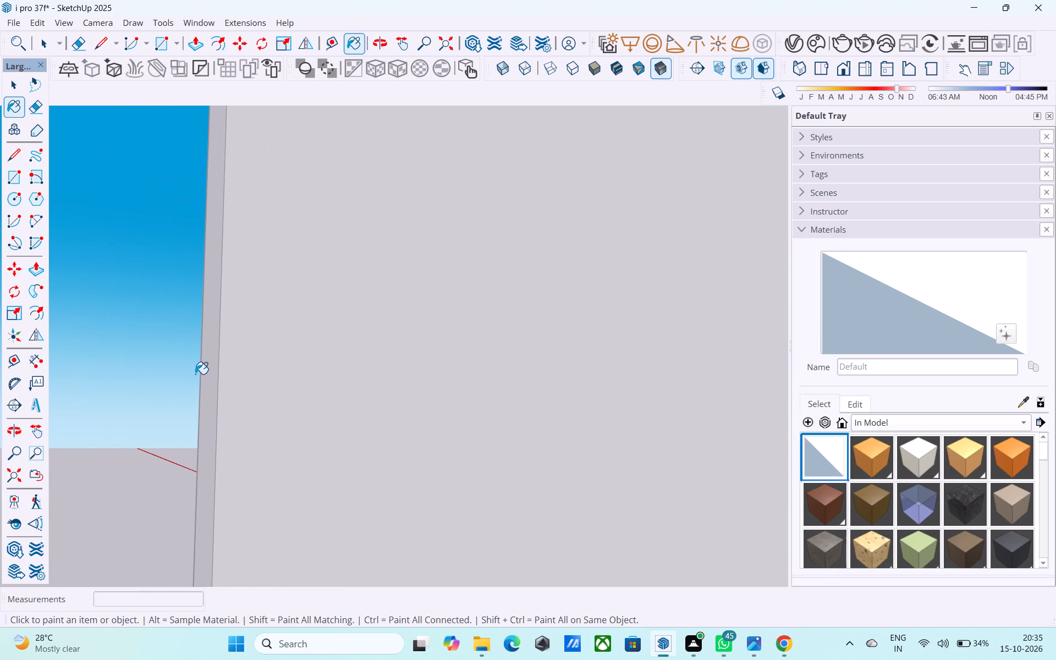
scroll(196, 375, down, 14)
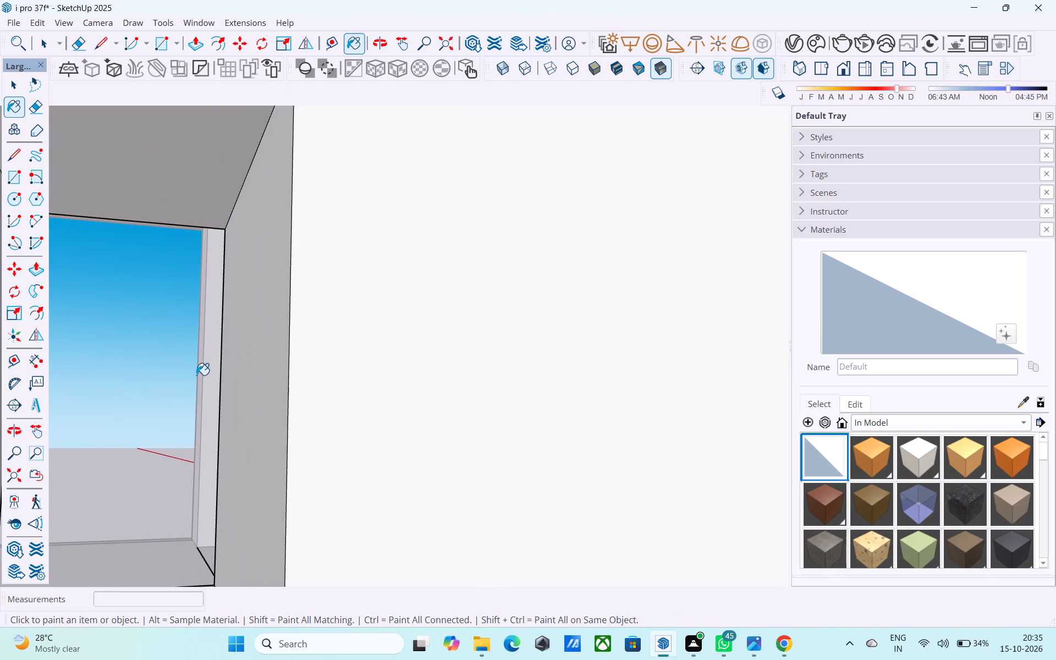
key(space)
click(366, 377)
scroll(366, 376, down, 2)
key(p)
click(367, 376)
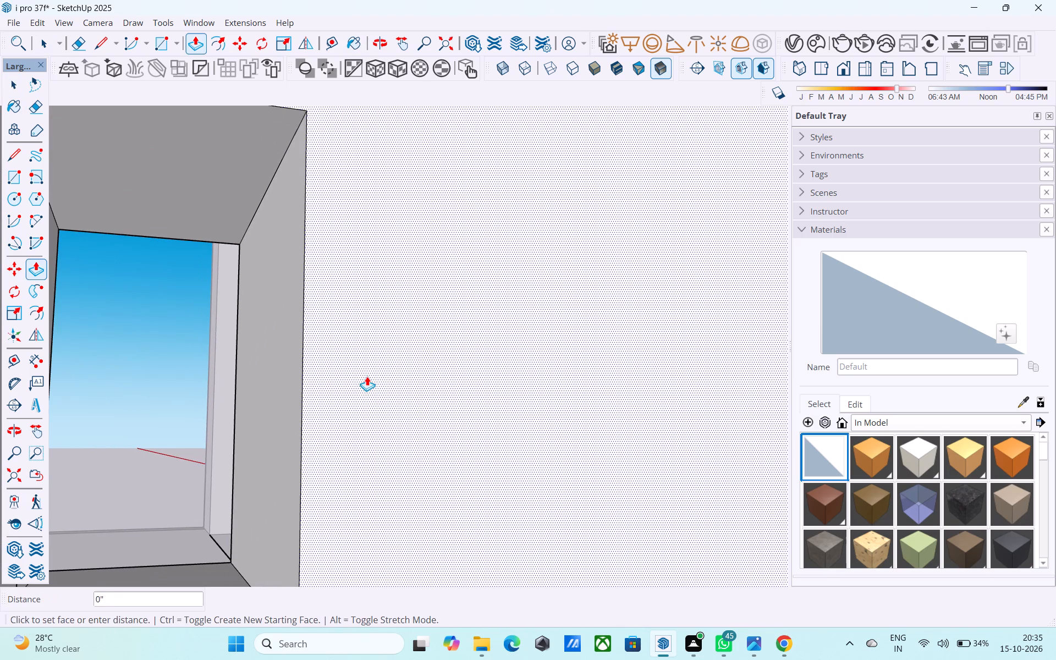
click(249, 303)
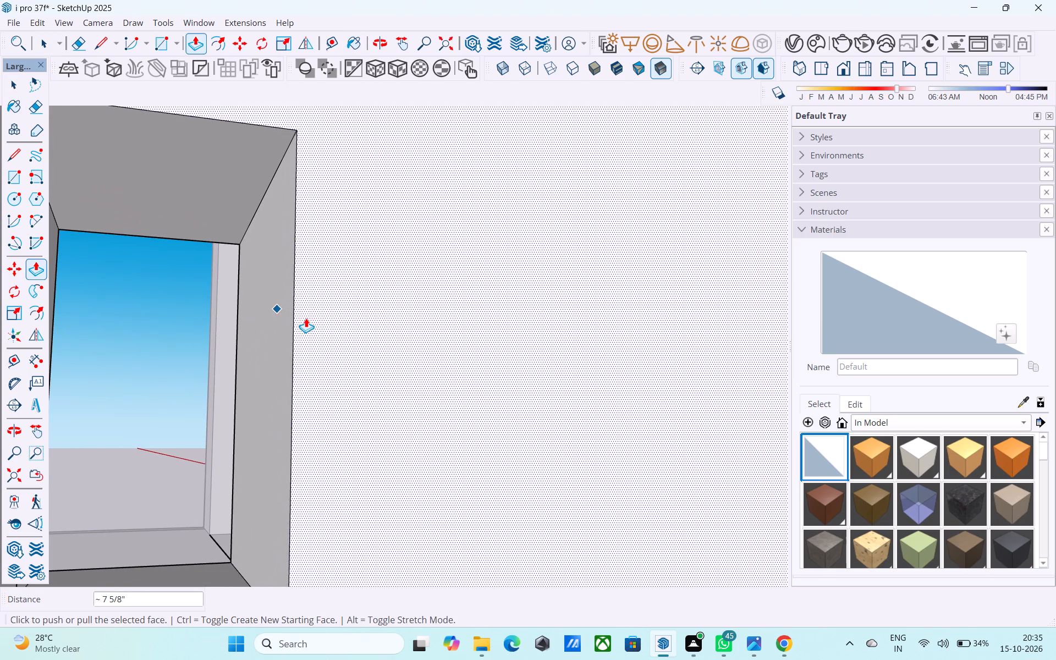
click(307, 319)
click(254, 291)
click(307, 334)
click(263, 314)
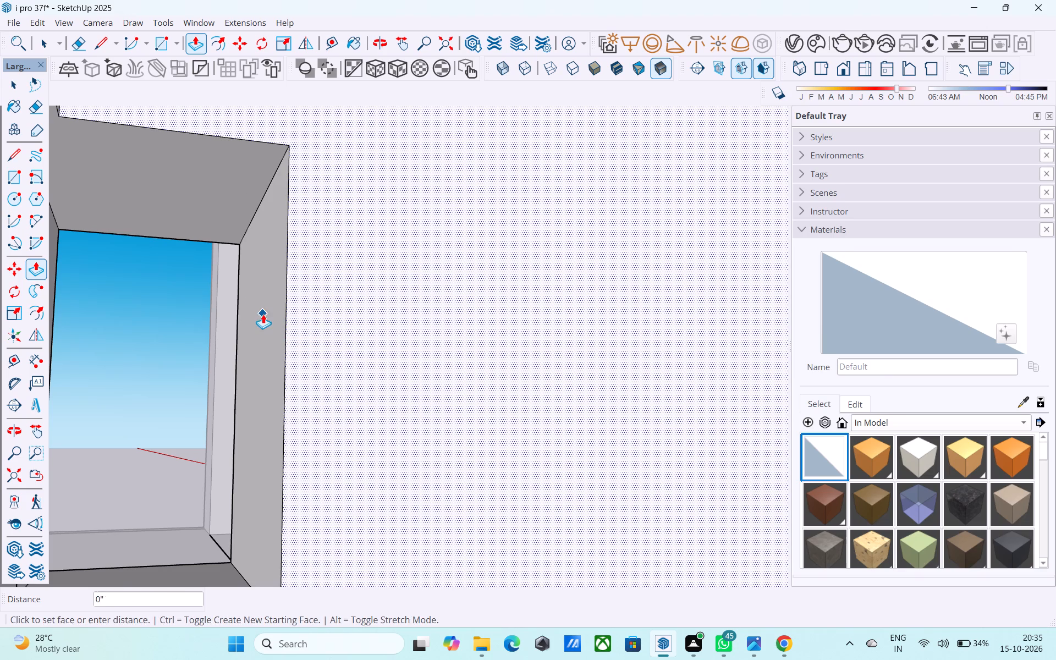
Push the same interior wall face a further 4' 3 5/16" outward, leaving only a shallow reveal around the door opening.
middle_drag(279, 329, 274, 345)
key(space)
click(271, 334)
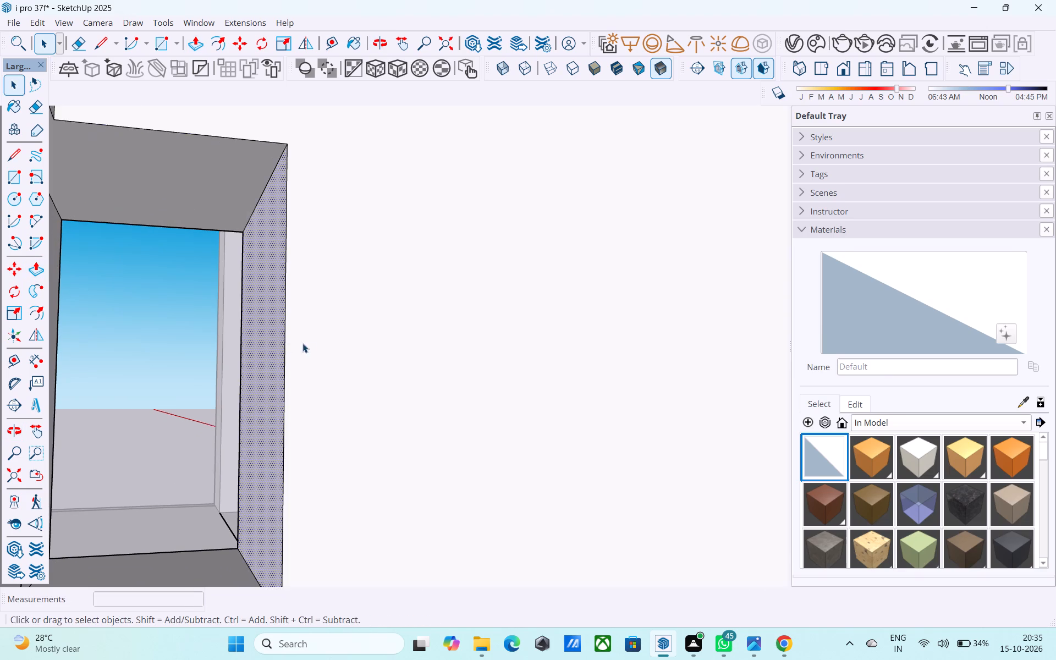
middle_drag(310, 347, 355, 362)
click(330, 346)
middle_drag(327, 346, 219, 317)
shift+middle_drag(265, 356, 144, 347)
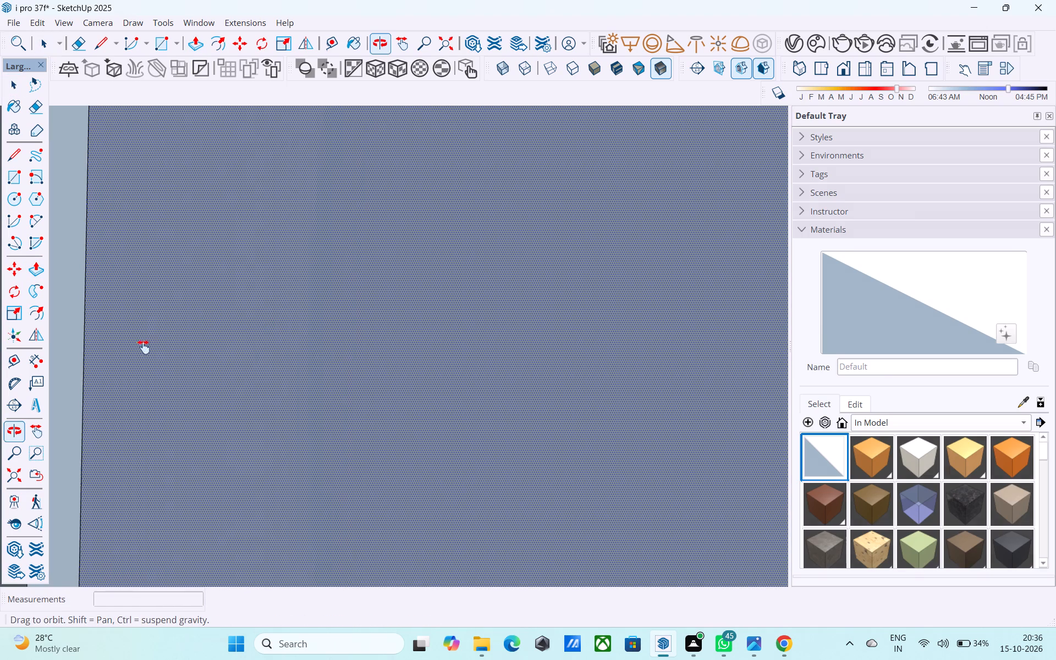
shift+middle_drag(144, 347, 78, 359)
scroll(258, 388, up, 1)
click(318, 388)
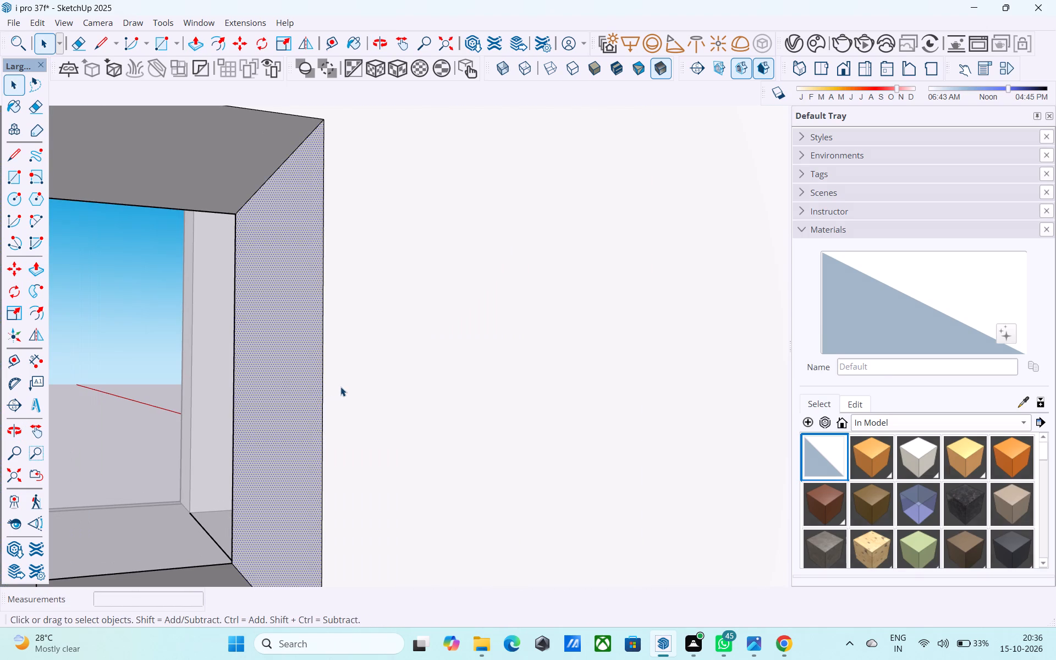
click(340, 387)
key(p)
click(362, 424)
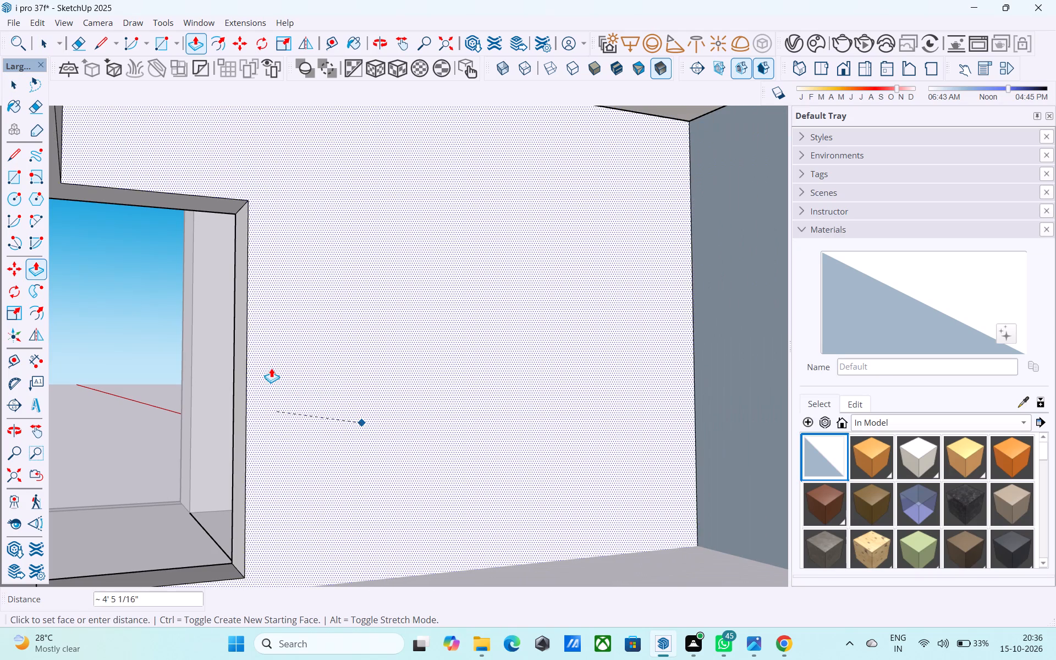
click(269, 360)
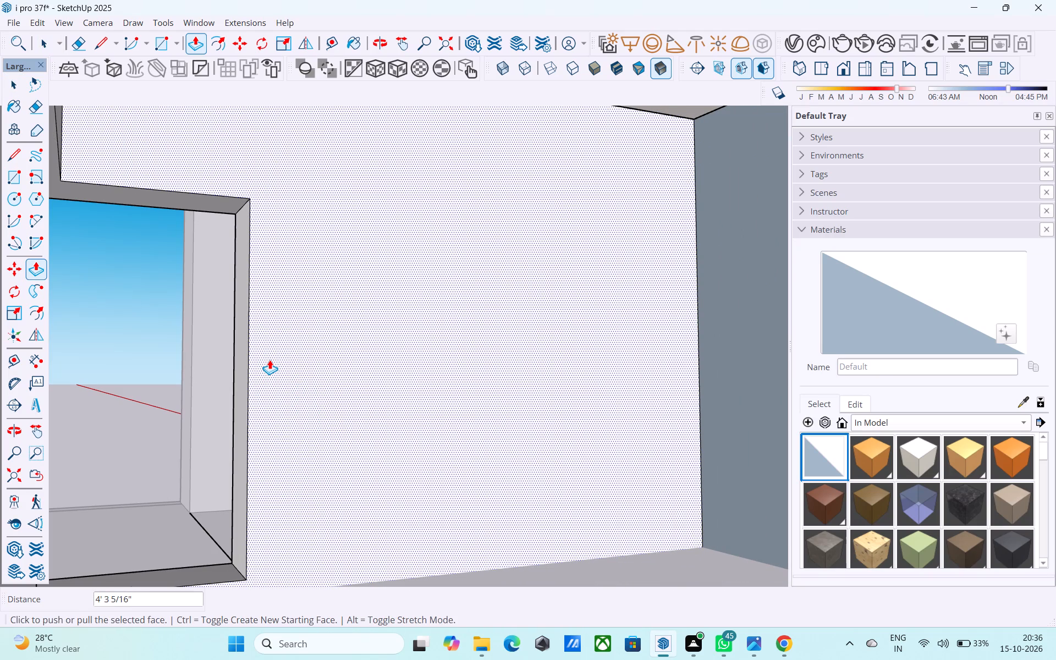
Reverse the narrow blue-grey wall face at the room corner beside the door wall so its front side faces inward.
middle_drag(255, 357, 241, 353)
shift+middle_drag(265, 351, 241, 344)
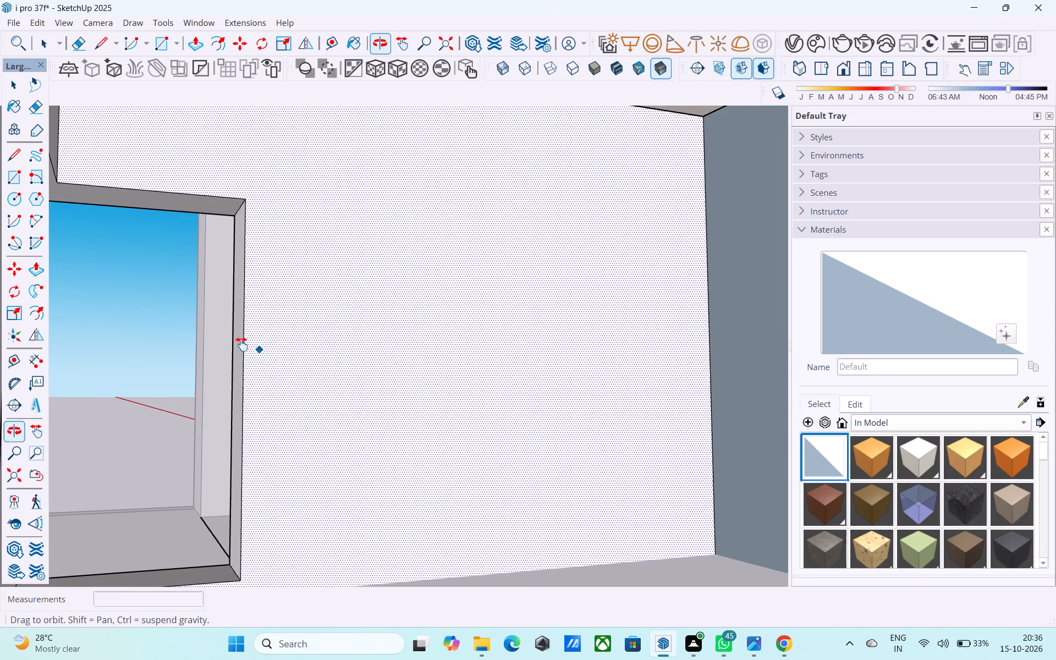
shift+middle_drag(241, 344, 207, 346)
shift+middle_drag(327, 372, 240, 373)
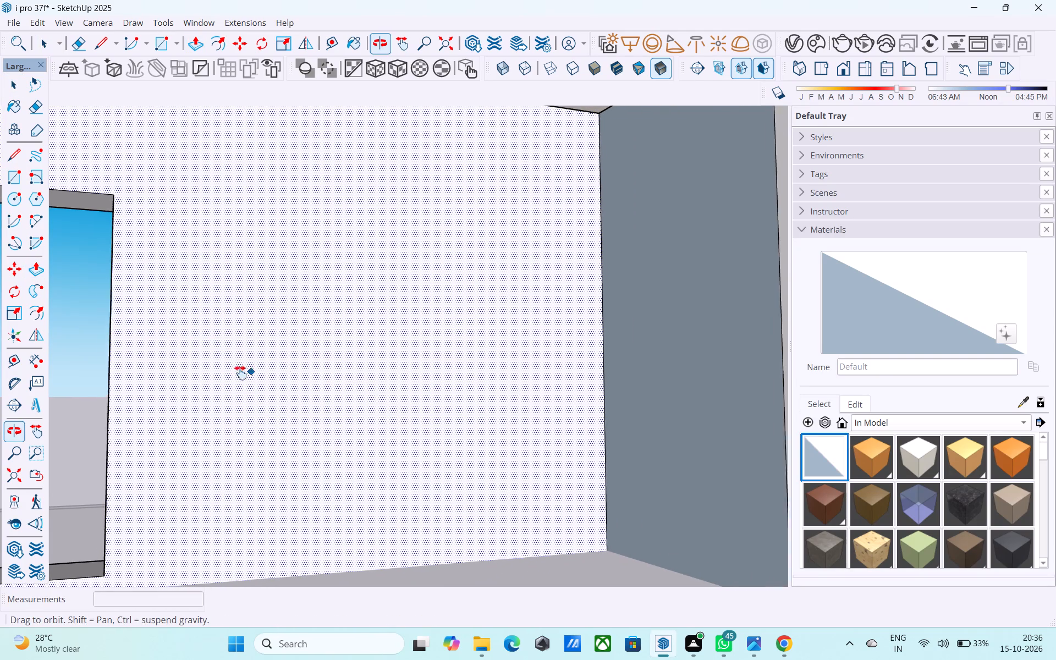
shift+middle_drag(240, 373, 226, 376)
shift+middle_drag(417, 364, 340, 439)
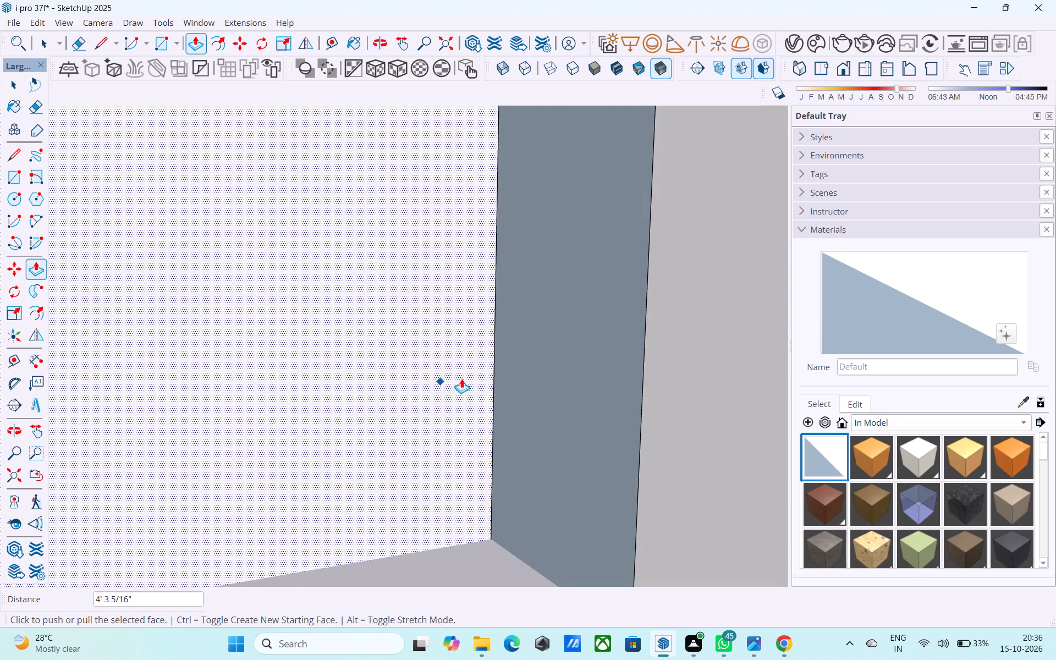
shift+middle_drag(463, 377, 322, 477)
key(space)
click(406, 397)
right_click(406, 397)
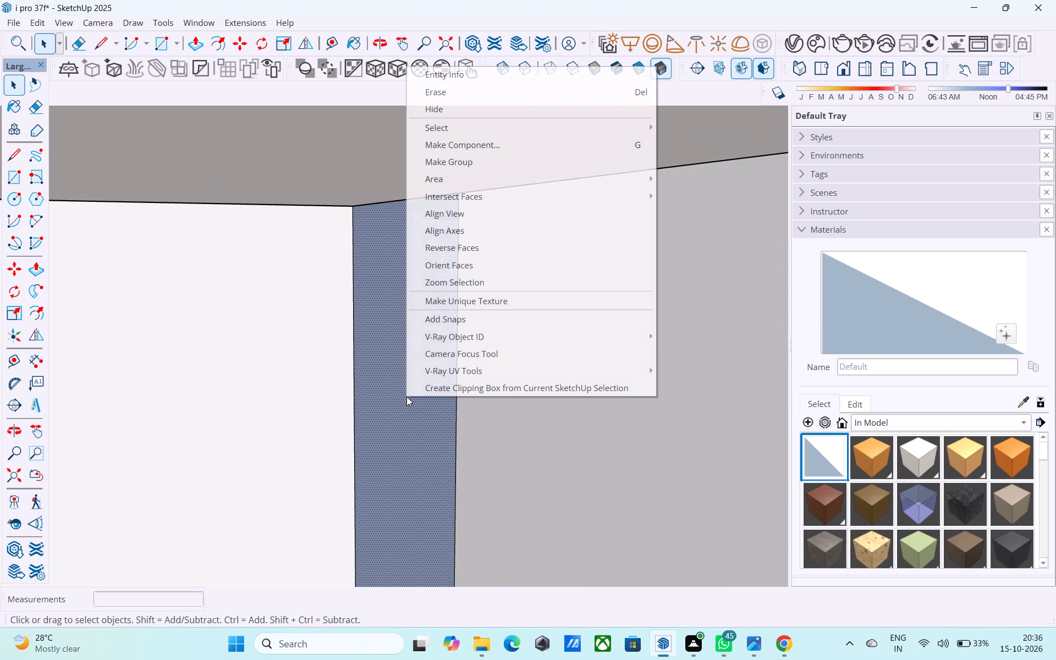
click(457, 243)
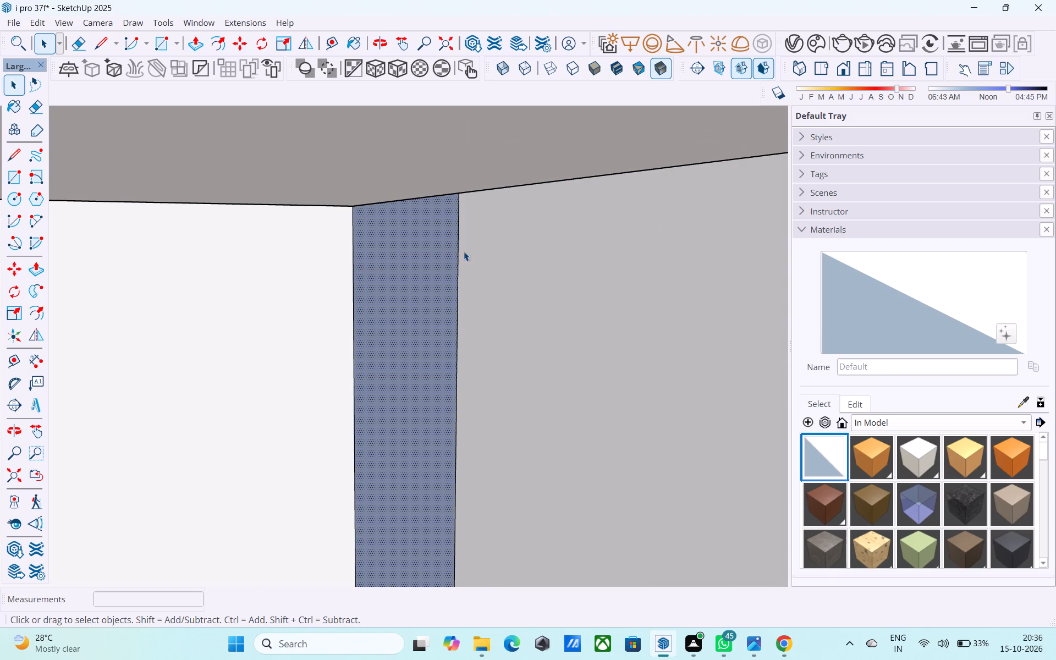
Erase the vertical edge between the narrow corner strip and the adjoining grey side wall to merge the two faces.
middle_drag(480, 288, 457, 288)
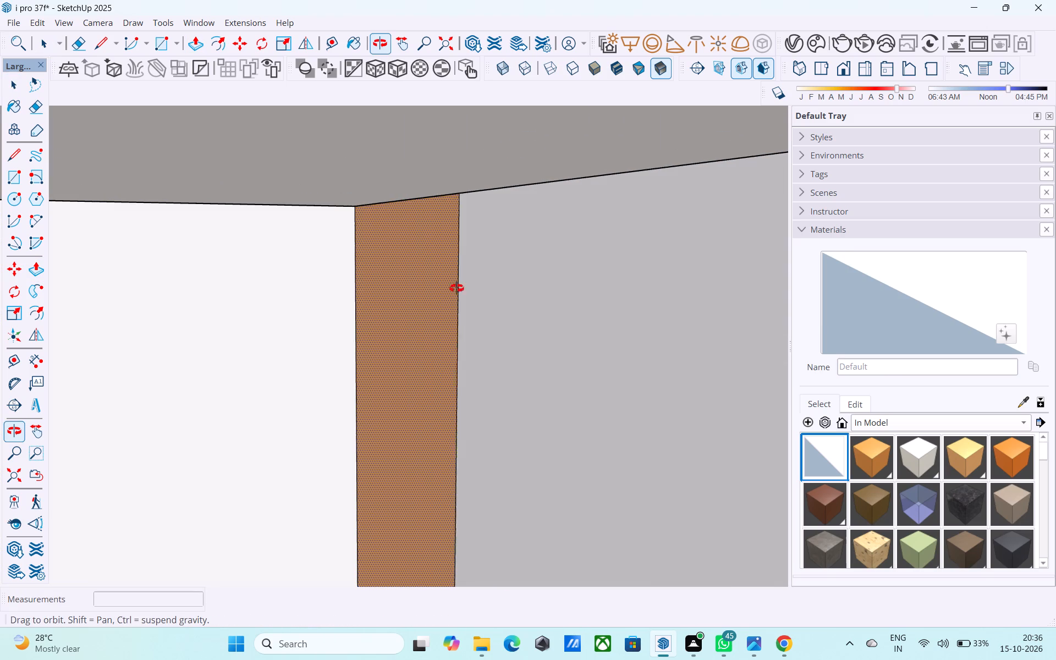
middle_drag(457, 288, 450, 288)
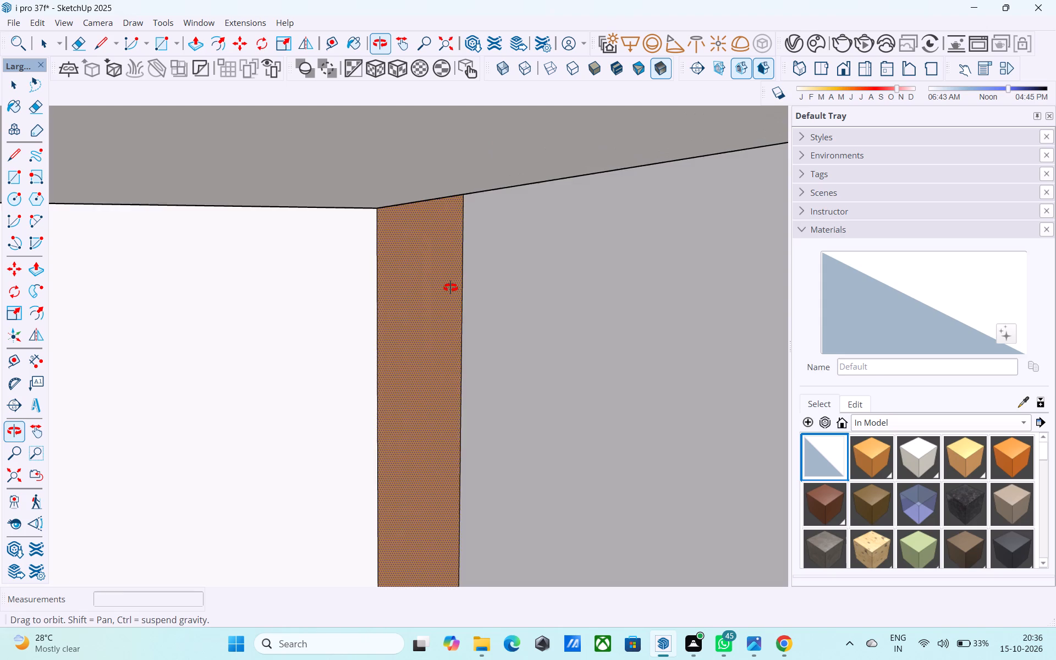
middle_drag(450, 288, 386, 300)
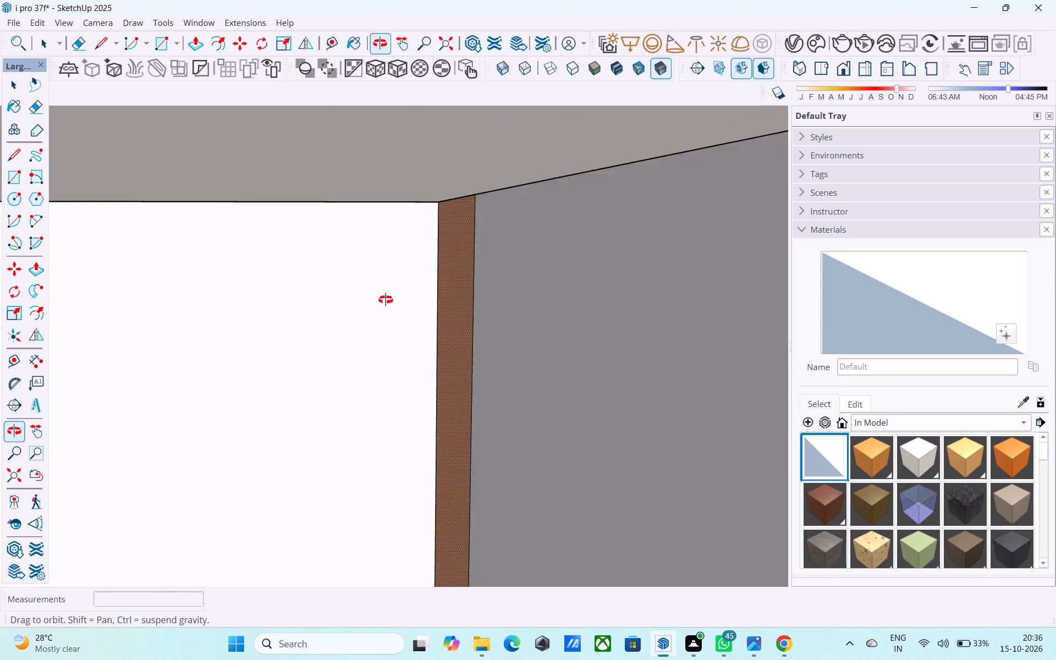
middle_drag(386, 300, 427, 290)
scroll(450, 296, up, 2)
key(e)
drag(475, 310, 468, 310)
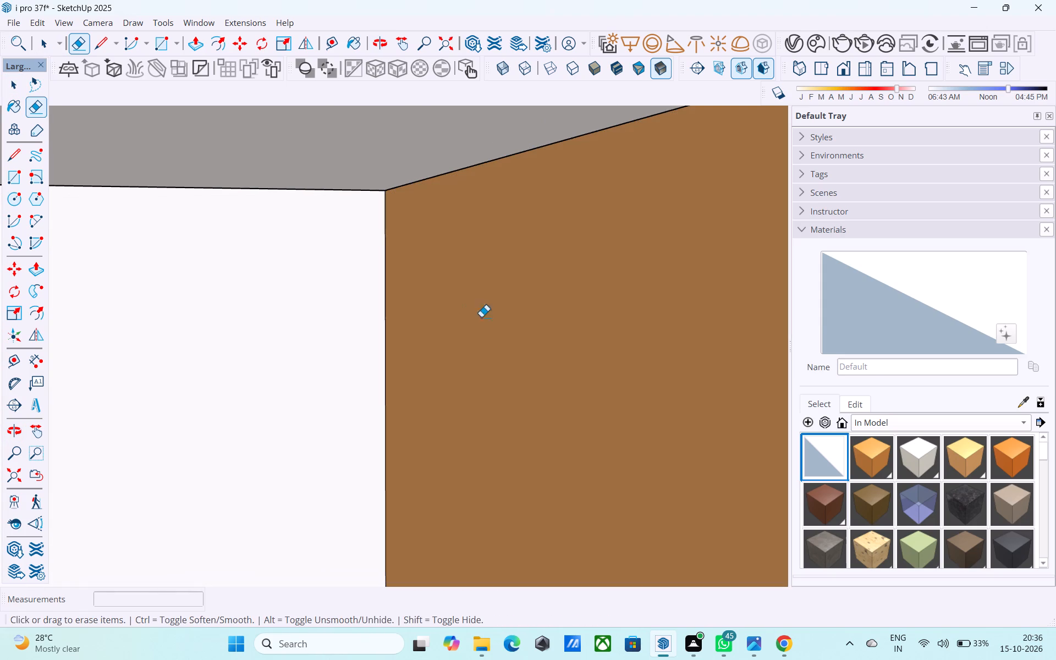
Paint the merged brown side wall face inside the room with the Default material.
click(828, 455)
click(645, 416)
Look around inside the room and back out to examine the whole house from the exterior.
scroll(561, 383, down, 3)
middle_drag(245, 378, 262, 372)
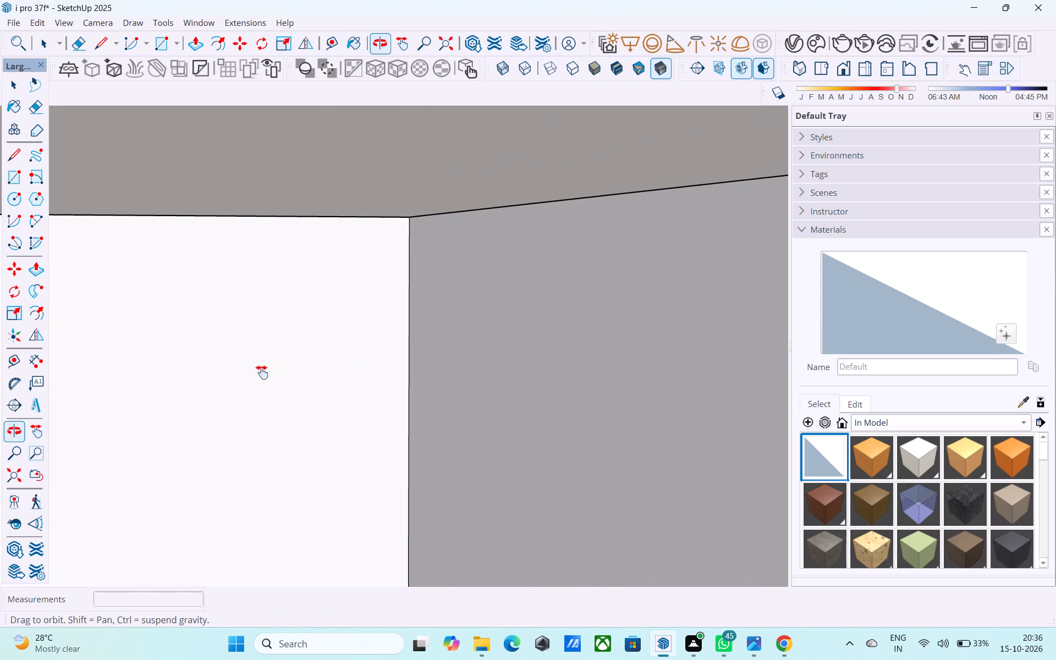
middle_drag(262, 372, 514, 310)
scroll(162, 345, up, 18)
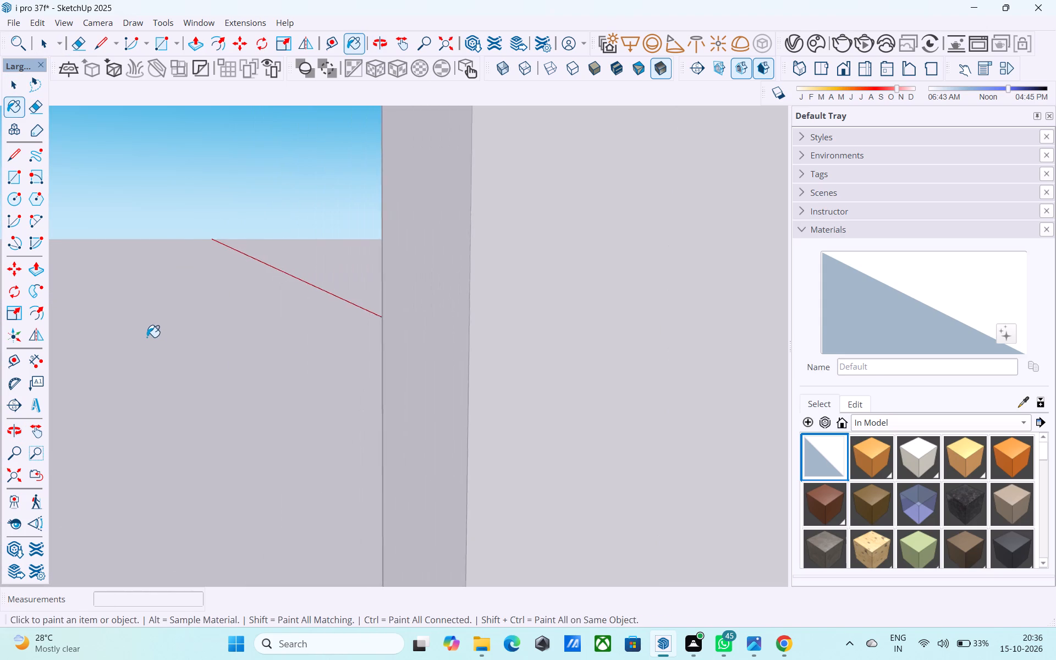
scroll(147, 337, up, 6)
key(space)
click(23, 525)
drag(316, 397, 1055, 380)
drag(391, 344, 812, 344)
scroll(629, 329, down, 20)
scroll(629, 329, down, 10)
drag(313, 332, 547, 329)
scroll(560, 317, down, 3)
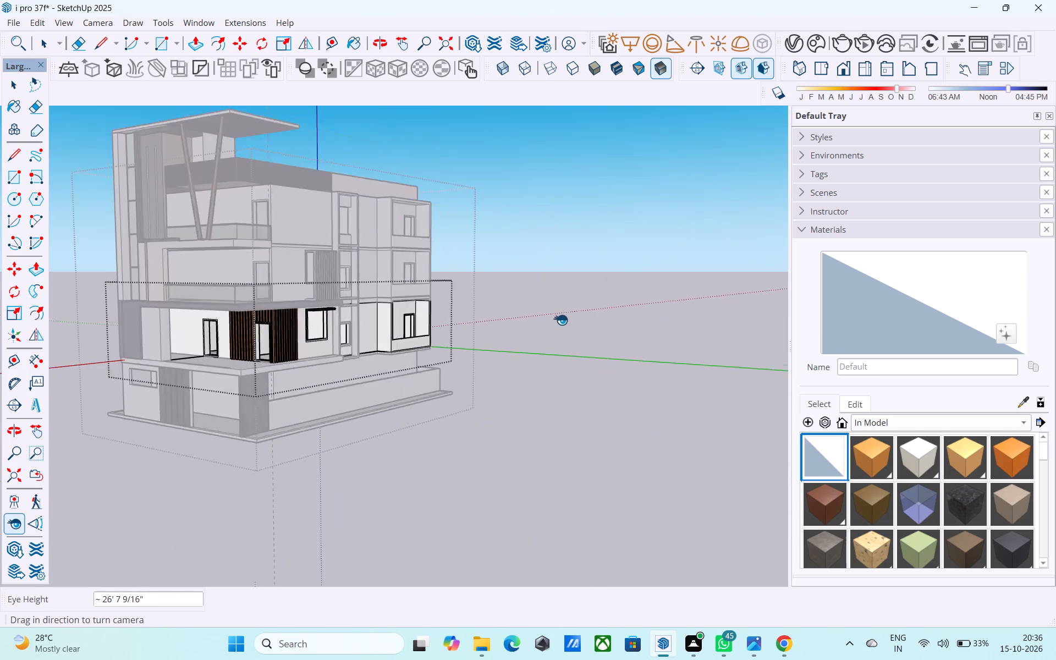
scroll(560, 320, down, 9)
middle_drag(353, 331, 489, 326)
scroll(490, 325, up, 5)
Close the open nested groups of the house and save the model.
key(space)
click(506, 313)
click(506, 312)
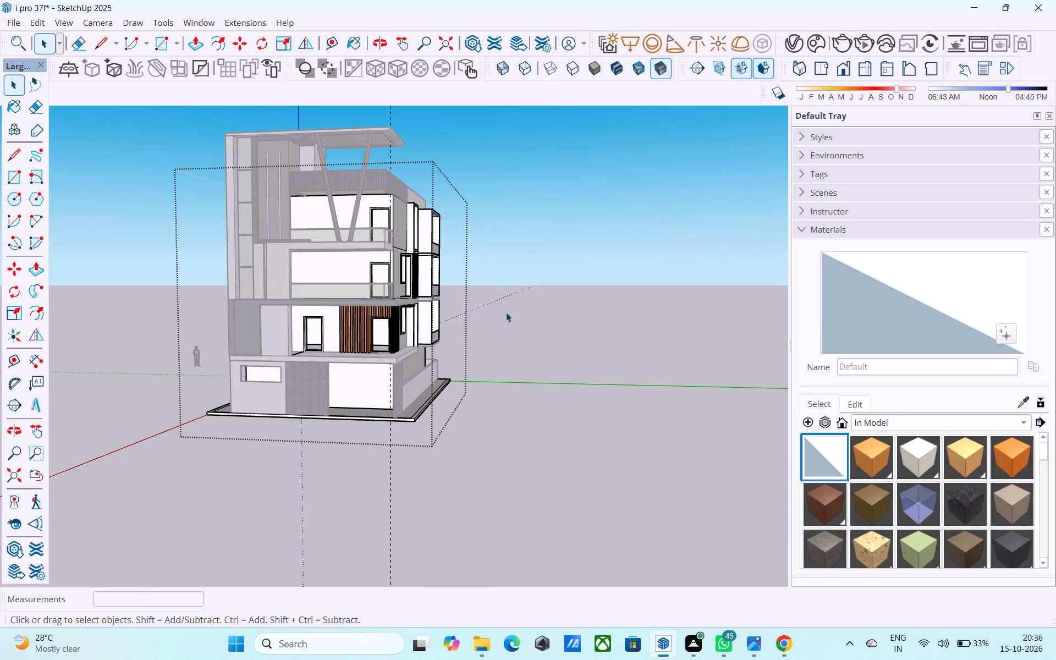
double_click(506, 311)
key(ctrl+s)
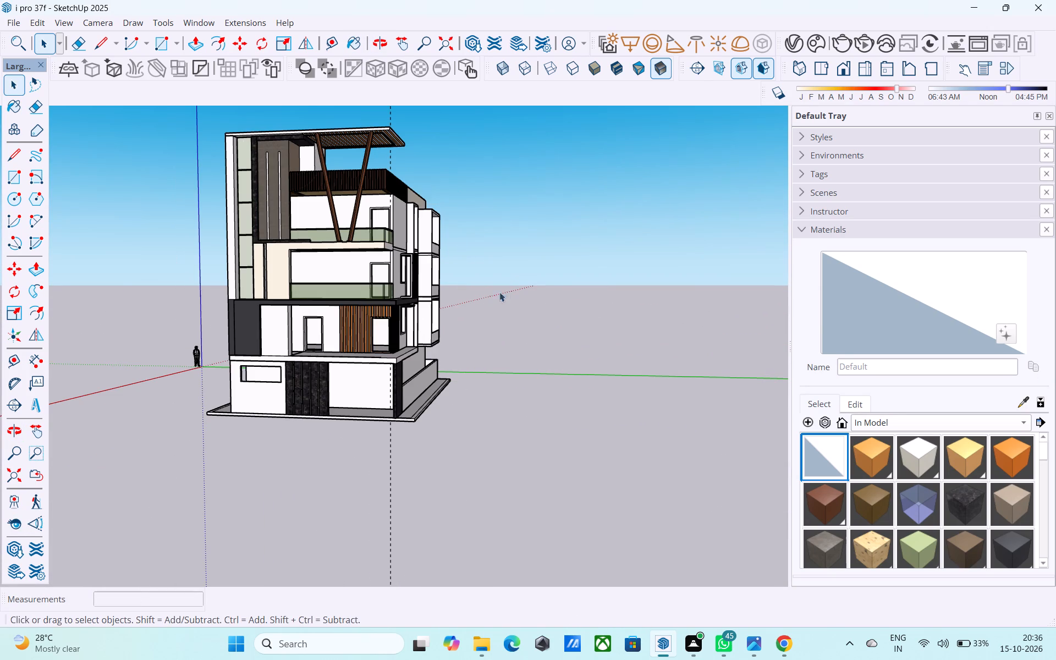
middle_drag(482, 287, 511, 310)
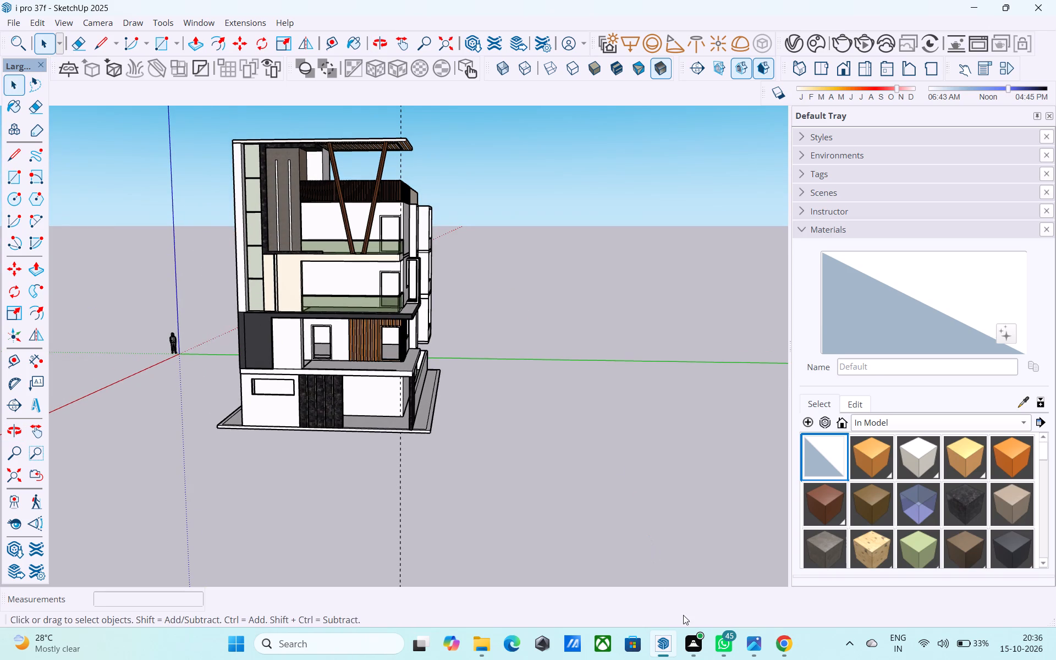